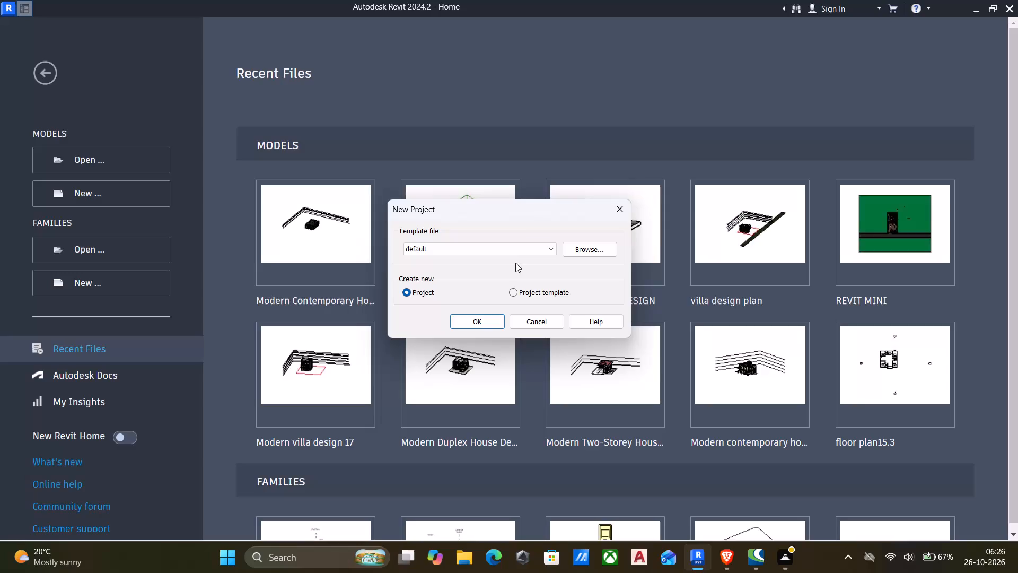
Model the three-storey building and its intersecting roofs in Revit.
Create a new project from the Default-Multi-Discipline_Metric.rte template in the English templates folder.
left_click(592, 246)
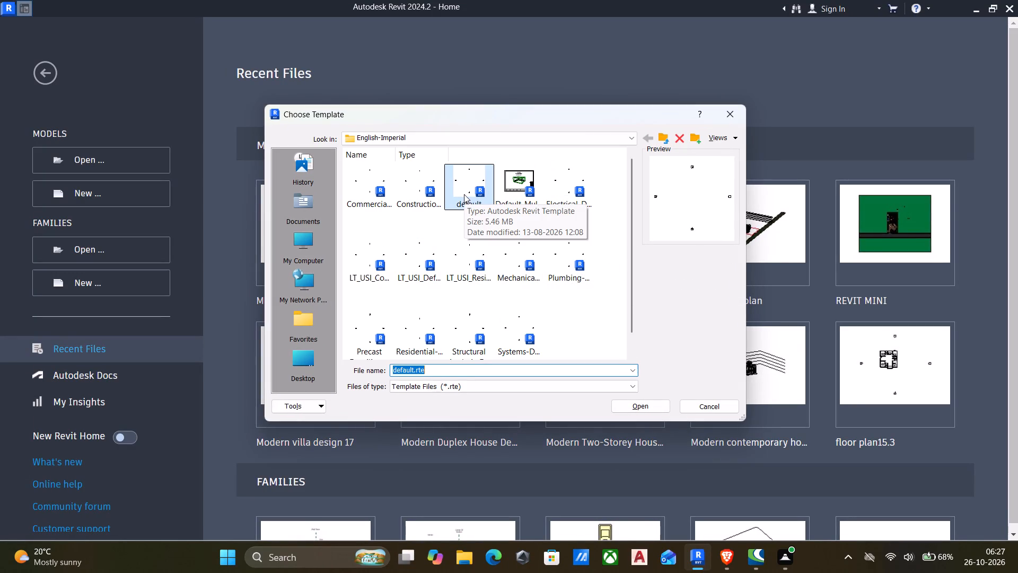
left_click(663, 140)
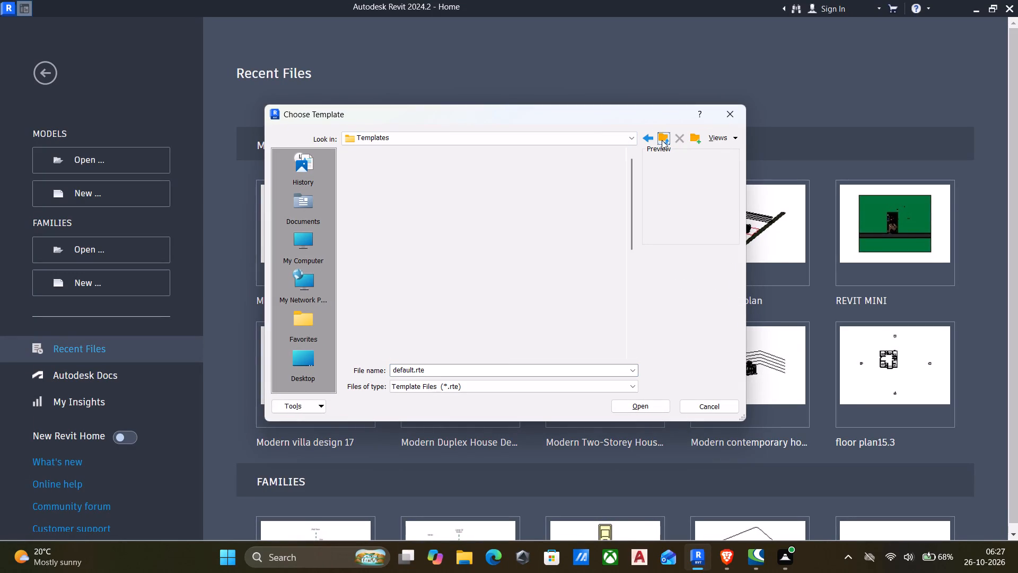
double_click(464, 169)
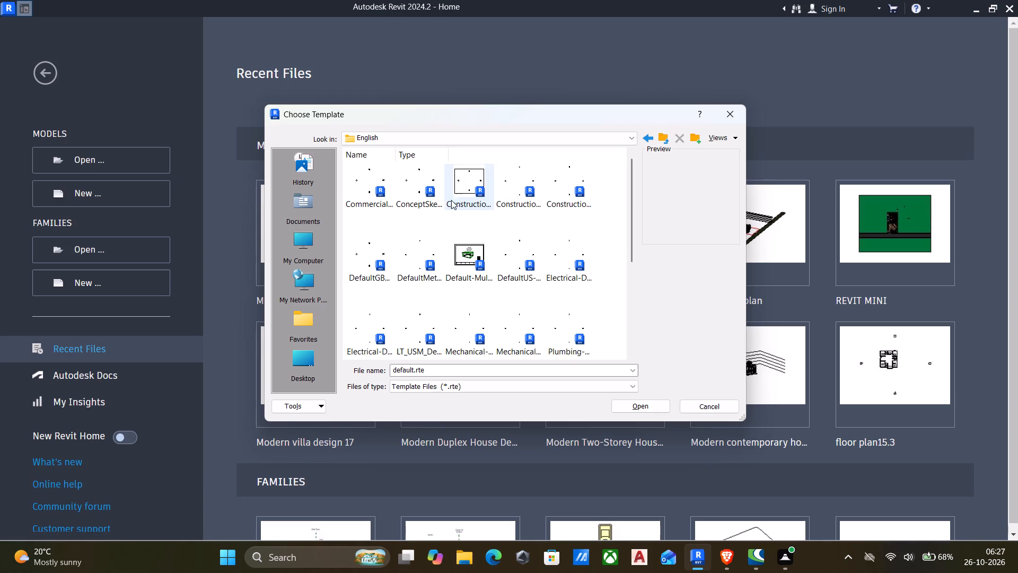
left_click(424, 282)
left_click(456, 261)
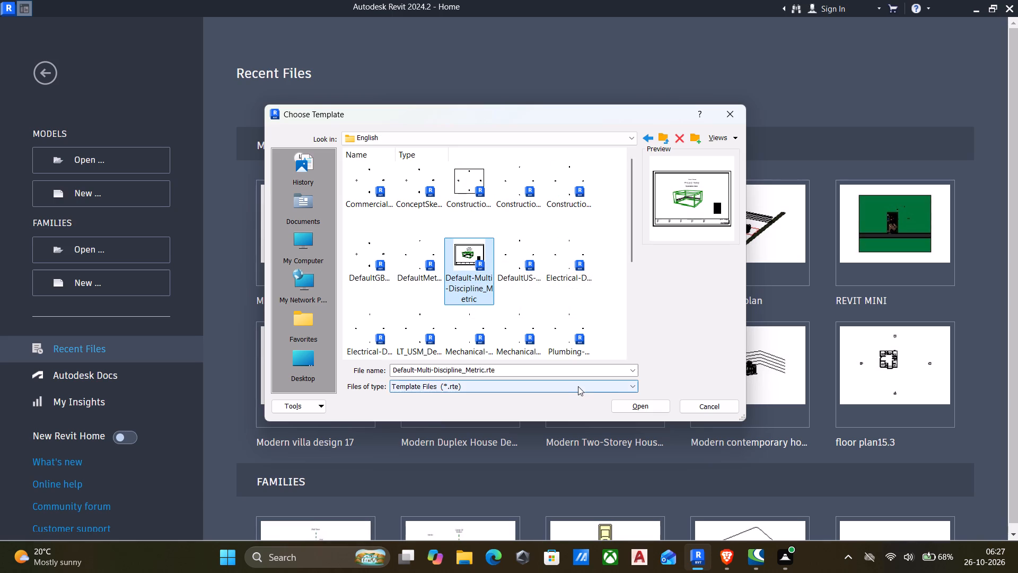
left_click(654, 405)
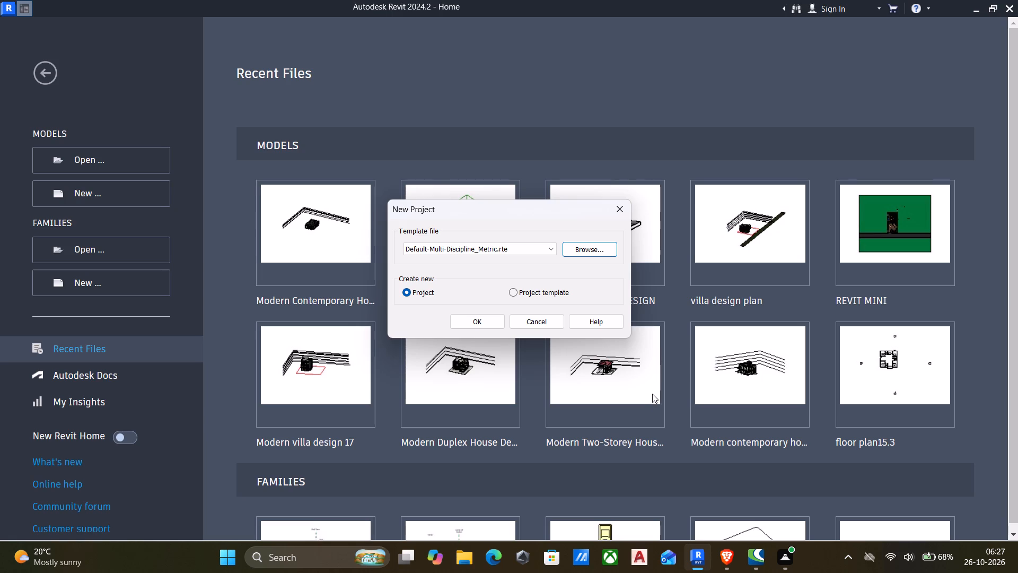
left_click(473, 317)
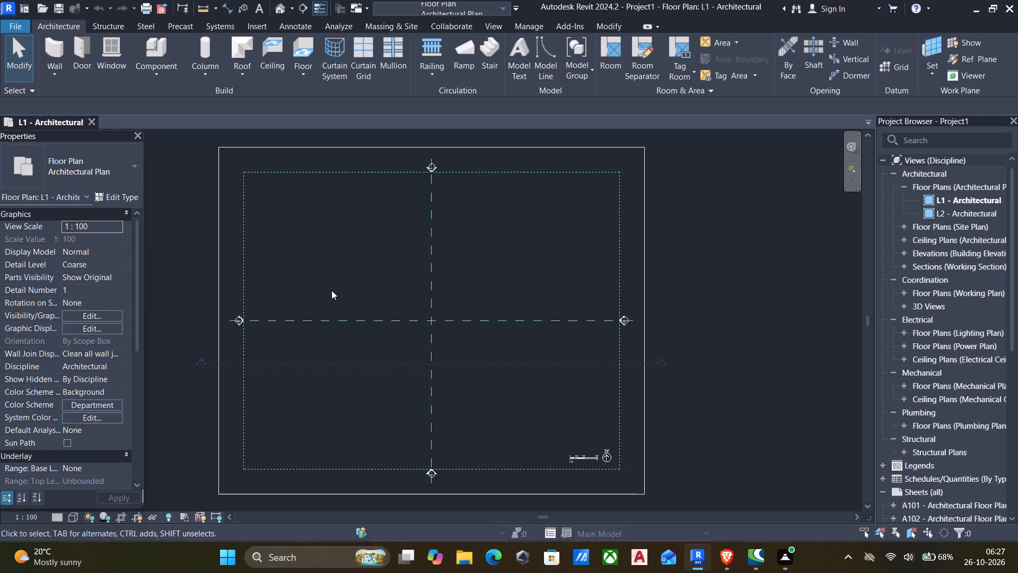
Hide the two crossing reference planes and the horizontal section line as elements in the L1 - Architectural plan.
left_click_drag(504, 397, 391, 316)
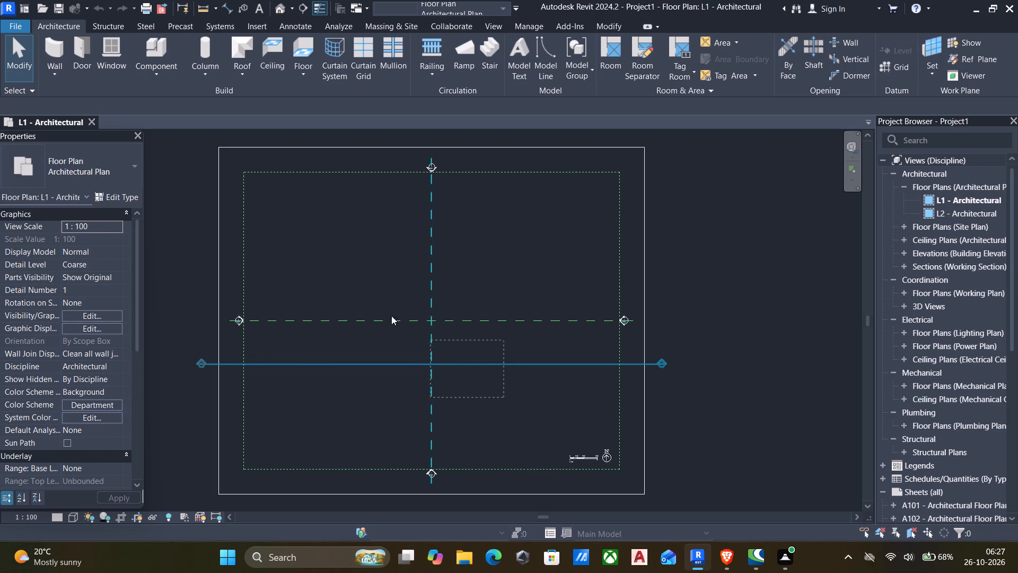
left_click_drag(391, 316, 308, 270)
right_click(666, 253)
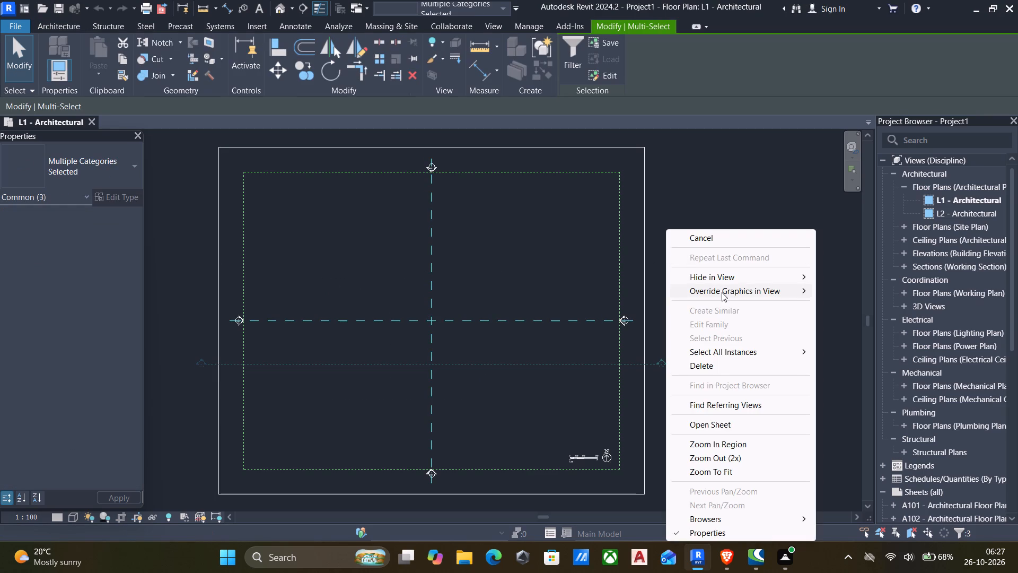
left_click(717, 270)
left_click(712, 276)
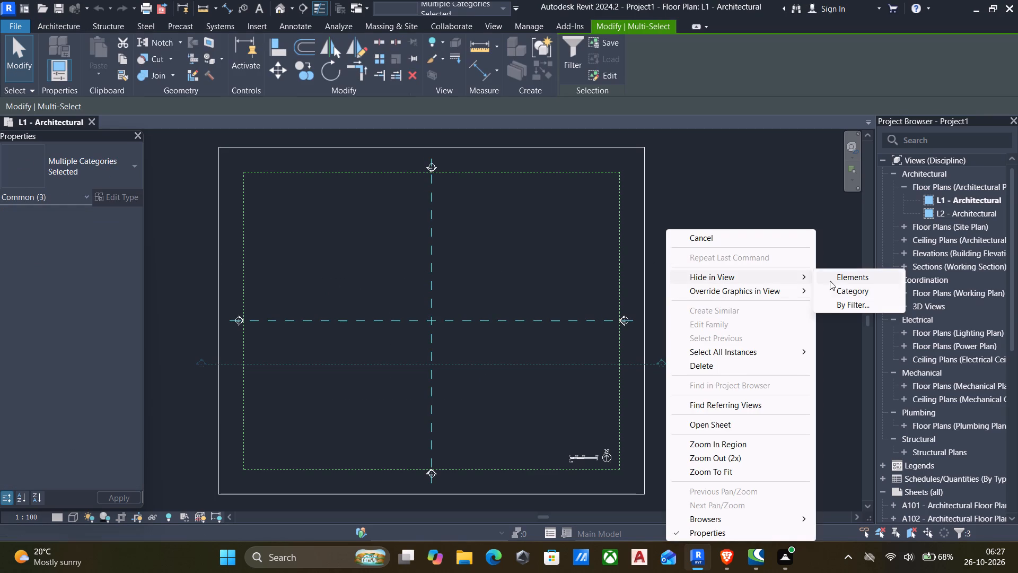
left_click(836, 279)
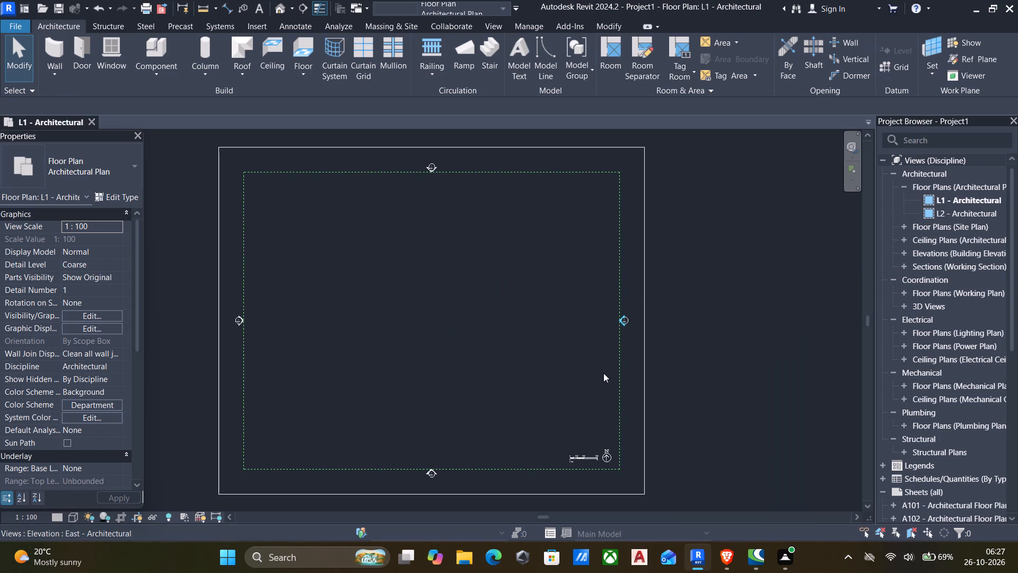
Delete the scale bar and north arrow annotations near the plan's lower right corner.
middle_click_drag(523, 372, 445, 319)
left_click_drag(441, 348, 576, 432)
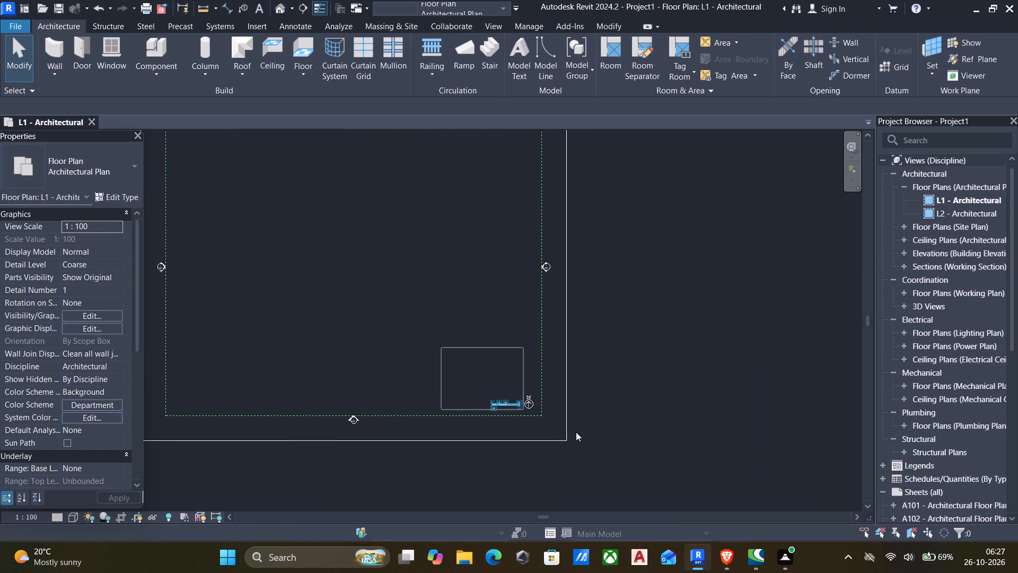
left_click_drag(576, 432, 552, 433)
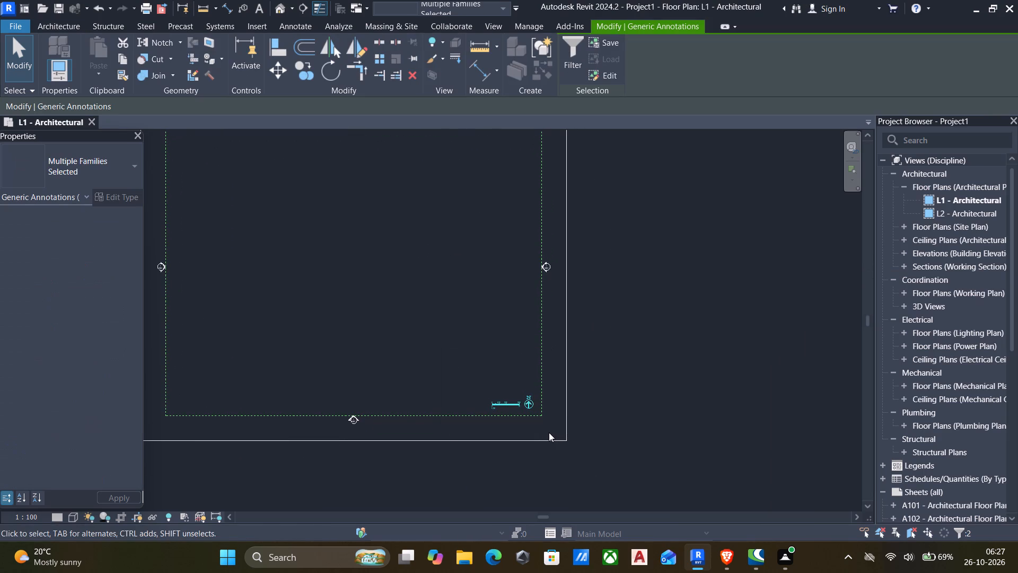
key("Delete")
Draw a detail-line rectangle about 28000 mm by 15000 mm within the scope box, using Thin Lines.
left_click(297, 24)
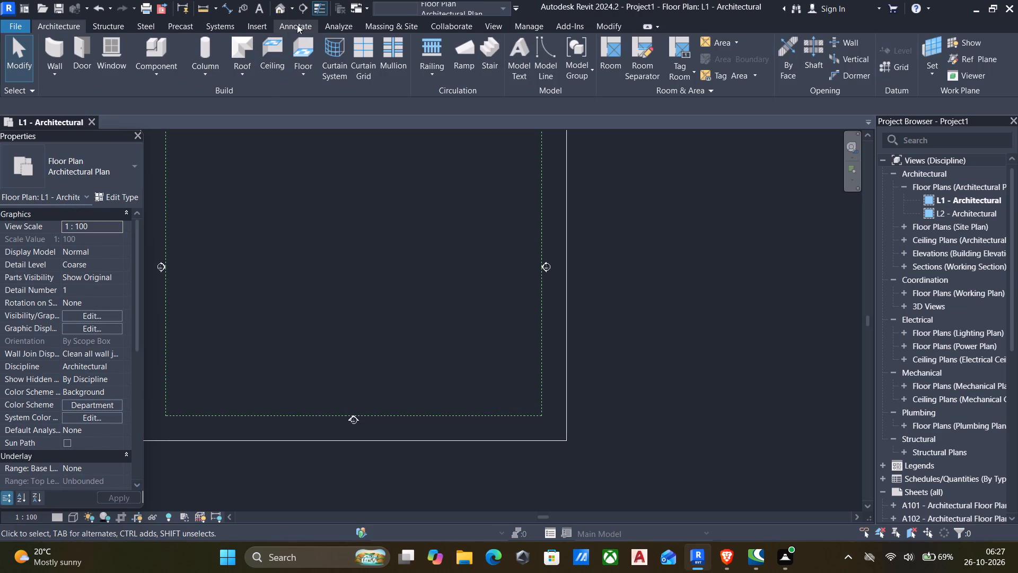
left_click(300, 42)
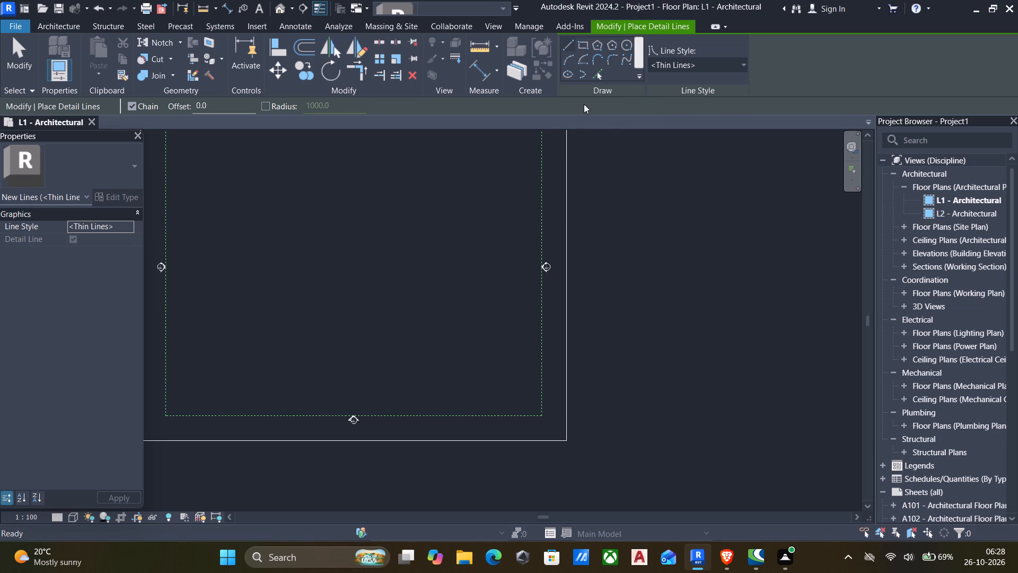
scroll(584, 105, "down", 4)
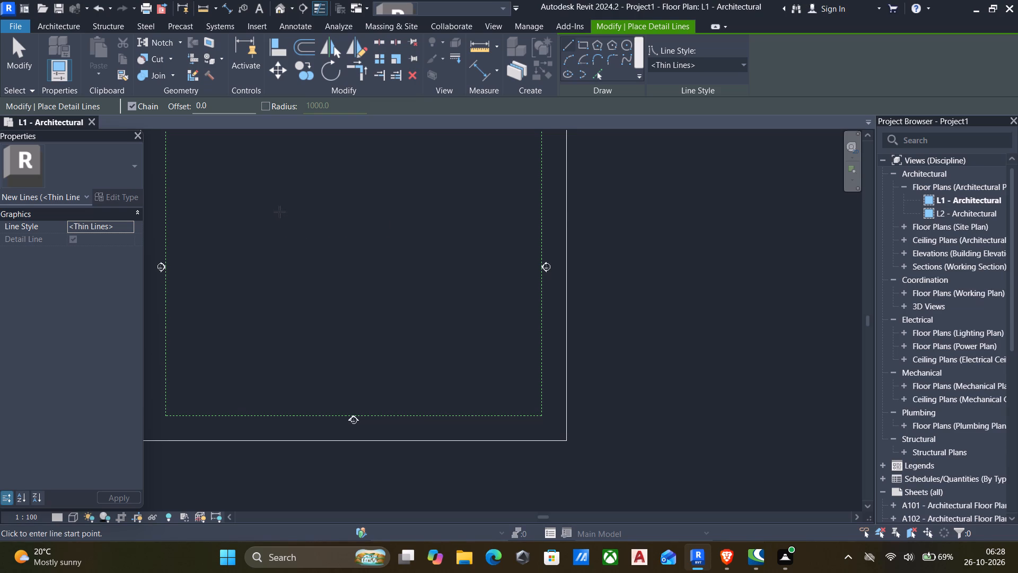
left_click(279, 212)
key("Escape")
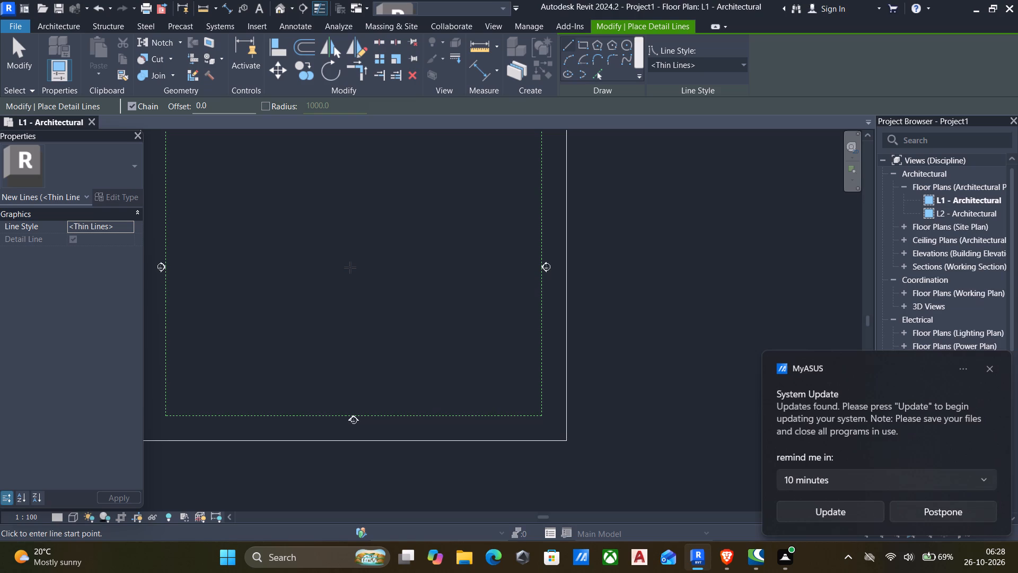
left_click(580, 42)
left_click(267, 220)
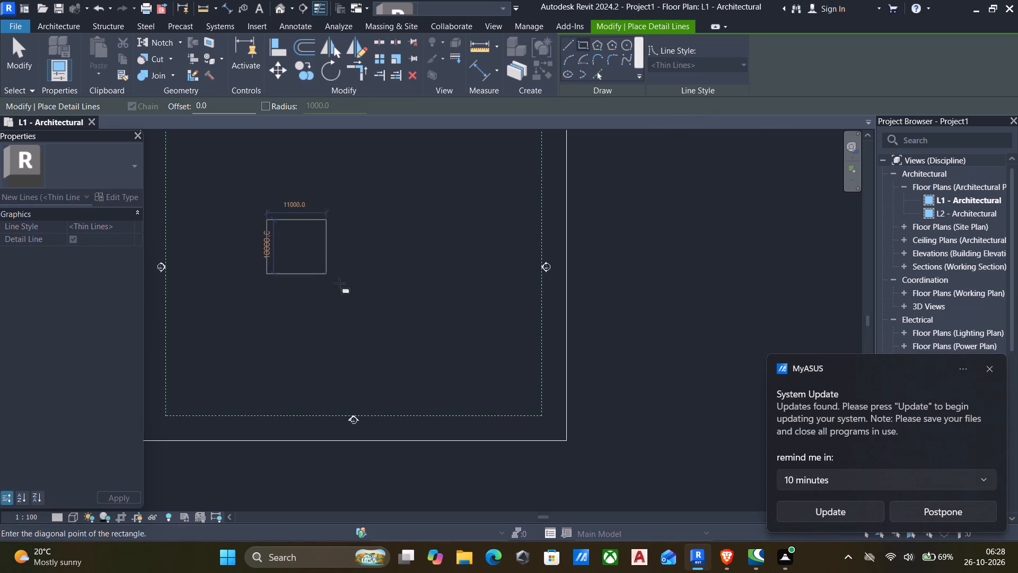
left_click(419, 302)
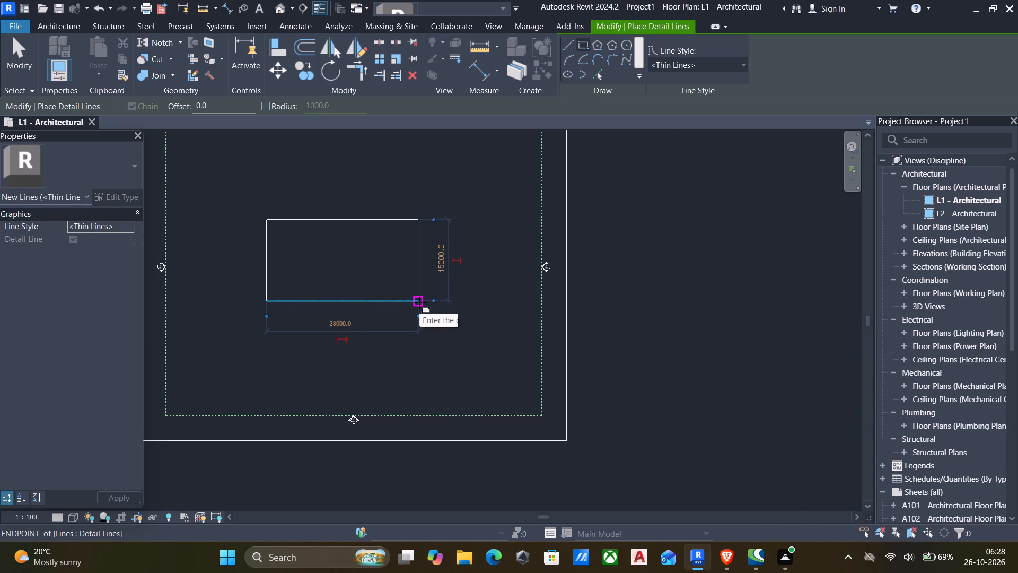
key("Escape")
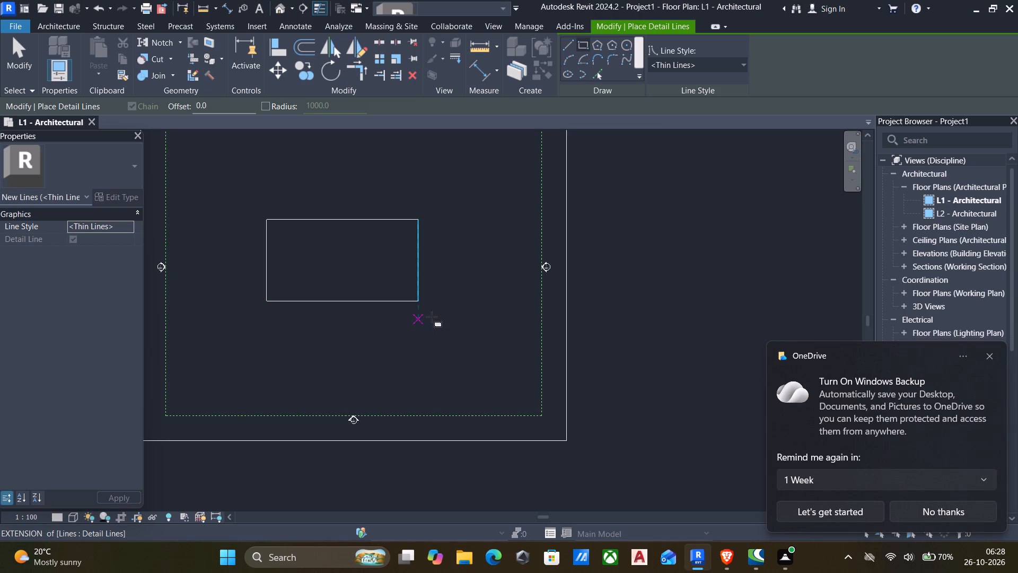
middle_click_drag(429, 318, 507, 437)
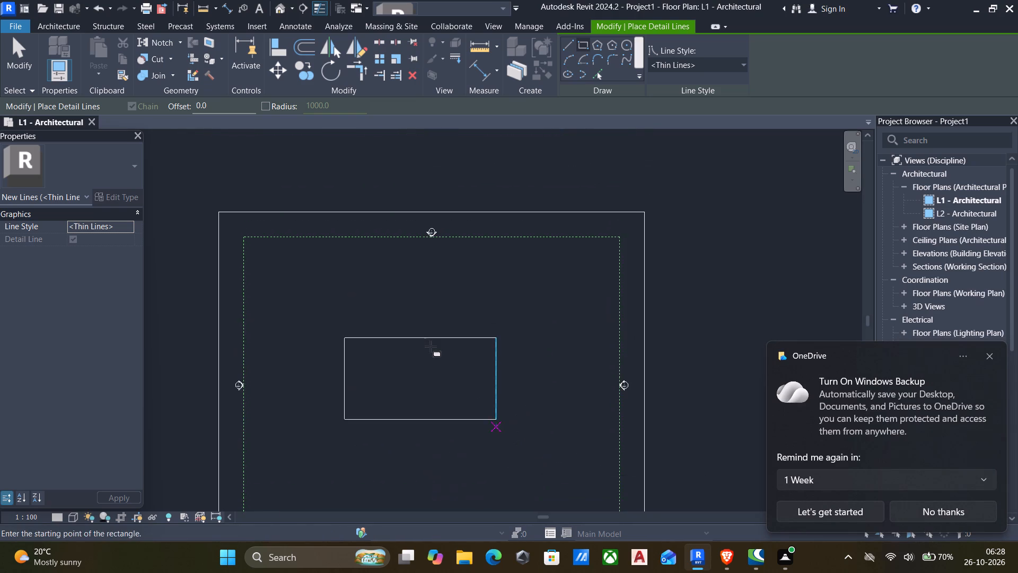
middle_click_drag(431, 346, 396, 290)
key("Escape")
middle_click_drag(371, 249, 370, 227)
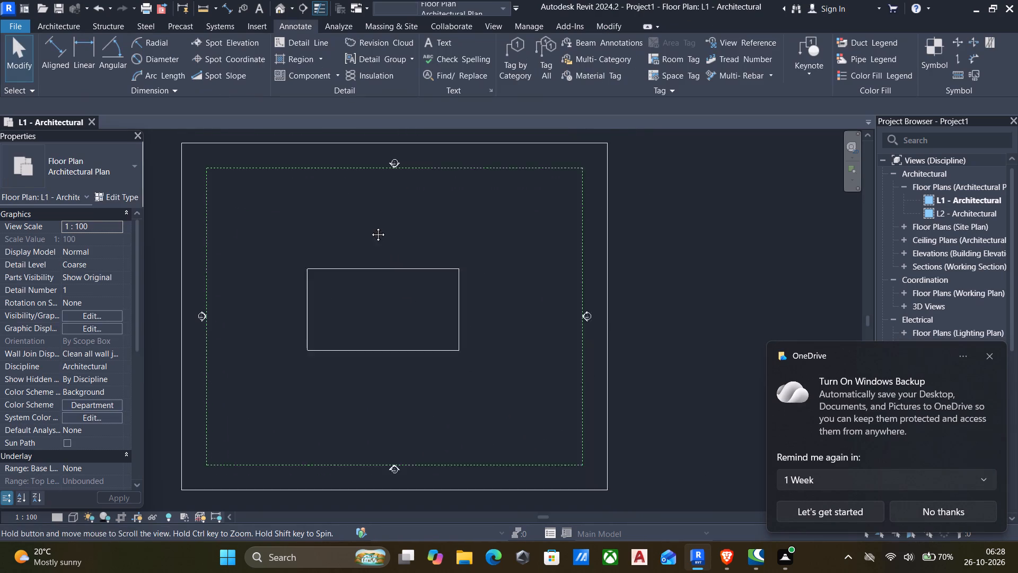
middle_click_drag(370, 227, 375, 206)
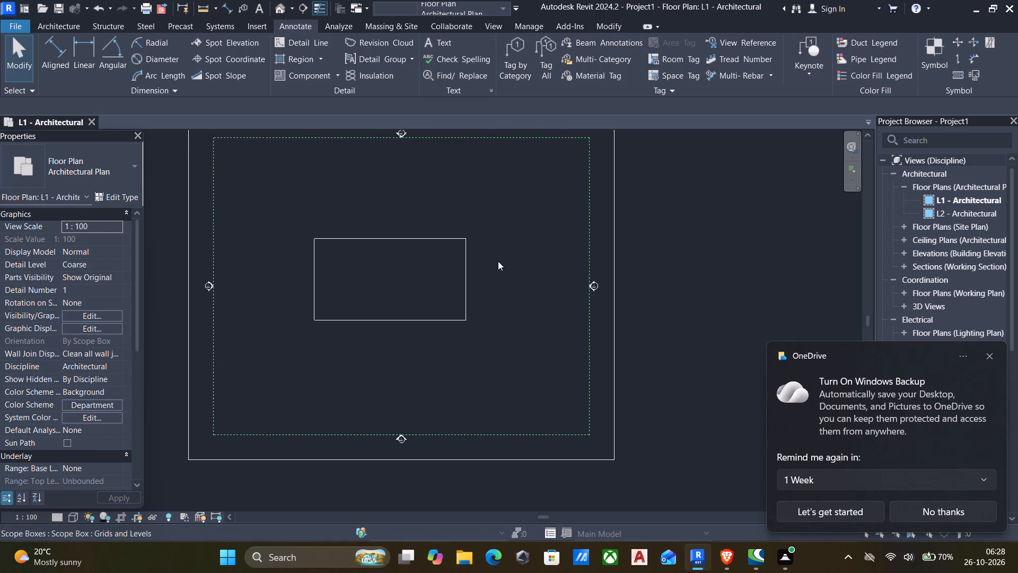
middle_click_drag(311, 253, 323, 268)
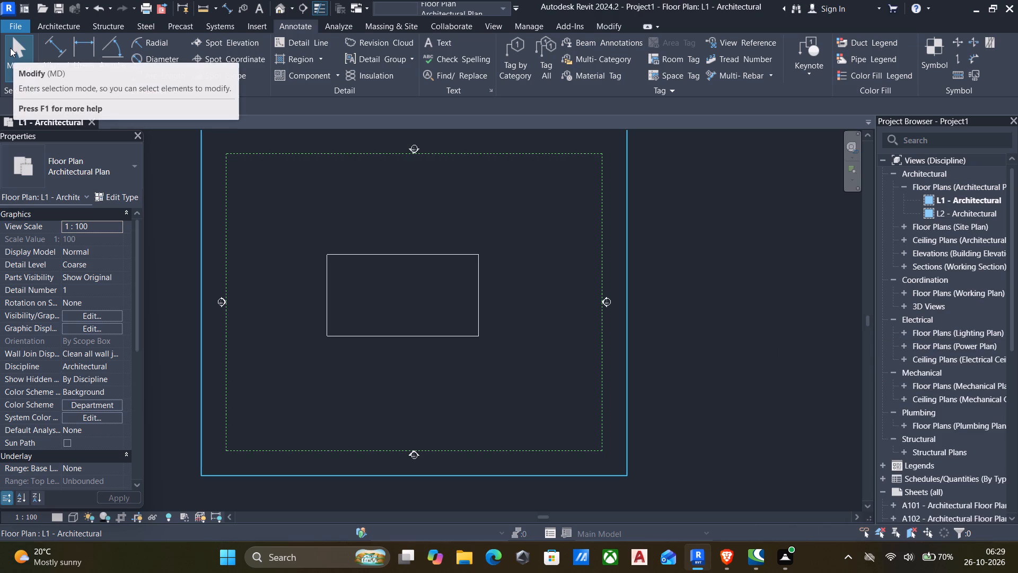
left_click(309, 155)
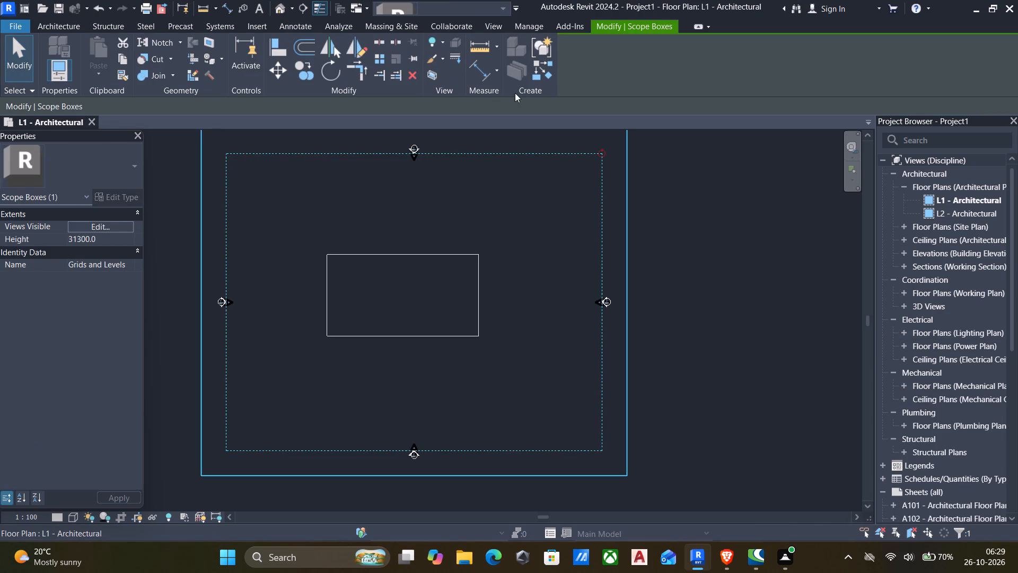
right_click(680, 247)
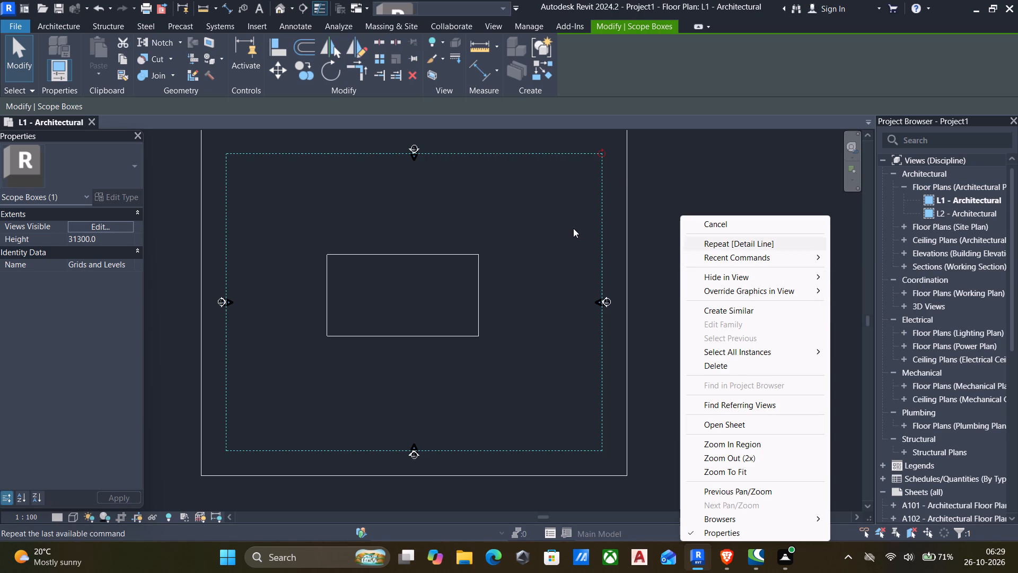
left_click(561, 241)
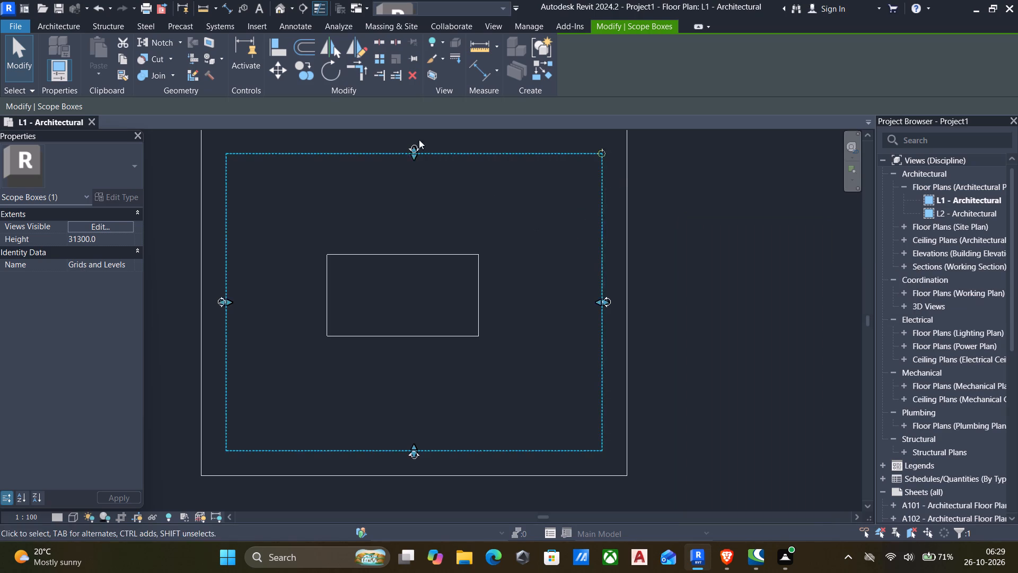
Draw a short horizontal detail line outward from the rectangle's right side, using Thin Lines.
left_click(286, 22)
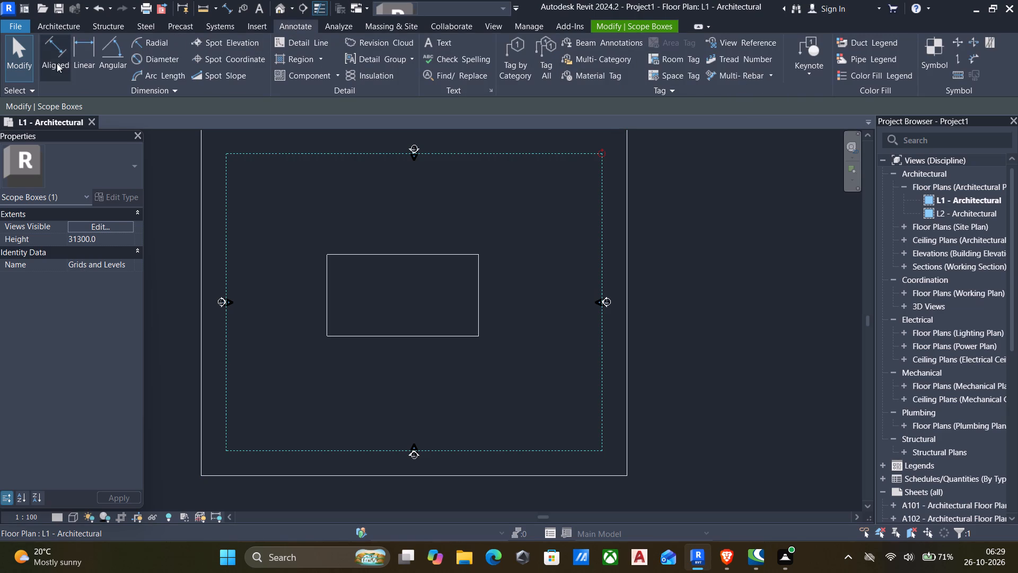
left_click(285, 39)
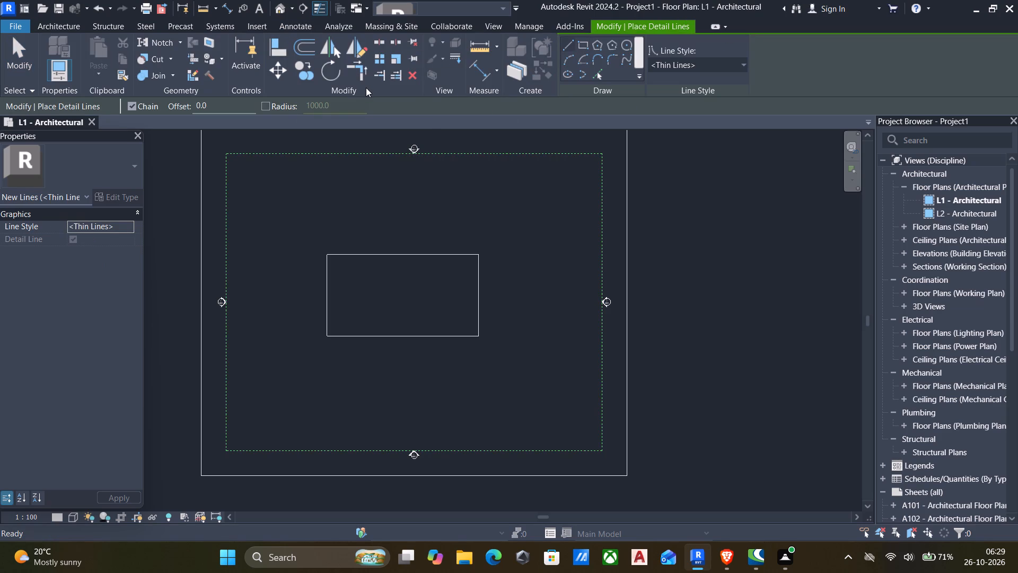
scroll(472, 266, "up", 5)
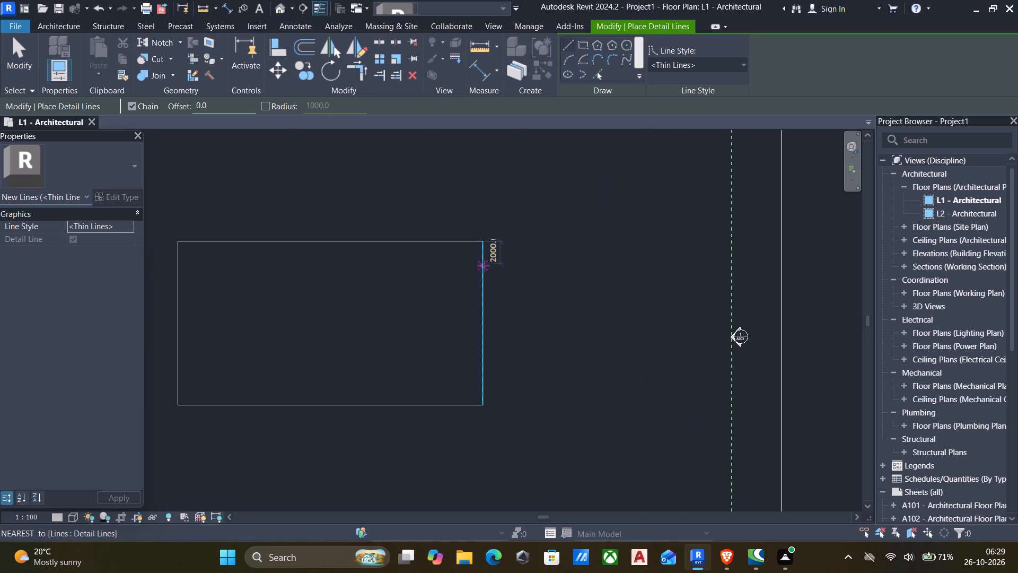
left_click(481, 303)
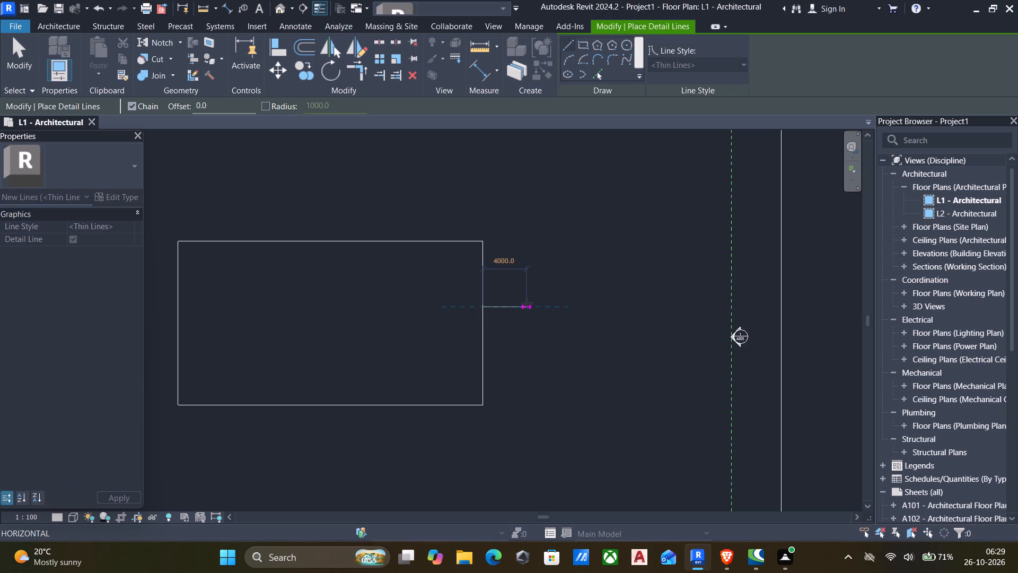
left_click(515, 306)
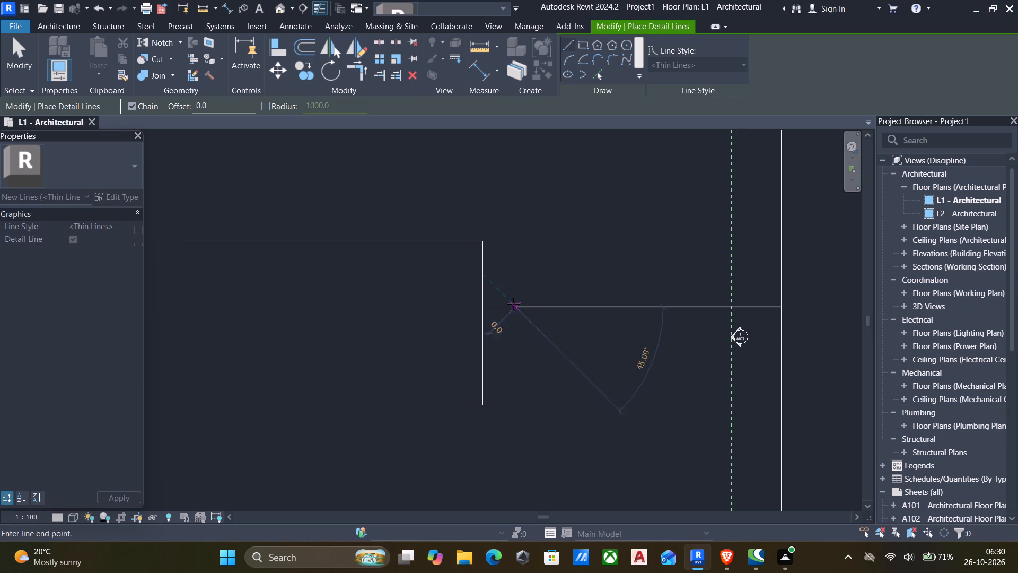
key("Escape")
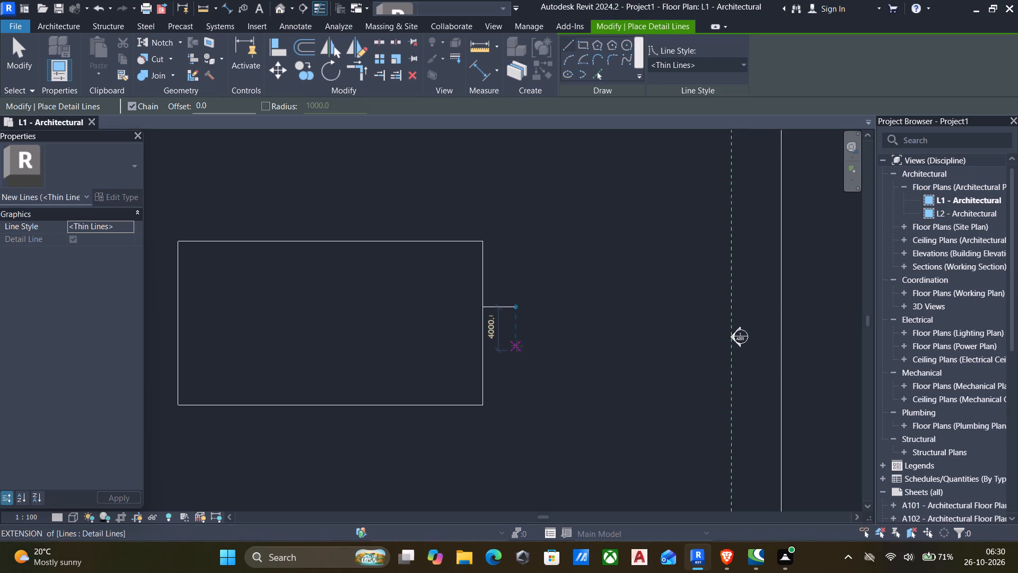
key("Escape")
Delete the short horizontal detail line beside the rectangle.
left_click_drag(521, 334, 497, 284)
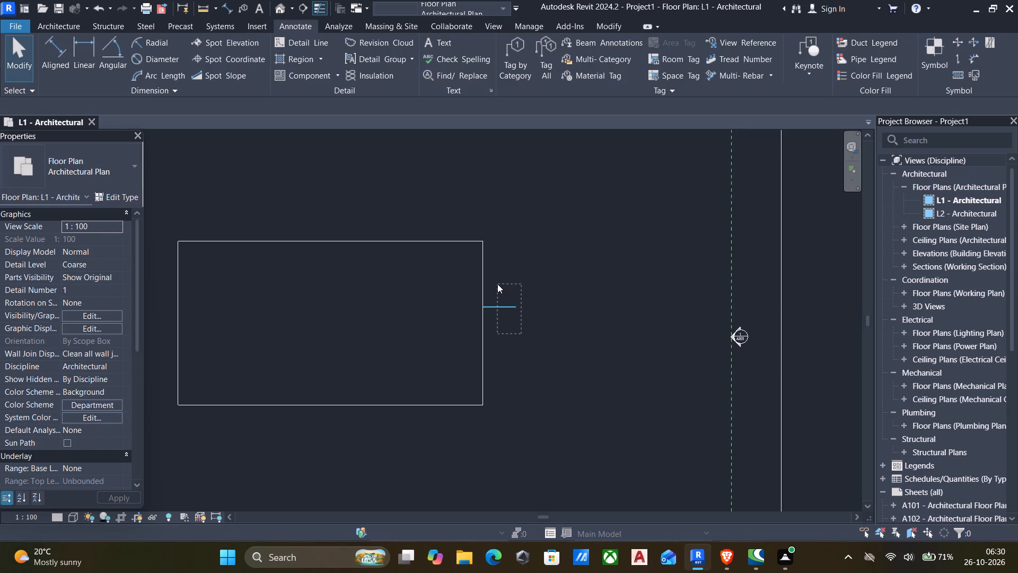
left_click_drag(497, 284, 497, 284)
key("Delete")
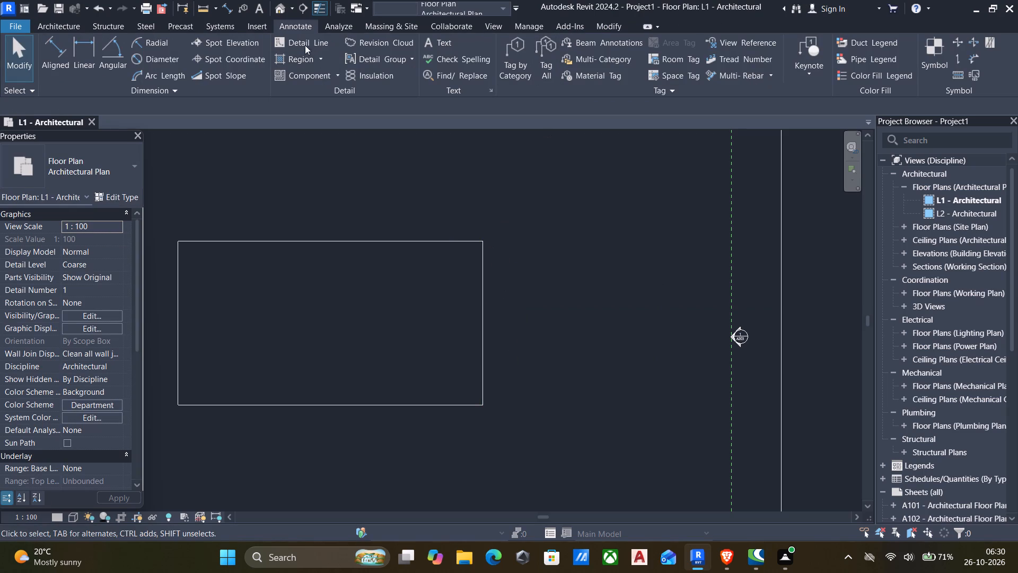
Draw a 1500 mm horizontal Thin Lines detail line outward from the rectangle's right side, starting 6000 mm below its upper corner.
left_click(302, 44)
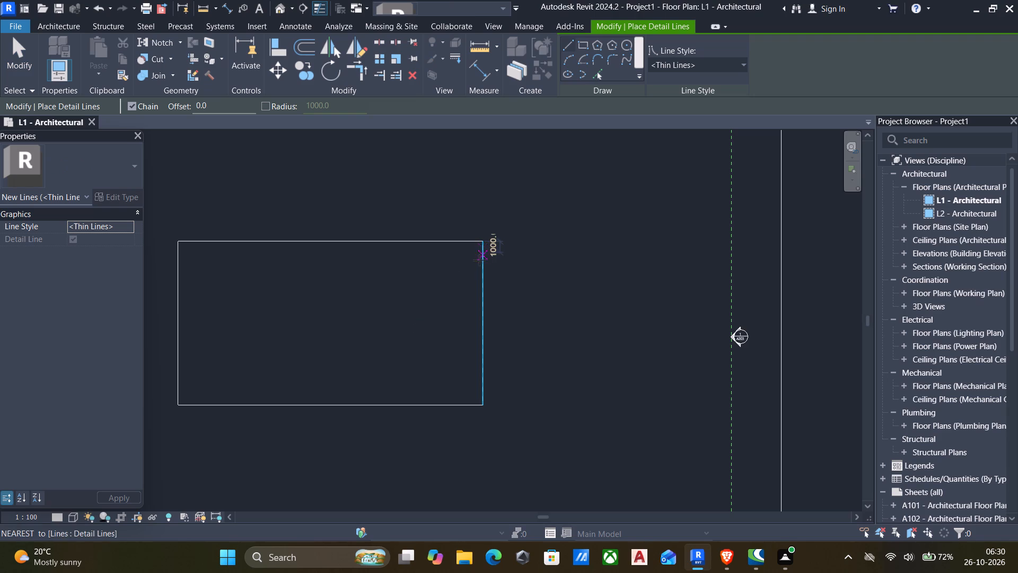
left_click(478, 305)
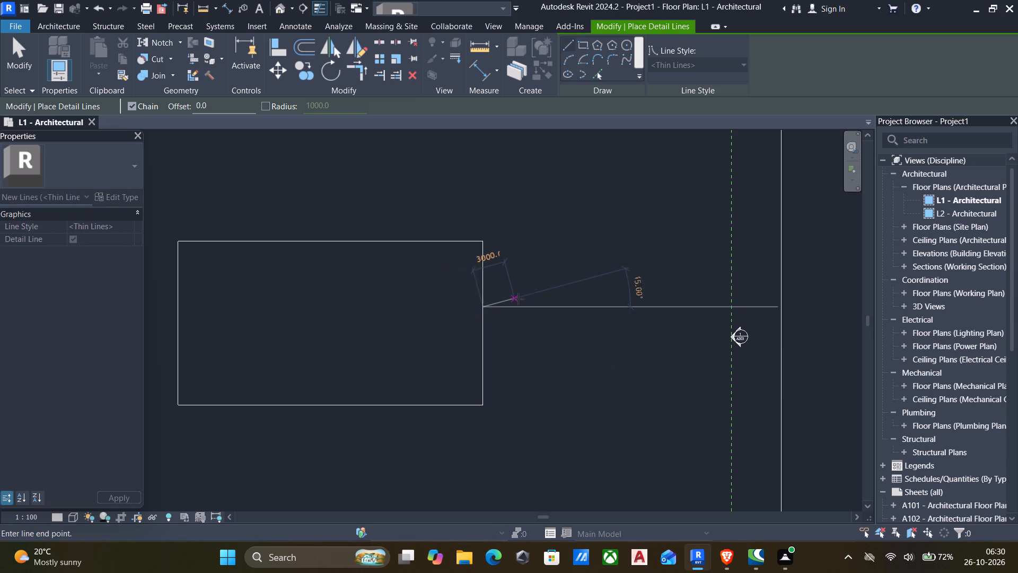
scroll(524, 301, "up", 4)
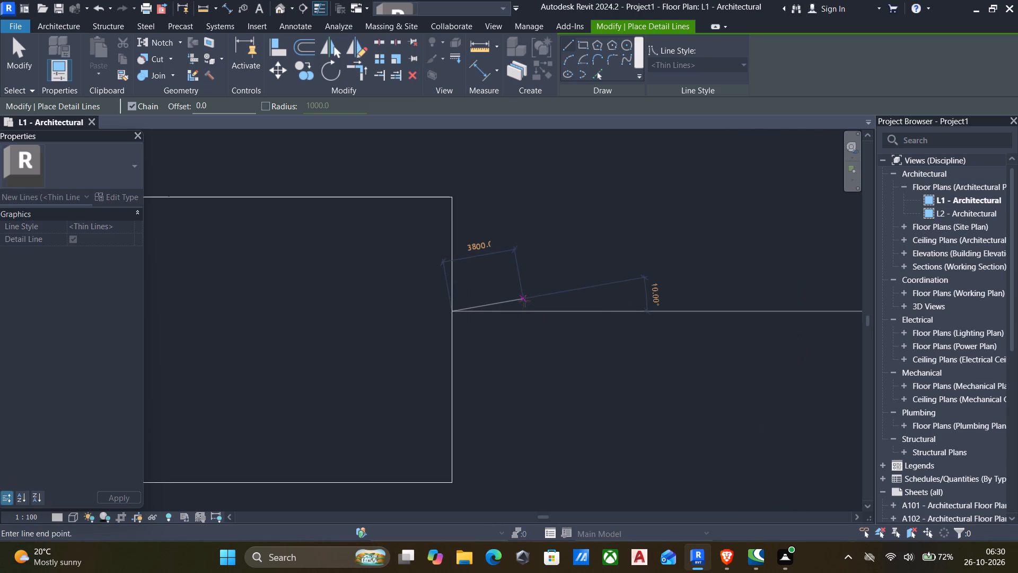
left_click(480, 311)
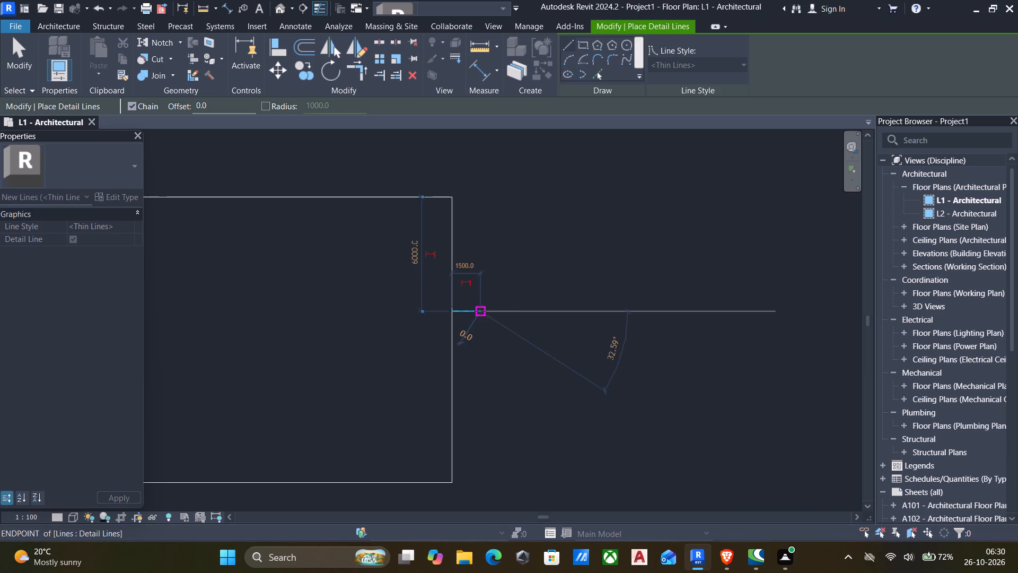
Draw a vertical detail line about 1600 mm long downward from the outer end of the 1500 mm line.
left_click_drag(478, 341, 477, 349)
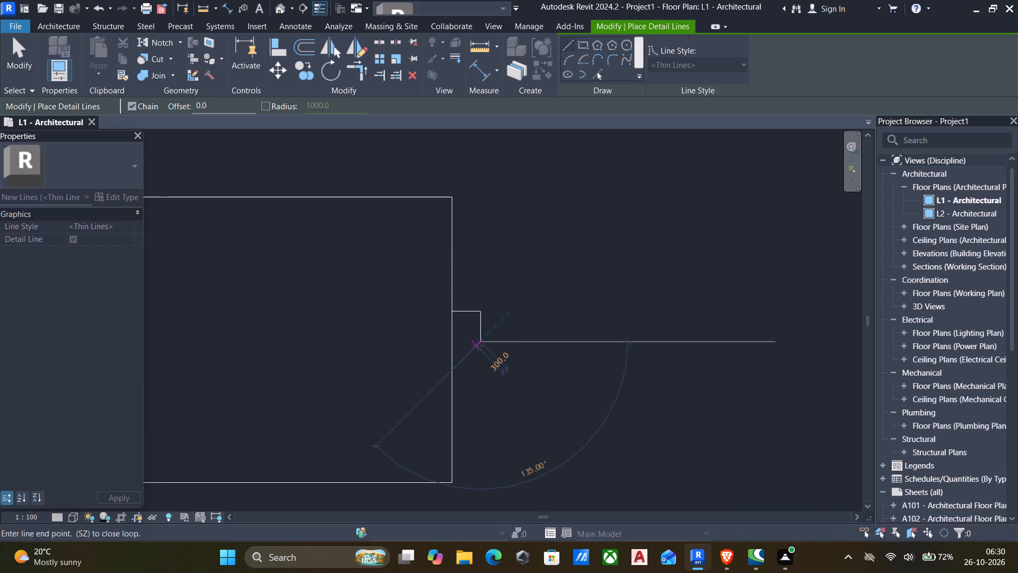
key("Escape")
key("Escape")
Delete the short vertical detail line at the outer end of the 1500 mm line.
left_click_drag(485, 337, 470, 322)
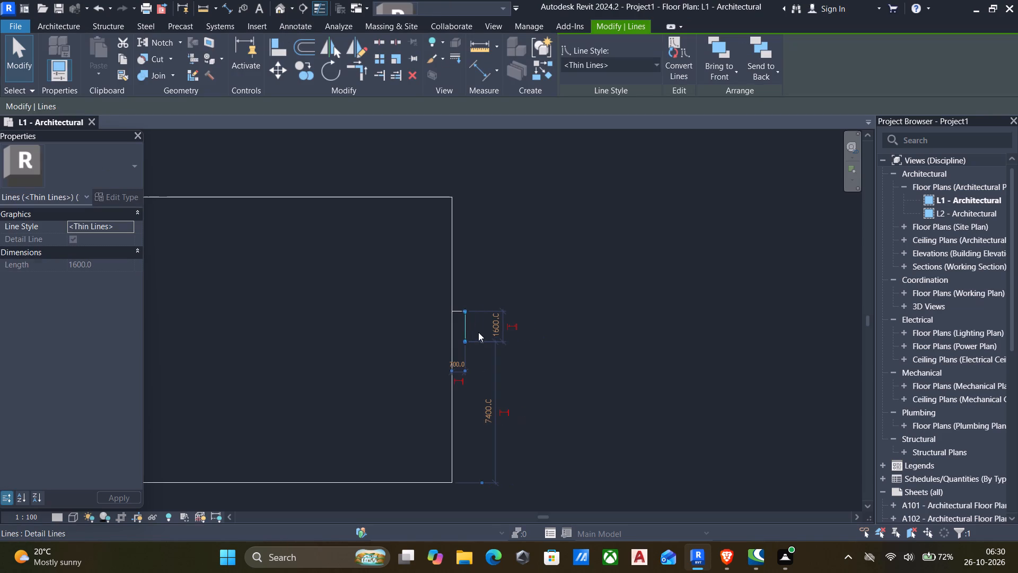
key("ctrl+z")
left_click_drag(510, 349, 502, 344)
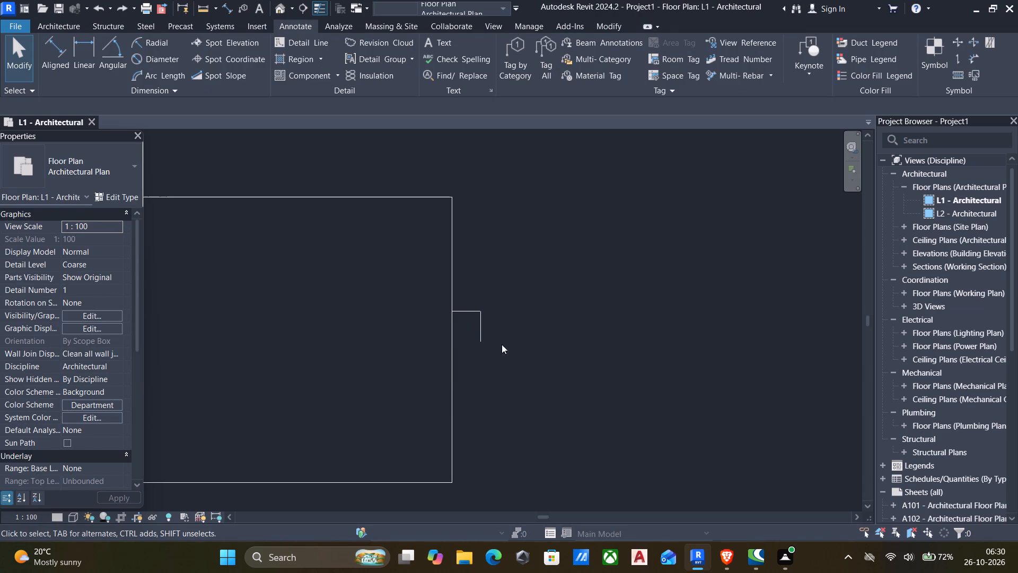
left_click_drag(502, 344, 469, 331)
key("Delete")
Complete the projection on the rectangle's right side with a 4200 mm vertical detail line and a 1500 mm return to the rectangle.
left_click(482, 308)
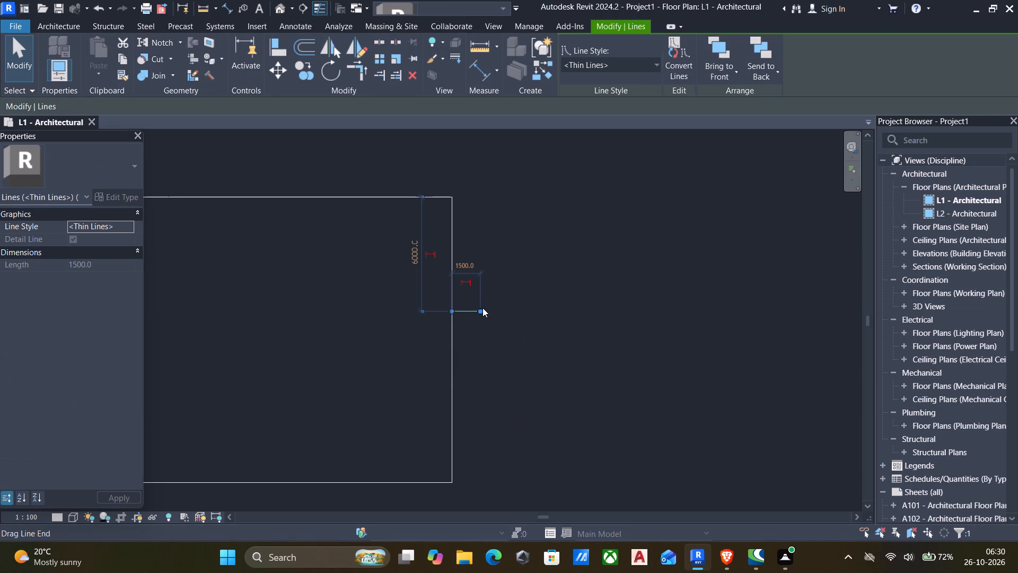
type("cs")
scroll(482, 326, "up", 4)
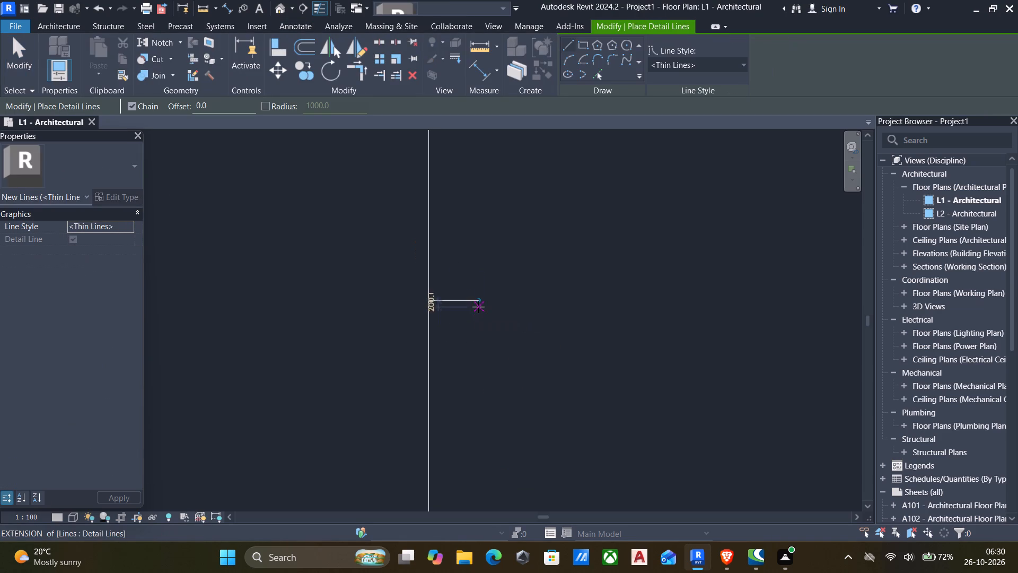
left_click(479, 305)
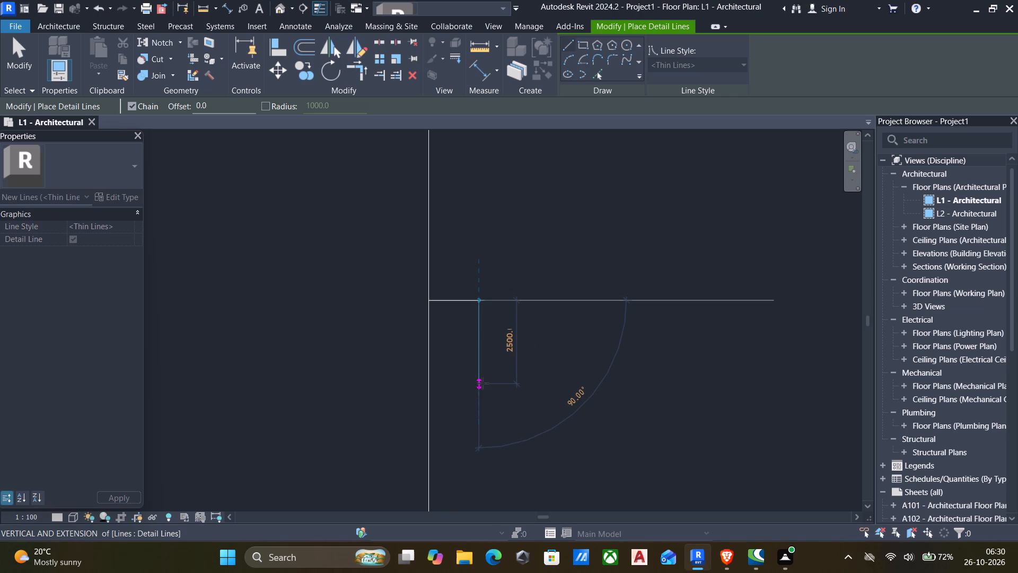
key("4")
key("2")
type("00")
key("Return")
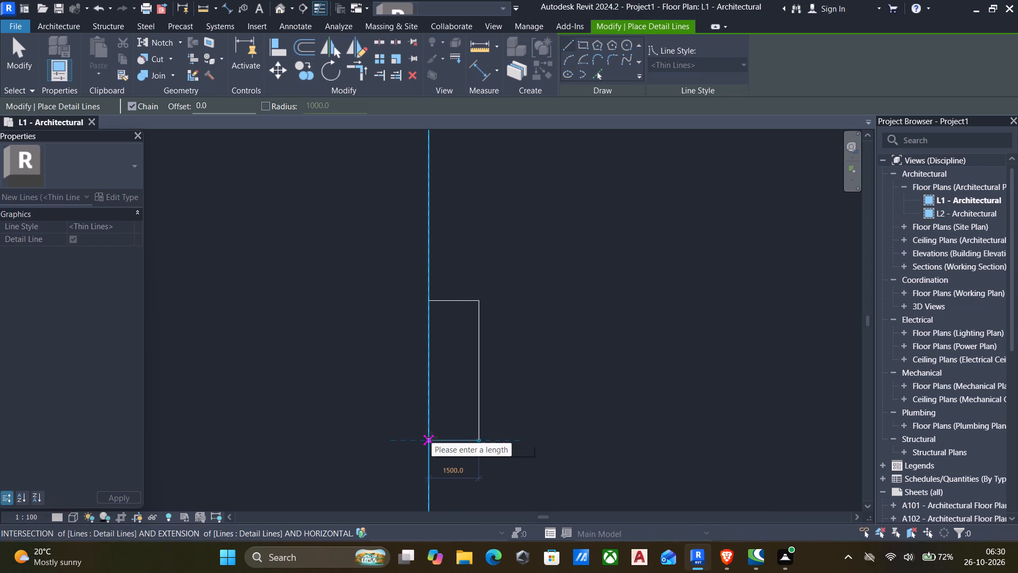
left_click(432, 437)
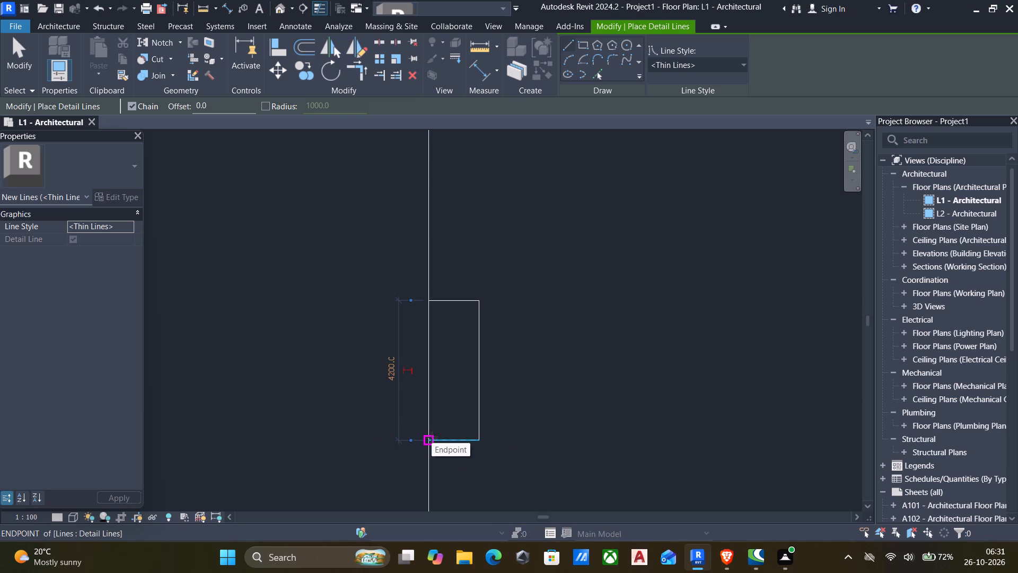
key("Escape")
Draw a matching 1500 mm by 4200 mm detail-line projection on the rectangle's left side, aligned with the right-hand one.
scroll(429, 437, "down", 5)
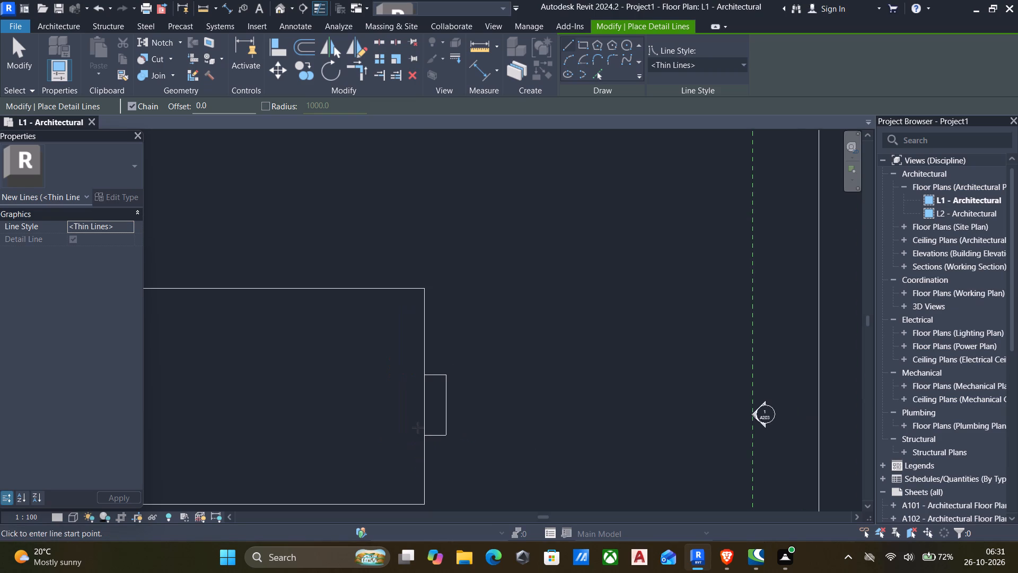
scroll(418, 428, "down", 1)
middle_click_drag(376, 445, 489, 420)
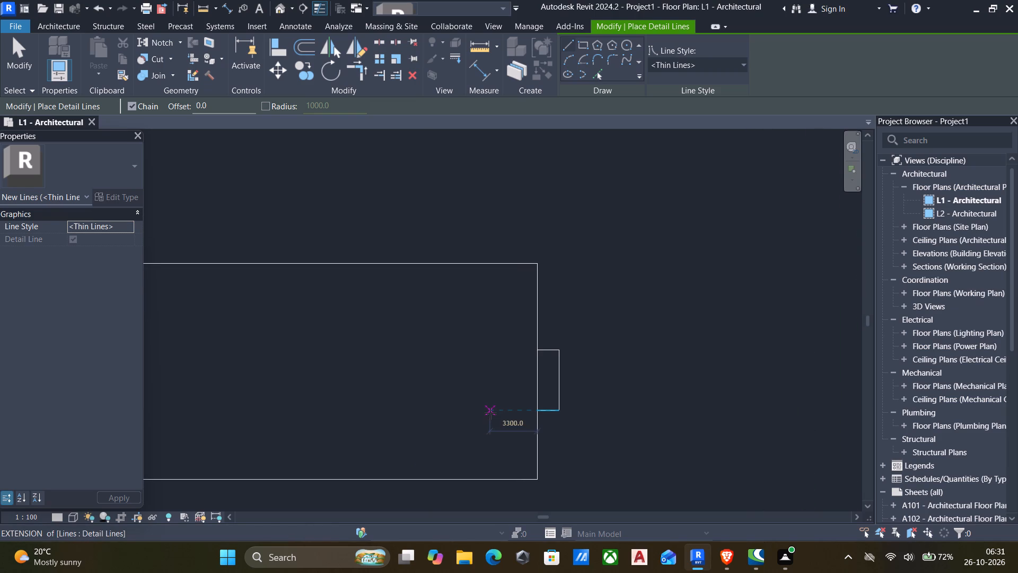
middle_click_drag(325, 390, 550, 346)
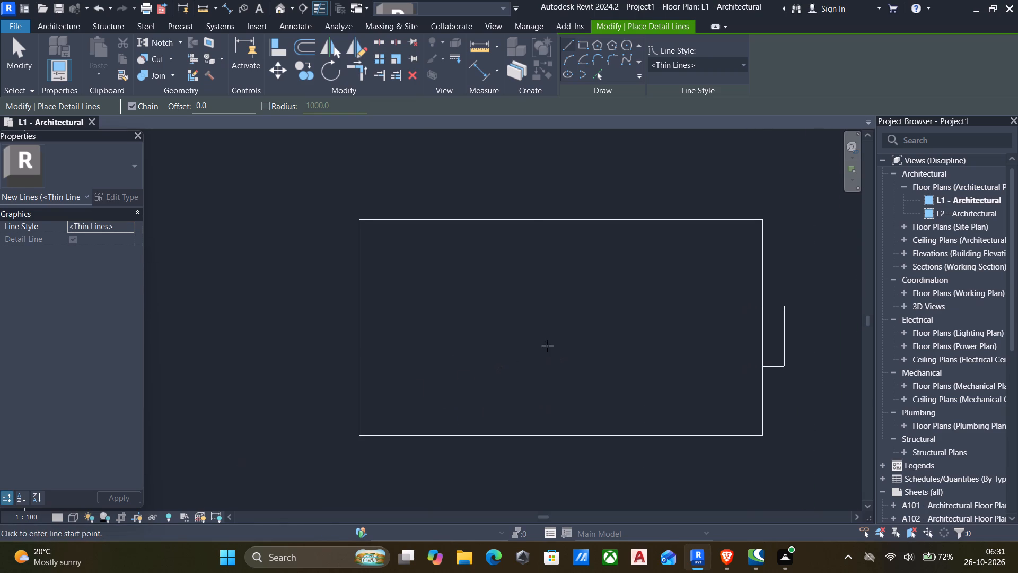
left_click(357, 301)
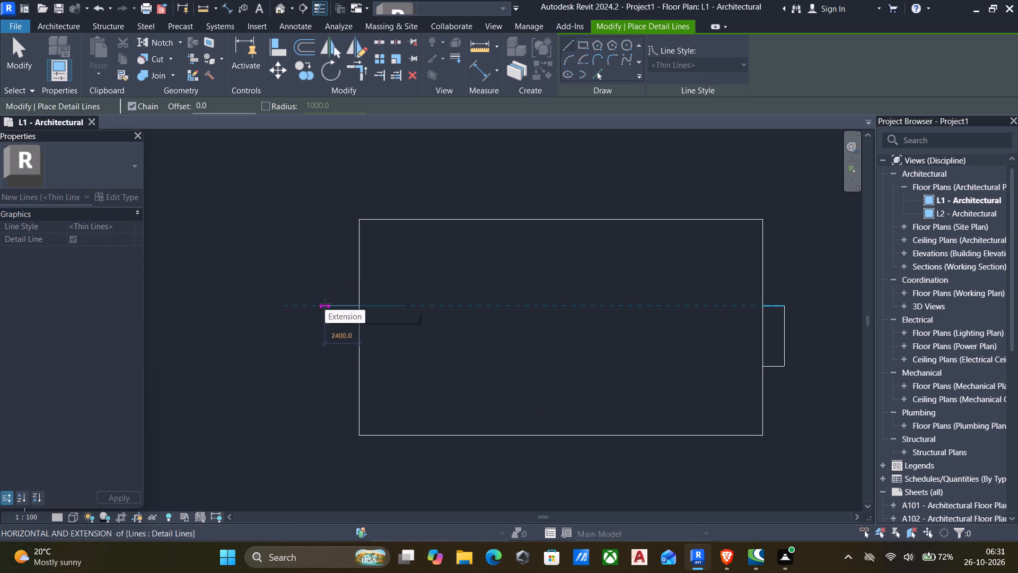
type("15")
type("00")
key("Return")
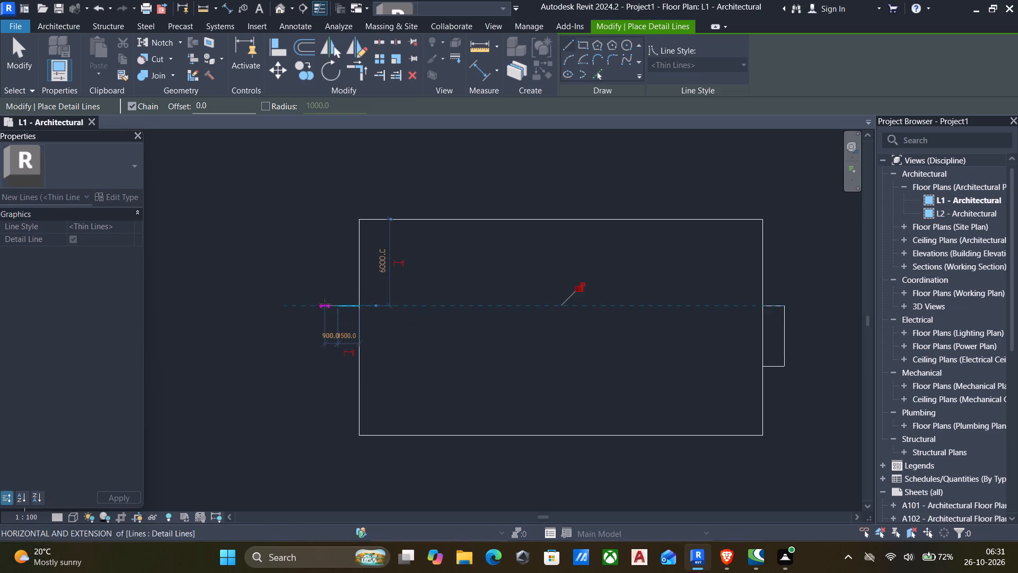
left_click(338, 364)
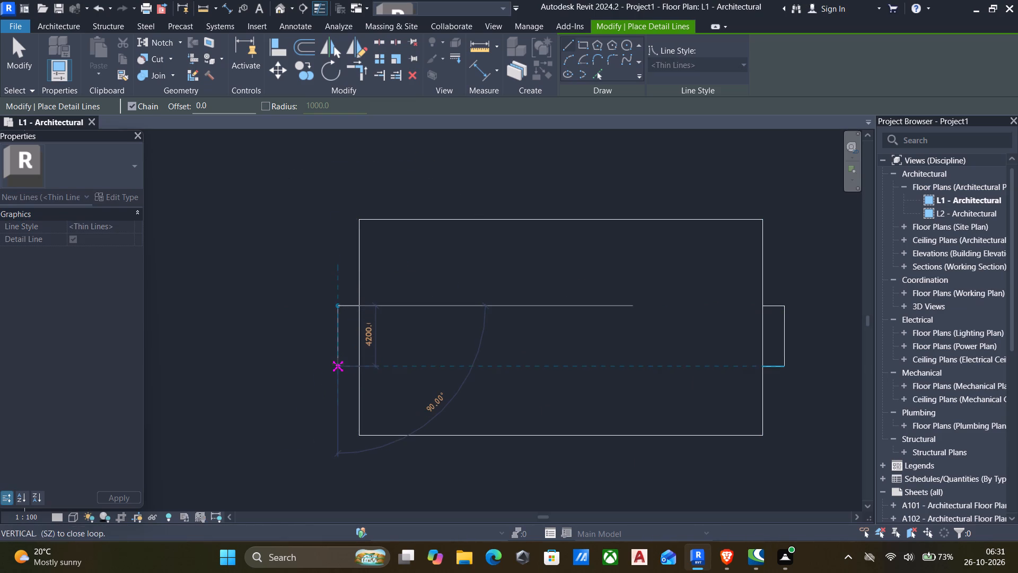
left_click(358, 366)
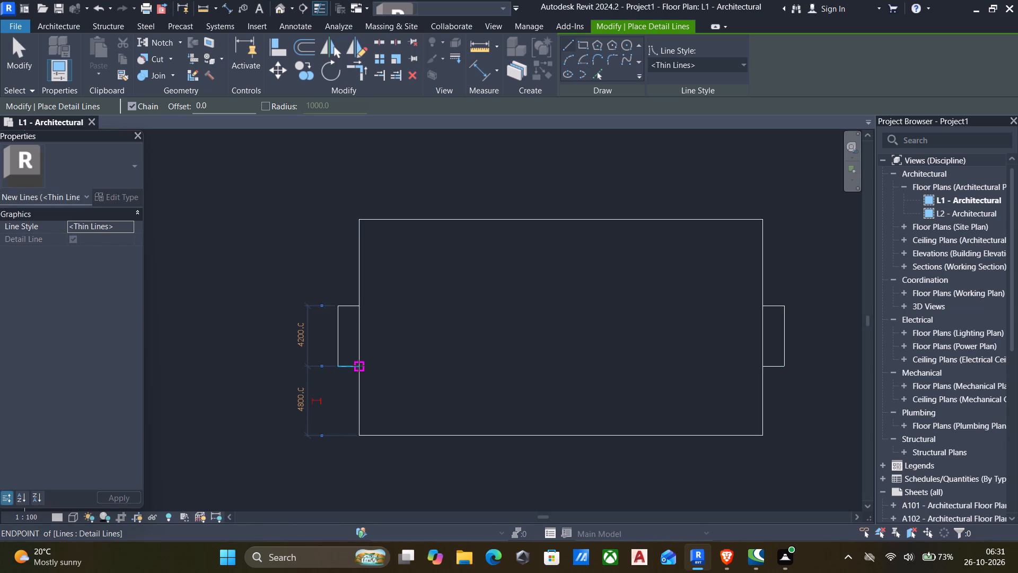
key("Escape")
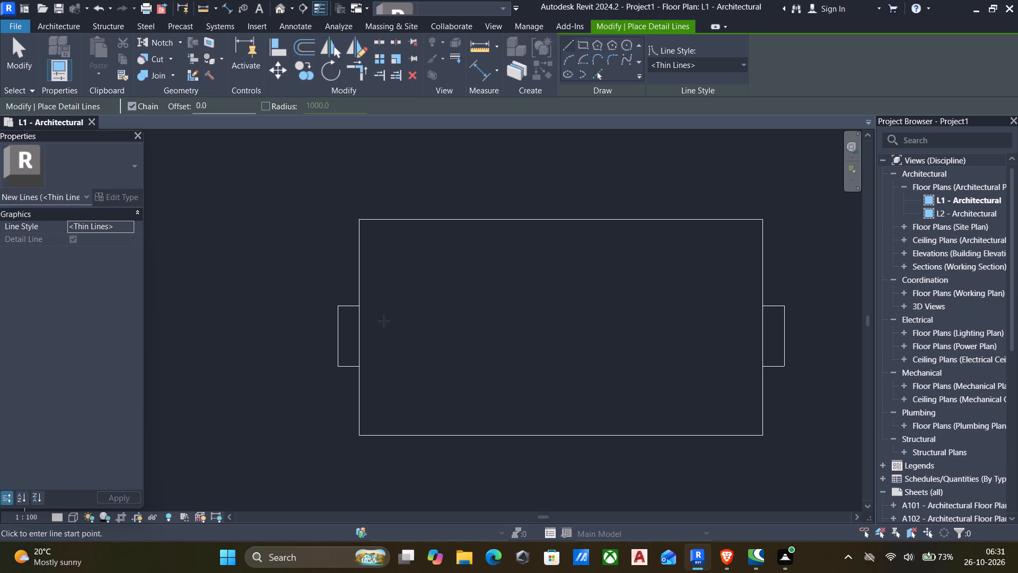
scroll(384, 324, "down", 2)
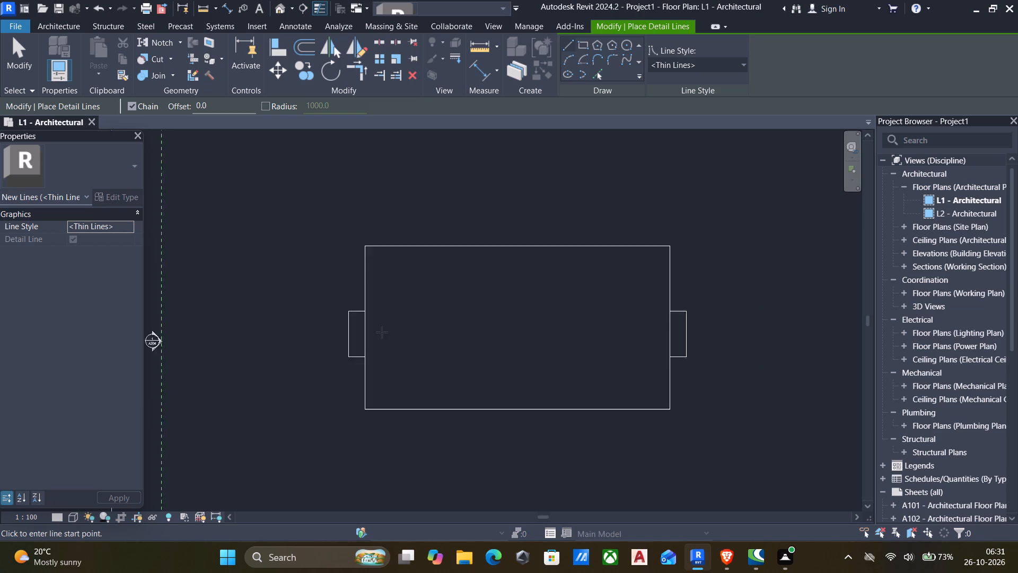
scroll(382, 332, "down", 1)
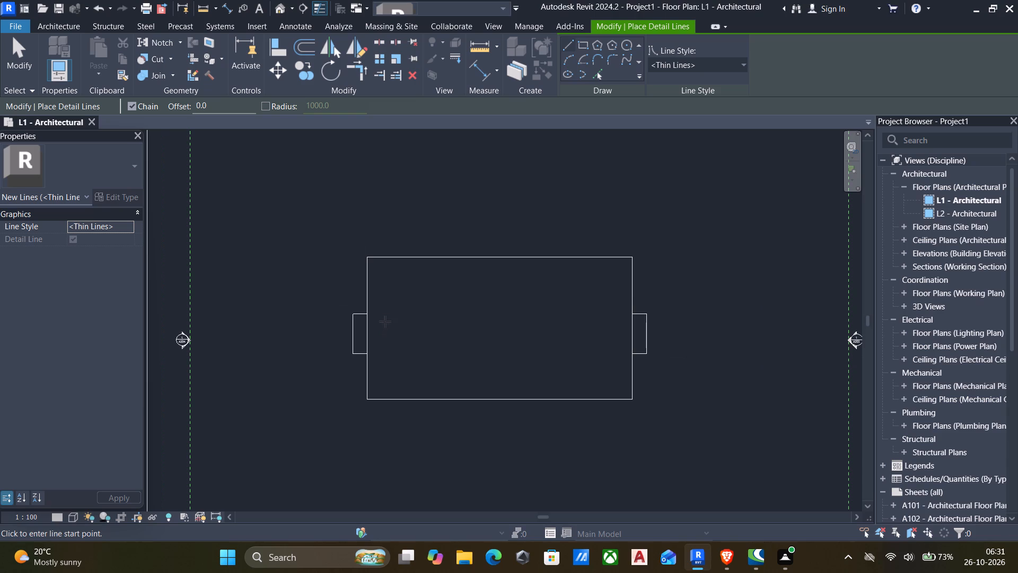
key("Escape")
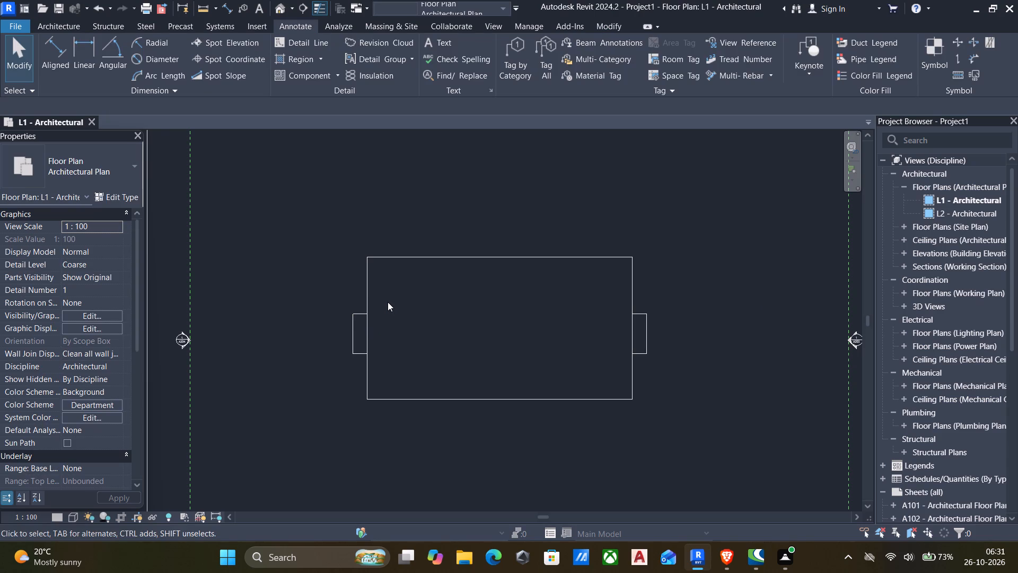
key("Escape")
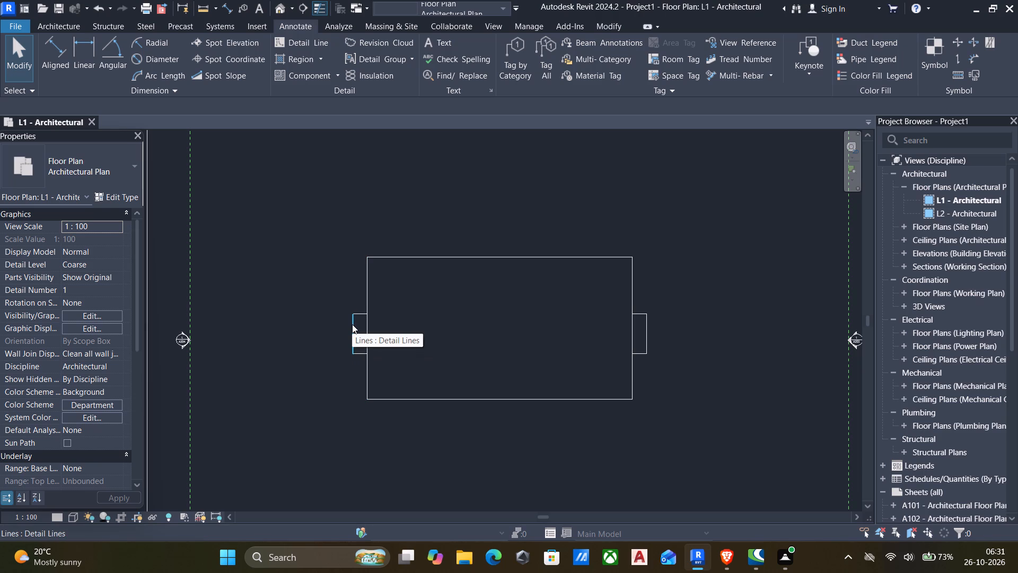
Nudge the three detail lines of the left-hand projection upward along the rectangle's side by nine increments.
scroll(352, 324, "up", 4)
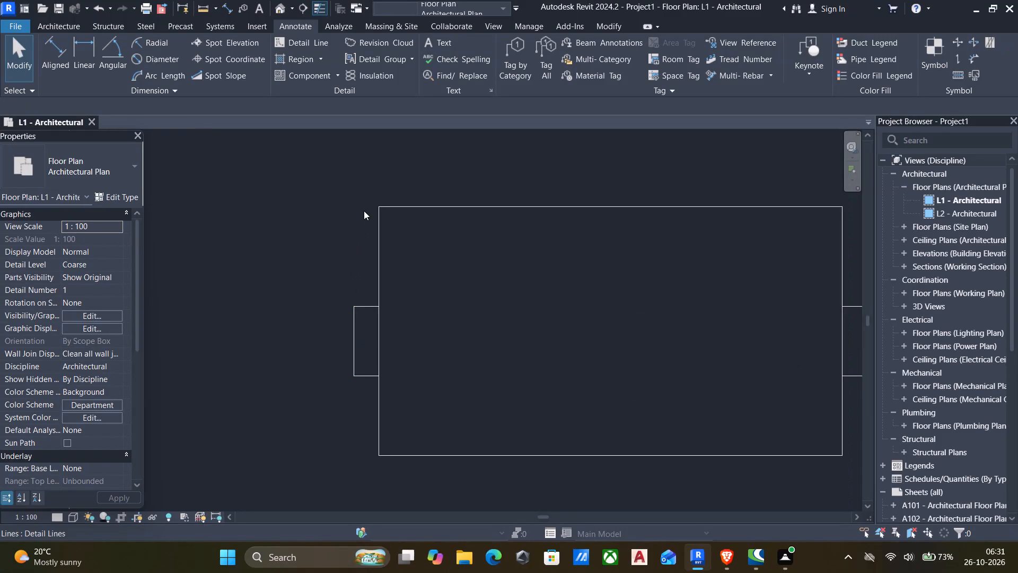
left_click_drag(321, 282, 321, 282)
left_click_drag(321, 282, 390, 407)
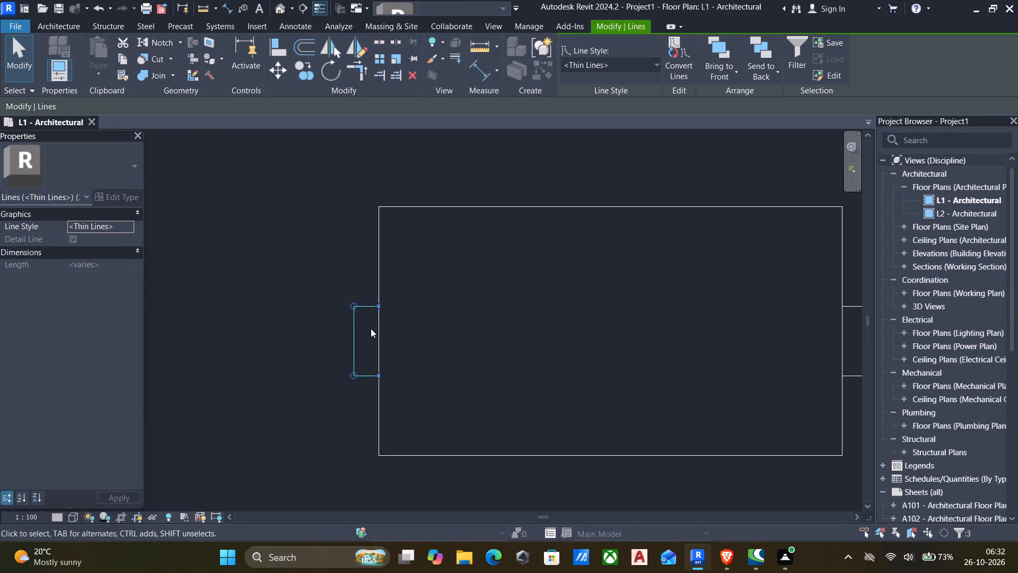
key("Up")
key("Up")
key("Up")
key("Up")
key("Up")
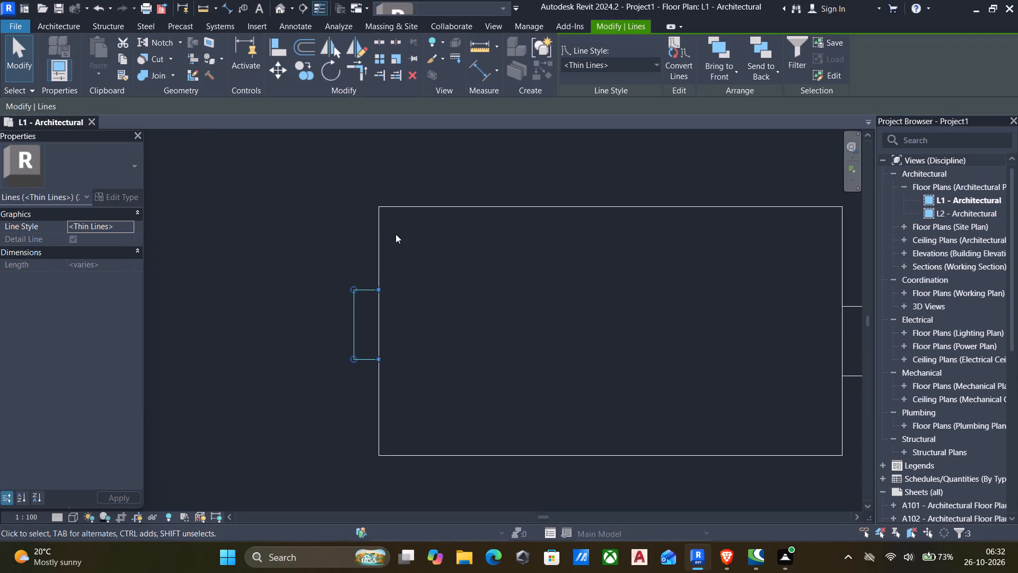
key("Up")
key("Up")
key("Up")
key("Up")
left_click(251, 270)
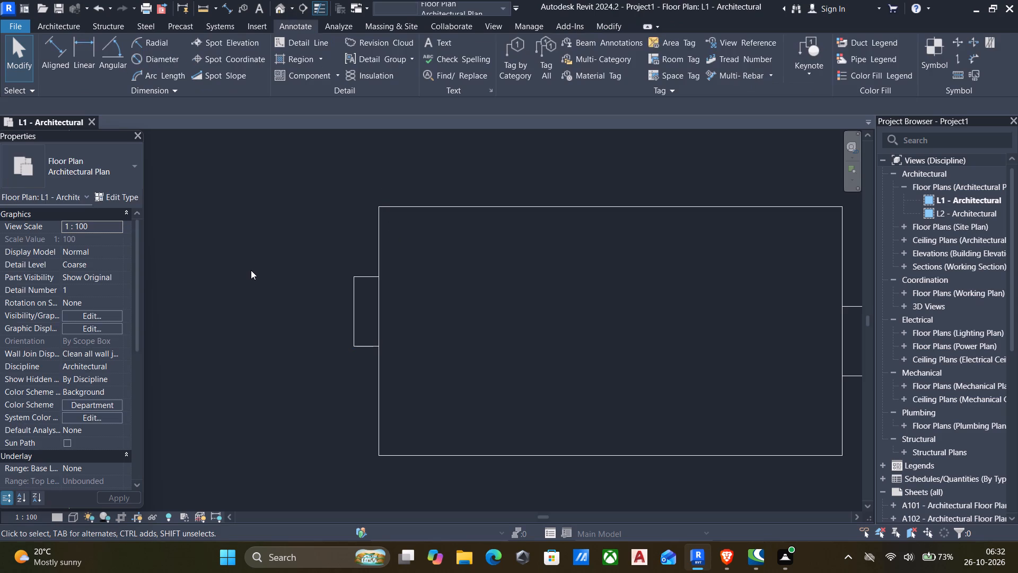
Start an aligned dimension and review the Linear - 2.25mm Trebuchet MS style's graphics, text and unit parameters, including its Dimension String Type options.
key("d")
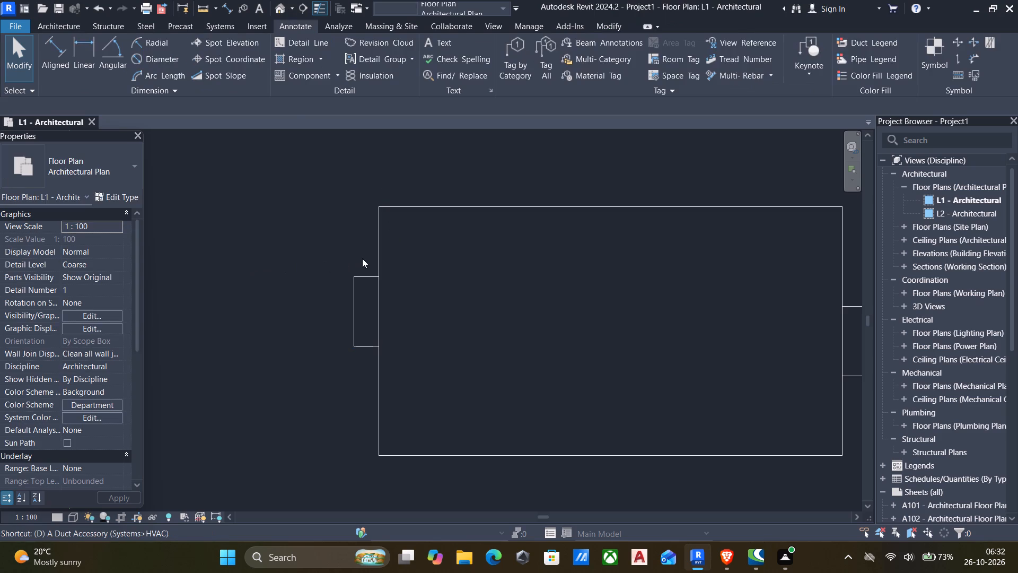
key("i")
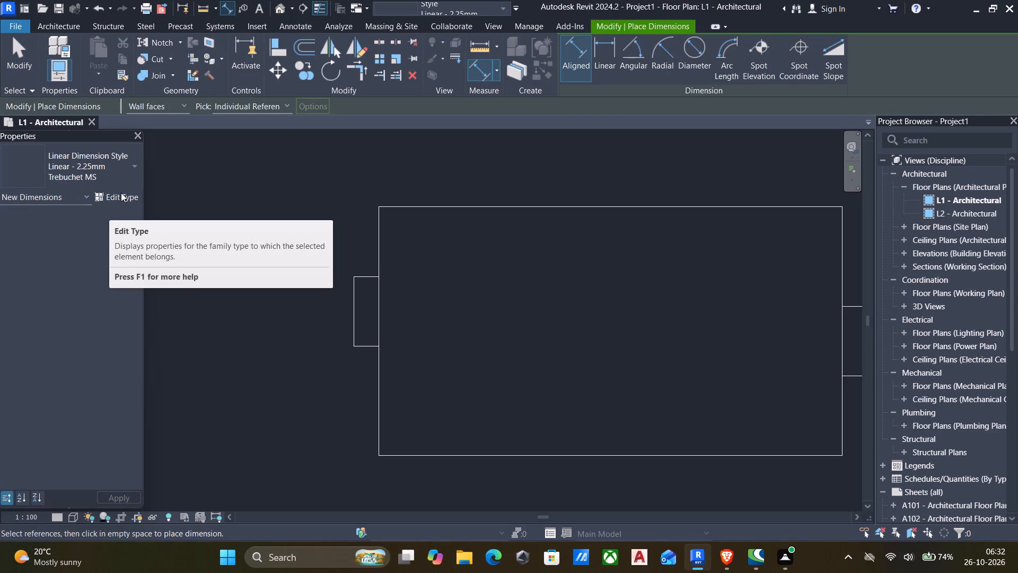
left_click(120, 194)
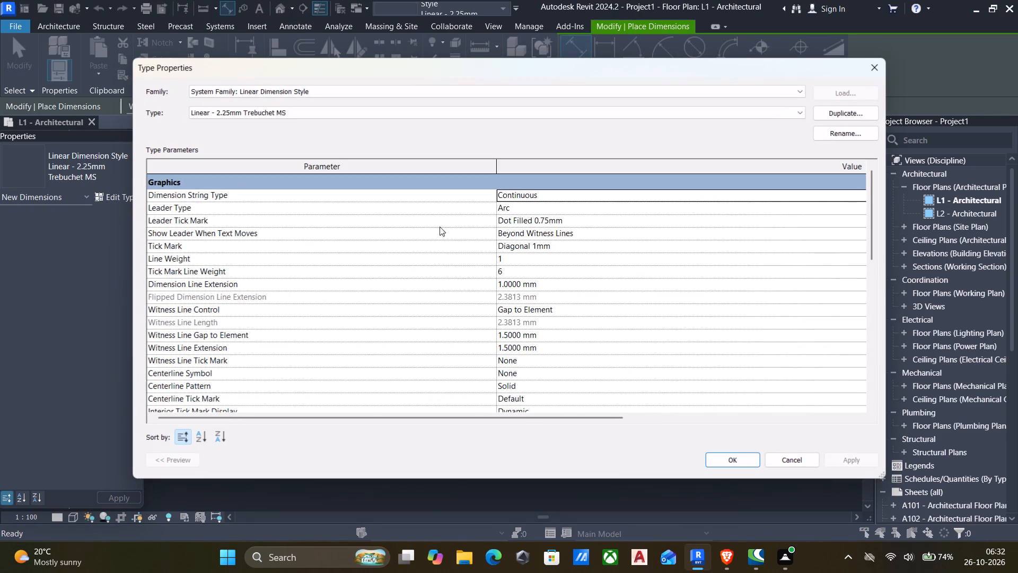
left_click(856, 195)
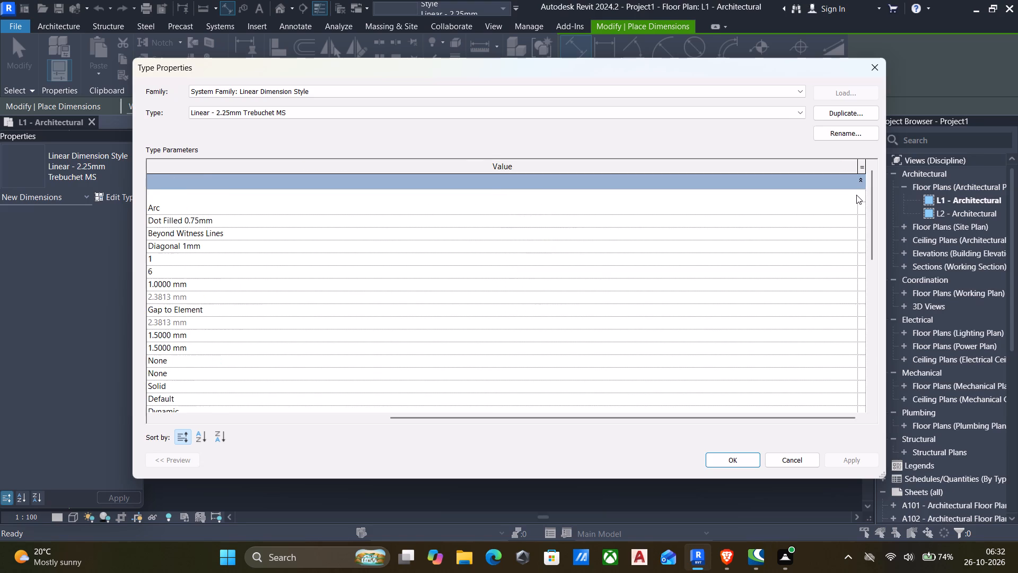
left_click(856, 195)
left_click(856, 195)
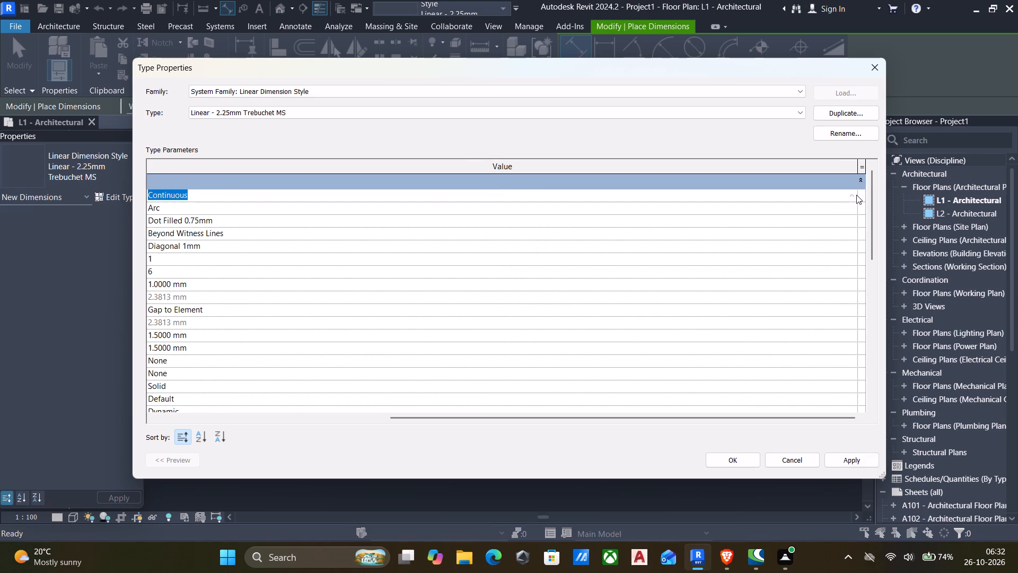
left_click_drag(429, 401, 425, 409)
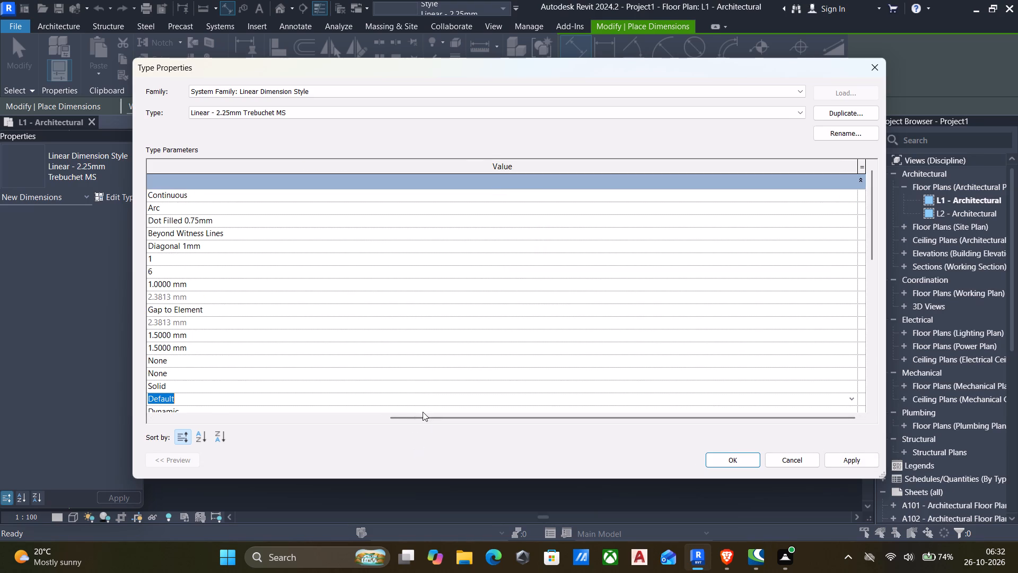
left_click_drag(415, 417, 143, 415)
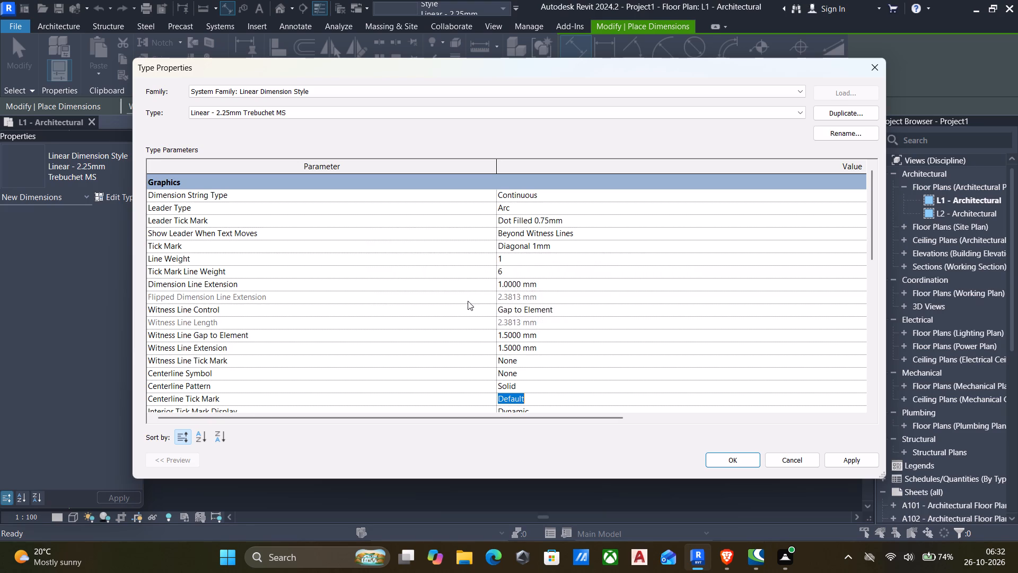
scroll(466, 302, "down", 2)
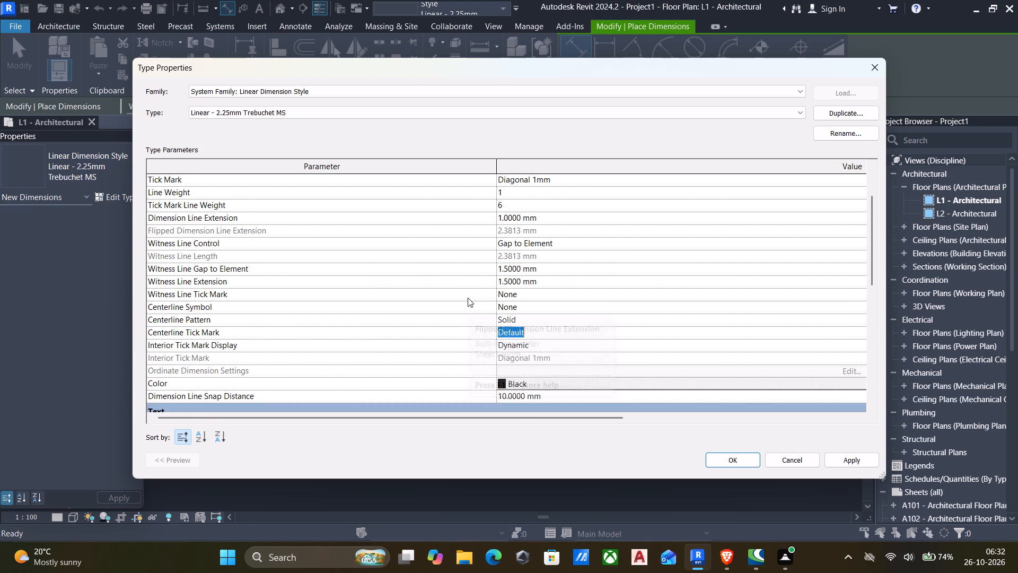
scroll(472, 286, "down", 4)
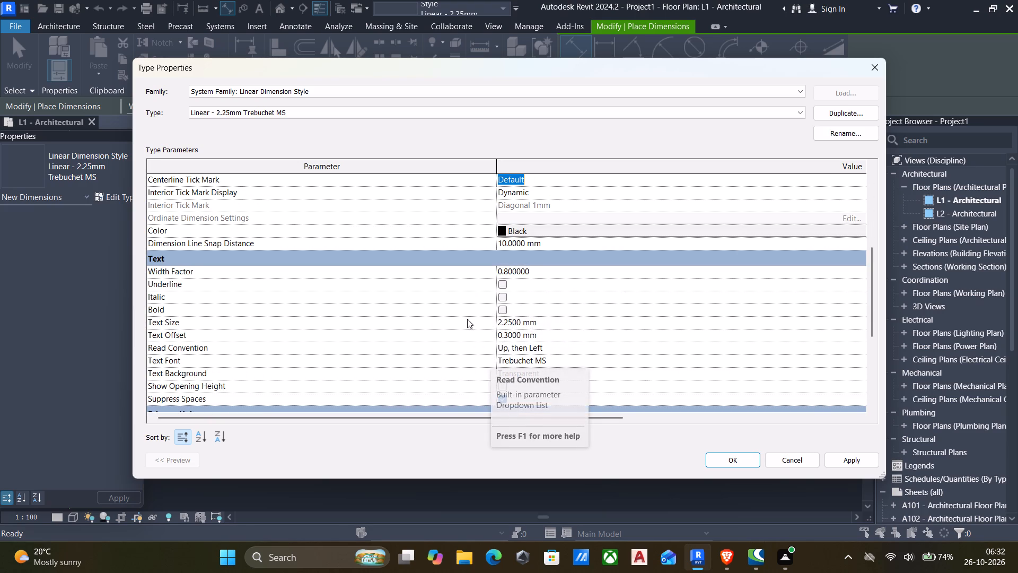
scroll(464, 331, "down", 9)
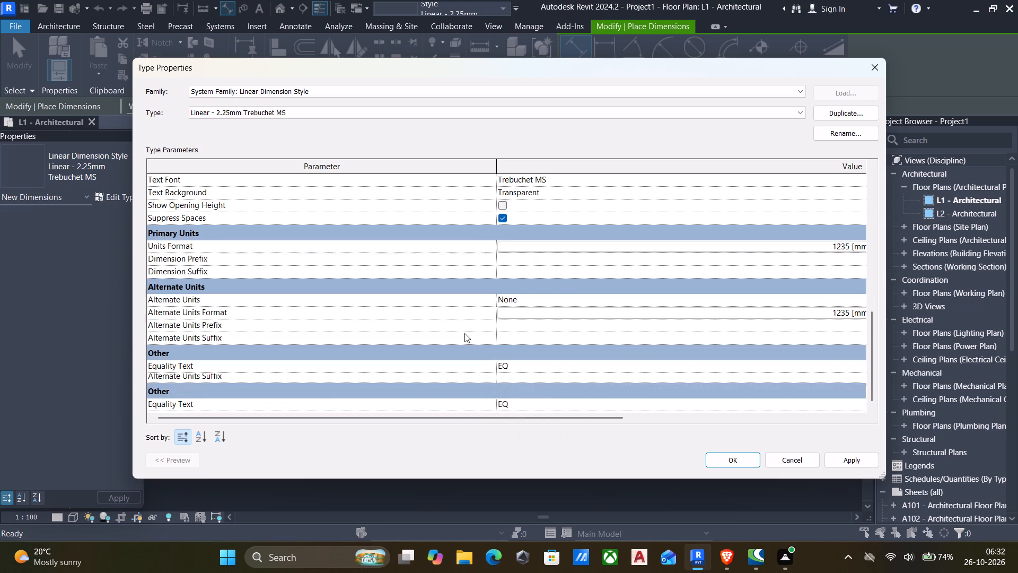
scroll(464, 333, "up", 6)
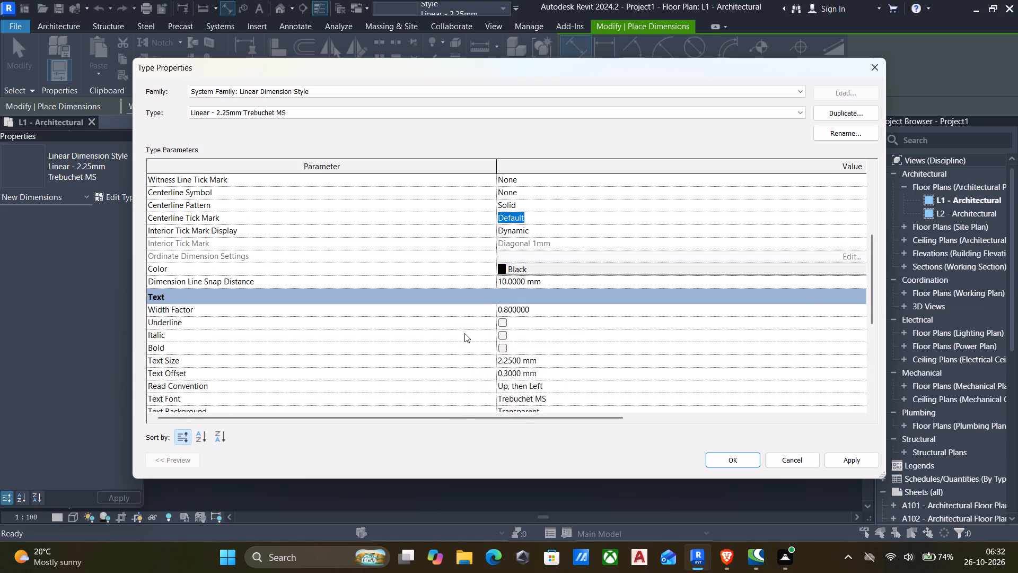
scroll(464, 333, "up", 5)
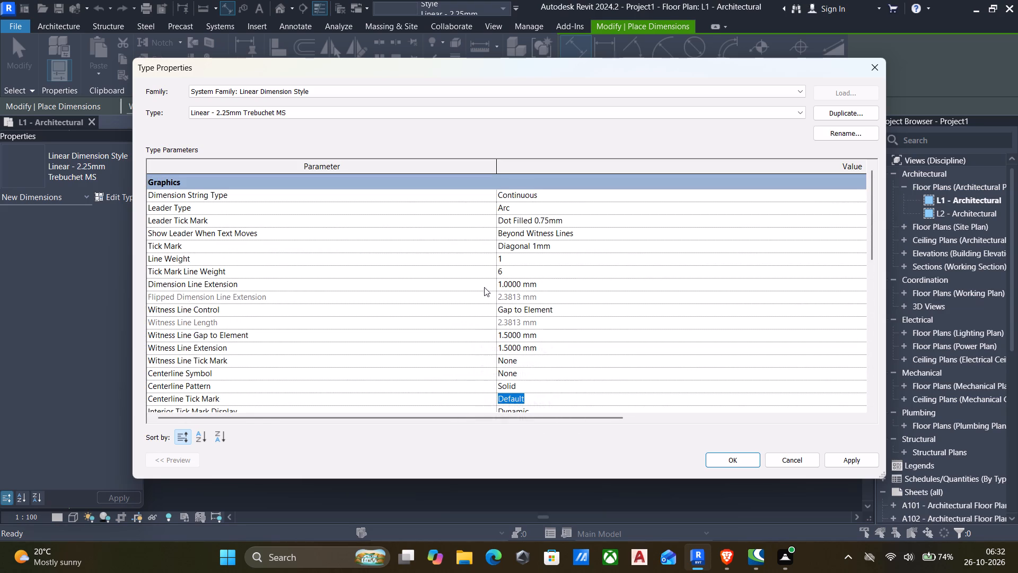
left_click(569, 194)
left_click(569, 194)
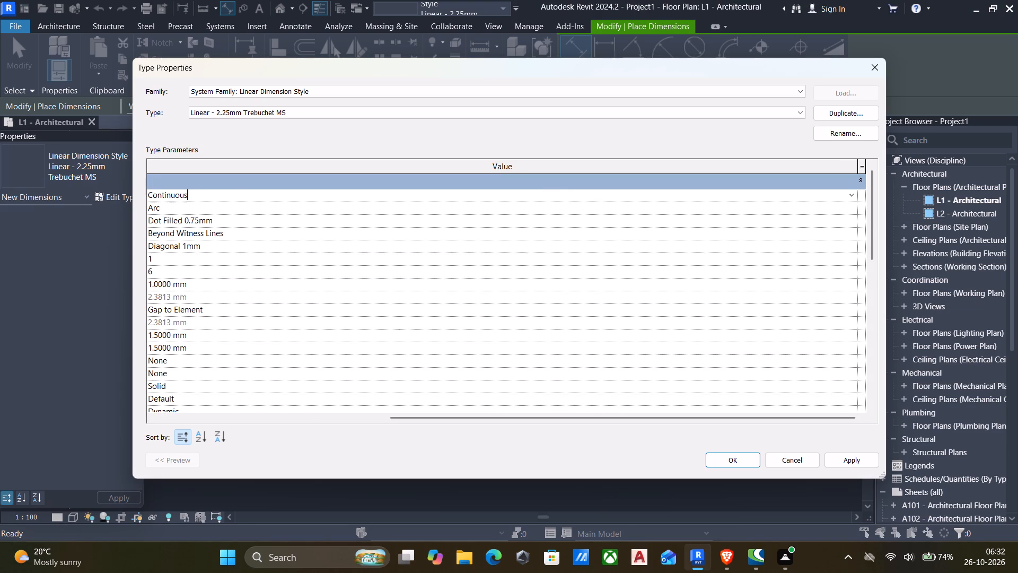
left_click(851, 191)
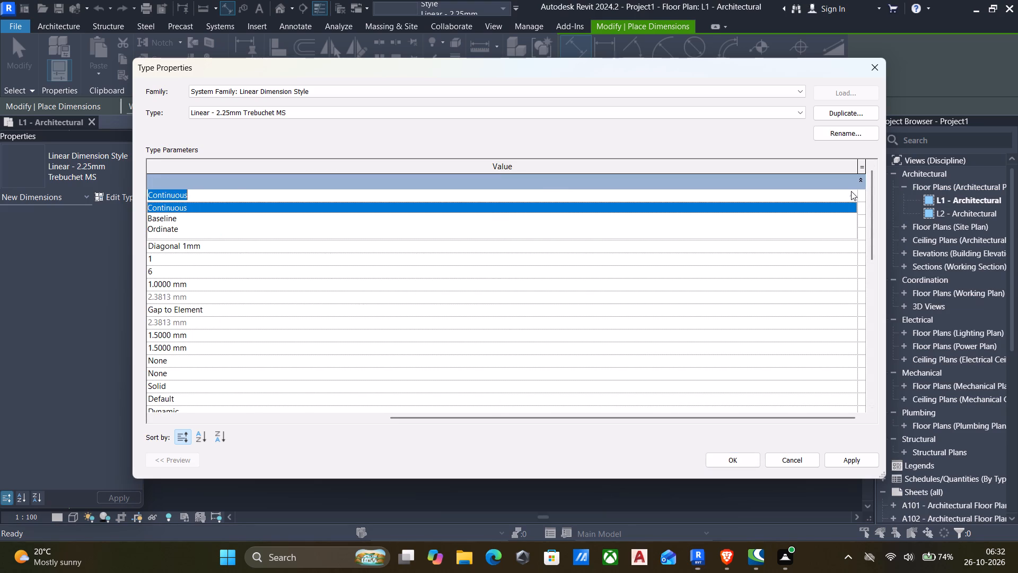
scroll(850, 193, "down", 4)
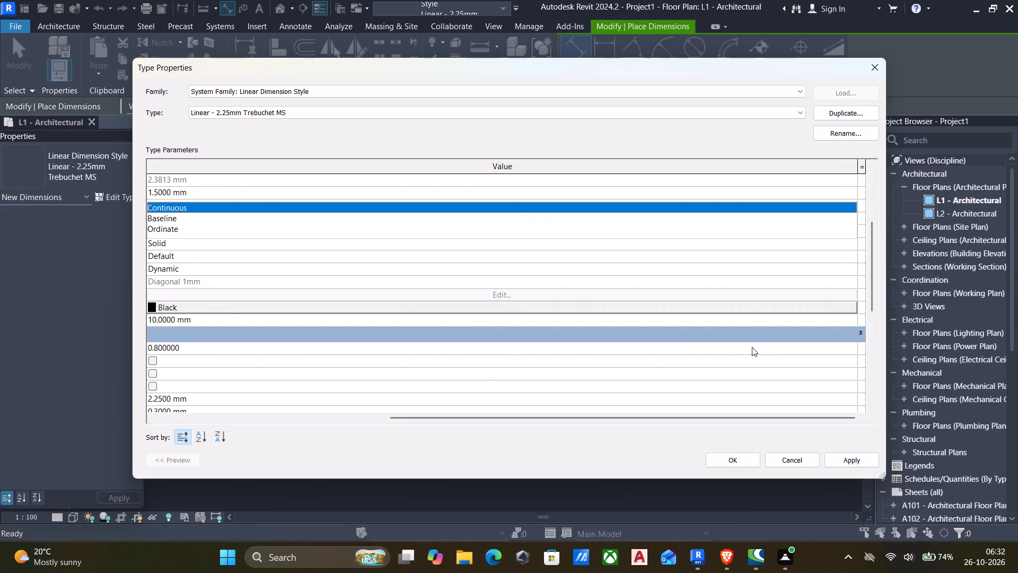
scroll(751, 347, "up", 10)
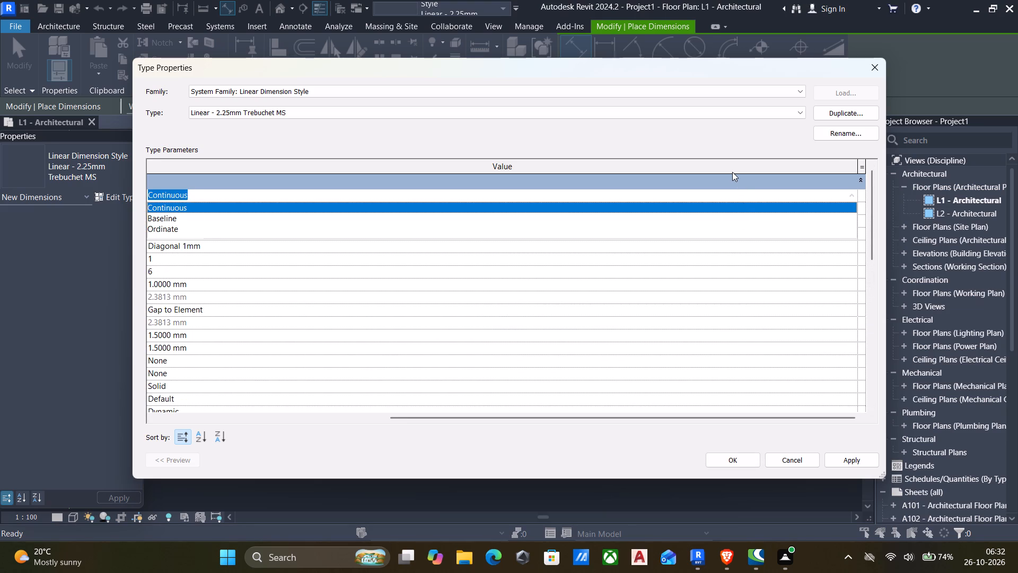
left_click(732, 172)
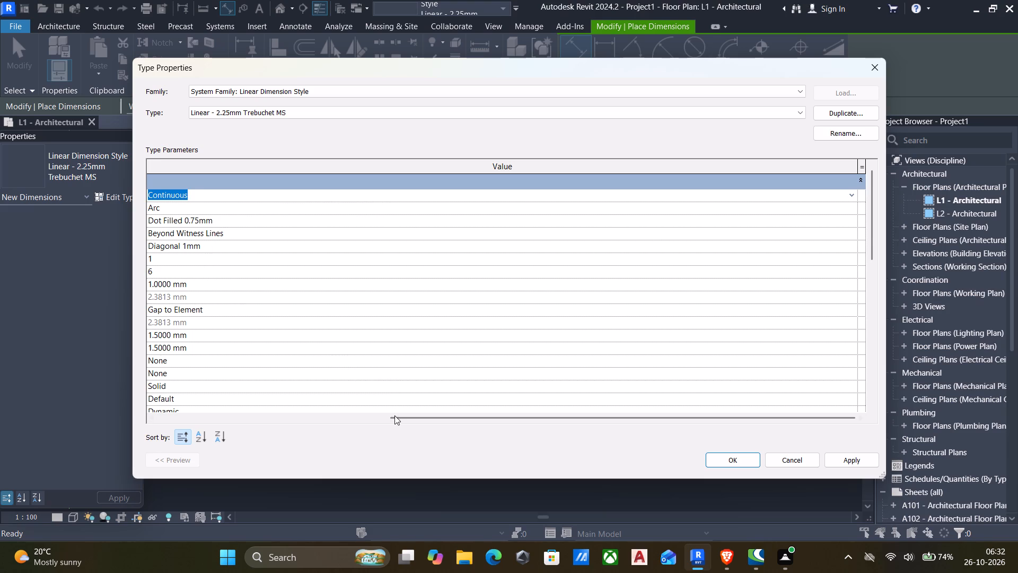
left_click_drag(394, 419, 110, 399)
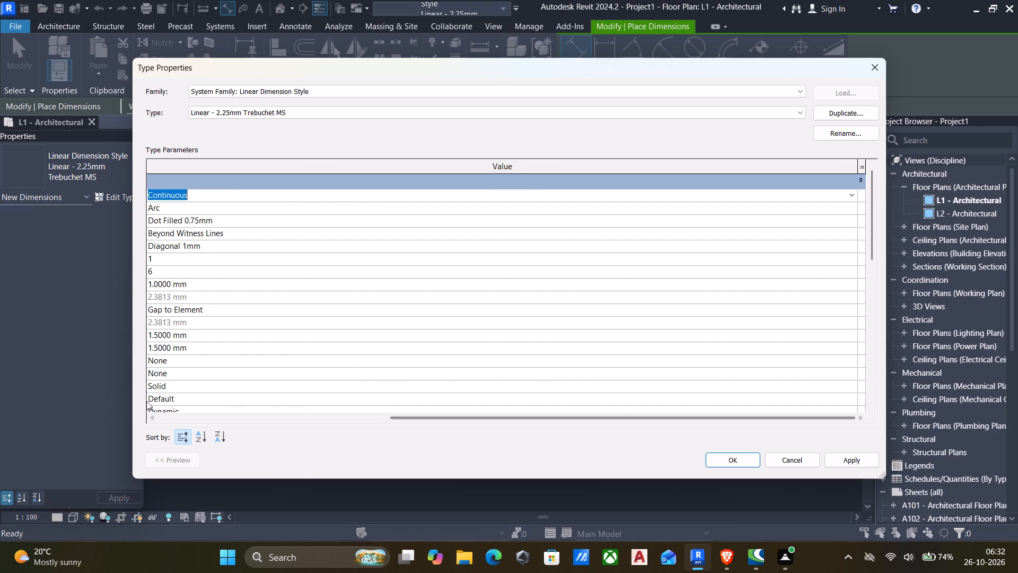
left_click_drag(394, 417, 189, 410)
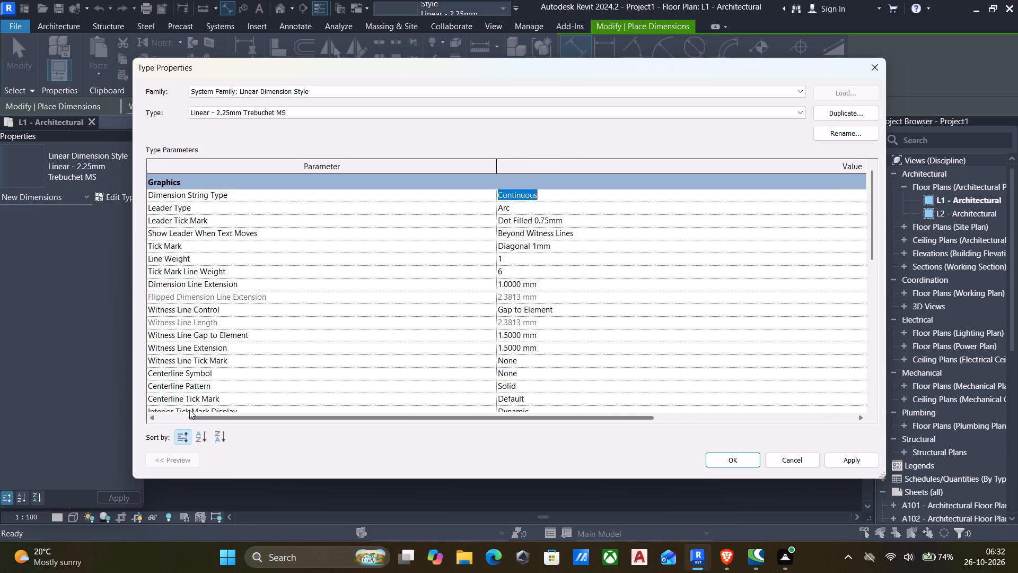
left_click_drag(189, 410, 164, 410)
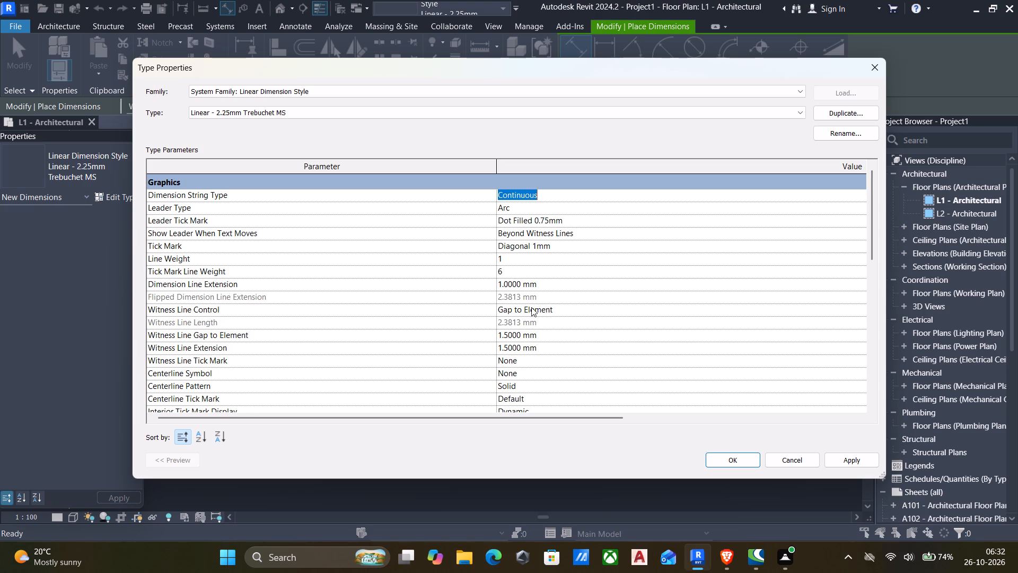
Set the linear dimension style's Witness Line Control to Fixed to Dimension Line and apply it.
left_click(554, 305)
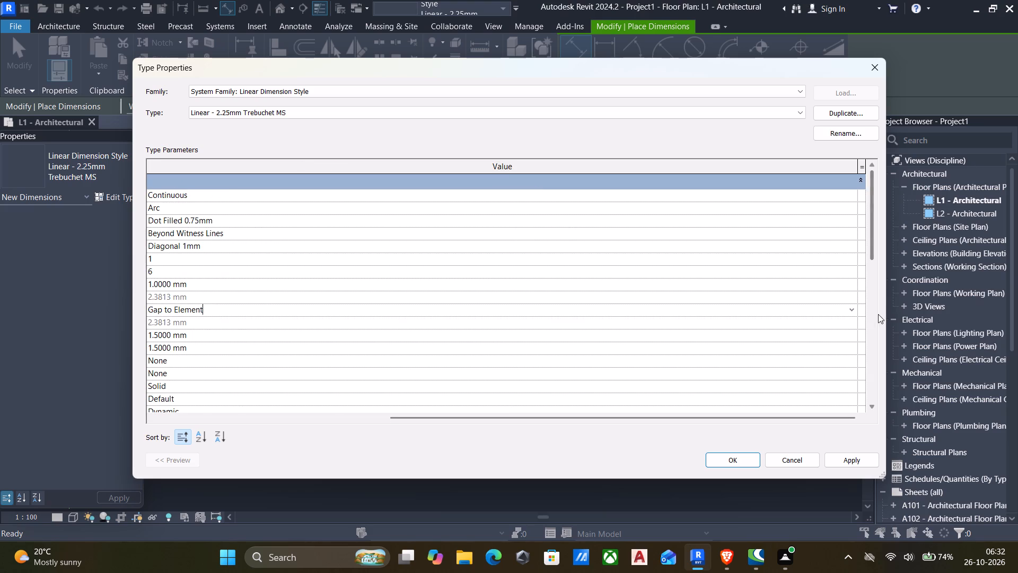
left_click(842, 309)
left_click(850, 309)
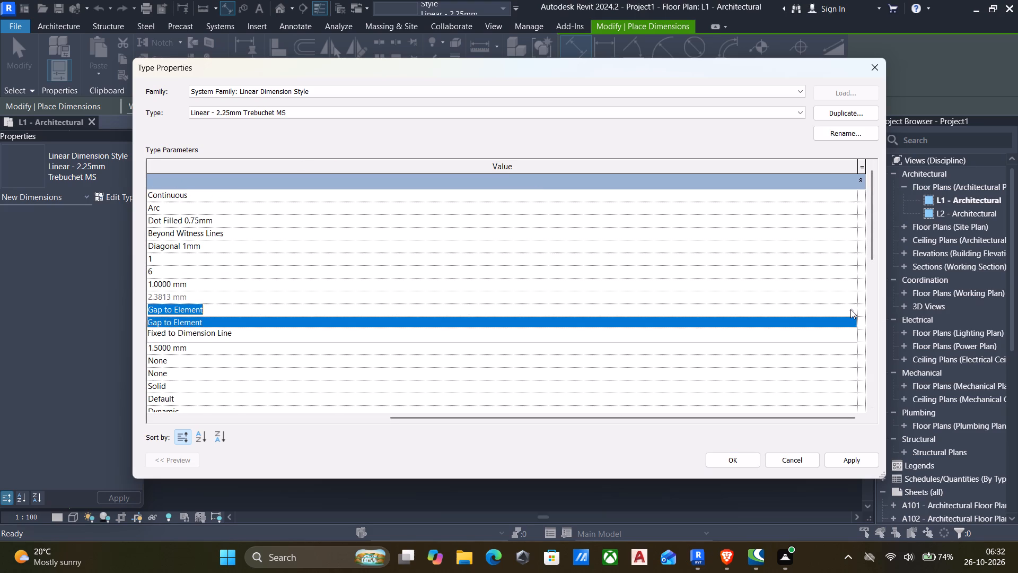
left_click(850, 309)
left_click(850, 309)
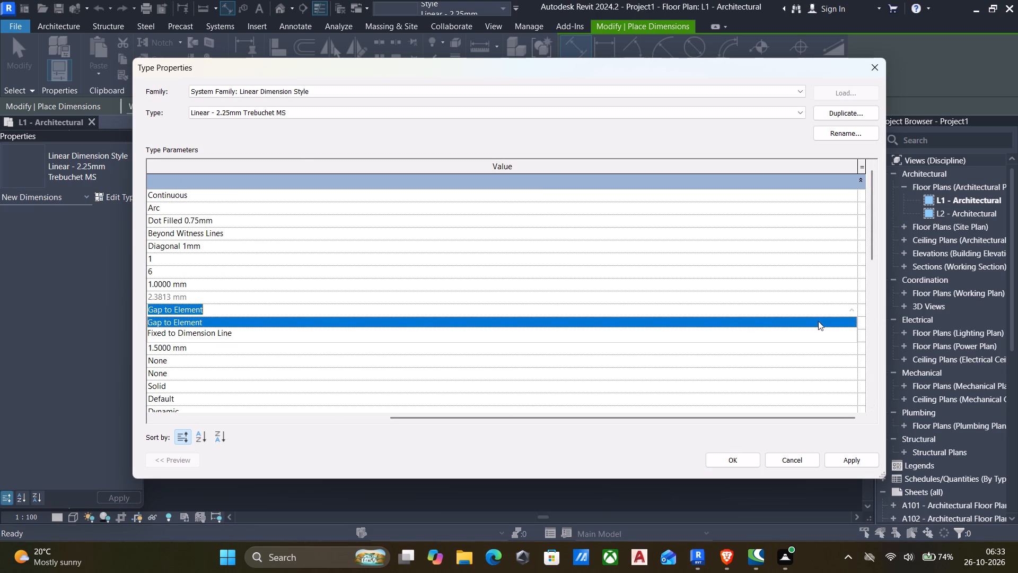
left_click(209, 331)
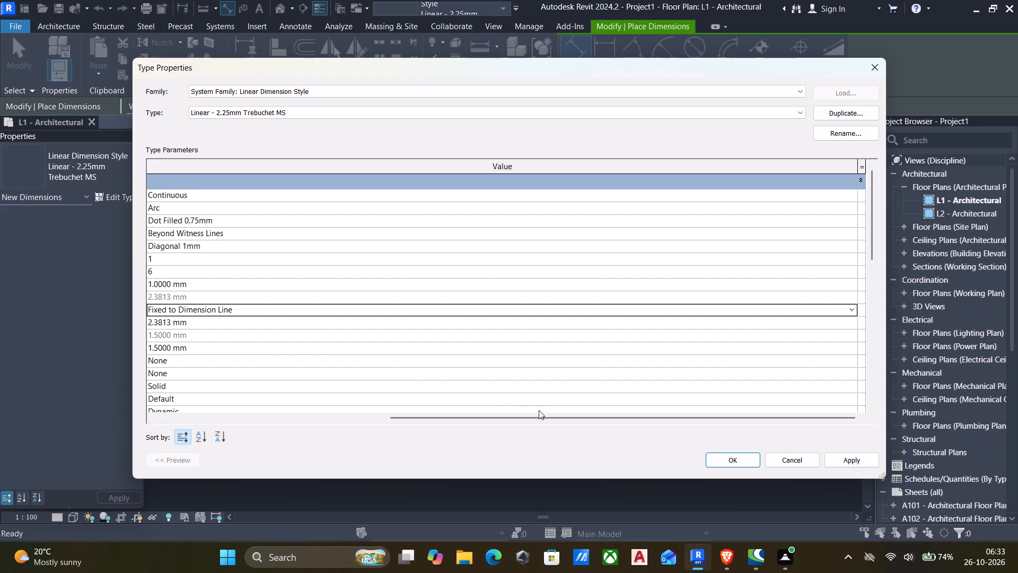
left_click(837, 454)
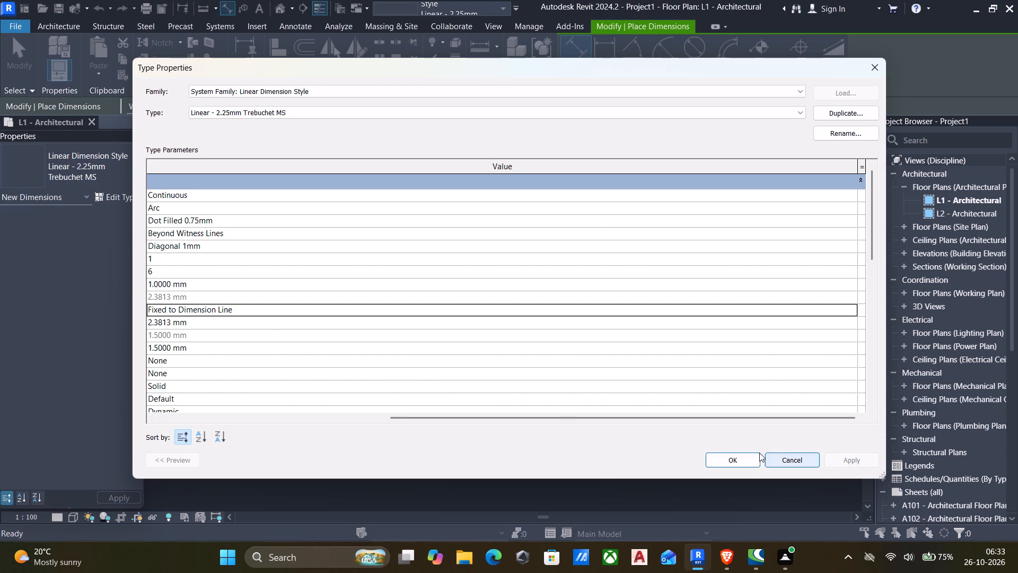
left_click(743, 458)
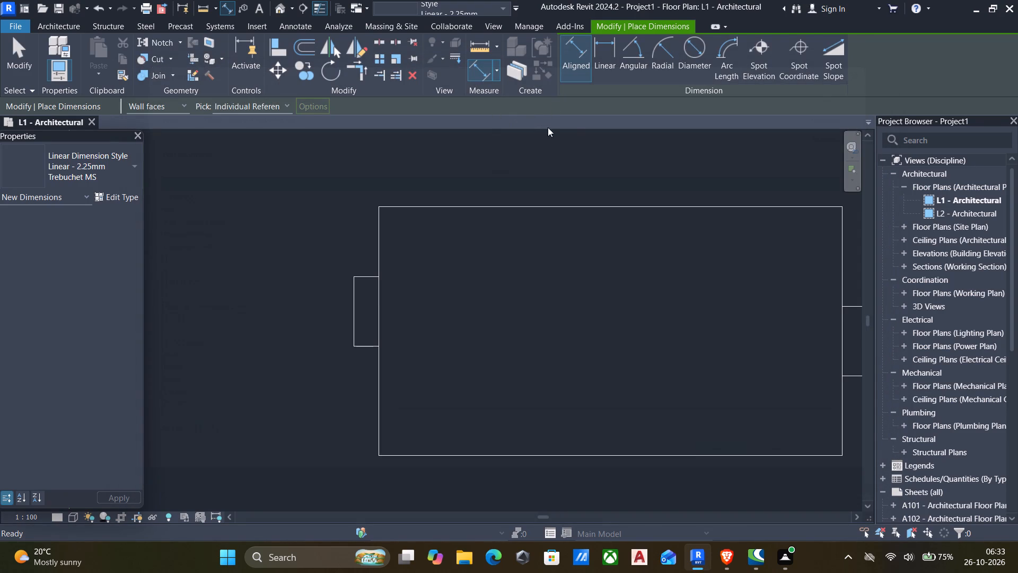
Dimension the vertical distance from the rectangle's top edge to the left projection's upper line, placing it just inside the rectangle.
left_click(443, 207)
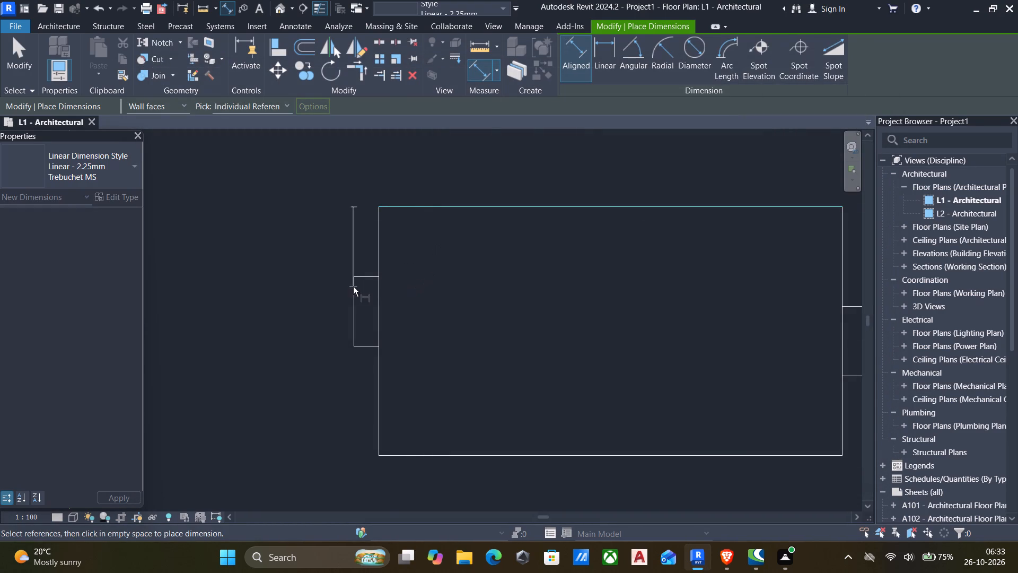
left_click(375, 276)
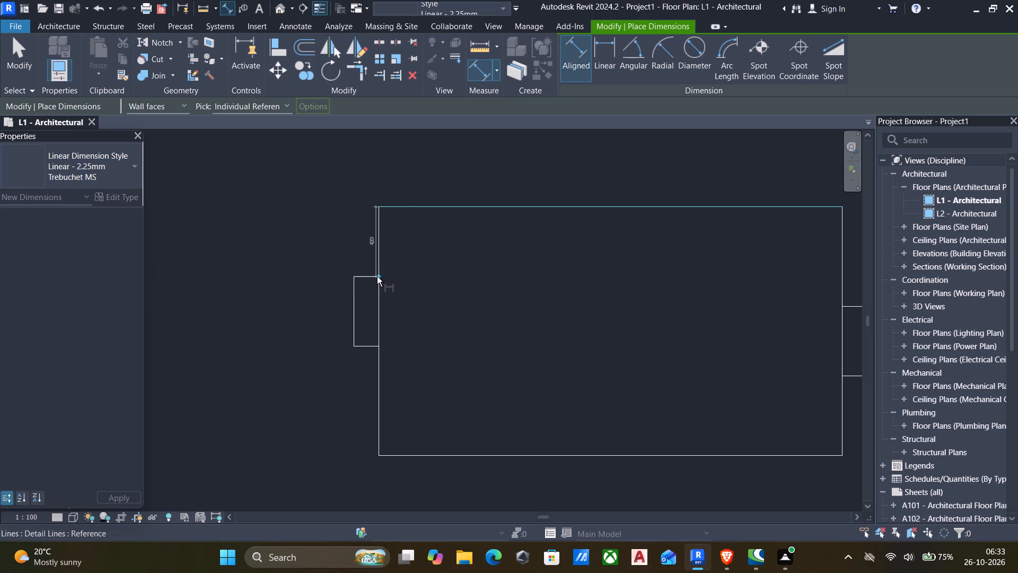
left_click(406, 279)
scroll(411, 276, "up", 5)
scroll(397, 216, "up", 3)
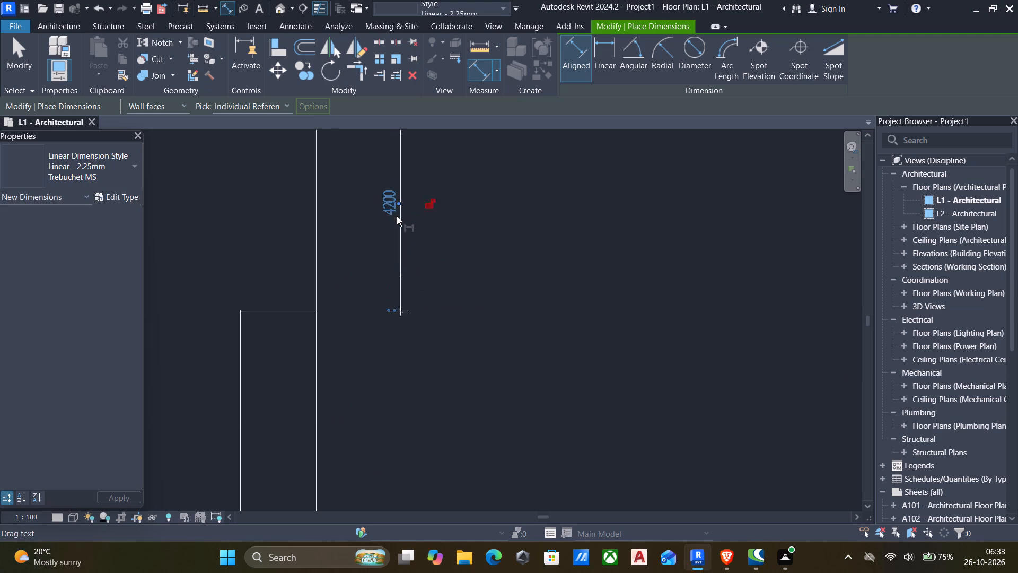
scroll(397, 216, "up", 7)
scroll(398, 227, "down", 13)
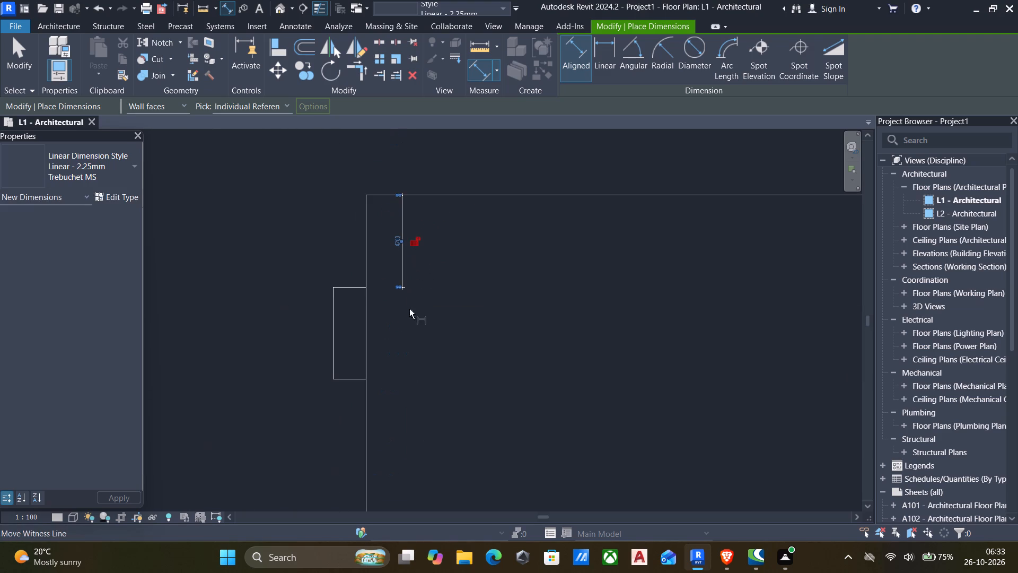
key("Escape")
key("Escape")
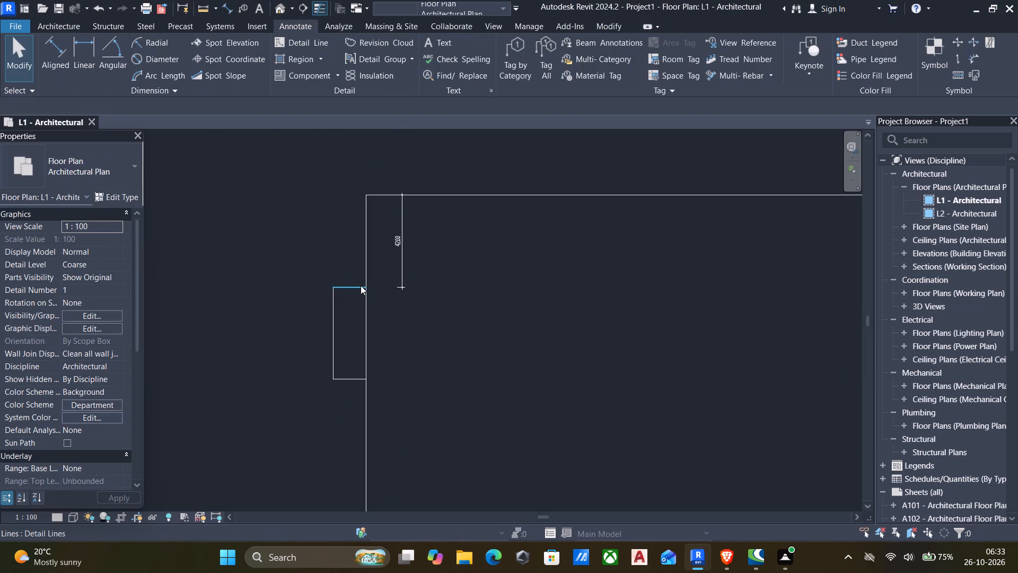
Set the distance between the rectangle's top edge and the left projection's upper line to 4400 mm.
left_click(361, 285)
left_click(384, 248)
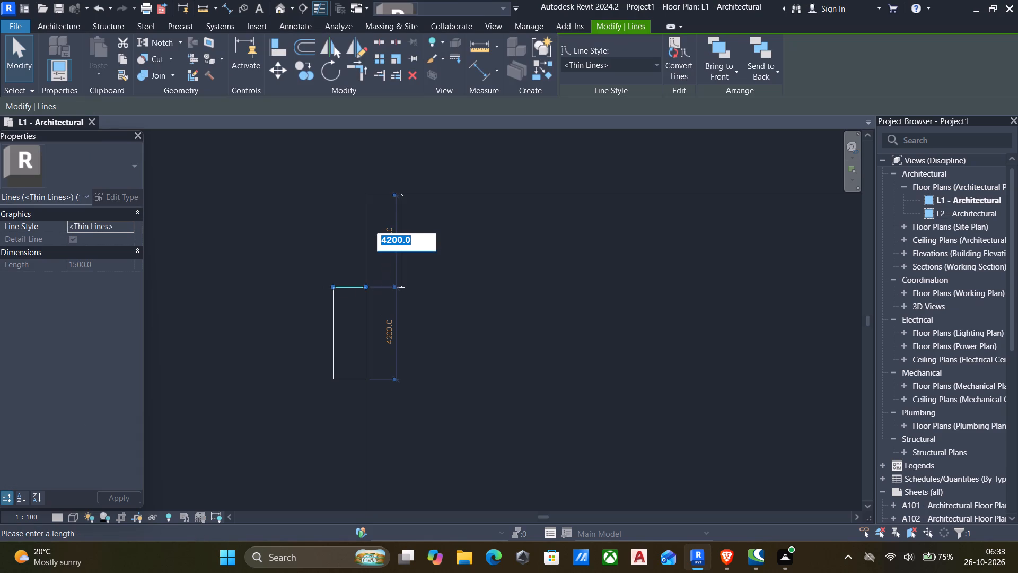
type("4400")
key("Return")
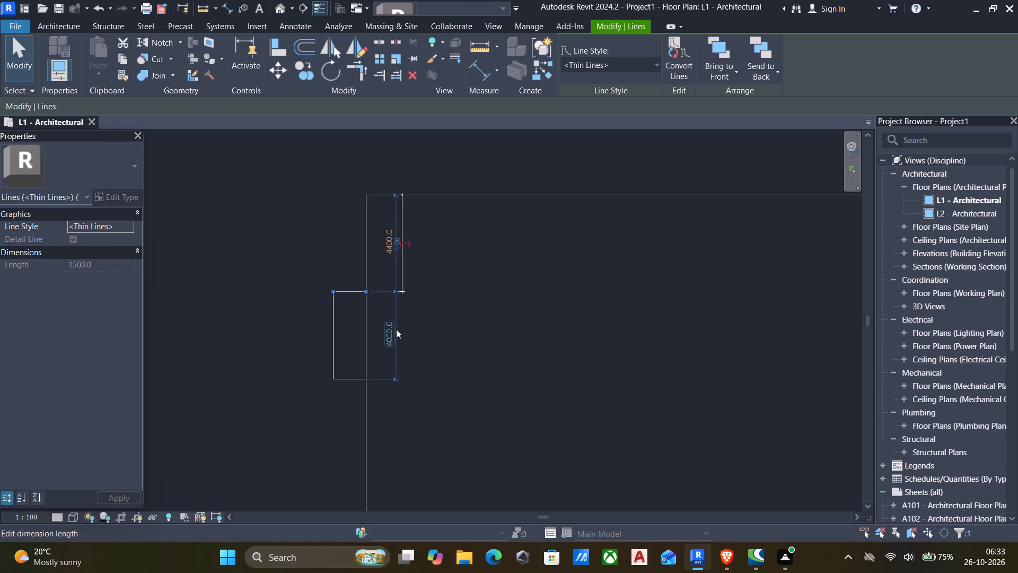
Move the left projection's lower line by setting its distance from the upper line to 4200 mm.
left_click(347, 380)
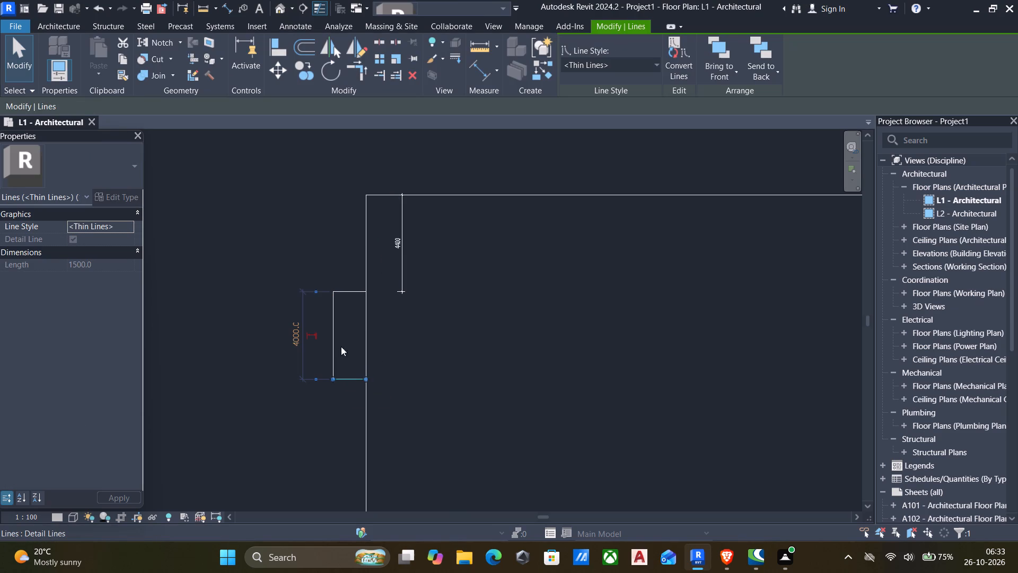
left_click(296, 348)
type("4200")
key("Return")
scroll(294, 400, "down", 2)
middle_click(285, 416)
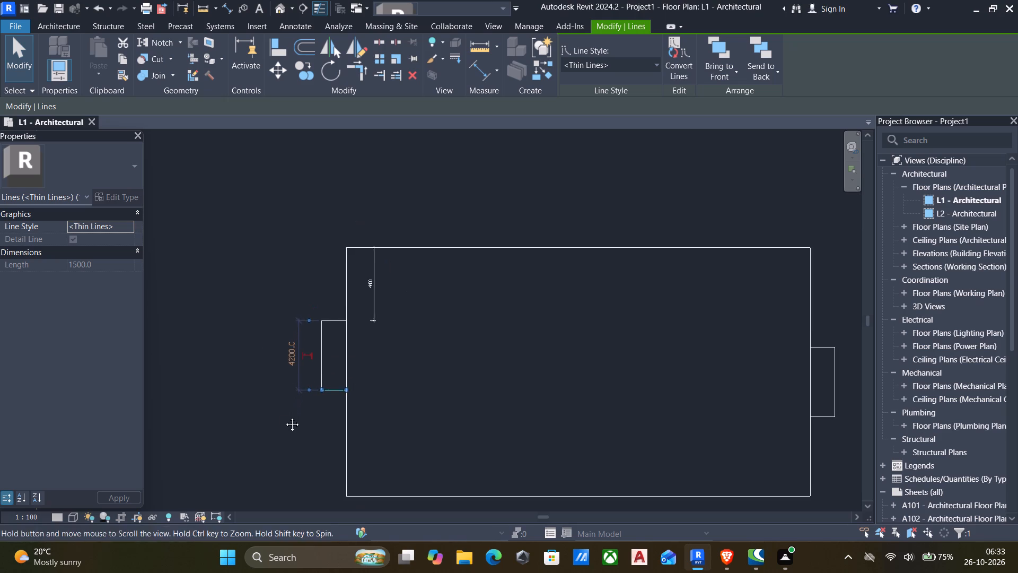
Move the left projection's lower line by setting its distance from the upper line to 5800 mm.
scroll(284, 416, "up", 1)
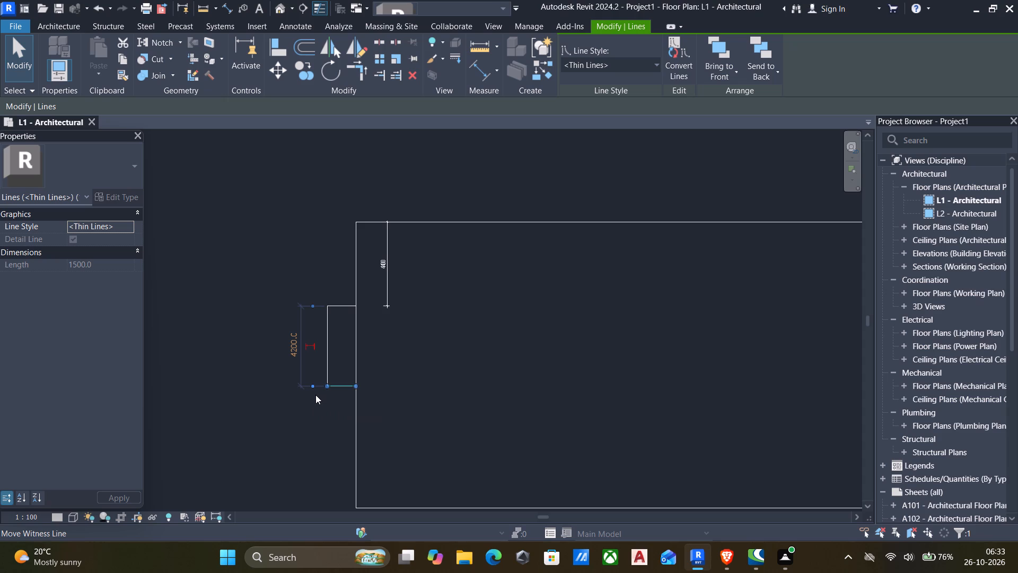
left_click(289, 359)
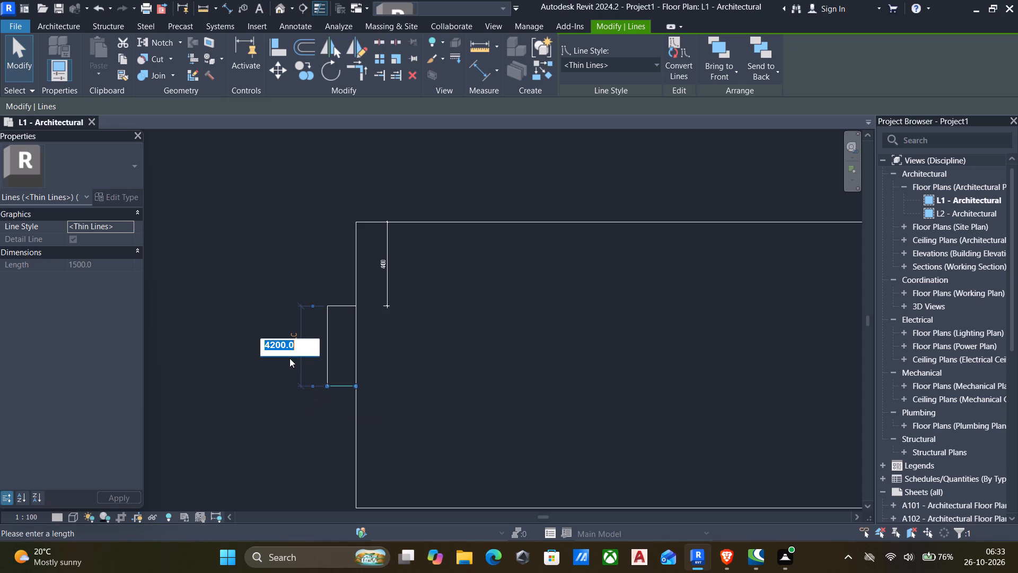
type("5800")
key("Return")
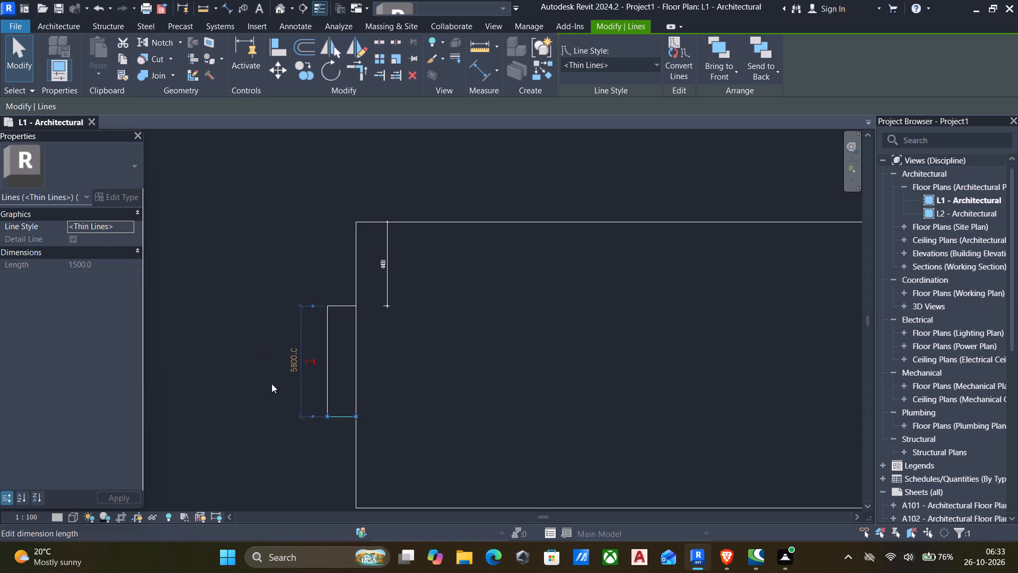
left_click(262, 392)
Delete the vertical dimension between the rectangle's top edge and the left projection's upper line.
scroll(262, 392, "down", 6)
scroll(278, 360, "up", 6)
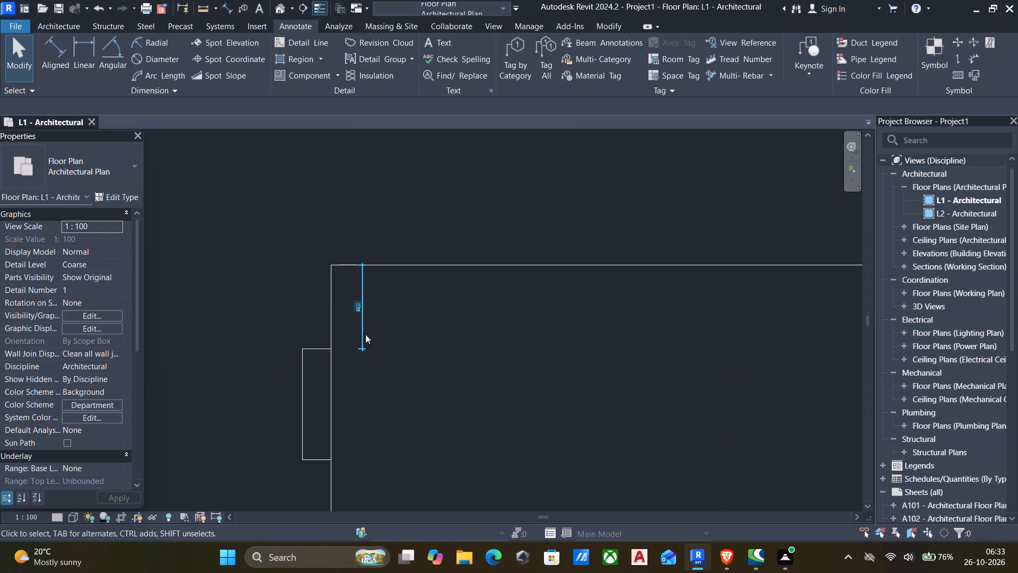
left_click(367, 334)
key("Delete")
Start a detail line on the rectangle's bottom edge, 12000 mm from its bottom-left corner.
scroll(364, 352, "down", 2)
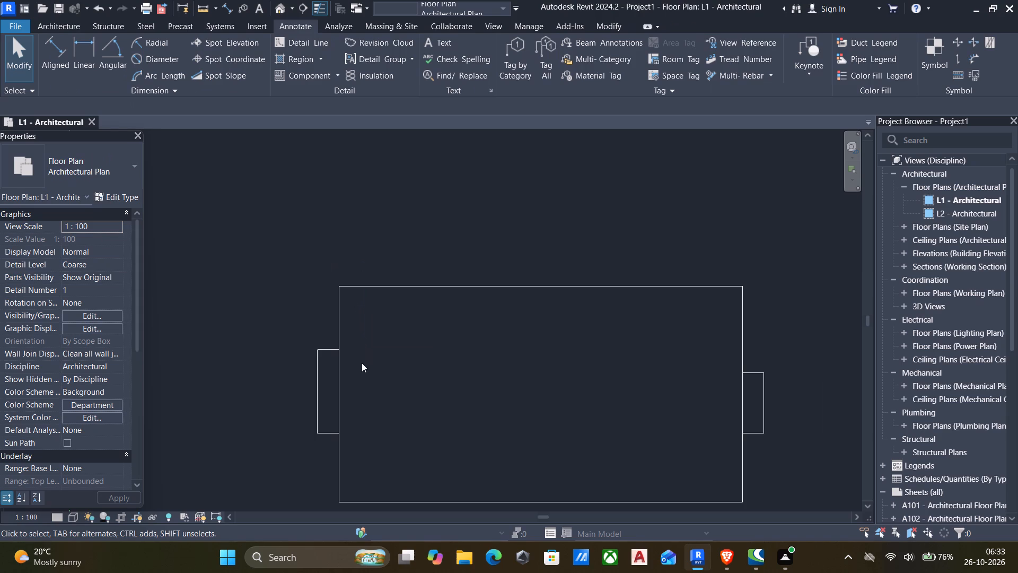
scroll(361, 387, "down", 2)
middle_click_drag(379, 411, 378, 389)
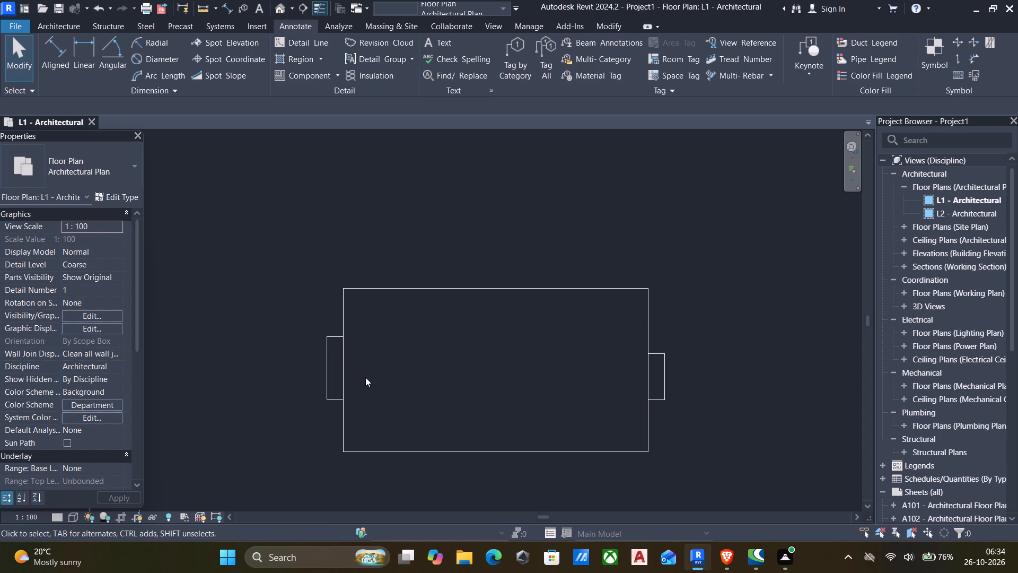
left_click(308, 40)
scroll(519, 364, "down", 2)
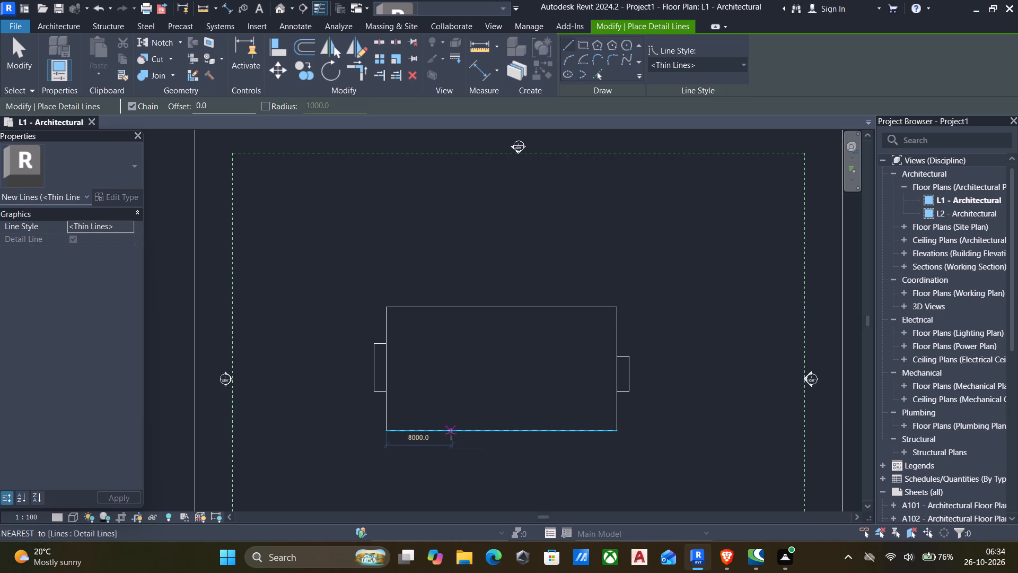
type("1200")
key("Return")
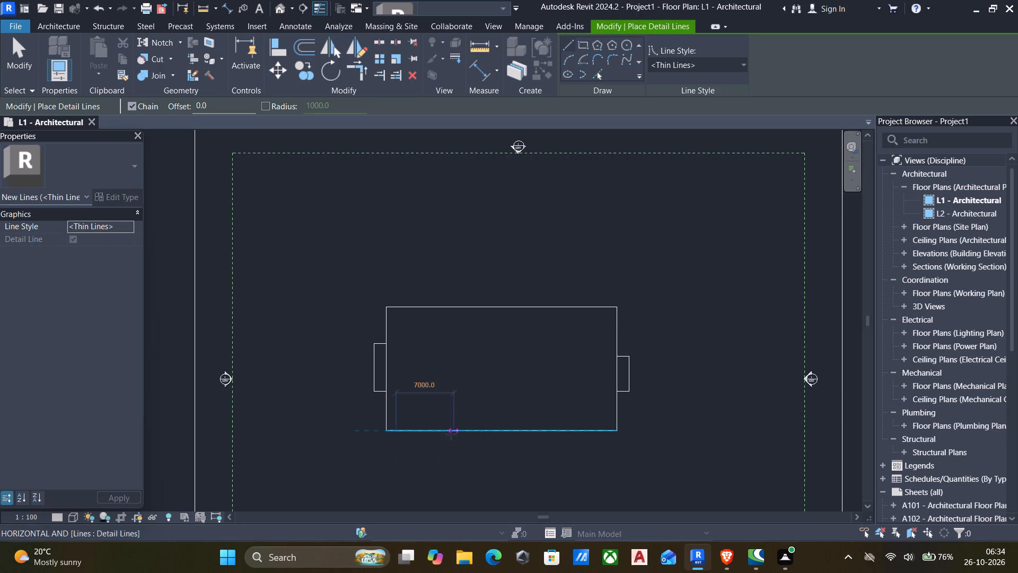
key("Escape")
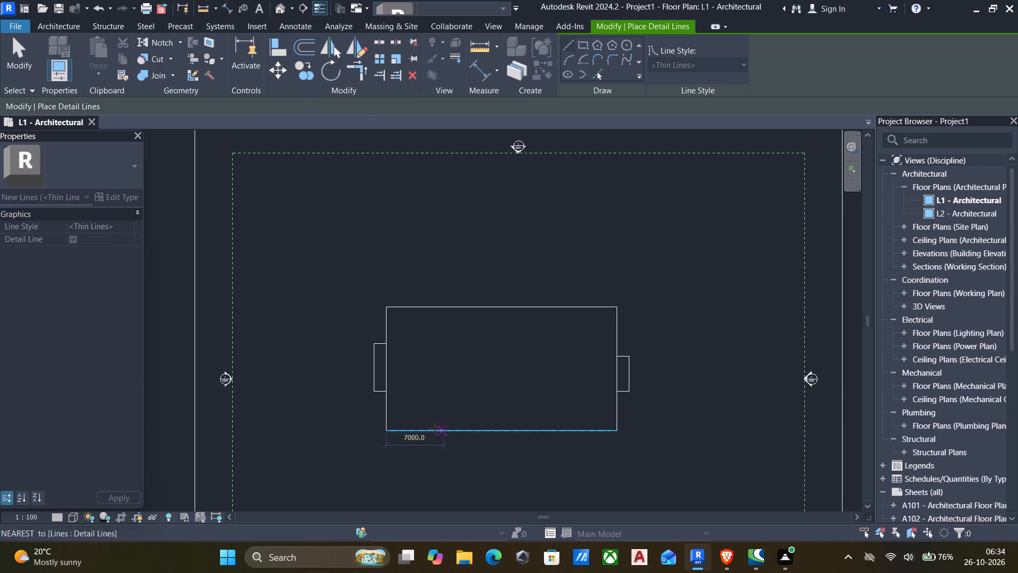
type("12000")
key("Return")
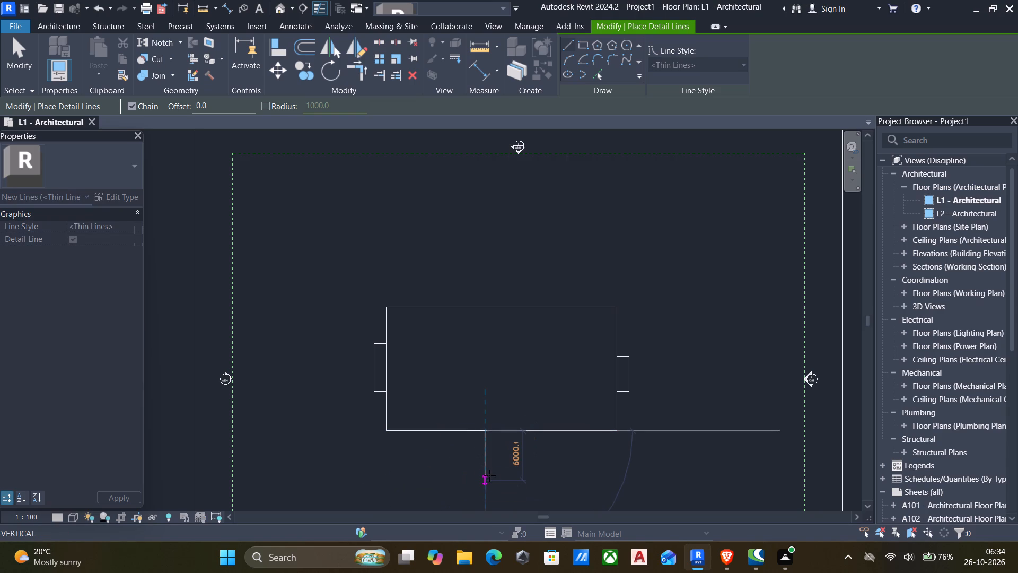
Draw the bottom projection from that point: 4000 mm down, 10000 mm to the right, and back up to the rectangle's bottom edge.
key("4")
key("0")
type("00")
key("Return")
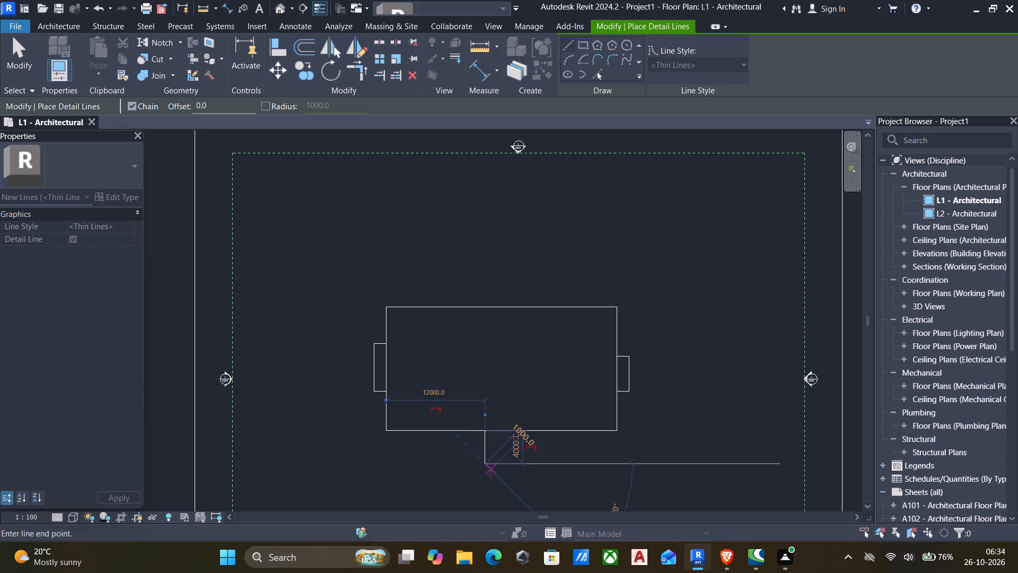
left_click(564, 459)
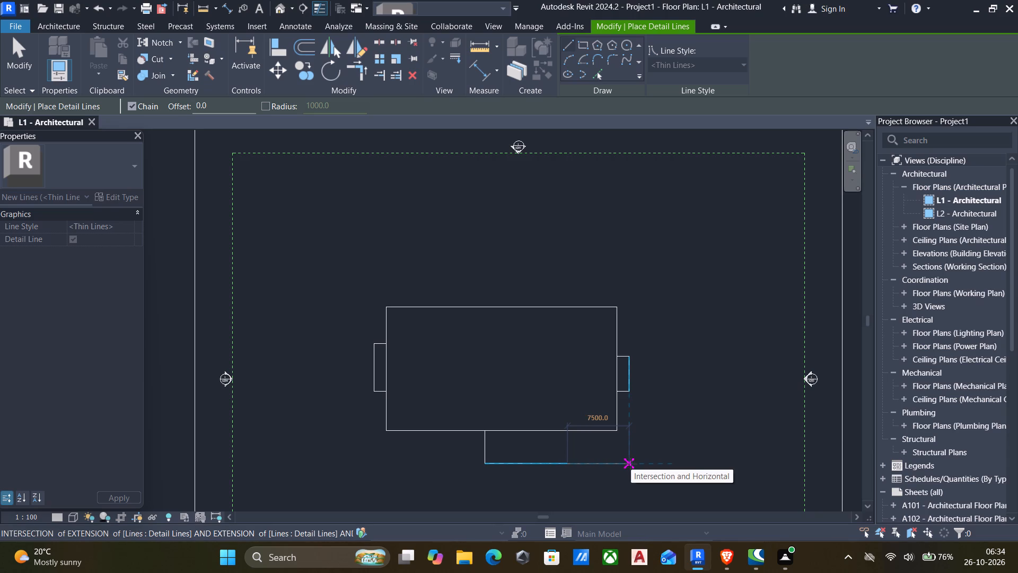
left_click(567, 433)
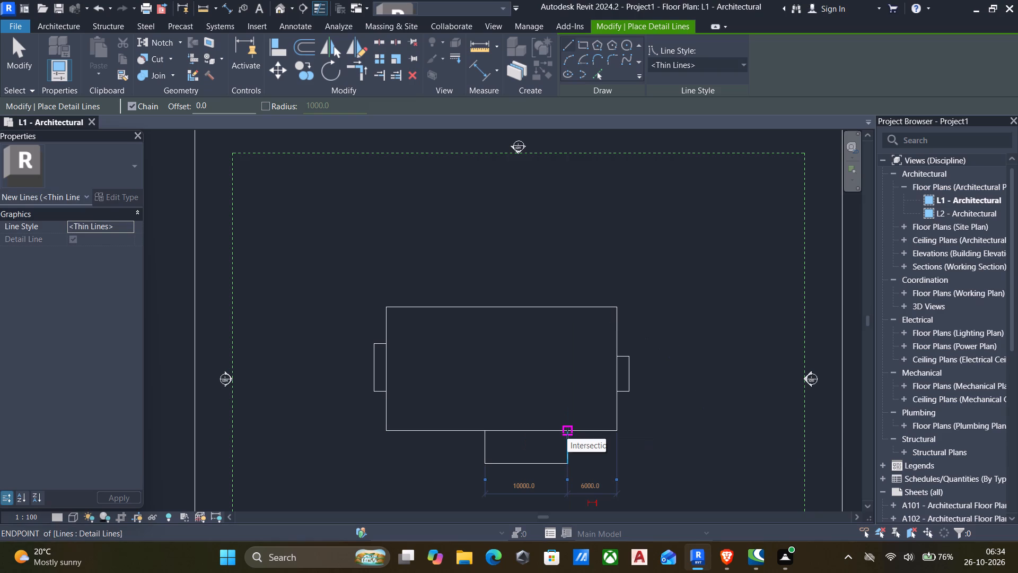
left_click(567, 433)
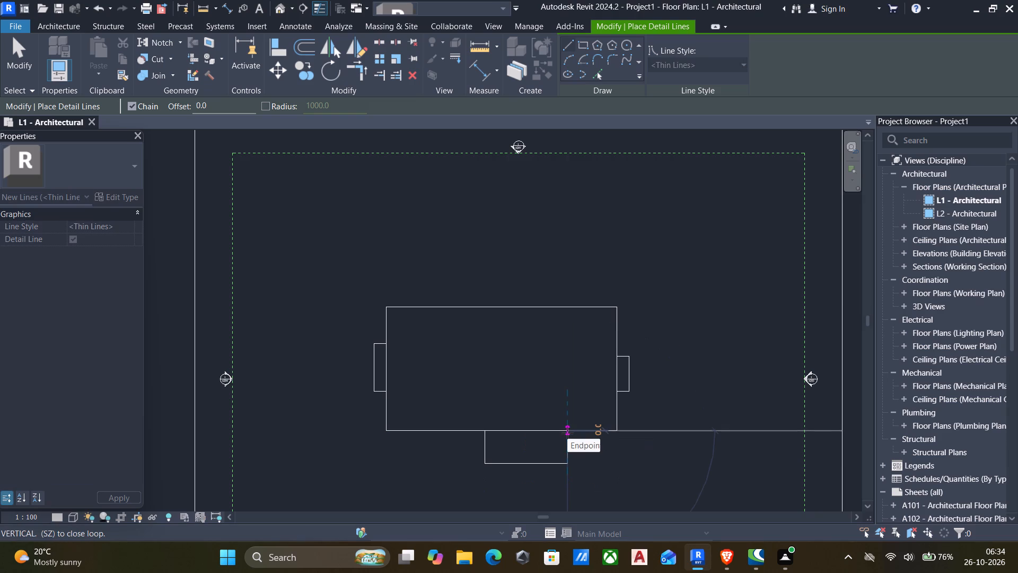
key("Escape")
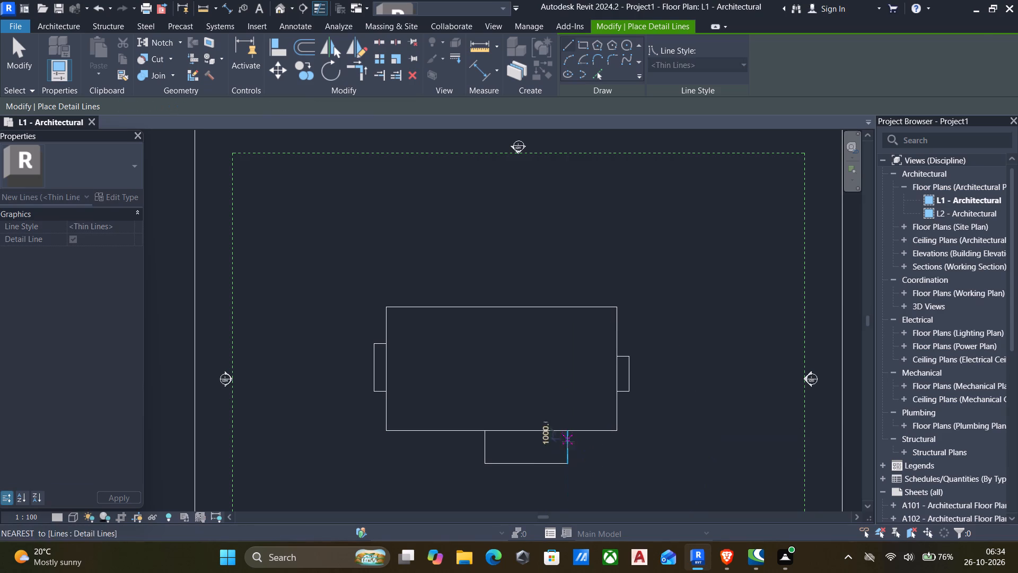
key("Escape")
Dimension the horizontal distance from the bottom projection's right side to the rectangle's right edge, placing it below the rectangle.
left_click(612, 422)
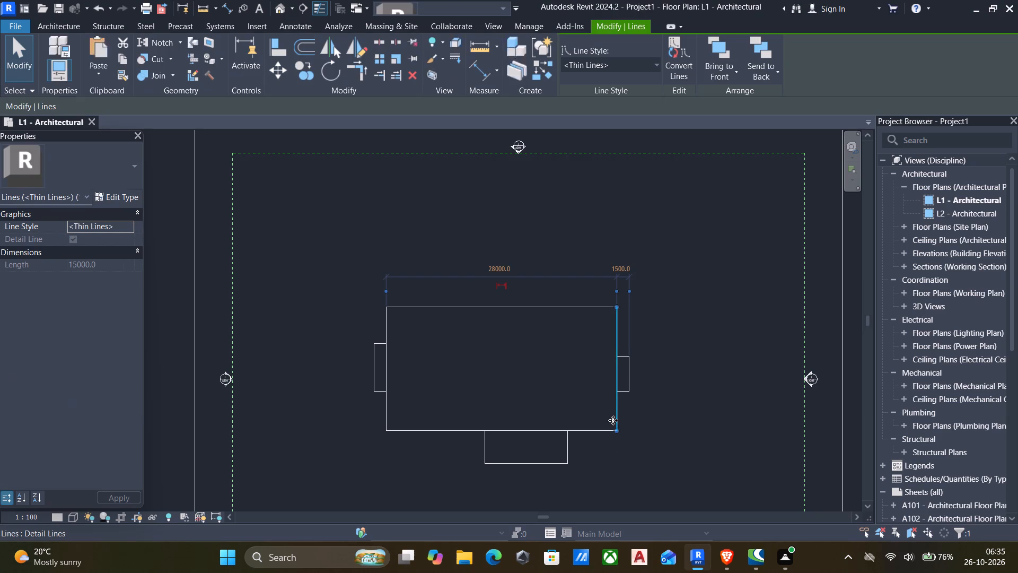
key("d")
left_click(409, 174)
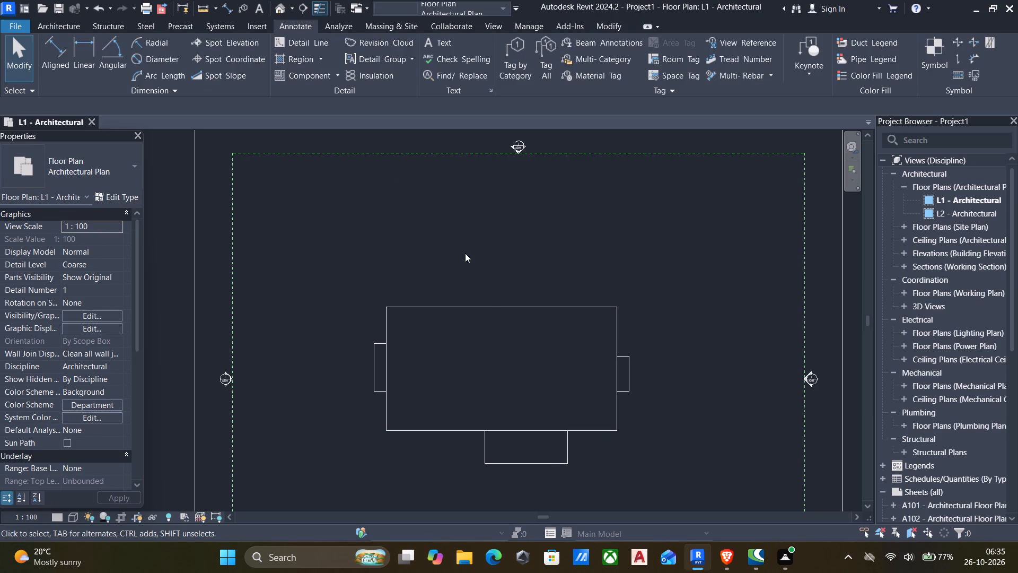
key("d")
key("i")
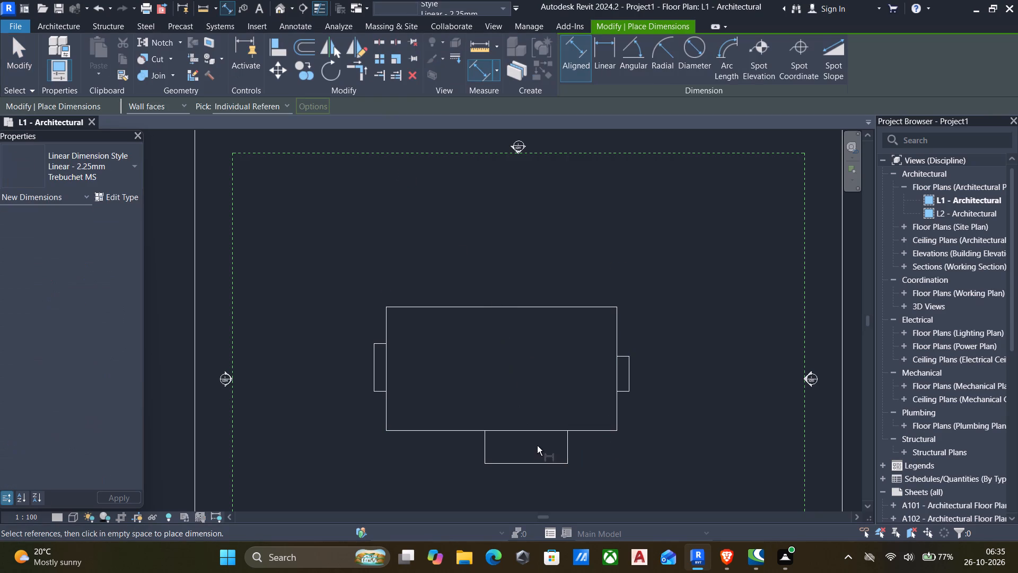
scroll(577, 446, "up", 2)
left_click(567, 447)
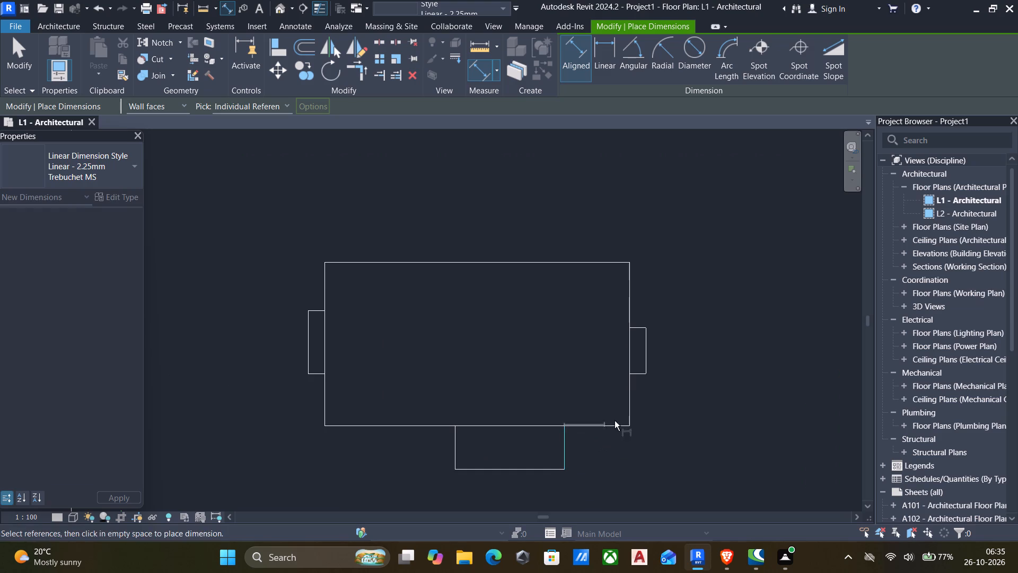
left_click(628, 414)
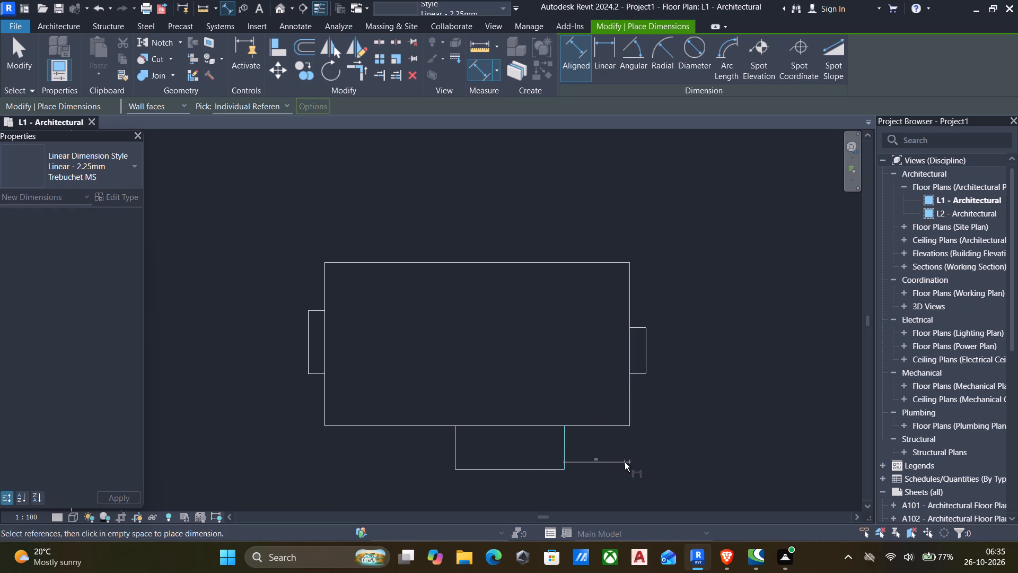
left_click(625, 462)
scroll(621, 475, "up", 16)
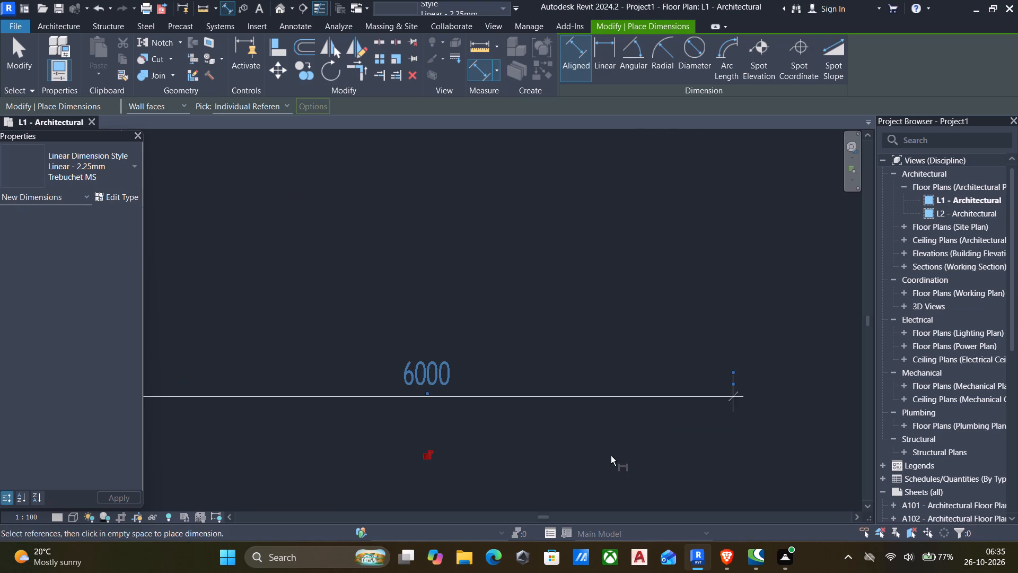
key("Escape")
scroll(596, 418, "down", 13)
key("Escape")
Move the rectangle's right edge by setting its distance from the bottom projection's right side to 11000 mm.
left_click(604, 294)
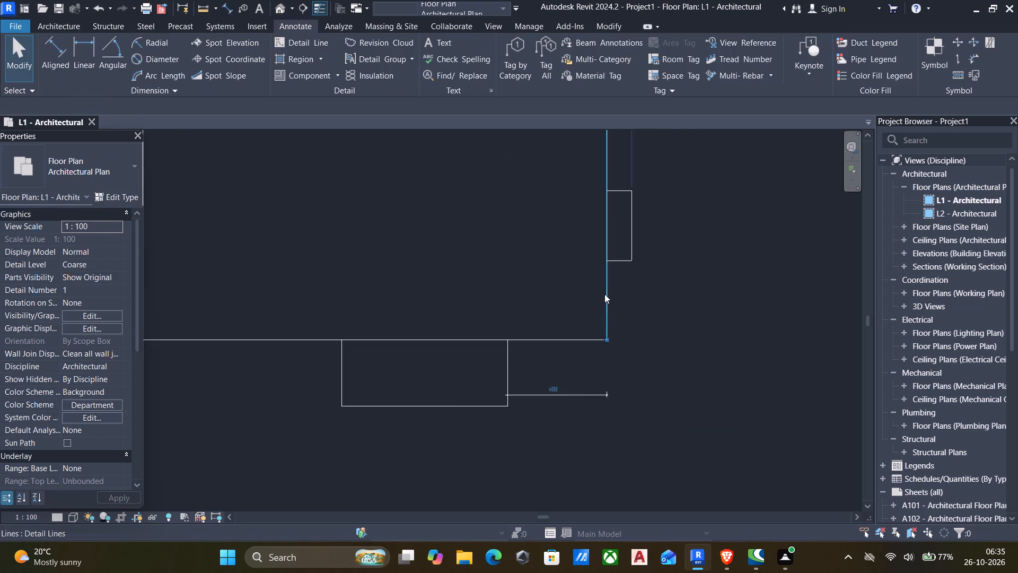
left_click(561, 389)
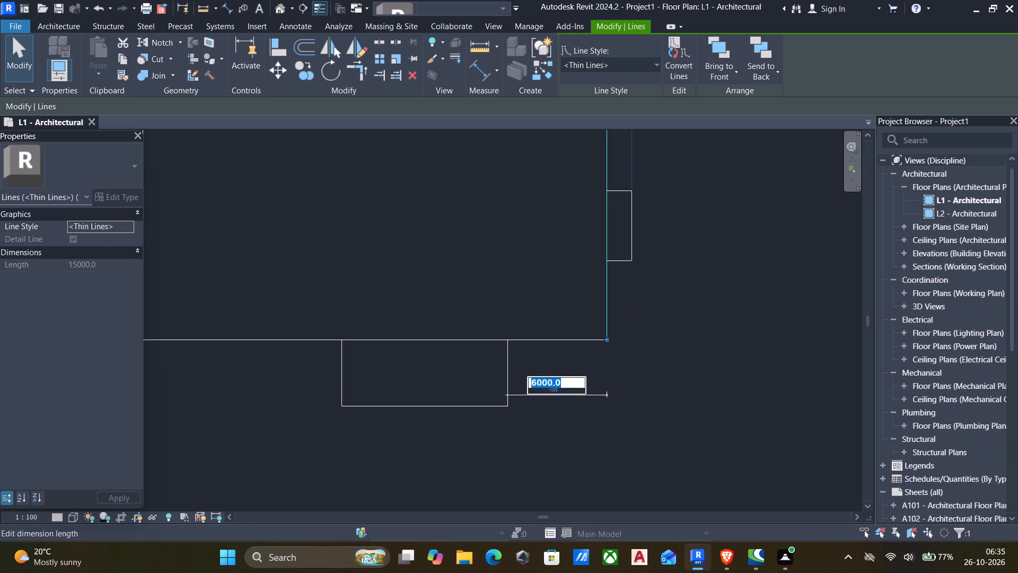
type("11000")
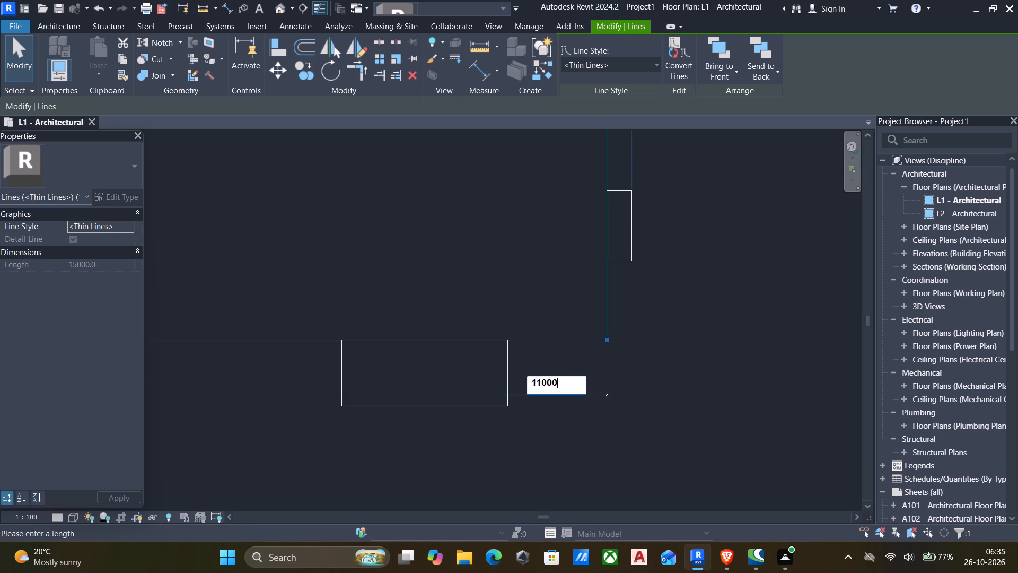
key("Return")
scroll(529, 423, "down", 4)
middle_click_drag(524, 437, 504, 438)
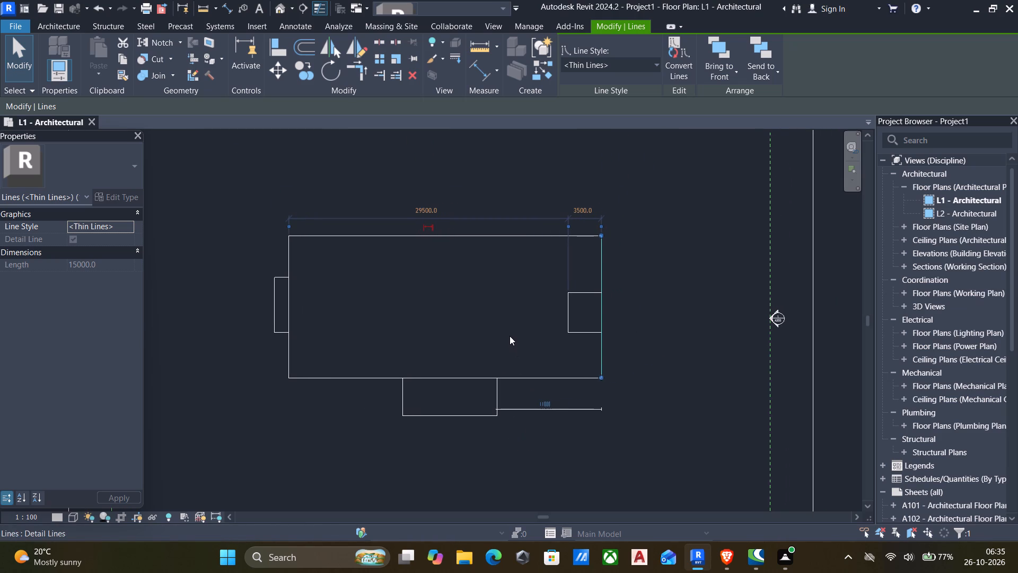
left_click(509, 335)
Select the right projection's three lines, now inside the rectangle, and nudge them five increments to the right.
left_click_drag(512, 268, 612, 354)
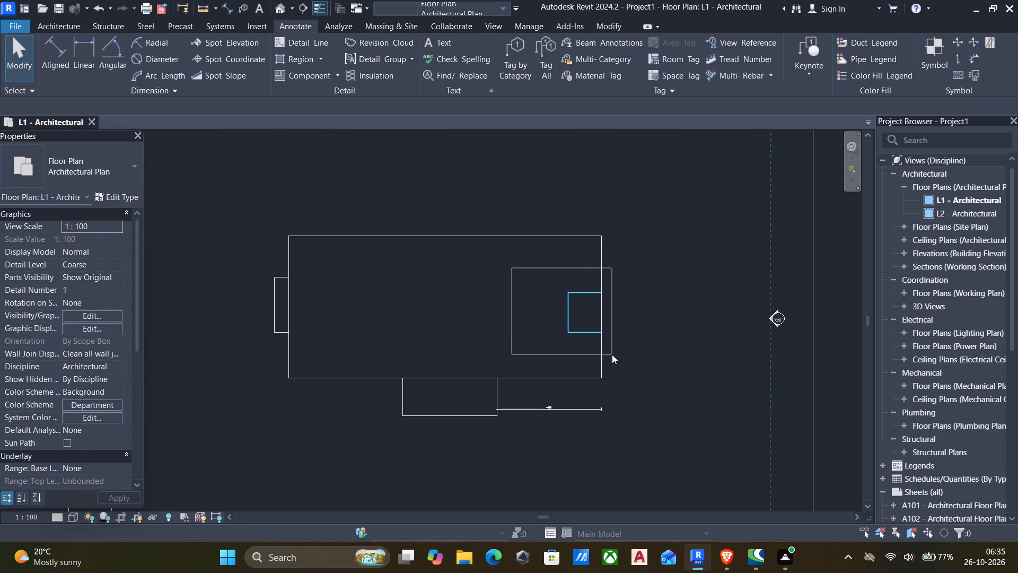
left_click_drag(612, 354, 612, 354)
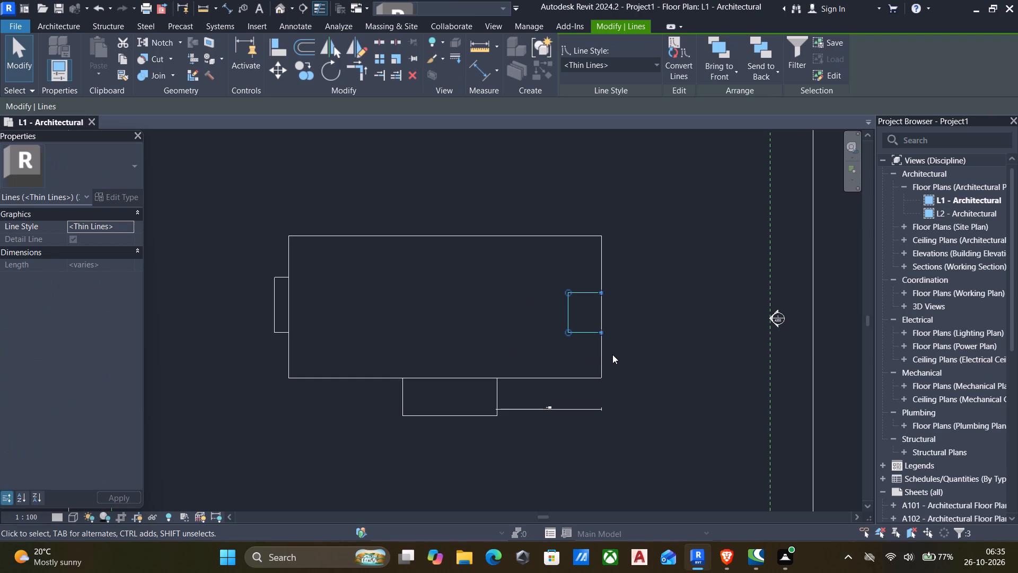
left_click(612, 354)
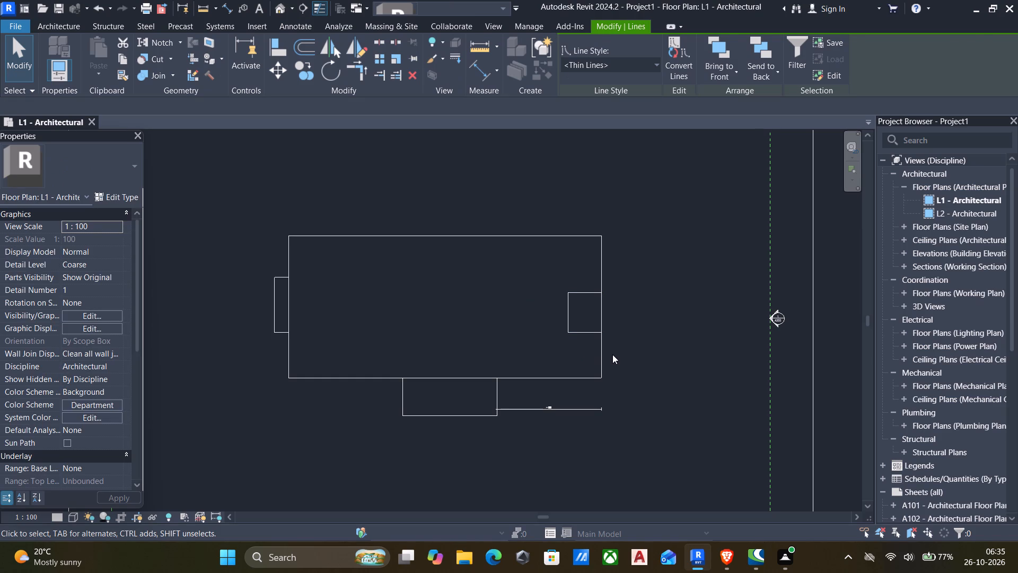
left_click_drag(556, 274, 608, 367)
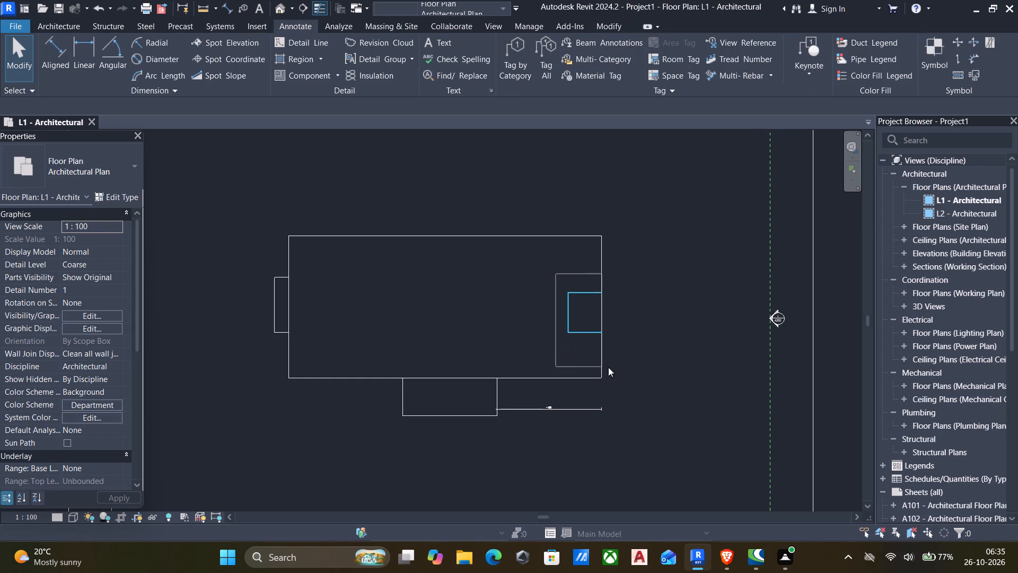
left_click_drag(608, 367, 615, 367)
key("Right")
key("Right")
key("Right")
key("Right")
key("Right")
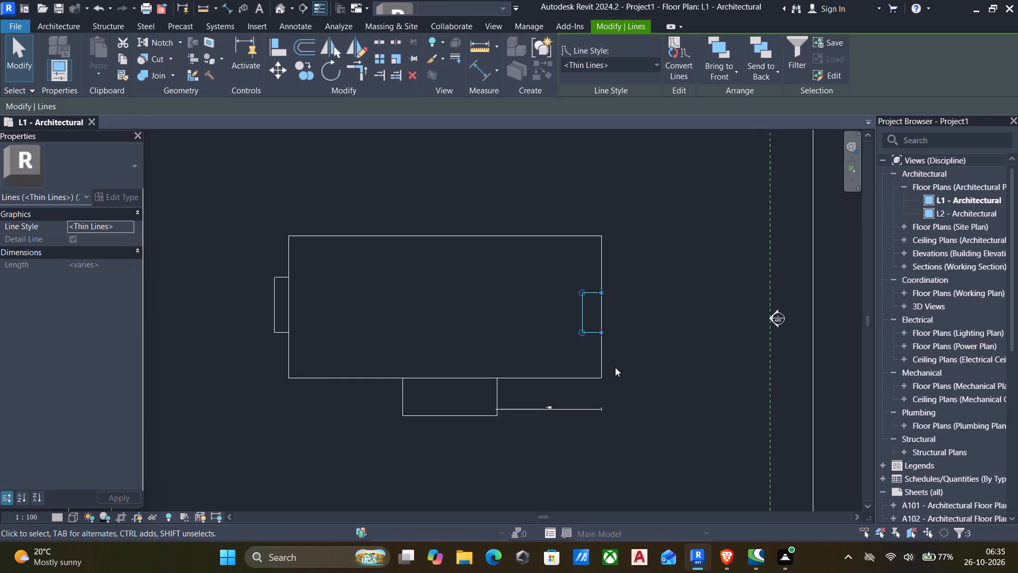
Redraw the right projection outside the rectangle in detail lines: 1500 mm right, about 4200 mm down, and back to the right edge.
middle_click_drag(645, 341, 591, 357)
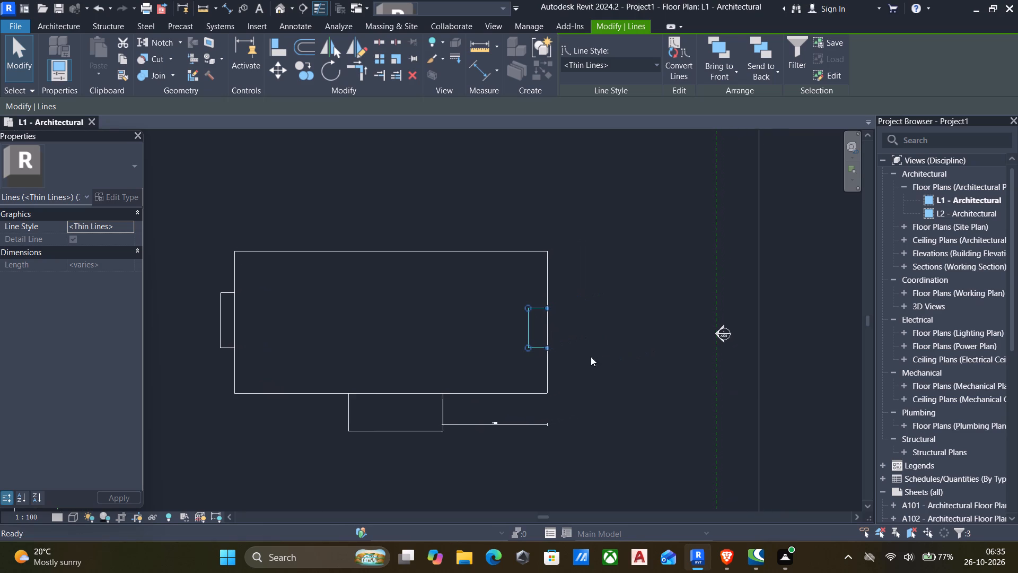
left_click(289, 30)
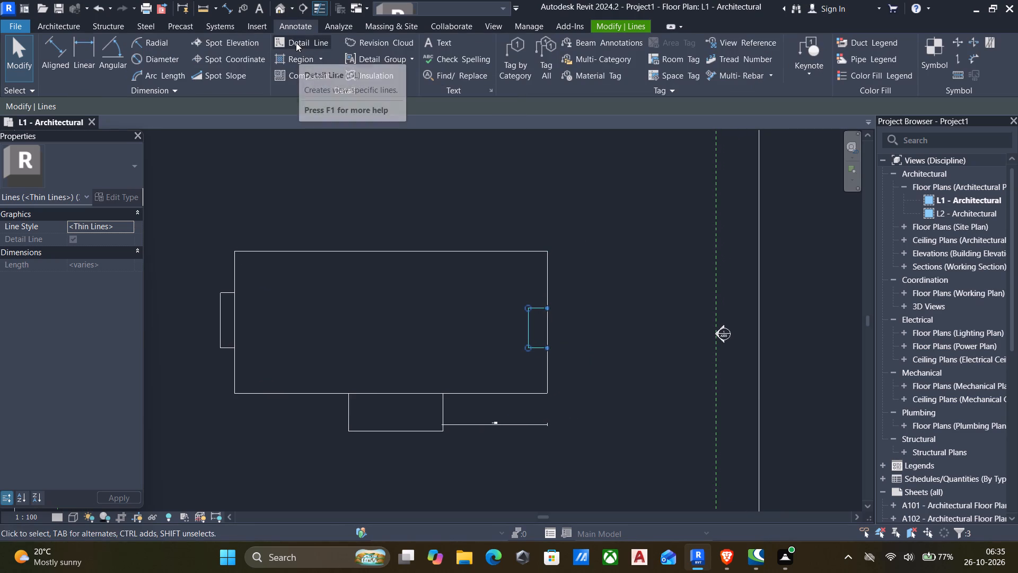
left_click(296, 42)
scroll(554, 320, "up", 6)
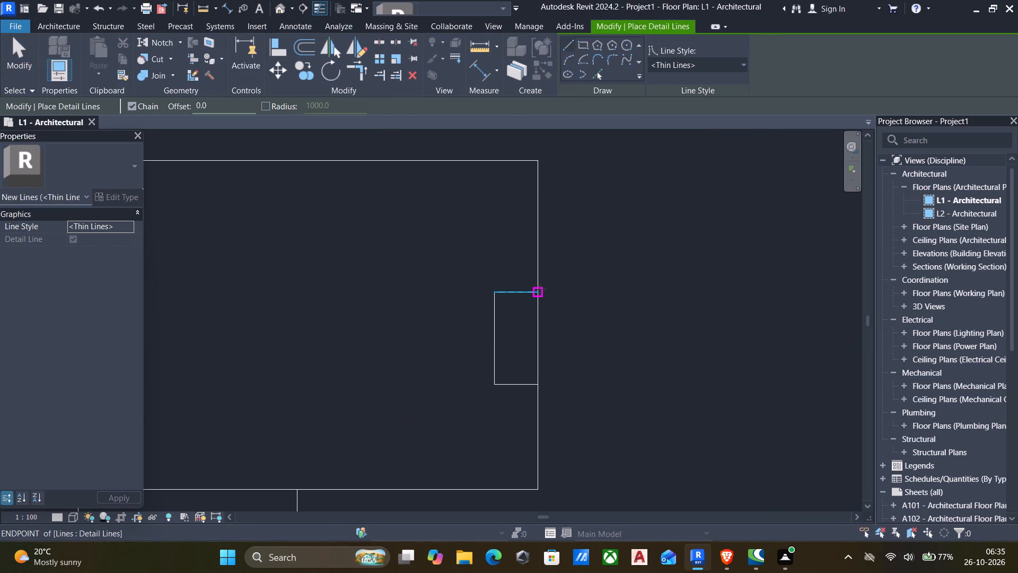
left_click(540, 289)
type("1500")
key("Return")
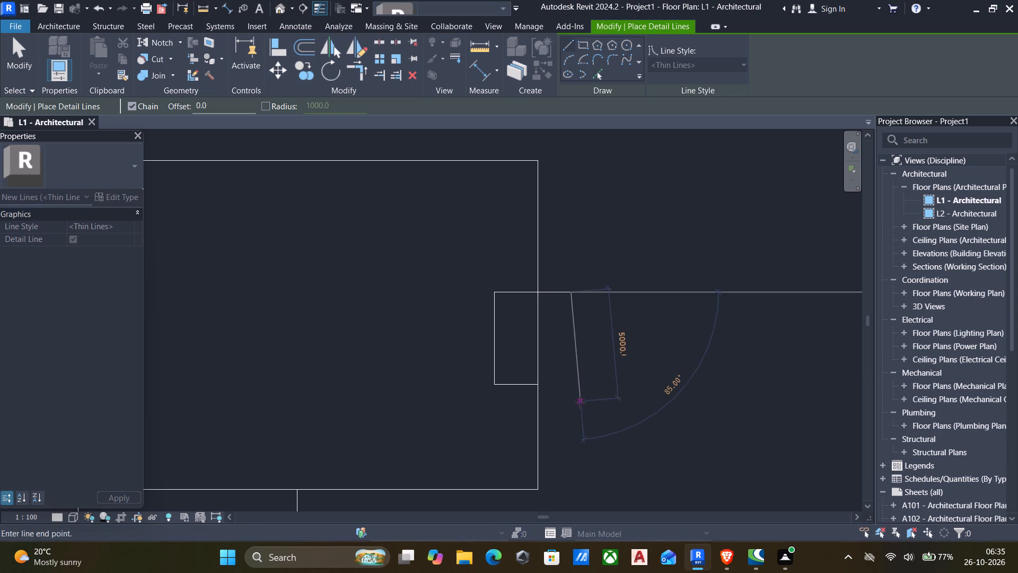
left_click(574, 389)
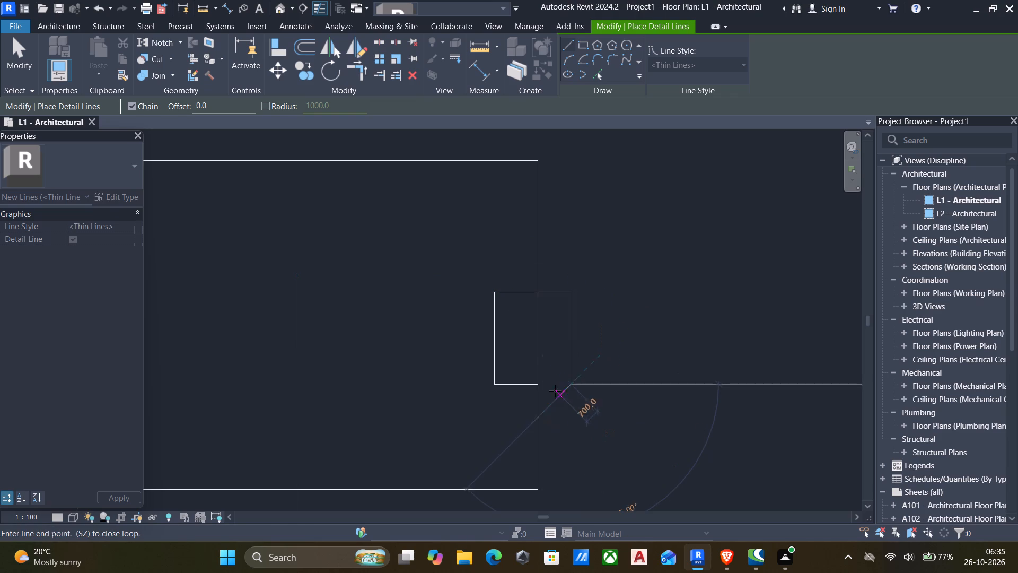
left_click(538, 386)
key("Escape")
scroll(526, 397, "down", 4)
key("Escape")
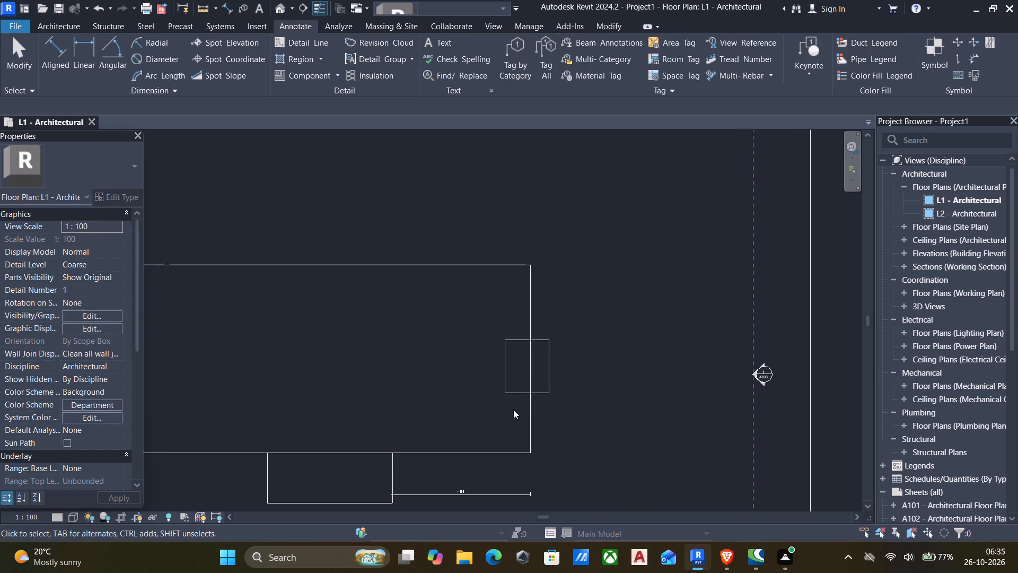
Delete the three old right-projection lines inside the rectangle.
left_click_drag(506, 423, 421, 307)
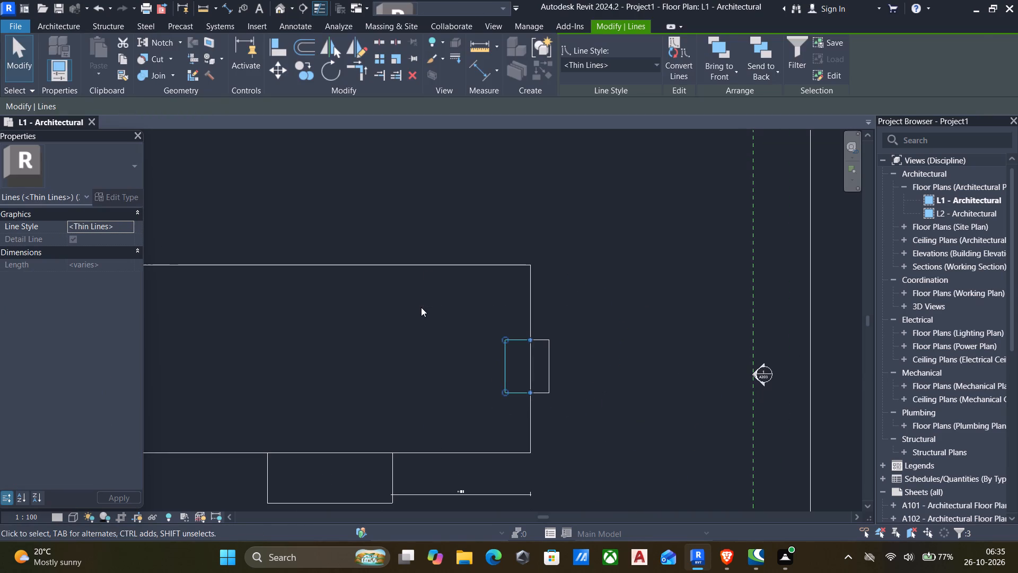
key("Delete")
Delete the horizontal dimension below the rectangle, beside the bottom projection.
scroll(421, 307, "down", 5)
middle_click_drag(428, 329, 427, 315)
scroll(413, 431, "up", 4)
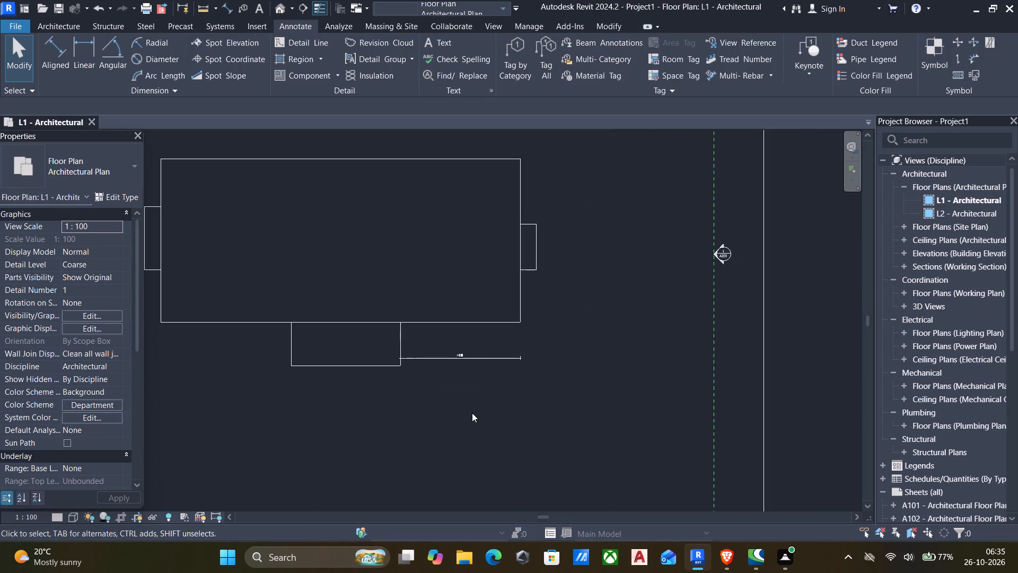
left_click_drag(473, 412, 446, 343)
key("Delete")
scroll(472, 401, "down", 3)
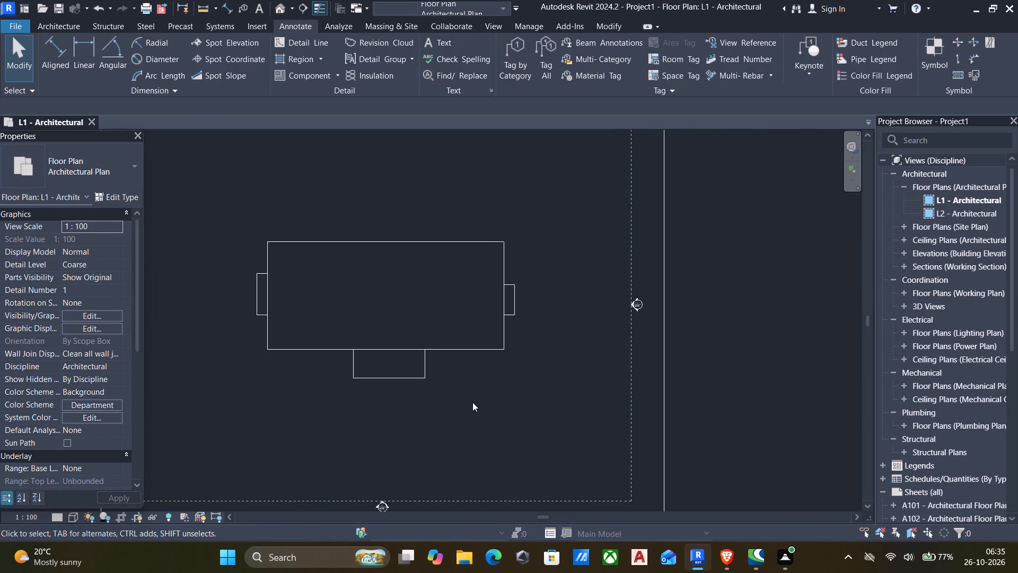
middle_click(472, 402)
Draw similar detail lines from the rectangle's lower-right corner: 4000 mm down, level with the bottom projection, and about 3100 mm left.
left_click(431, 345)
type("cs")
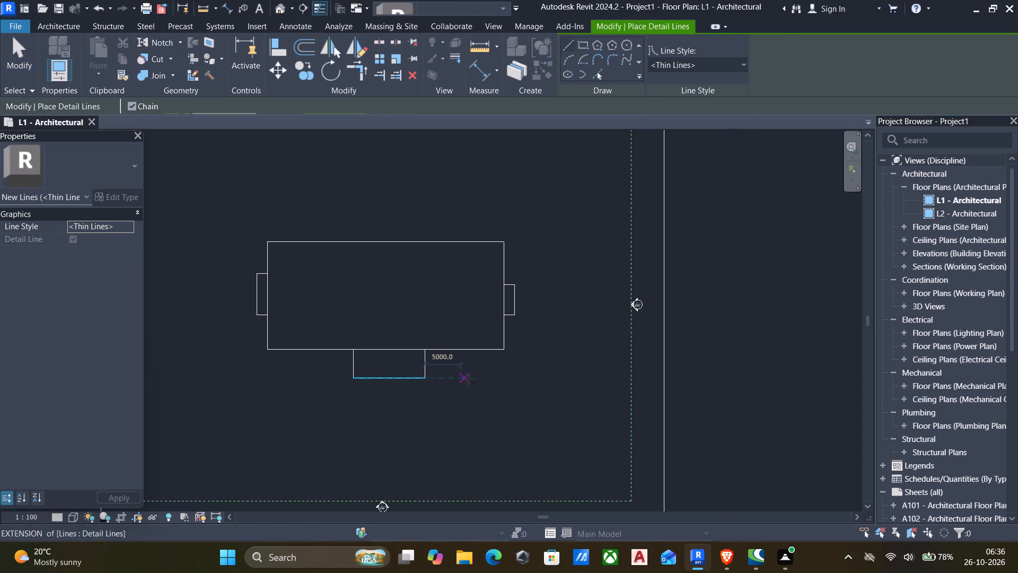
scroll(482, 364, "up", 4)
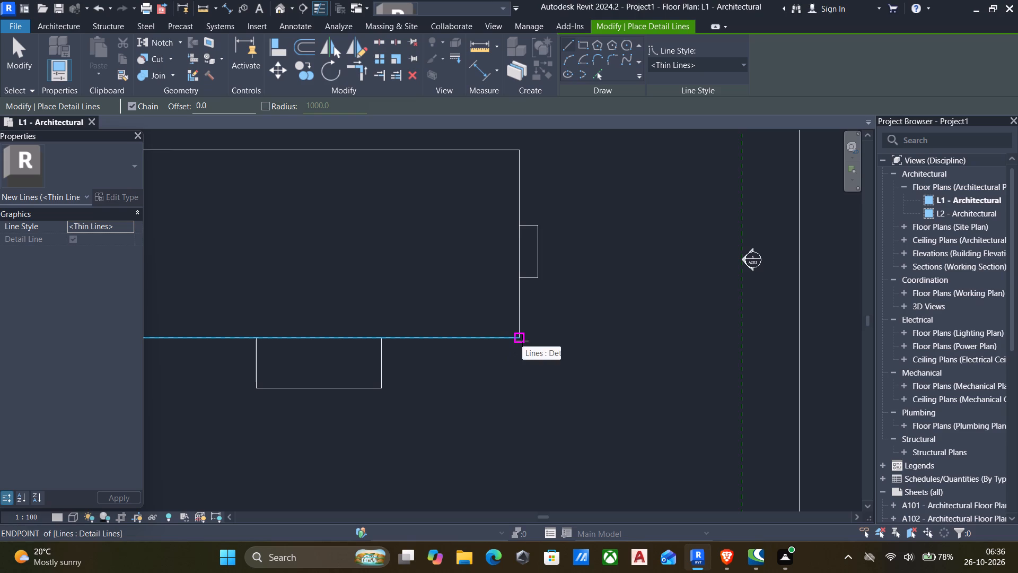
left_click(522, 341)
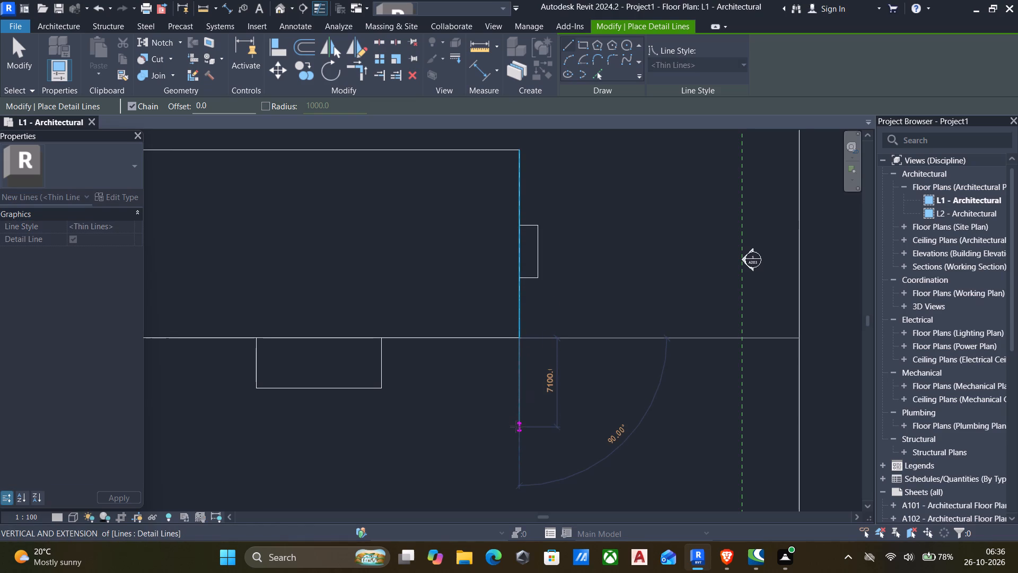
left_click(524, 386)
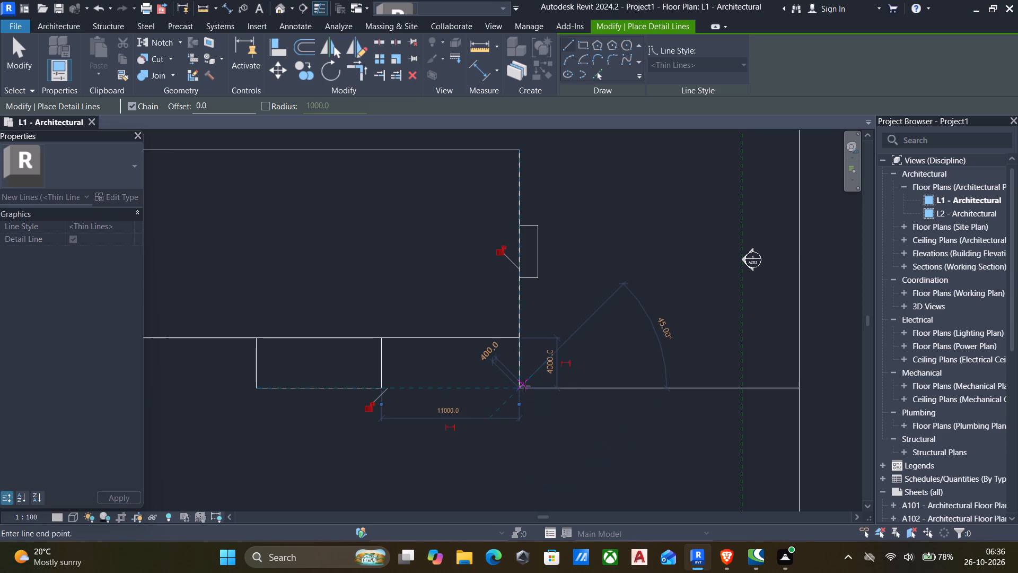
left_click(480, 390)
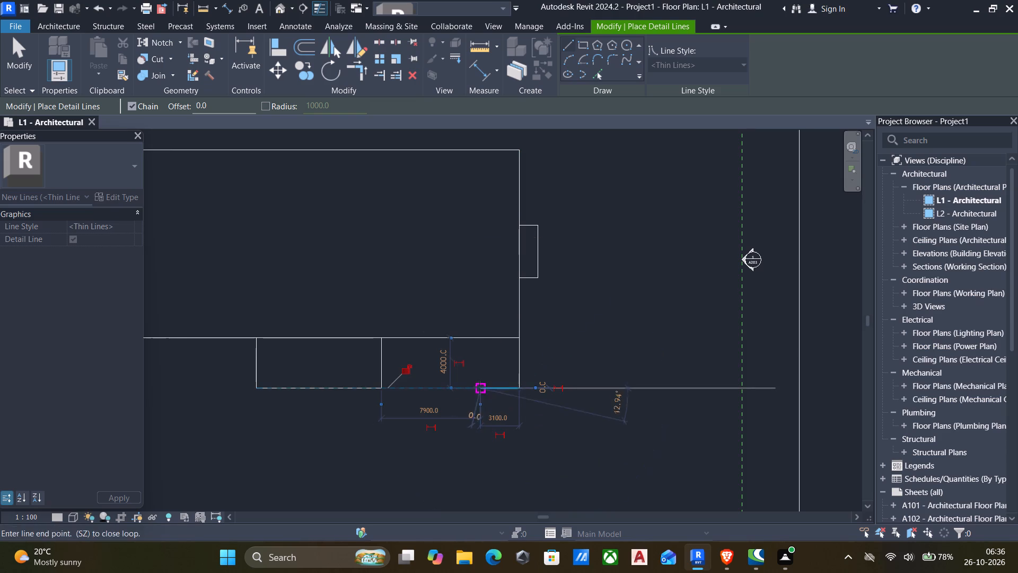
key("Escape")
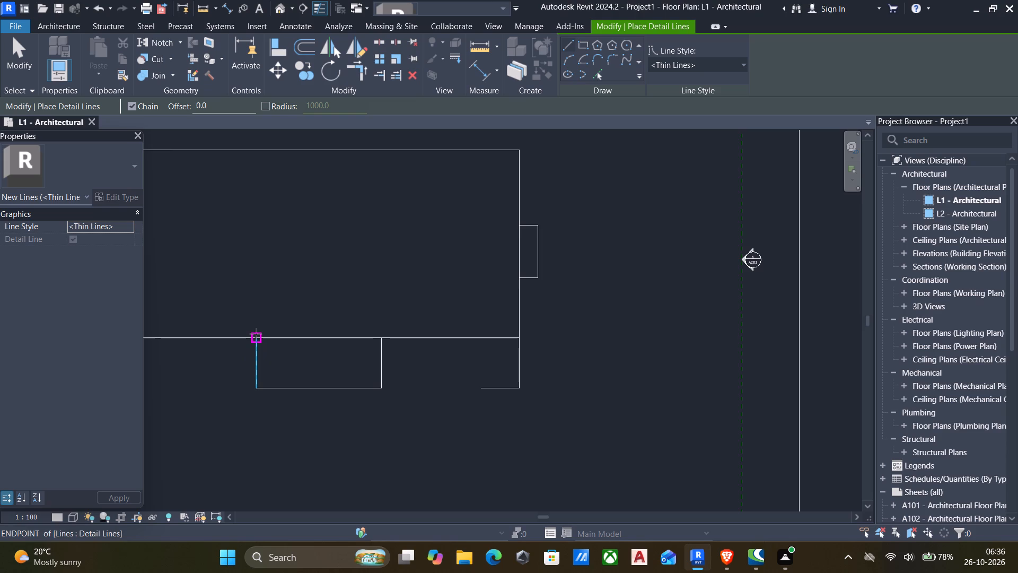
Draw an inner block above the bottom projection: about 11900 mm up from its left side, 10000 mm right, and down to the rectangle's bottom edge.
left_click(256, 335)
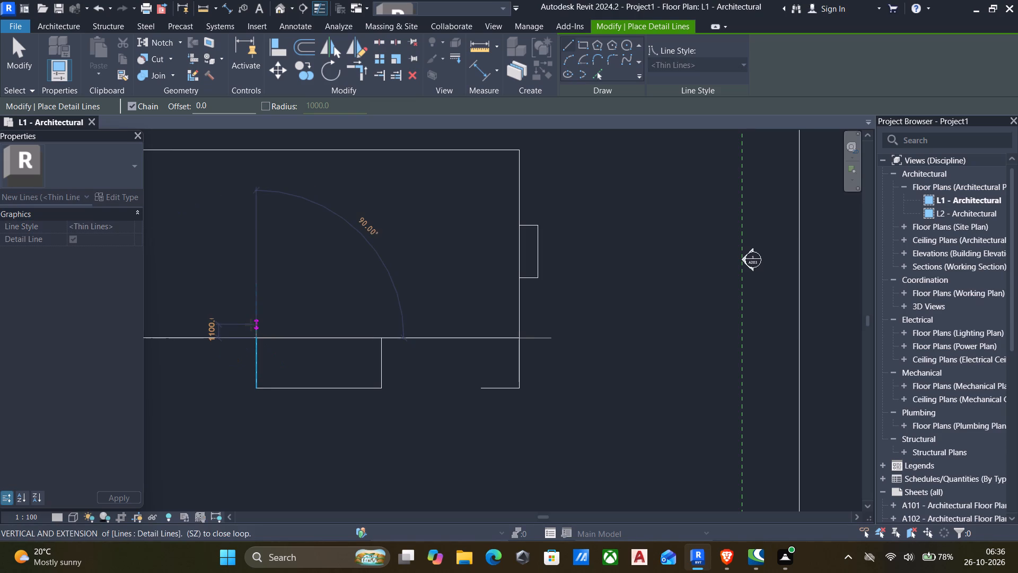
left_click(255, 188)
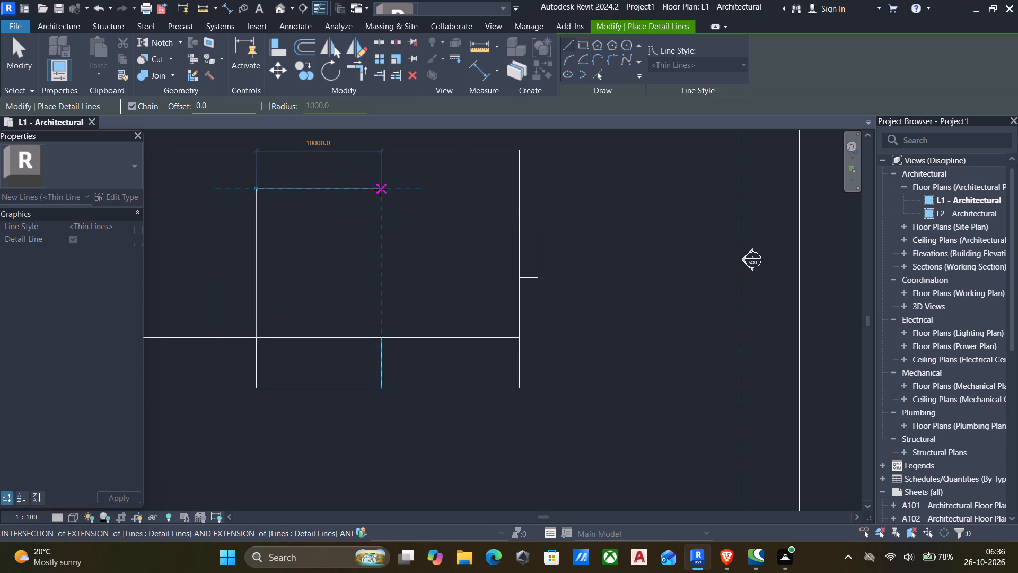
left_click(380, 189)
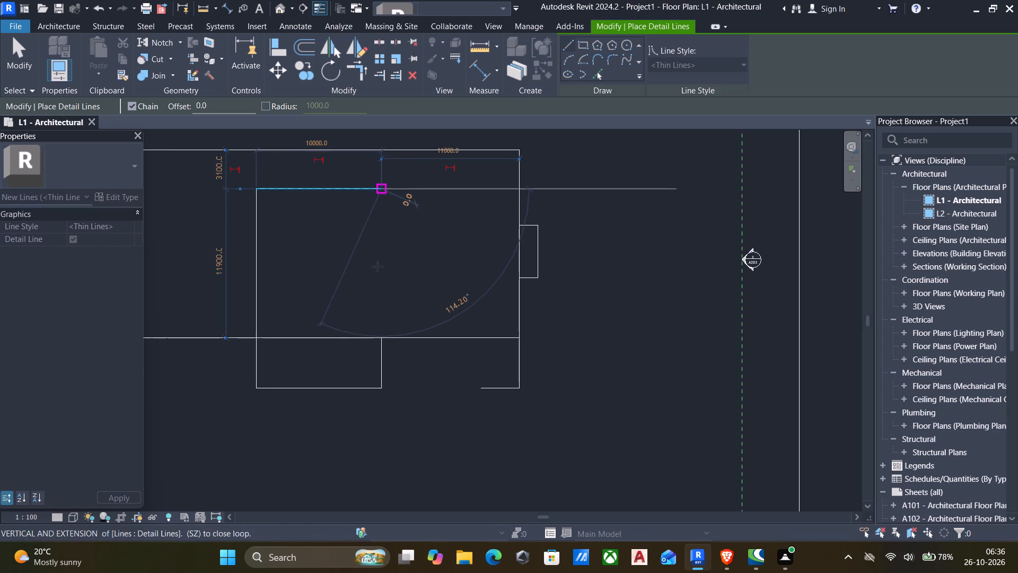
left_click(381, 337)
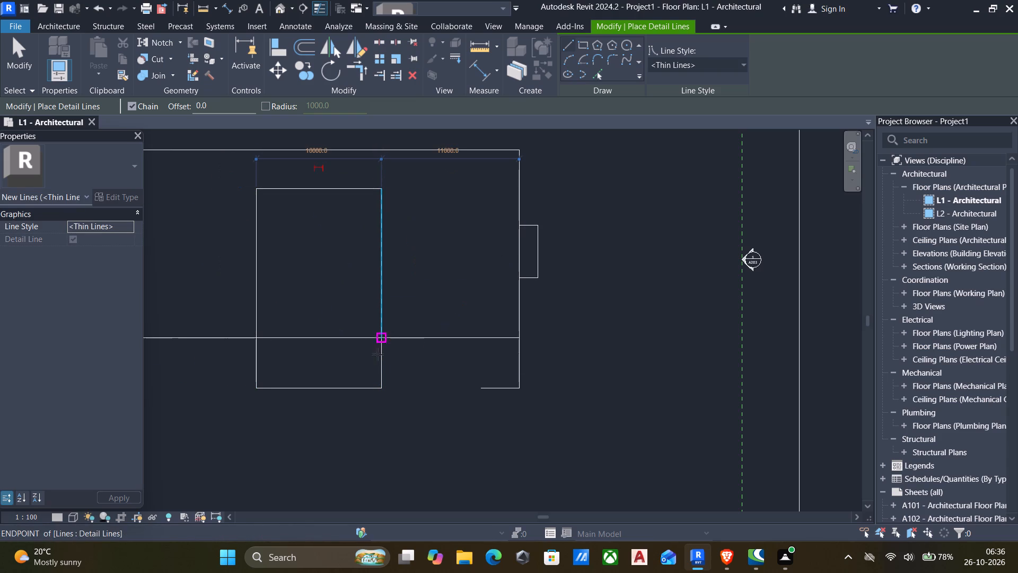
key("Escape")
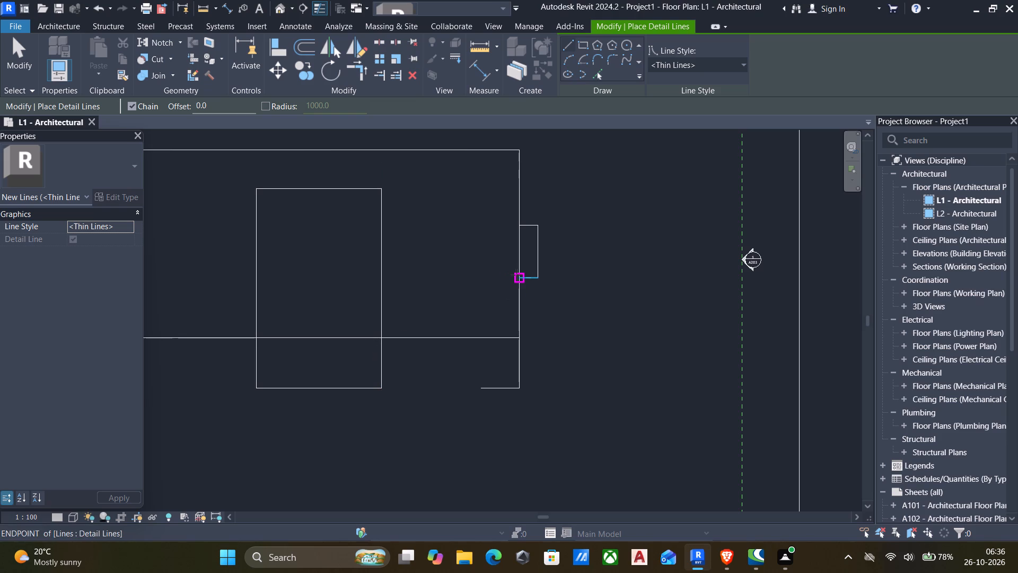
Draw two 11000 mm horizontal detail lines from the right projection's lower and upper corners to the inner block's right side.
left_click(516, 275)
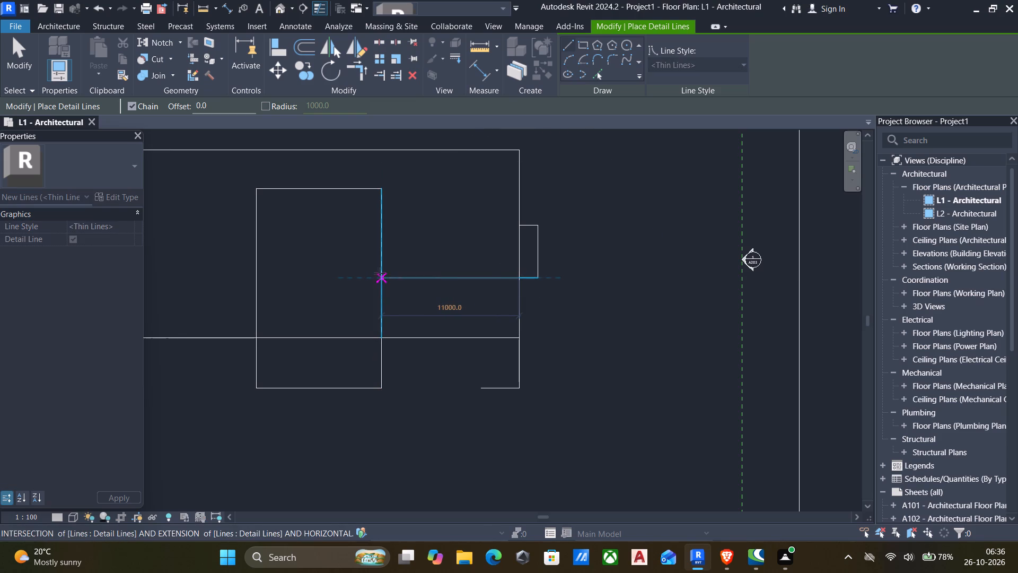
left_click(382, 274)
key("Escape")
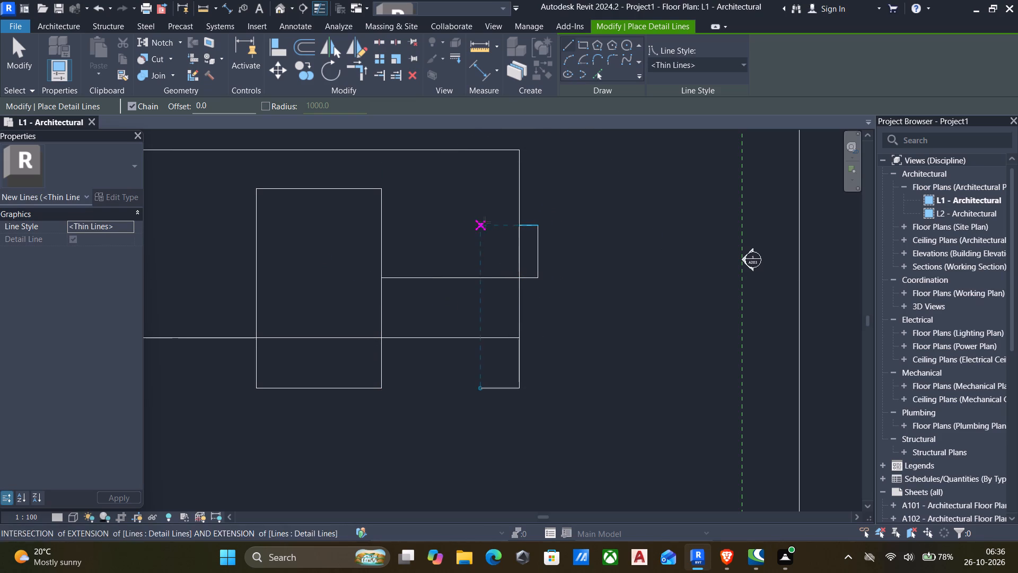
left_click(520, 224)
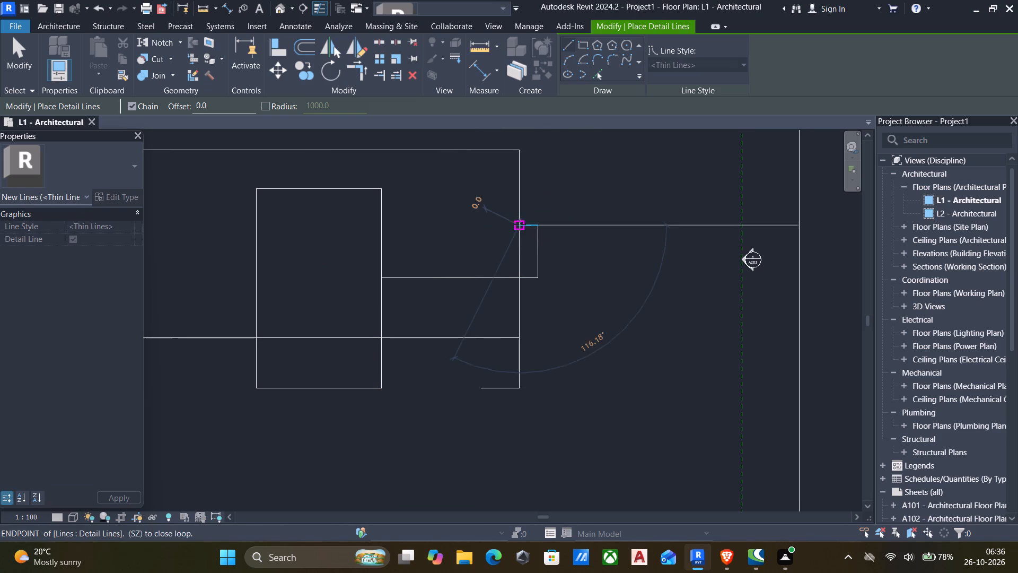
left_click(381, 223)
Draw two 12000 mm horizontal detail lines from the left projection's upper and lower corners to the inner block's left side.
scroll(376, 236, "down", 4)
middle_click_drag(376, 247, 455, 259)
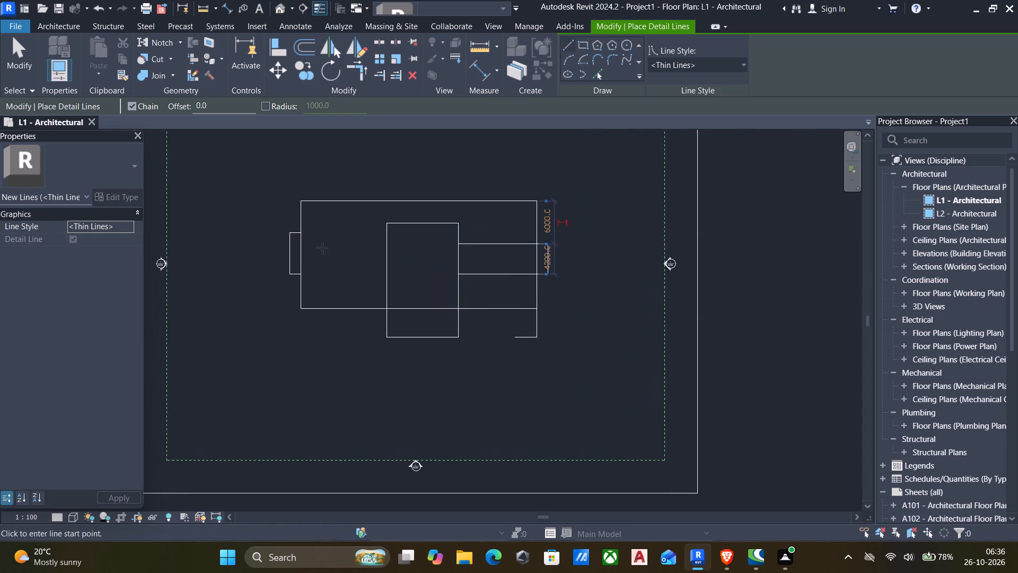
scroll(308, 236, "up", 4)
left_click(295, 228)
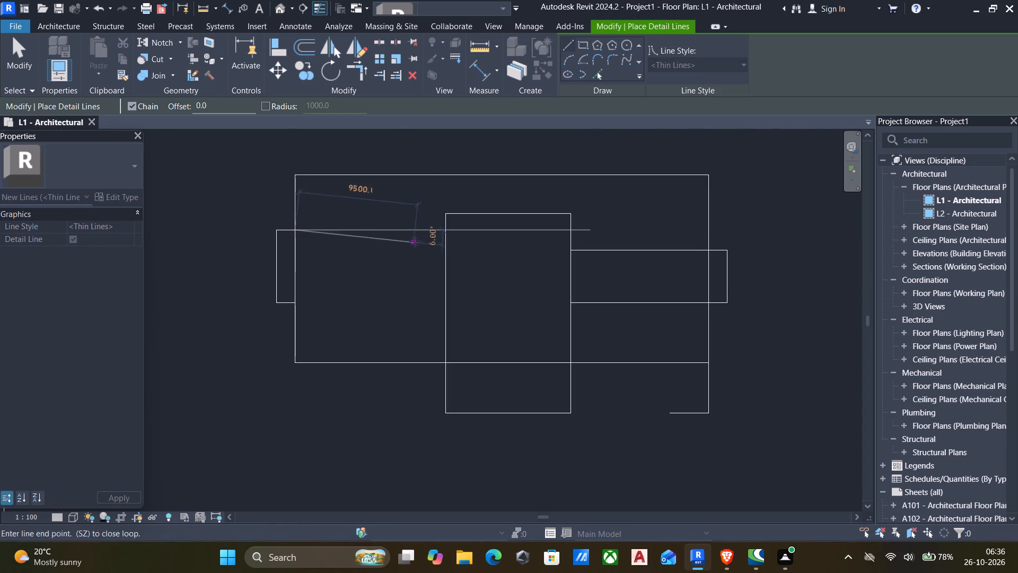
left_click(443, 225)
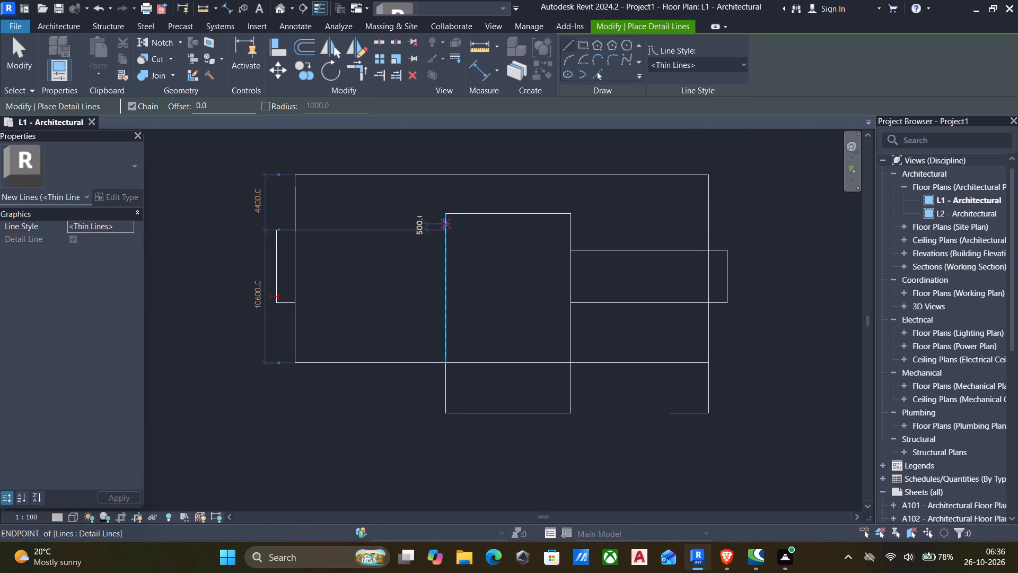
key("Escape")
left_click(298, 302)
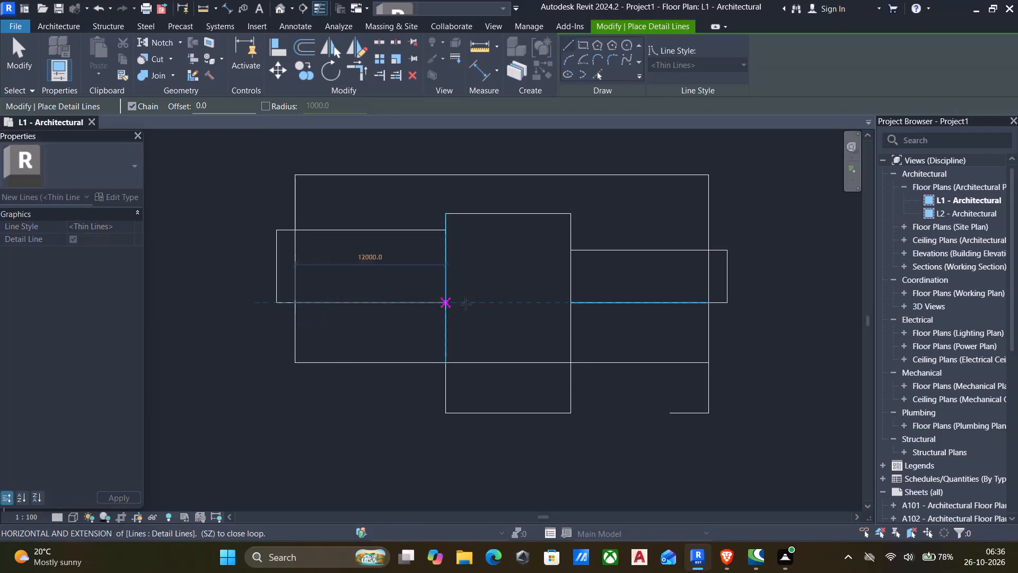
left_click(443, 301)
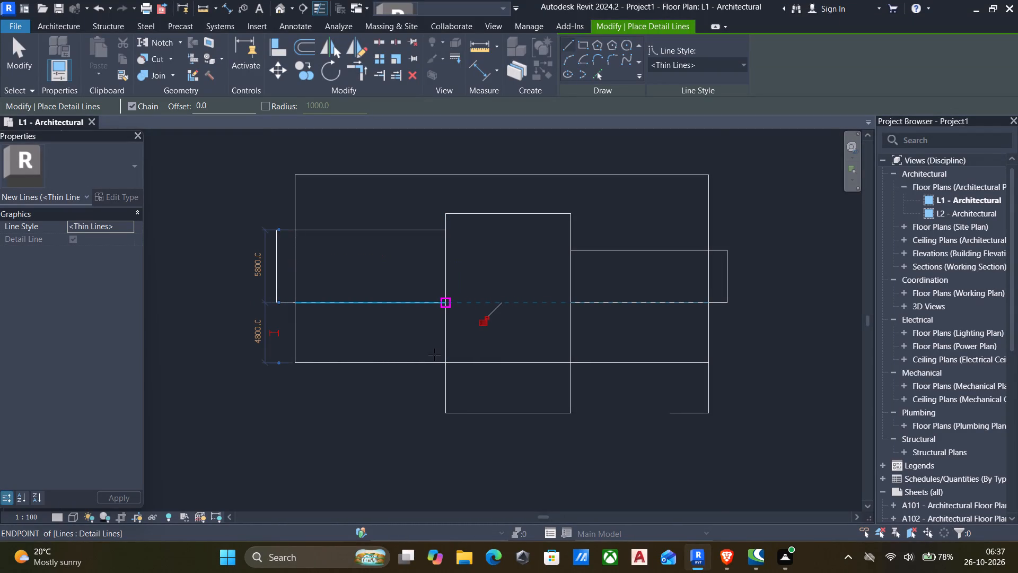
key("Escape")
Draw a horizontal detail line across the inner block, about 1000 mm above the rectangle's bottom edge.
scroll(436, 362, "down", 5)
middle_click_drag(452, 386, 433, 353)
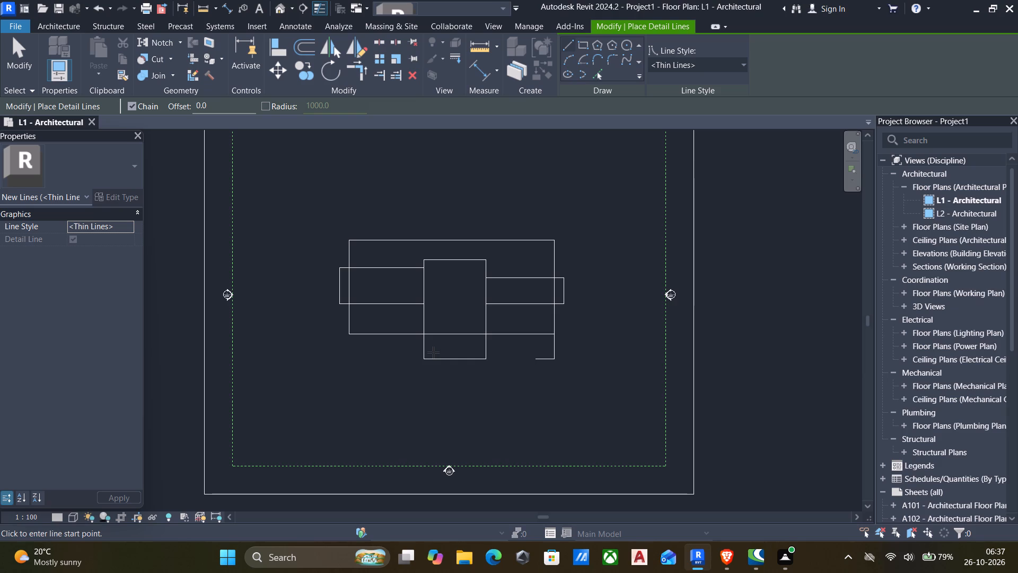
scroll(433, 351, "up", 3)
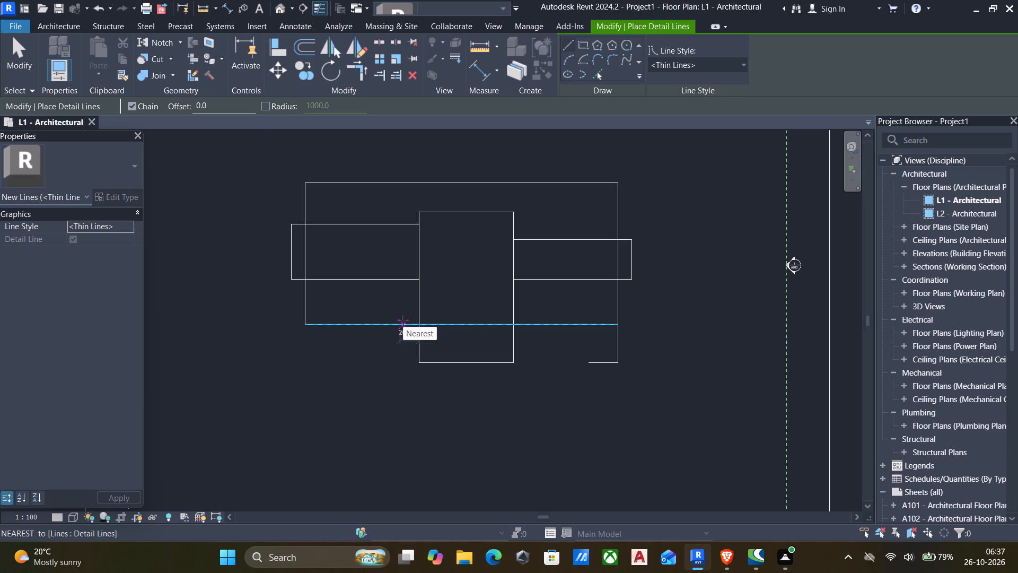
scroll(403, 321, "up", 3)
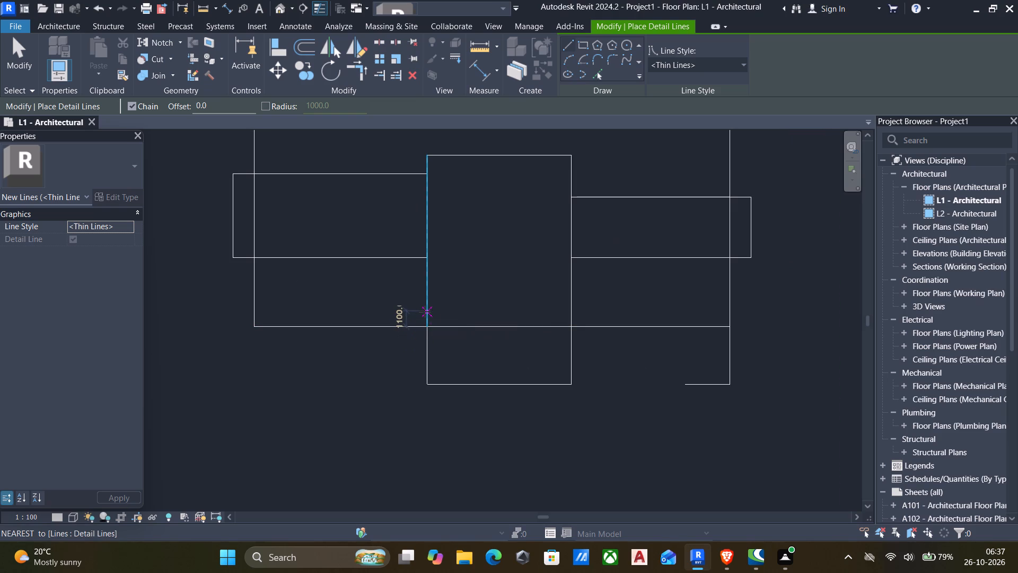
left_click(424, 312)
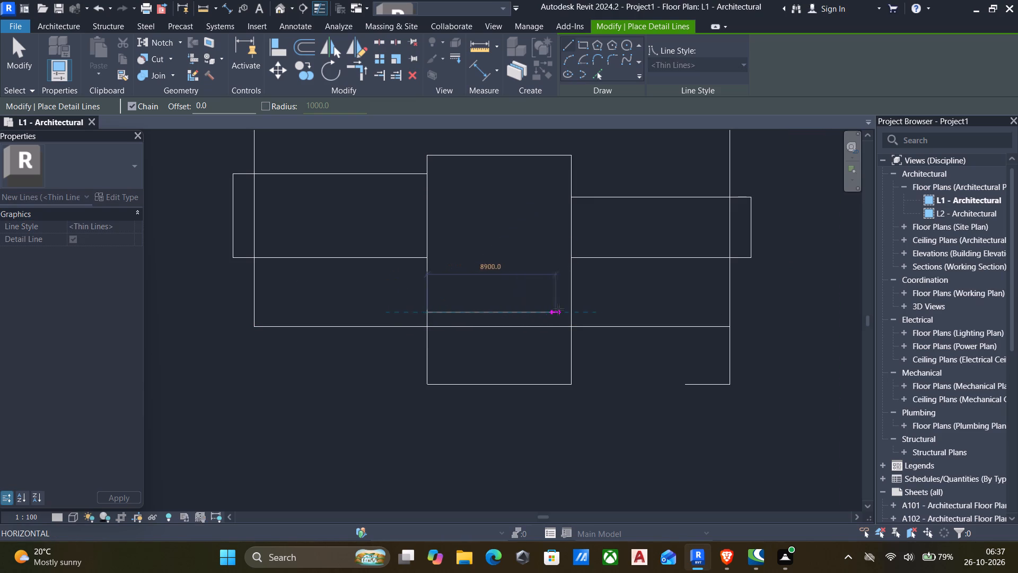
left_click(571, 307)
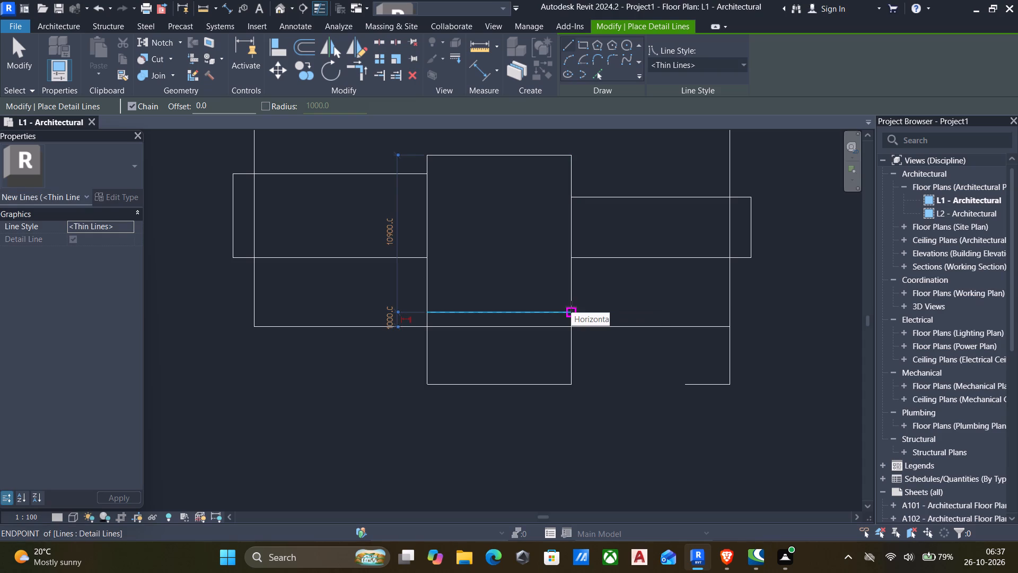
key("Escape")
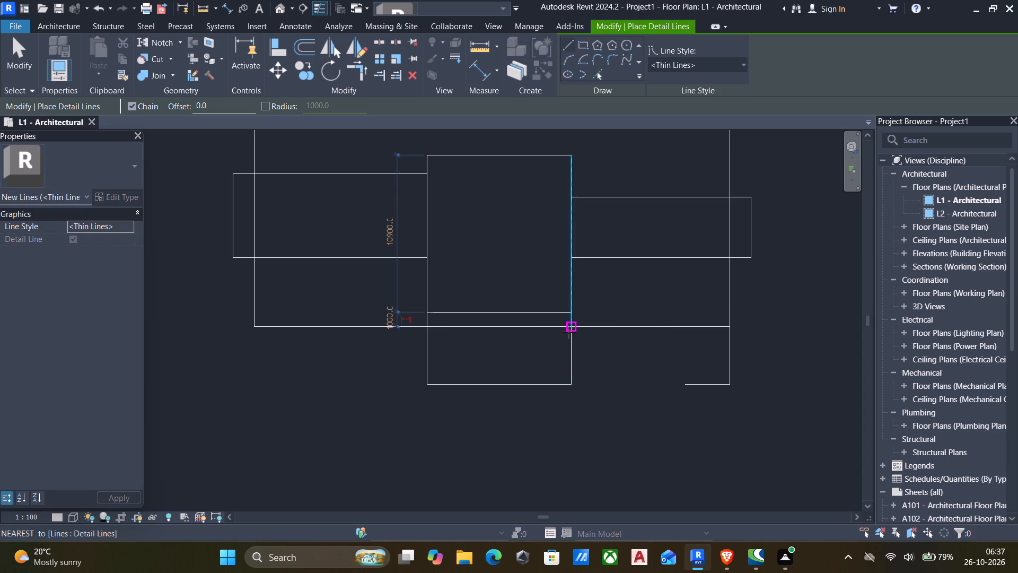
Finish placing detail lines on the L1 floor plan.
scroll(568, 338, "down", 4)
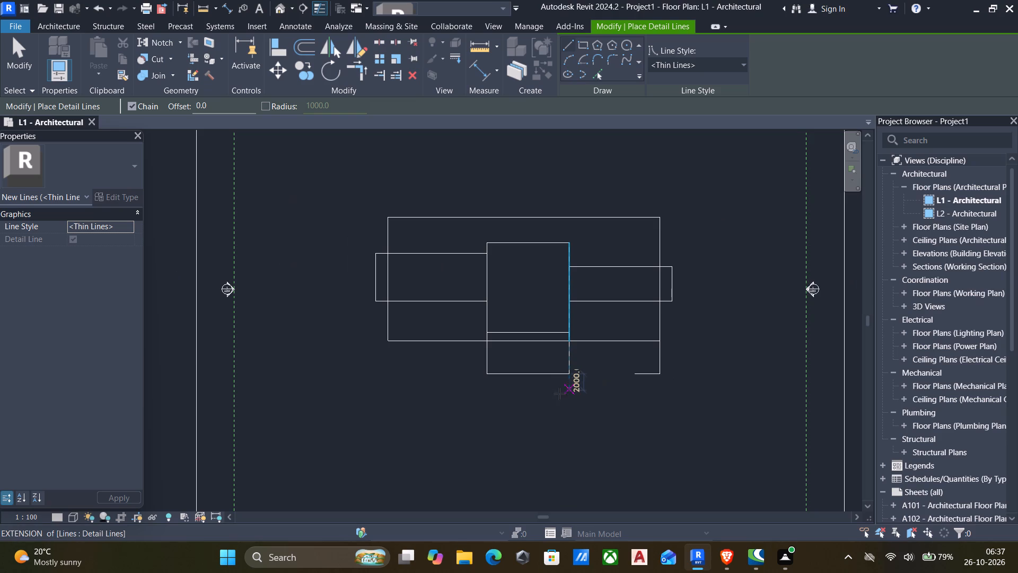
scroll(492, 401, "down", 3)
middle_click_drag(461, 425, 427, 452)
middle_click(427, 452)
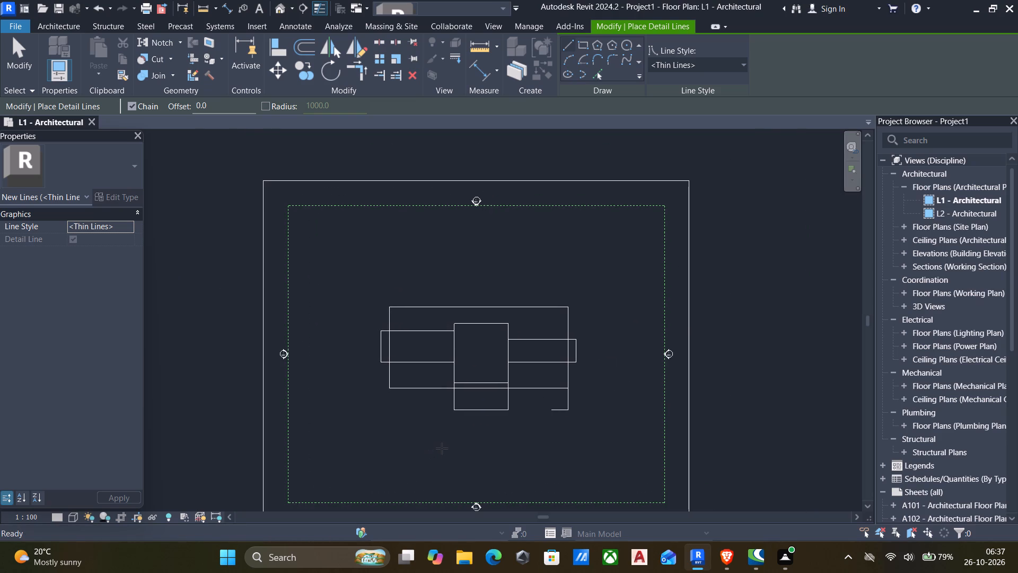
key("Escape")
middle_click_drag(426, 463, 409, 420)
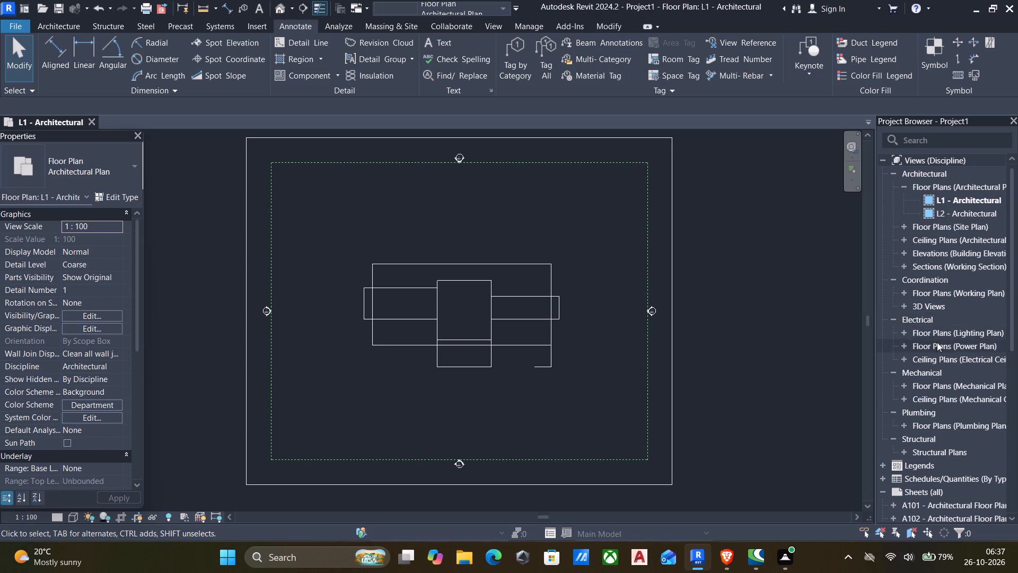
Delete all the project's sheets, from A101 - Architectural Floor Plans through S102 - Structural Plans.
scroll(936, 345, "down", 2)
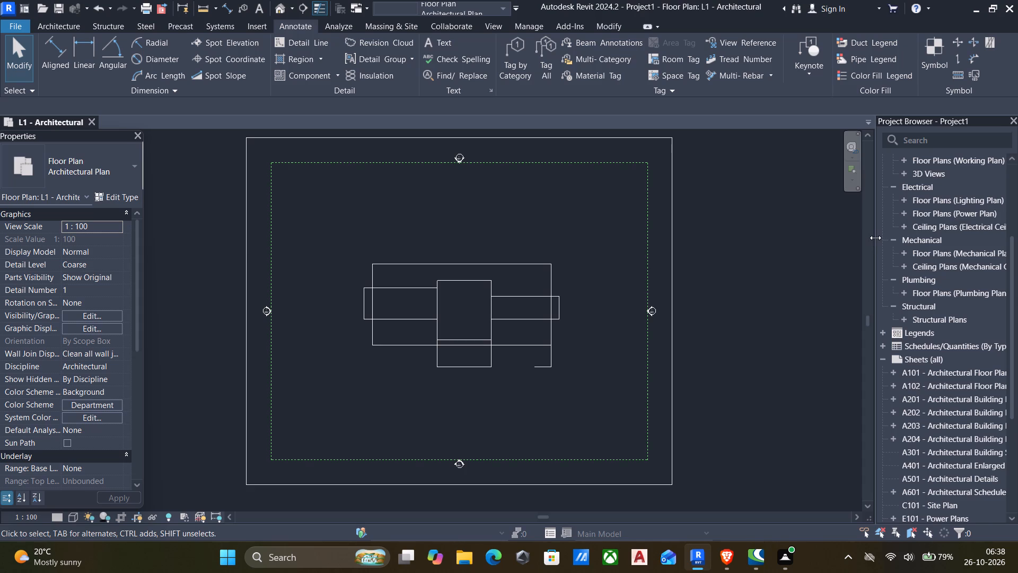
left_click_drag(875, 238, 858, 241)
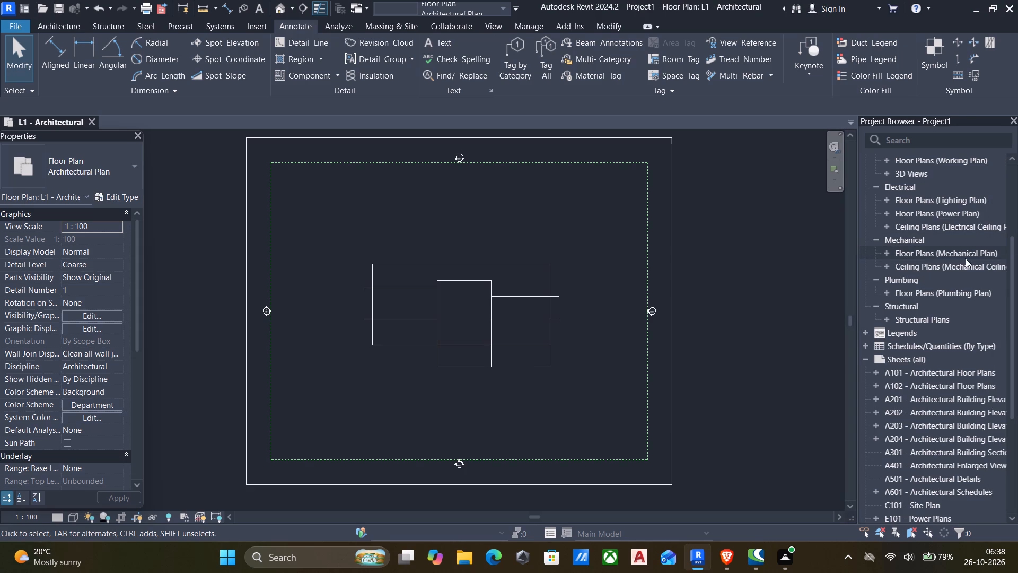
middle_click_drag(967, 259, 930, 270)
scroll(976, 271, "up", 3)
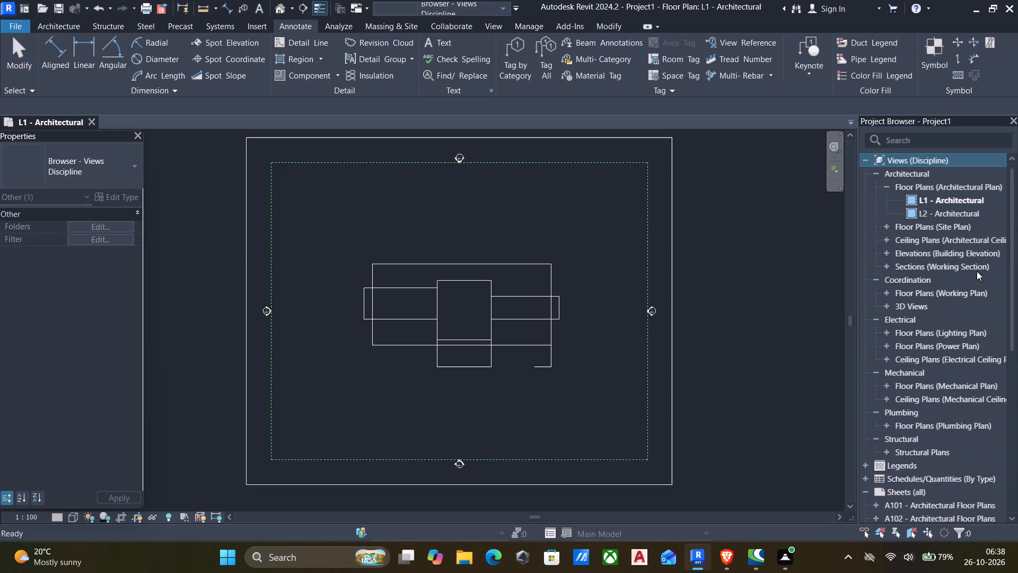
scroll(977, 271, "up", 2)
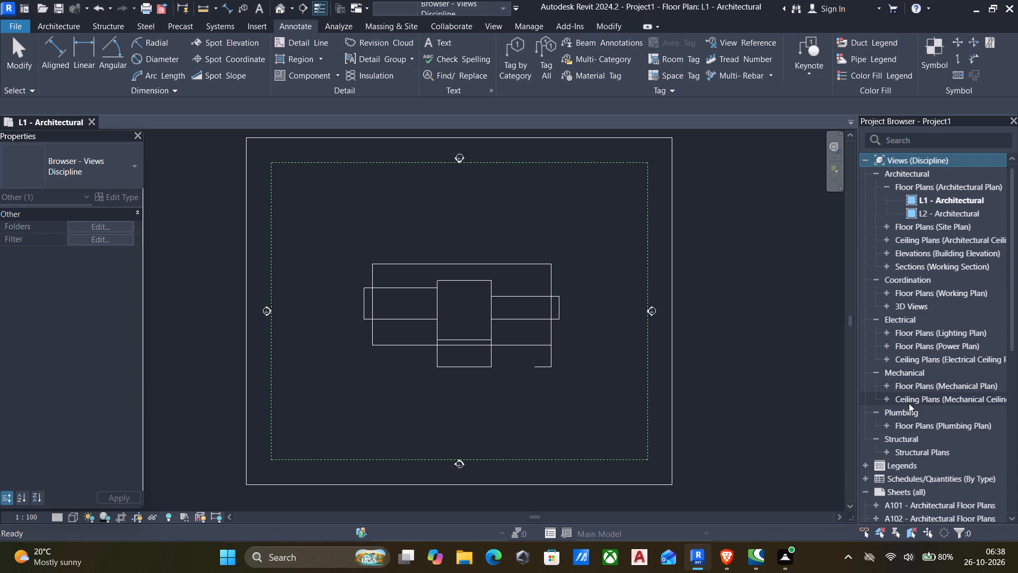
scroll(909, 403, "down", 5)
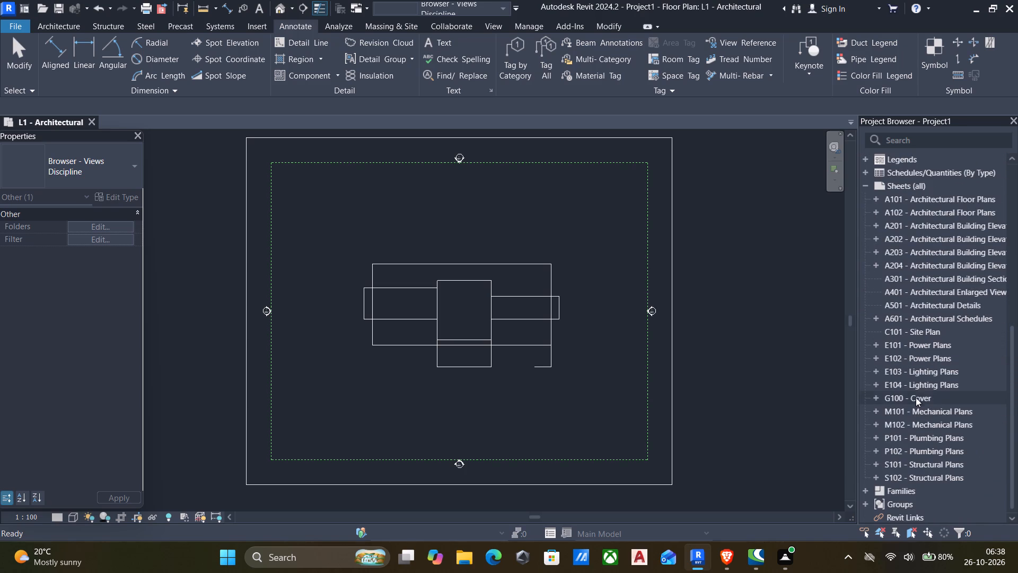
scroll(917, 394, "down", 2)
left_click(941, 201)
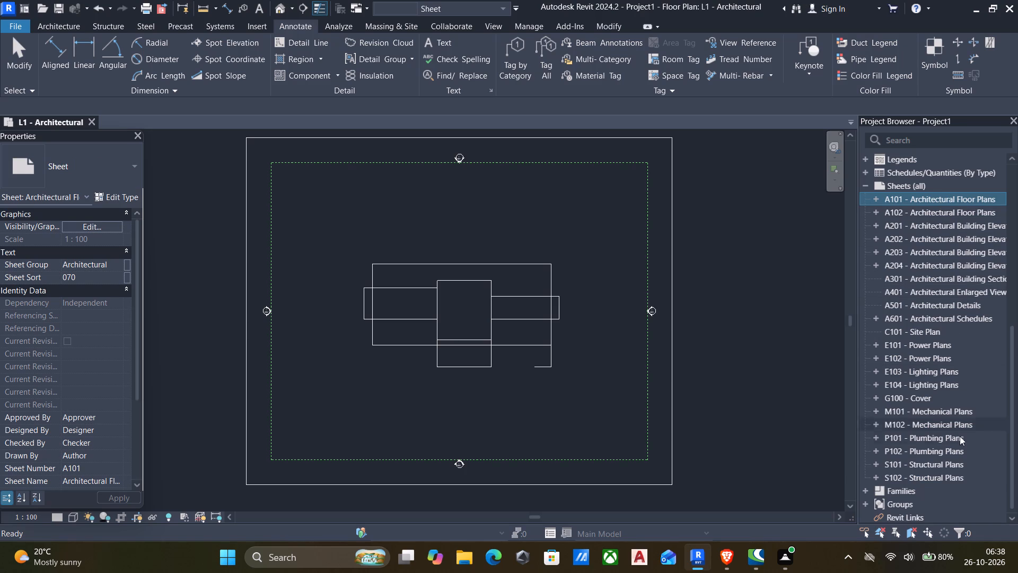
left_click(949, 482, "ctrl")
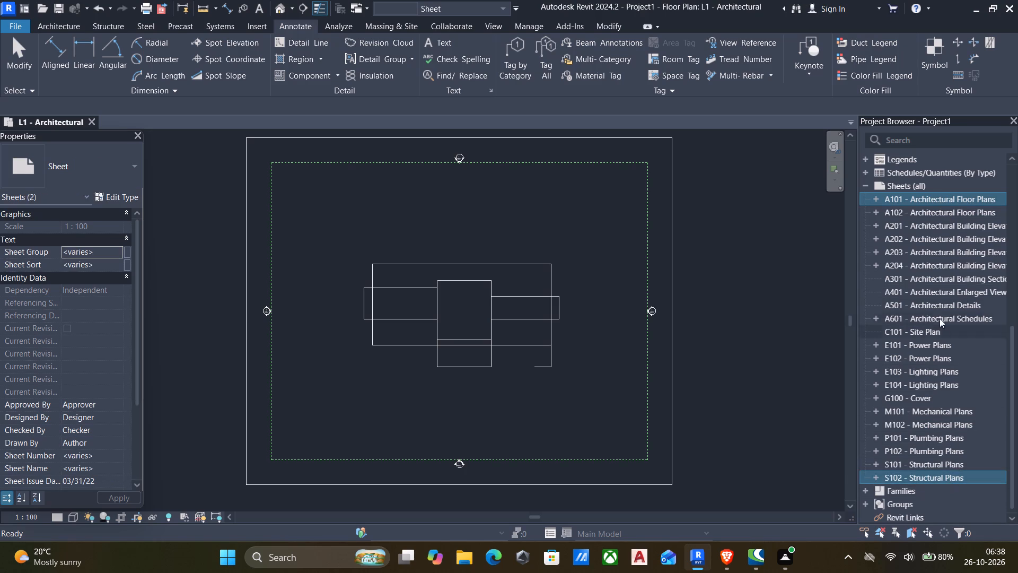
left_click(915, 203)
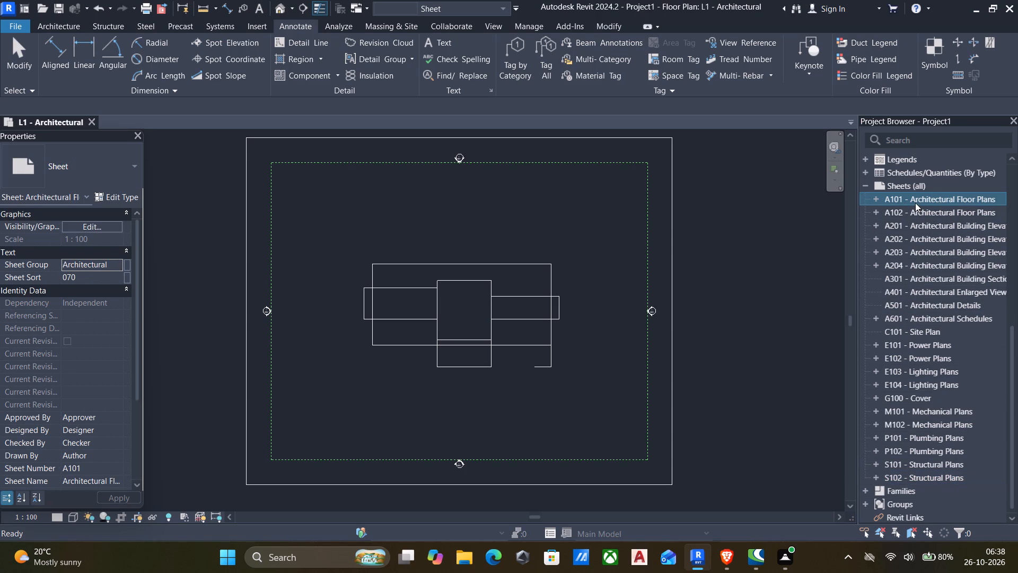
left_click(929, 475, "shift")
key("Delete")
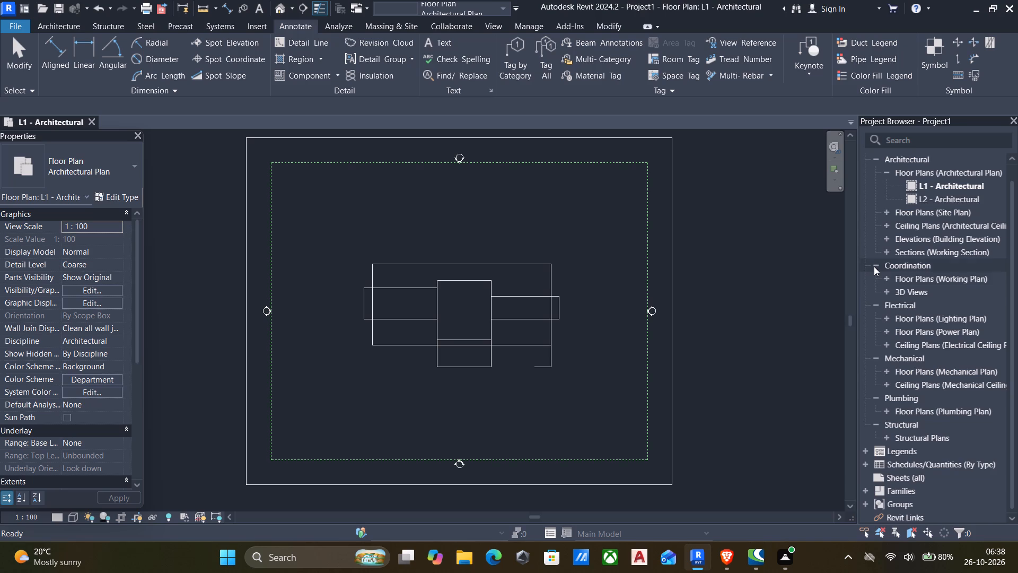
Collapse the Electrical, Mechanical, Plumbing, Structural and Coordination view groups, leaving Architectural expanded.
left_click(876, 308)
left_click(874, 330)
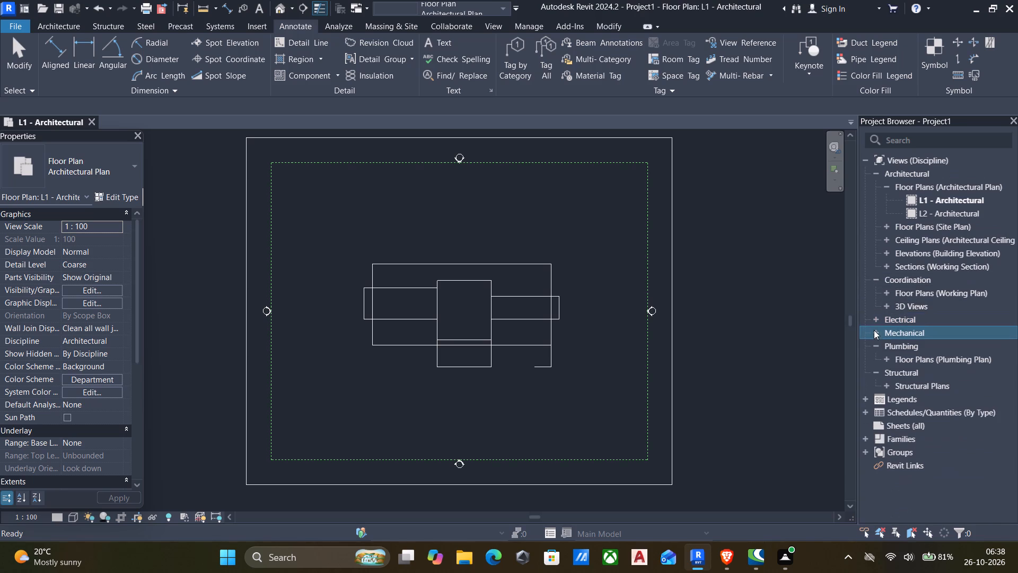
left_click(875, 346)
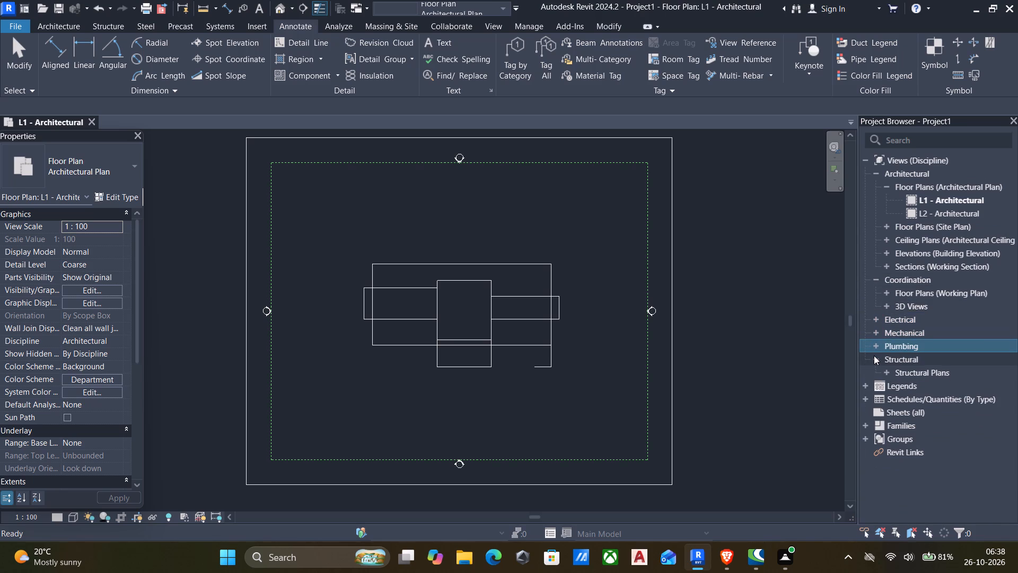
left_click(874, 356)
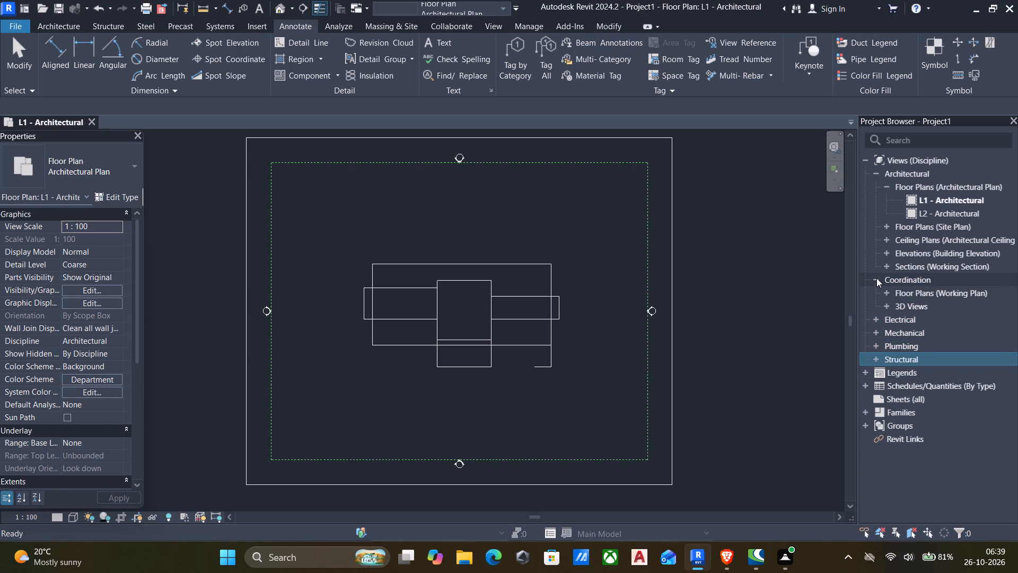
left_click(876, 278)
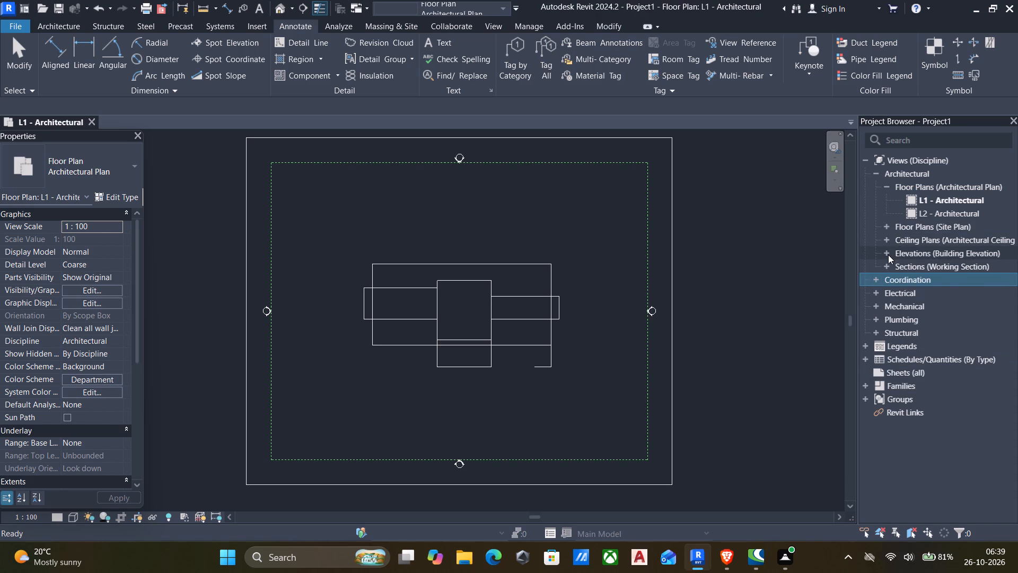
Open the East - Architectural building elevation.
left_click(888, 254)
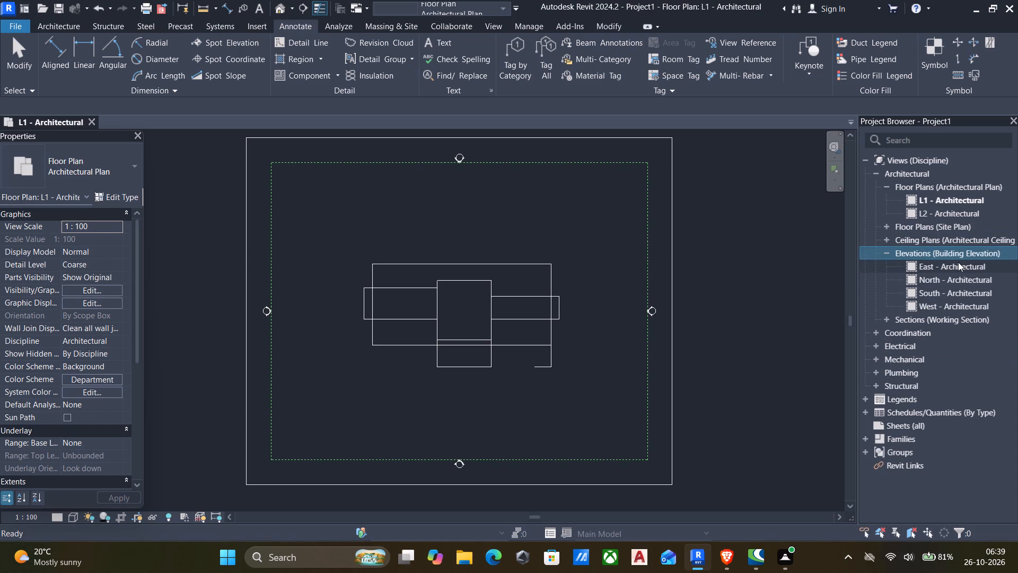
double_click(958, 262)
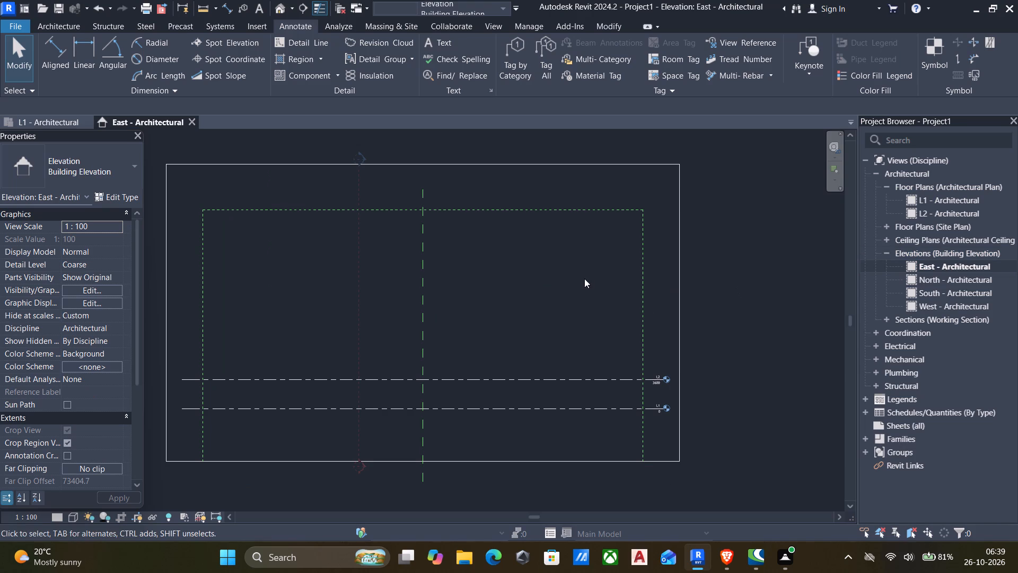
Rename level L1 as 01-NGL in the East elevation.
scroll(609, 408, "up", 5)
scroll(695, 357, "up", 4)
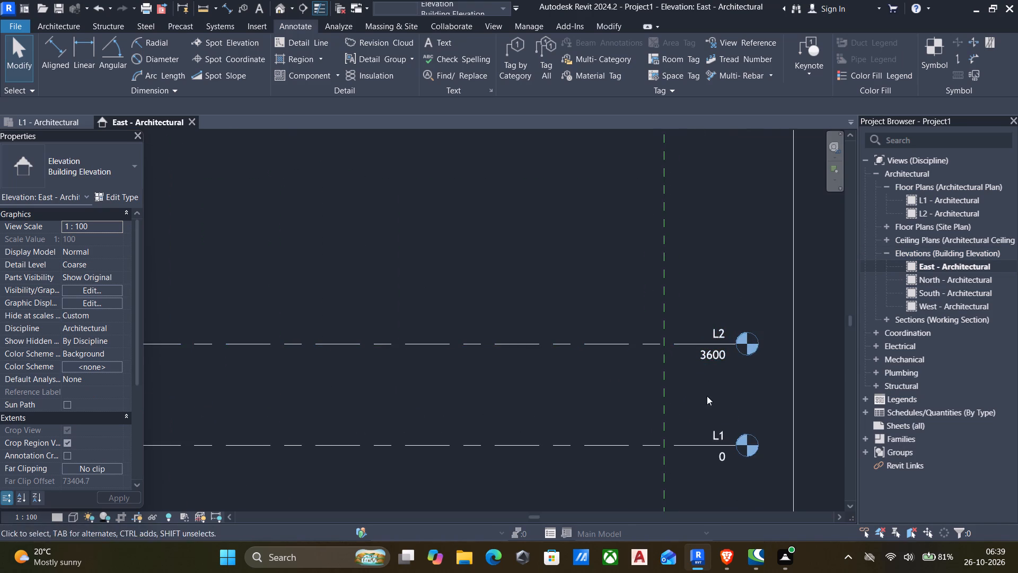
middle_click_drag(707, 396, 725, 321)
left_click(741, 358)
left_click(740, 358)
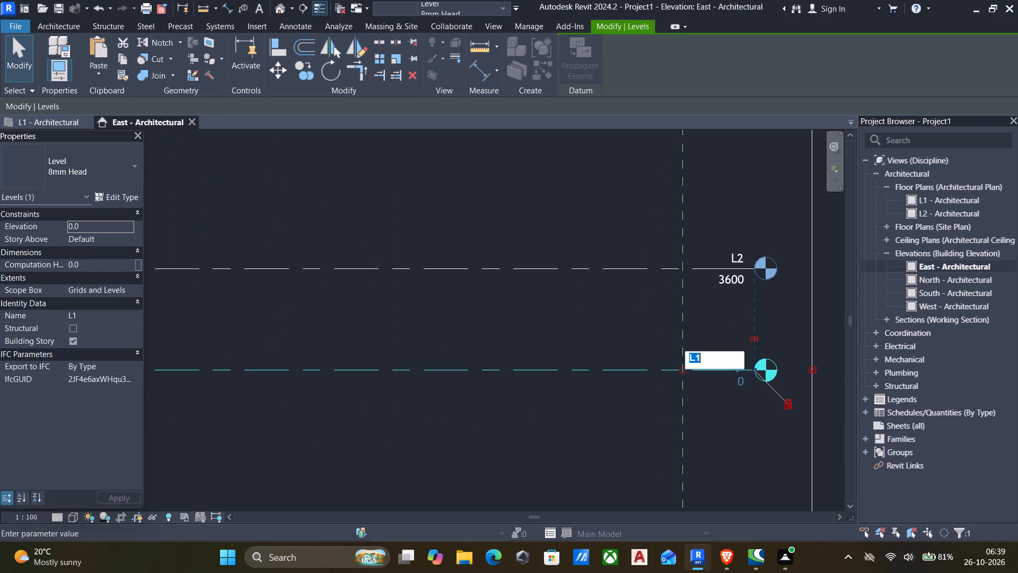
key("BackSpace")
type("01")
key("minus")
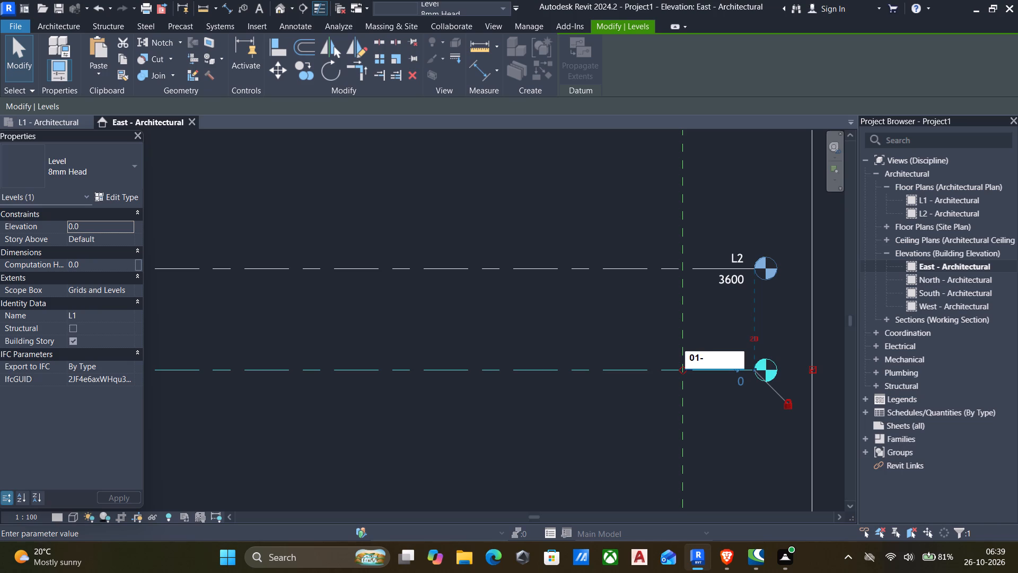
key("d")
type("PC")
key("BackSpace")
key("BackSpace")
key("BackSpace")
type("NGL")
left_click(549, 454)
Hide the scope box, the Center (North/South) reference plane and the section line as elements in the East elevation.
scroll(652, 408, "down", 4)
middle_click_drag(514, 424, 515, 386)
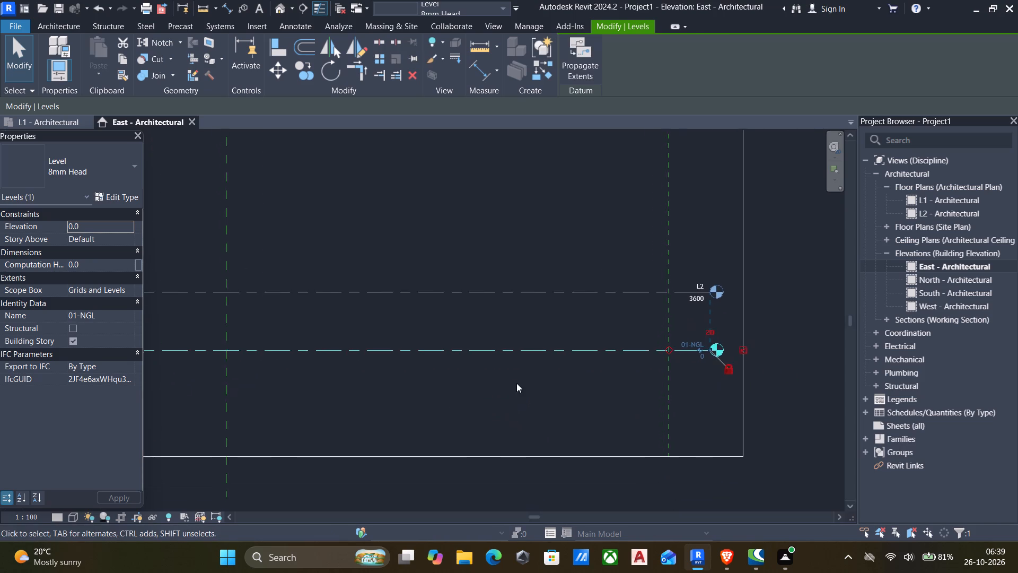
scroll(516, 382, "down", 1)
scroll(401, 393, "down", 2)
scroll(445, 305, "down", 3)
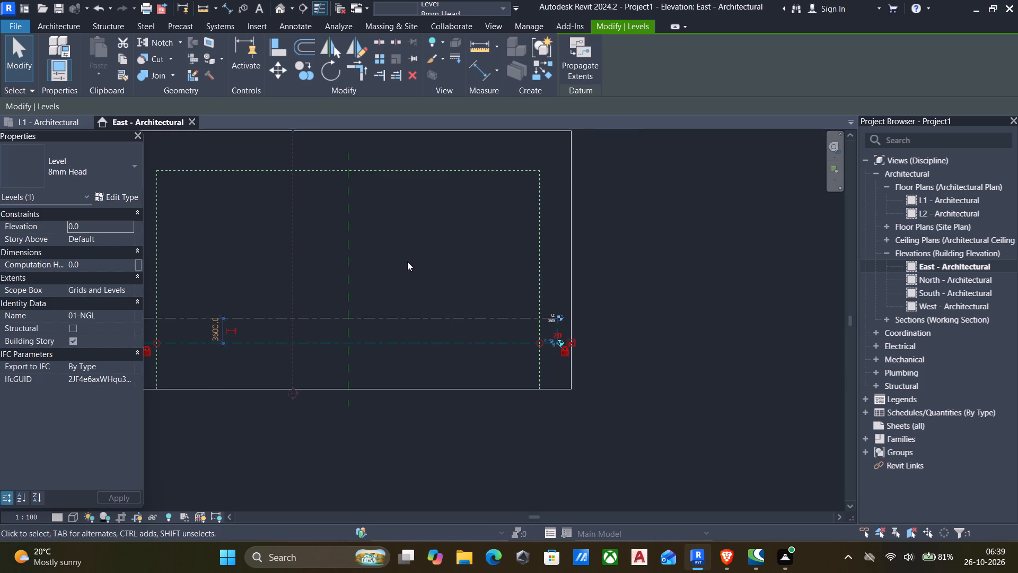
left_click_drag(407, 262, 303, 218)
middle_click_drag(306, 192, 303, 218)
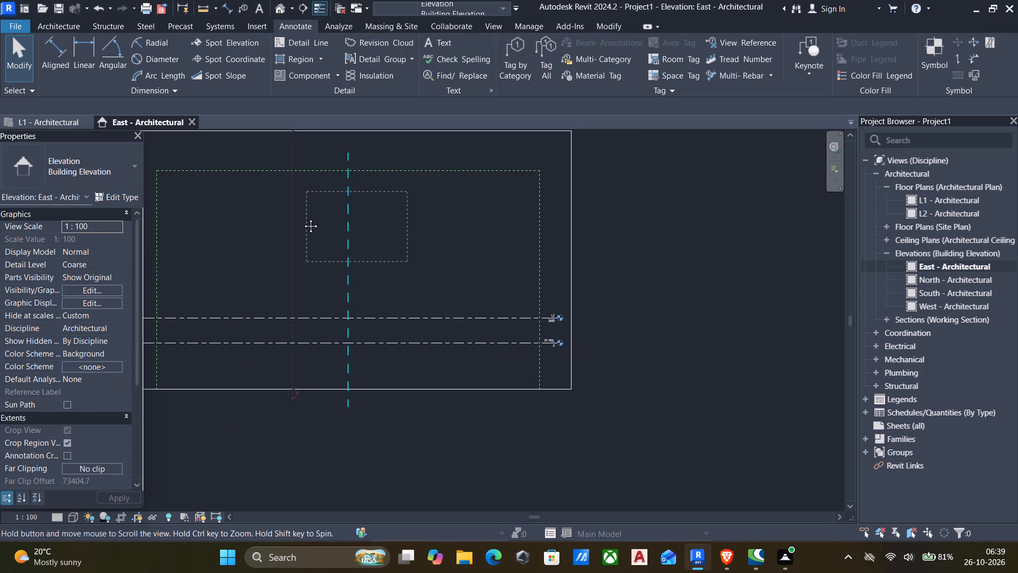
middle_click_drag(303, 218, 307, 326)
left_click_drag(303, 218, 294, 320)
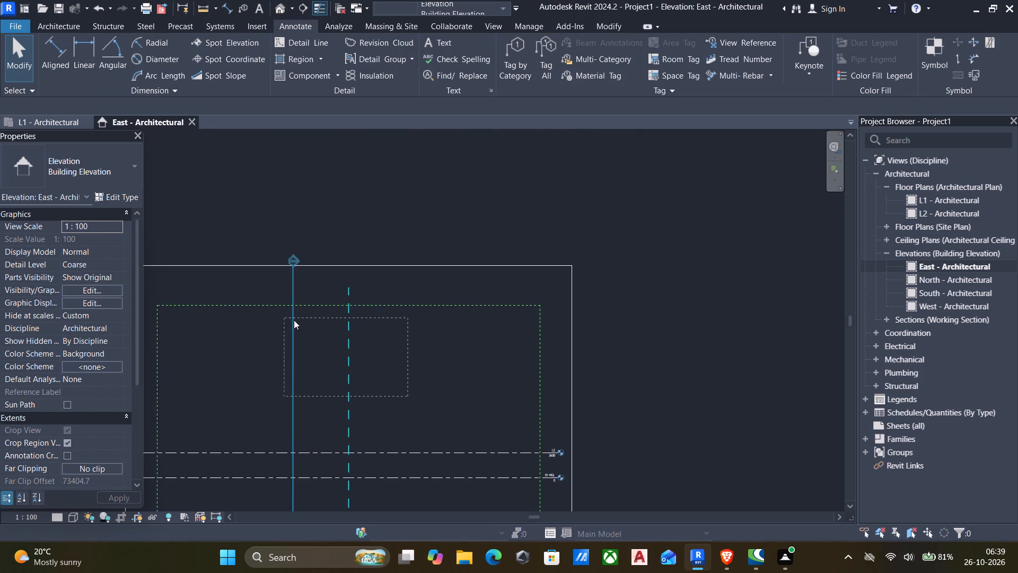
left_click_drag(294, 320, 321, 317)
scroll(391, 384, "down", 3)
middle_click_drag(391, 382, 393, 353)
scroll(416, 390, "up", 1)
scroll(418, 392, "down", 1)
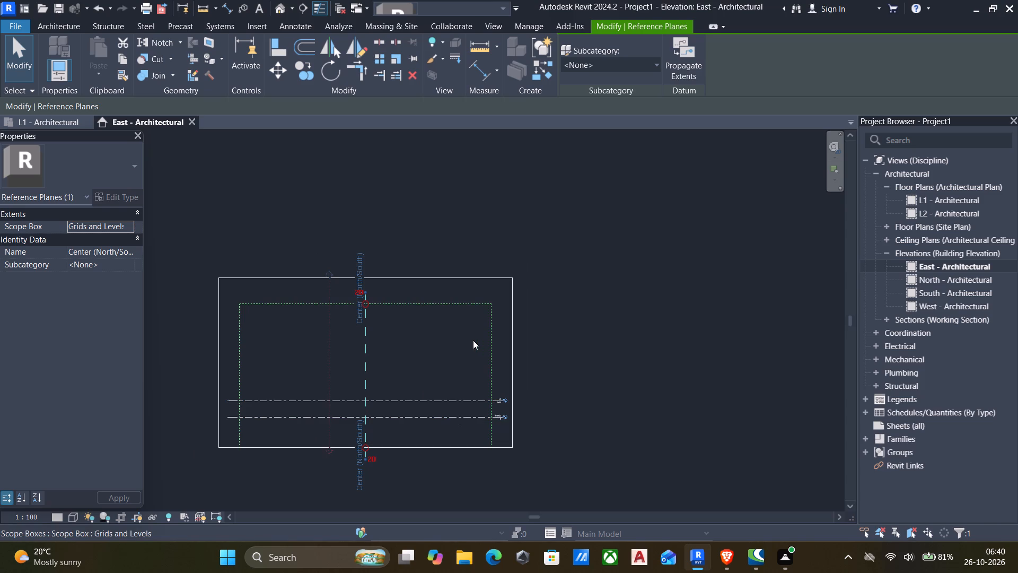
left_click_drag(453, 357, 298, 292)
right_click(630, 280)
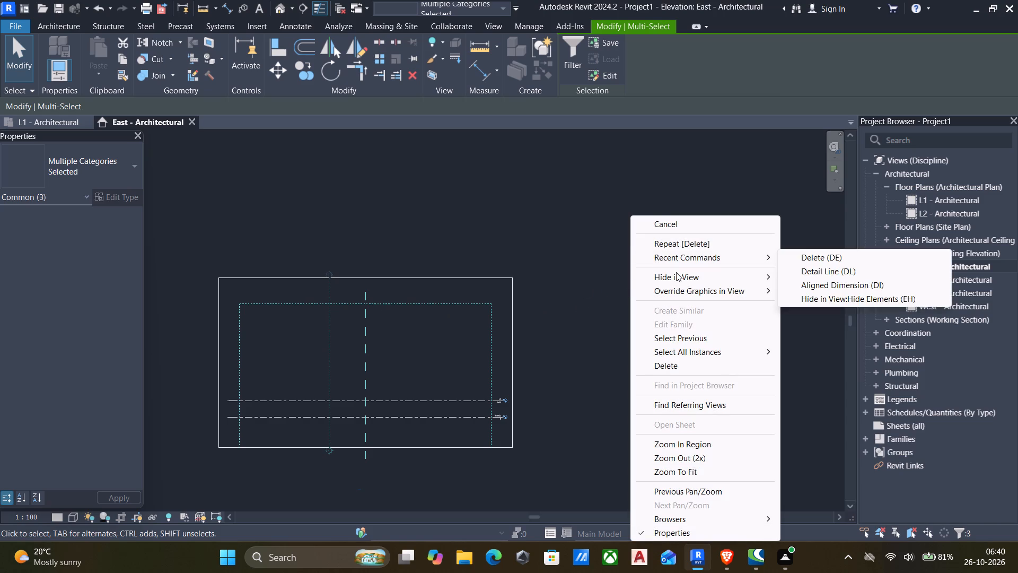
left_click(681, 275)
left_click(805, 279)
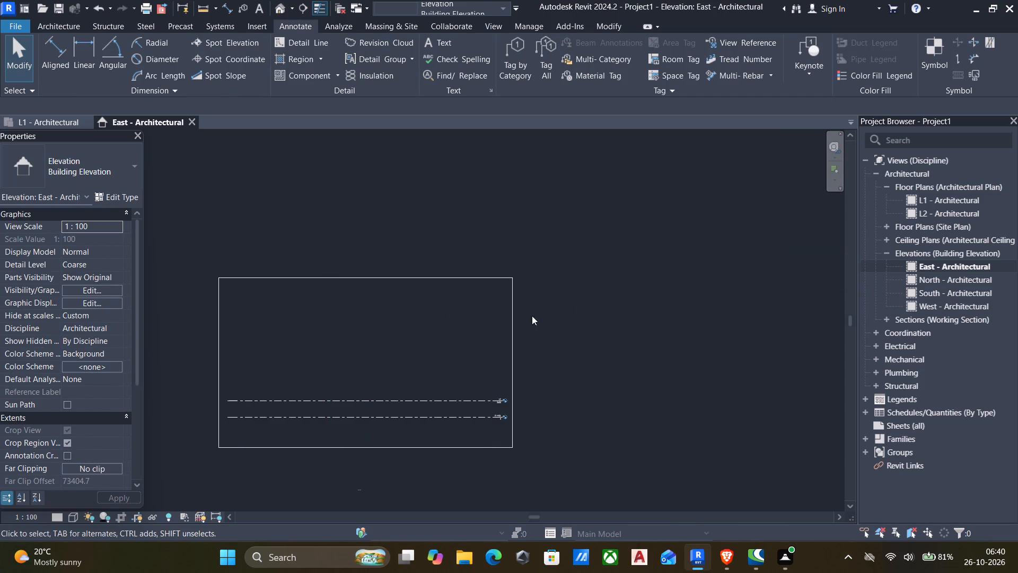
Rename level L2 as 02-DPC in the East elevation.
middle_click_drag(419, 337, 471, 311)
middle_click_drag(435, 341, 450, 318)
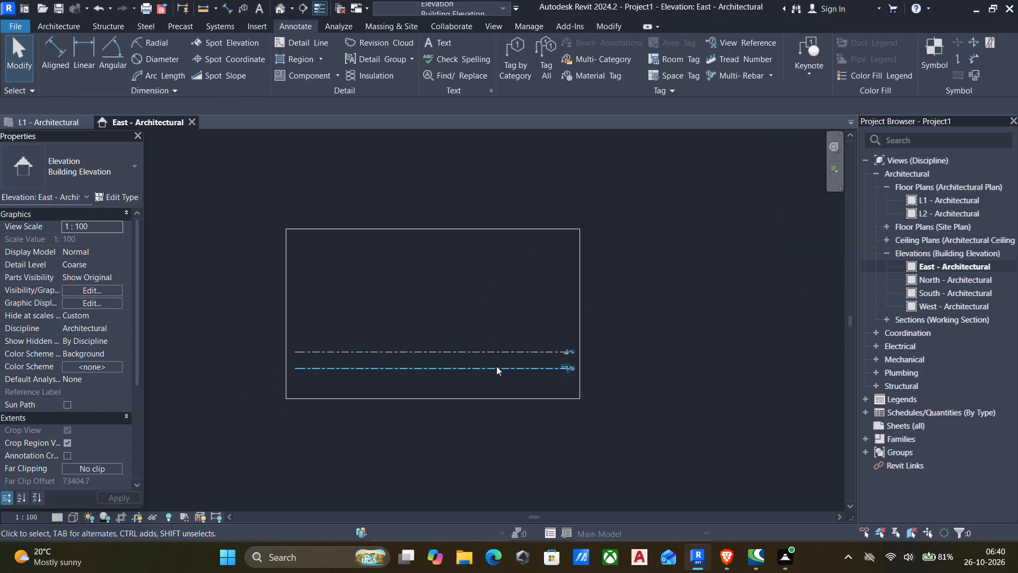
scroll(518, 367, "up", 6)
left_click(537, 345)
scroll(566, 362, "up", 4)
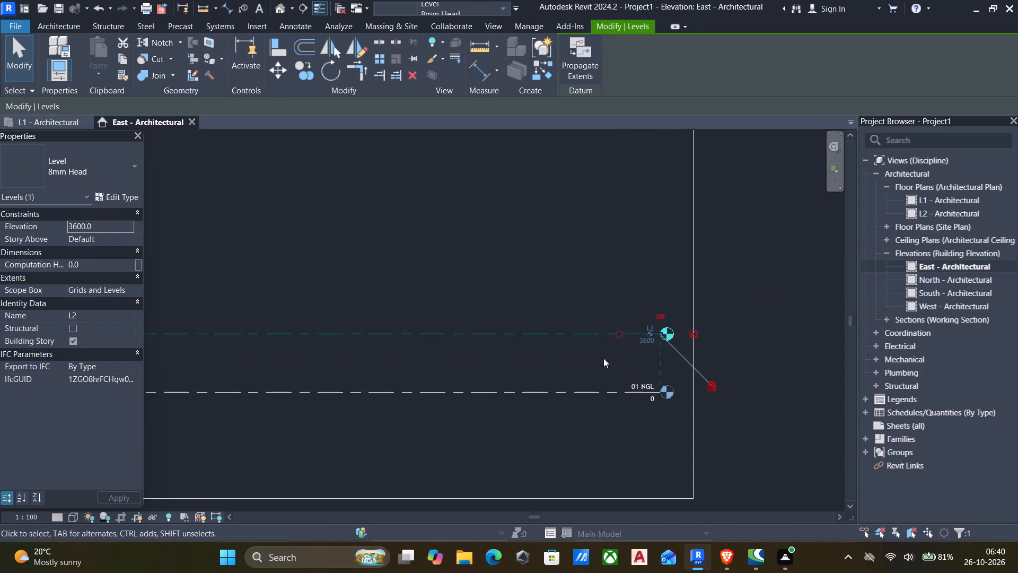
scroll(668, 352, "down", 1)
middle_click_drag(668, 352, 628, 371)
scroll(628, 372, "up", 6)
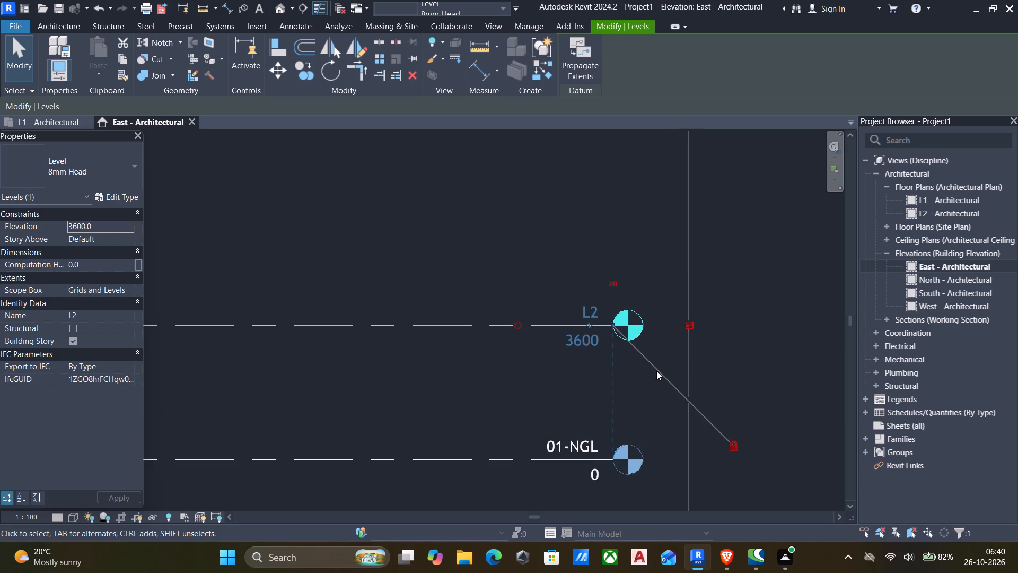
scroll(639, 345, "up", 4)
left_click(554, 291)
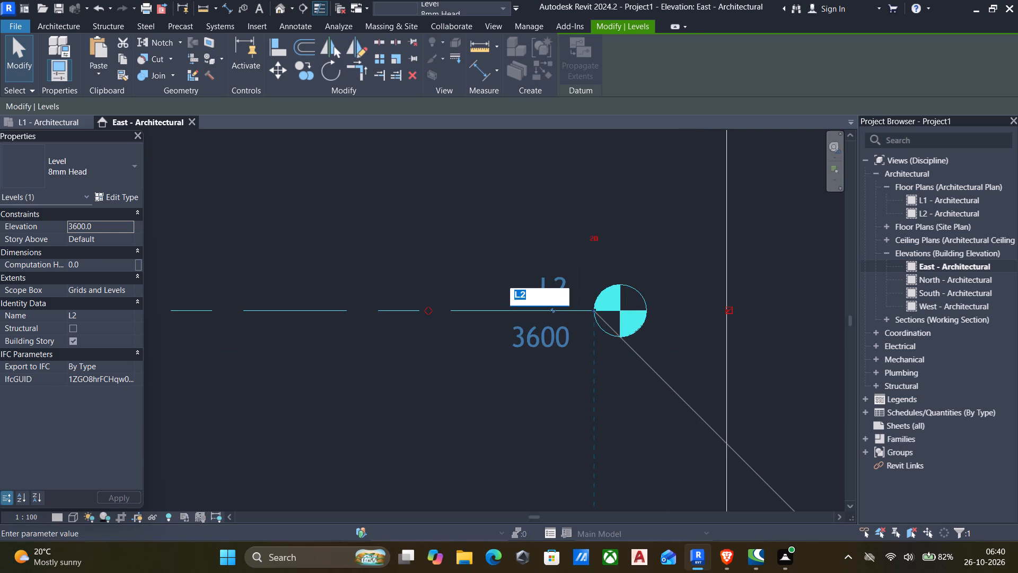
key("BackSpace")
scroll(552, 291, "down", 6)
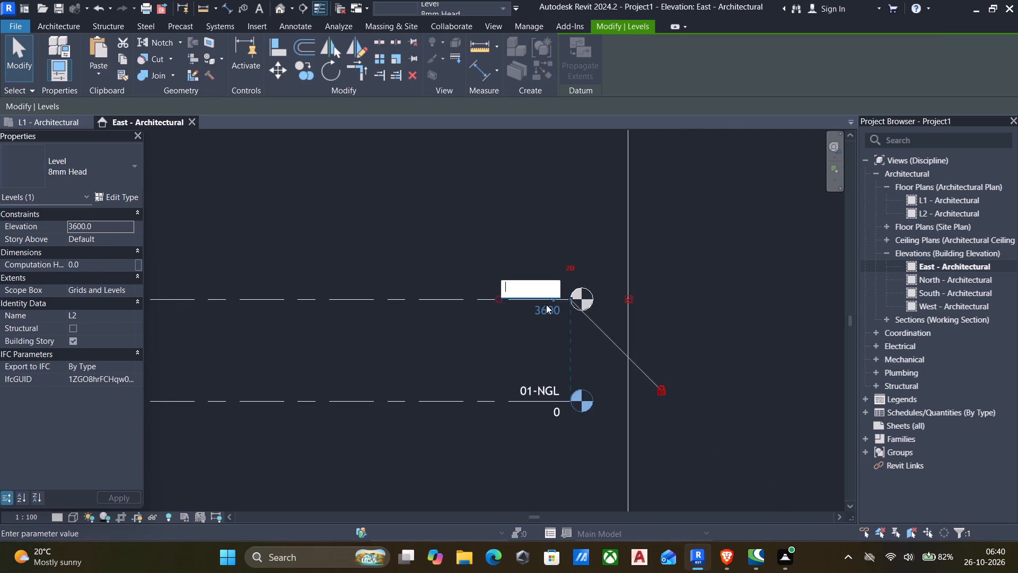
type("02")
key("minus")
type("DPC")
left_click(428, 231)
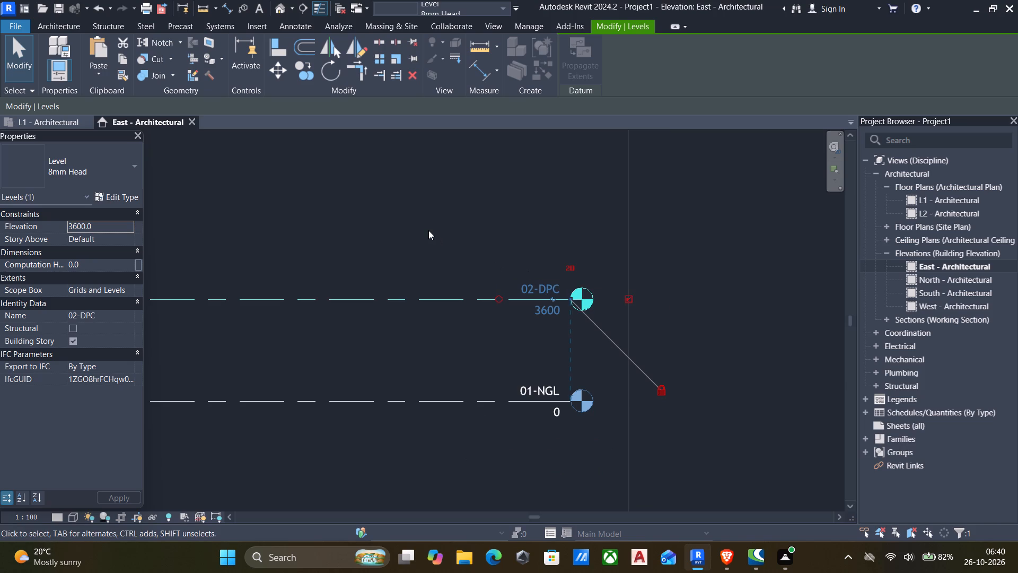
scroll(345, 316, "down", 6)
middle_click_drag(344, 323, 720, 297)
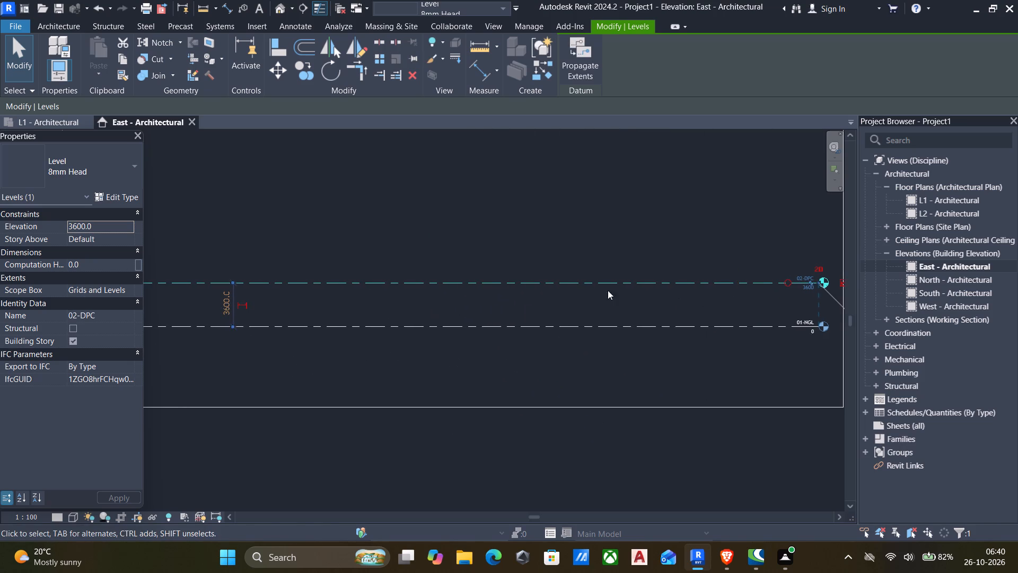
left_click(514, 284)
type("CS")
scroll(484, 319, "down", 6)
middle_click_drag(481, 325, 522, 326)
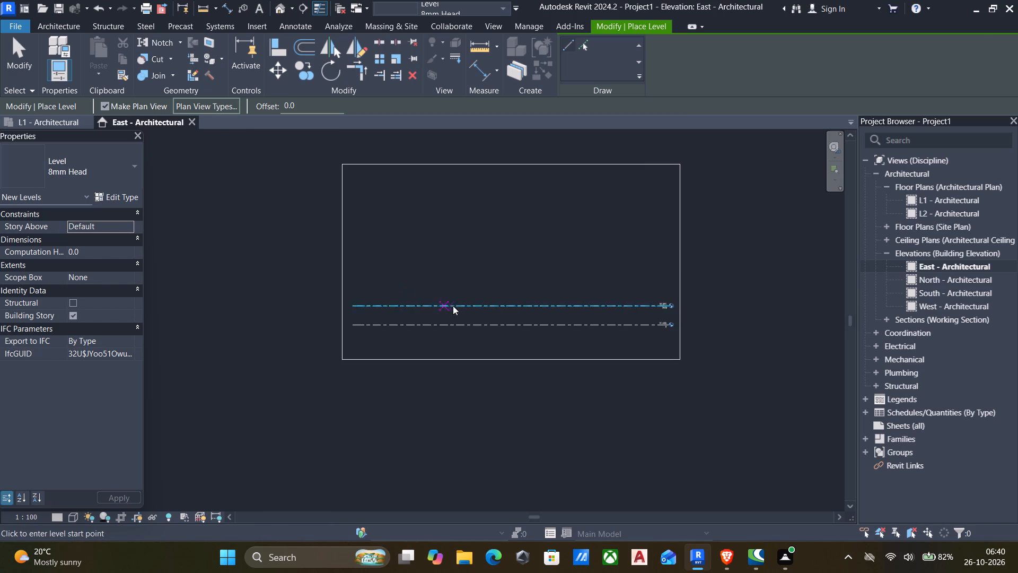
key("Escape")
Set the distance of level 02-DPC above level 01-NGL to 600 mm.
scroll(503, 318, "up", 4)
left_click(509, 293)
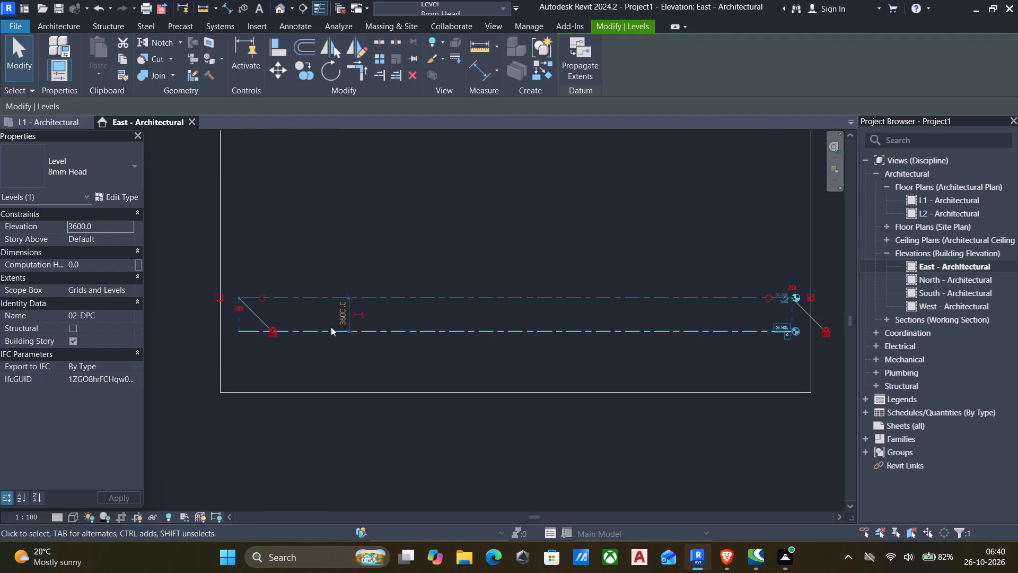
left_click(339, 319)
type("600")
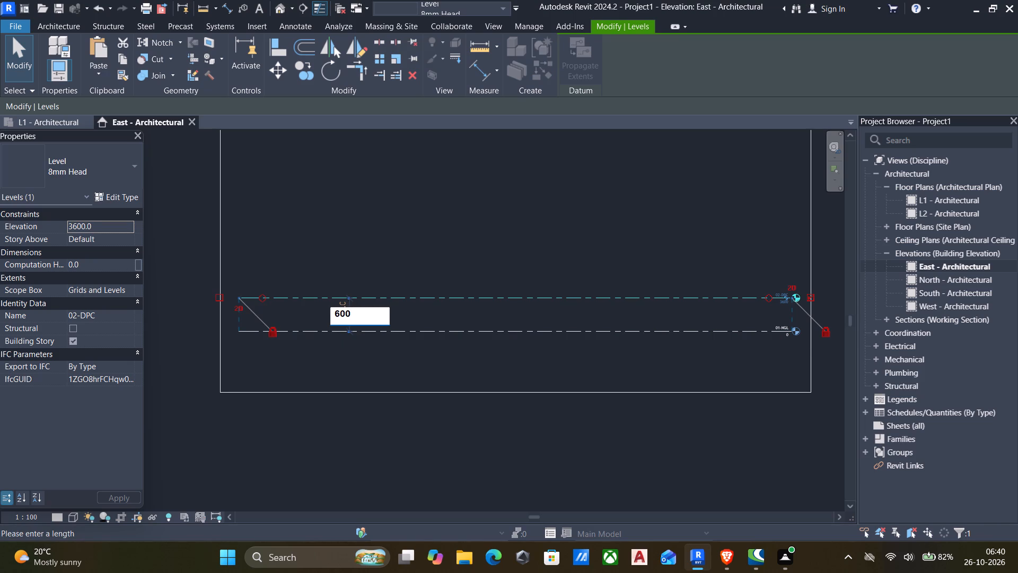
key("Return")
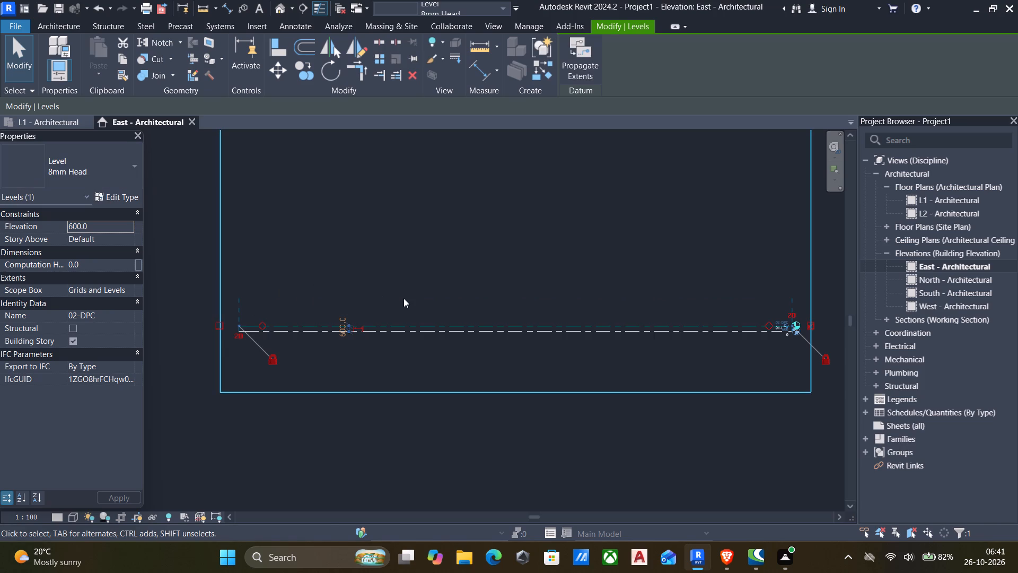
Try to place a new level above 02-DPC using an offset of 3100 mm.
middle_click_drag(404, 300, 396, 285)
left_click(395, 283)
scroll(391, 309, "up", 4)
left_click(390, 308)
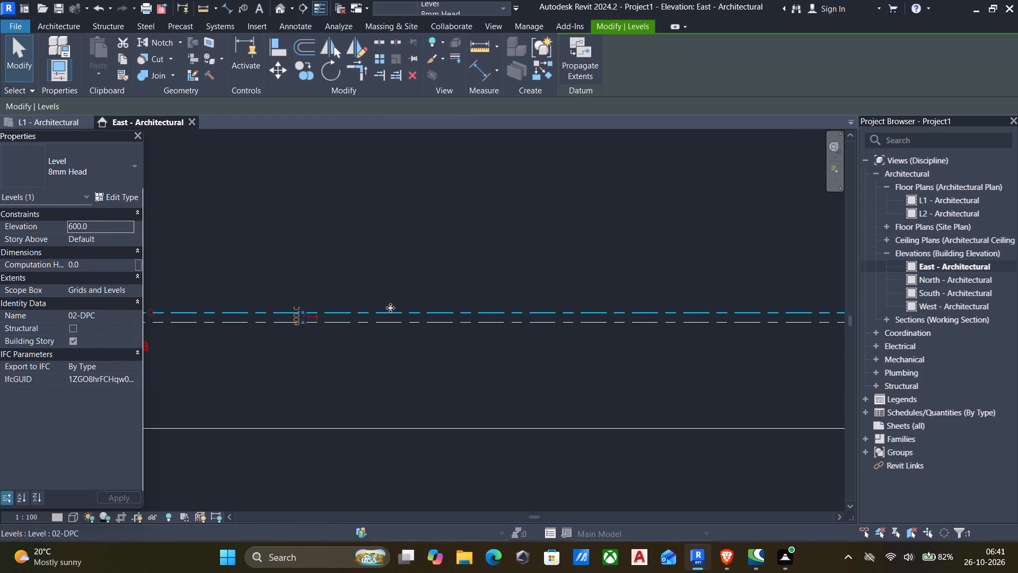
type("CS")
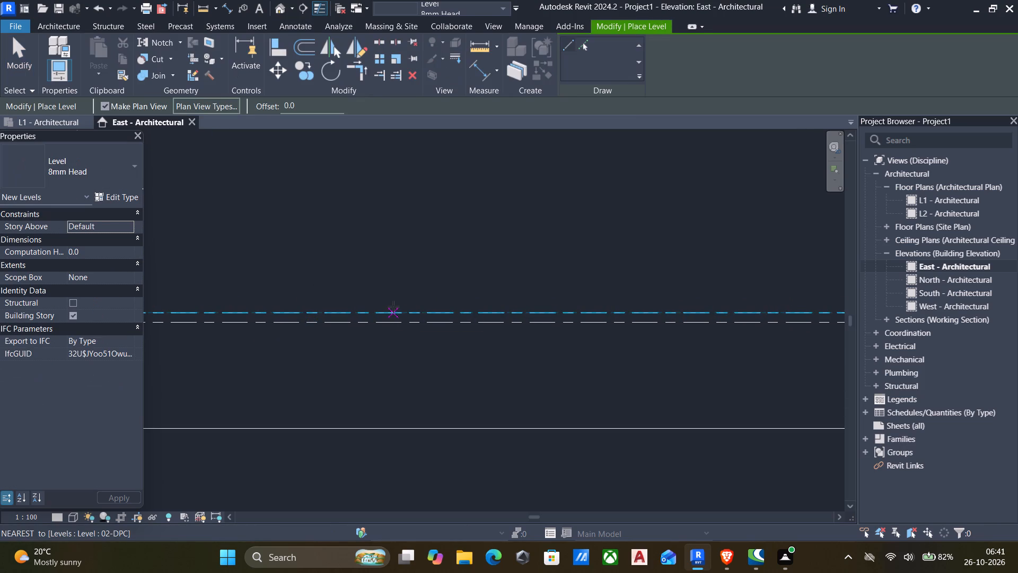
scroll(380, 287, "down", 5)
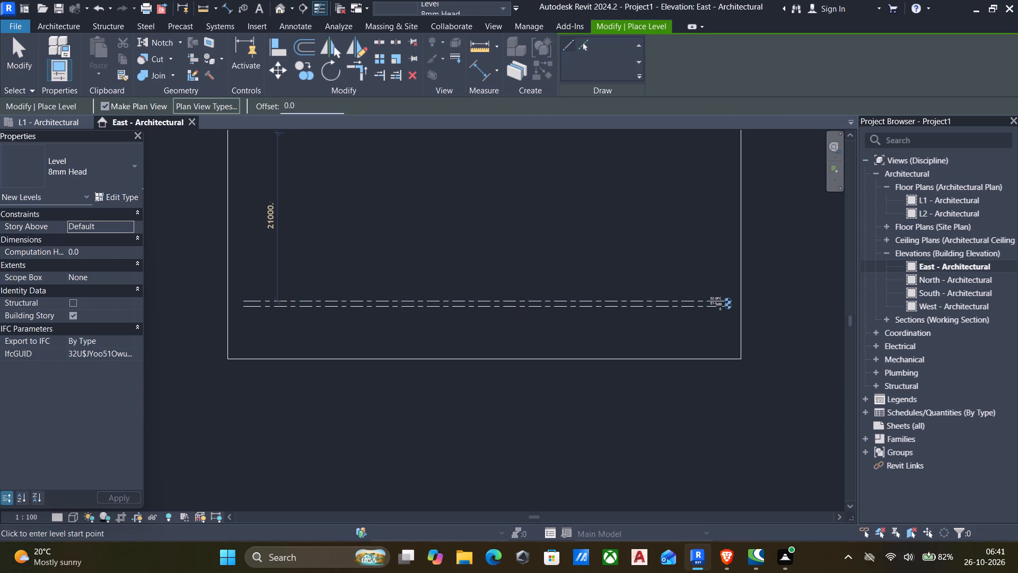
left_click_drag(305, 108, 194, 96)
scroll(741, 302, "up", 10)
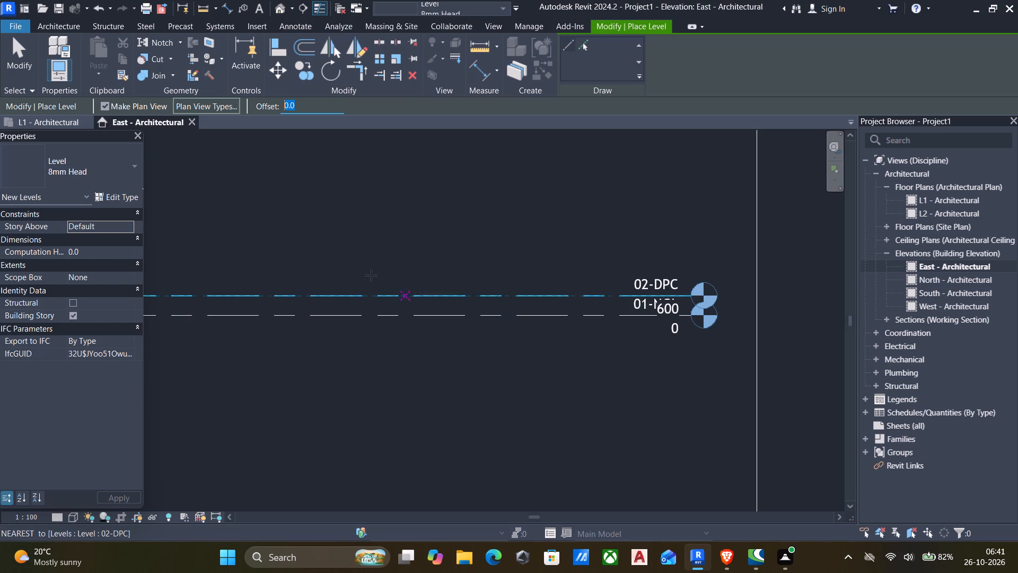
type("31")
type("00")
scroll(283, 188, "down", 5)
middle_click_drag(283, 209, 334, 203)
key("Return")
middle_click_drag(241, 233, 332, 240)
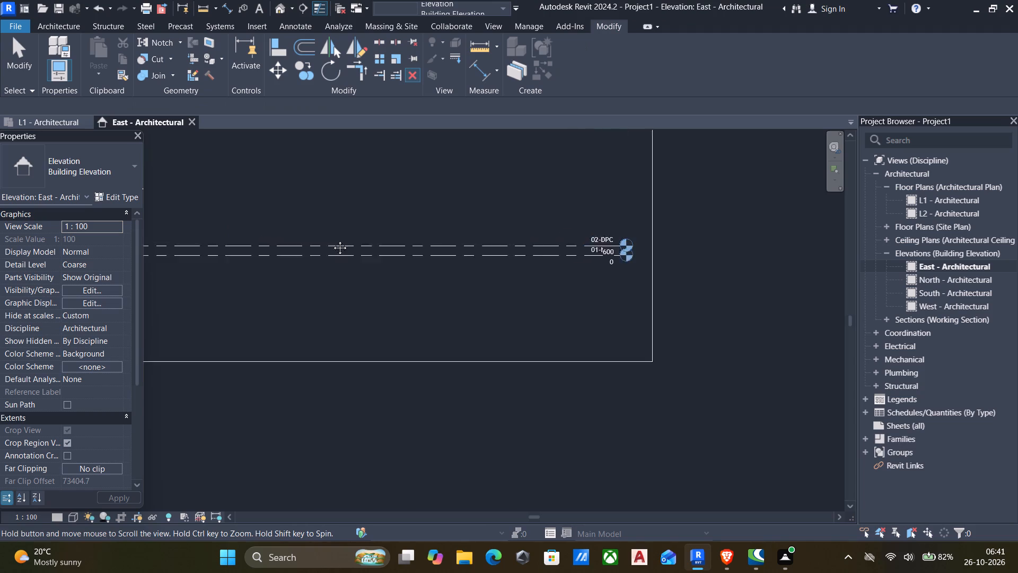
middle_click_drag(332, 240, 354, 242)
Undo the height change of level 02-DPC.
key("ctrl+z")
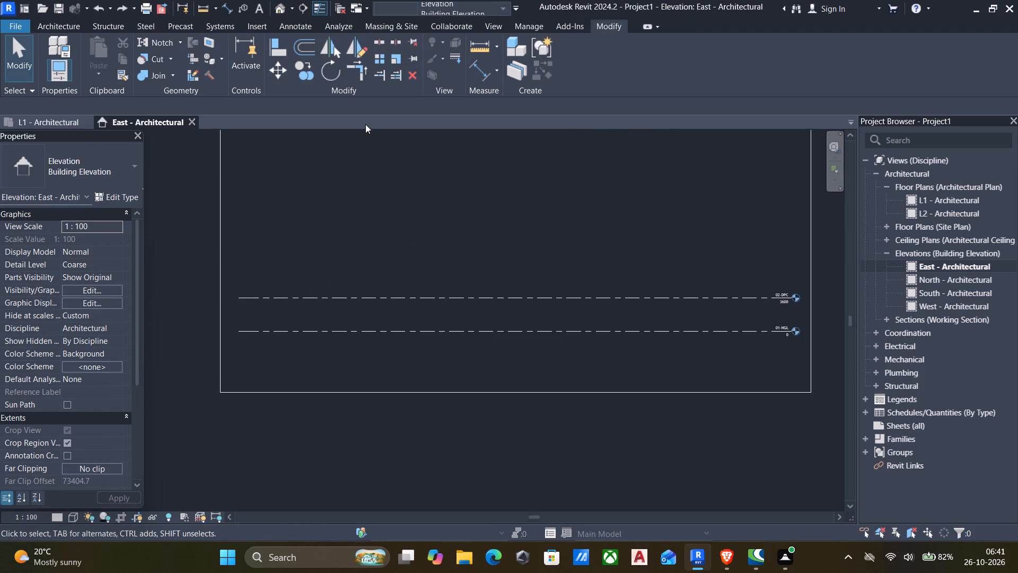
Set the distance of level 02-DPC above level 01-NGL to 600 mm.
left_click(354, 293)
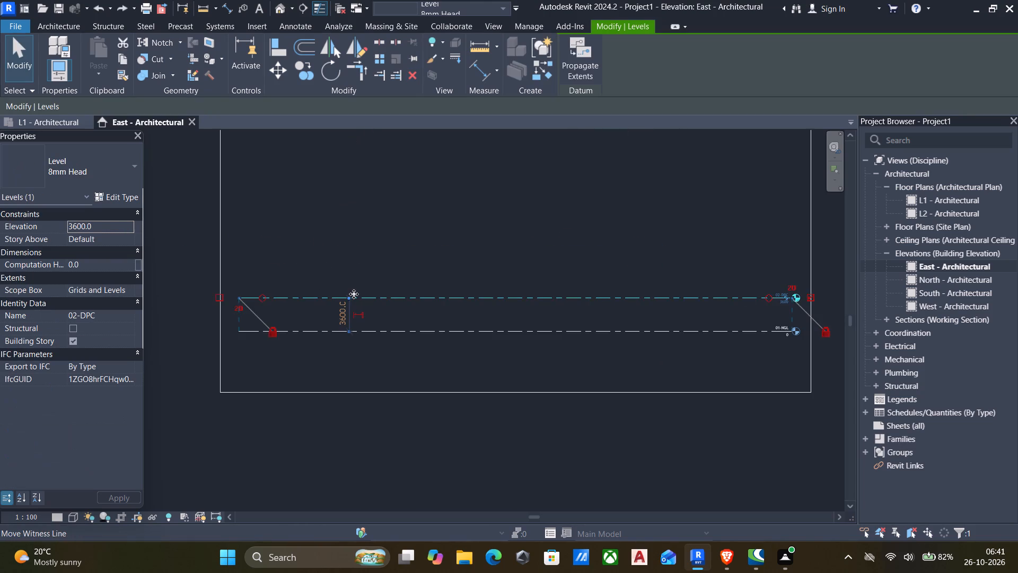
scroll(349, 320, "up", 3)
left_click(345, 322)
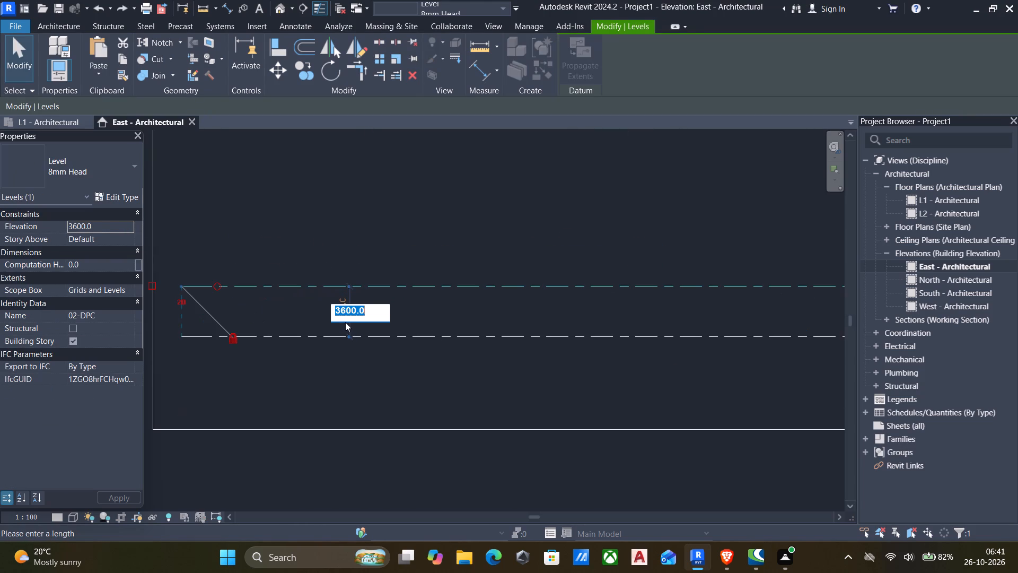
type("600")
key("Return")
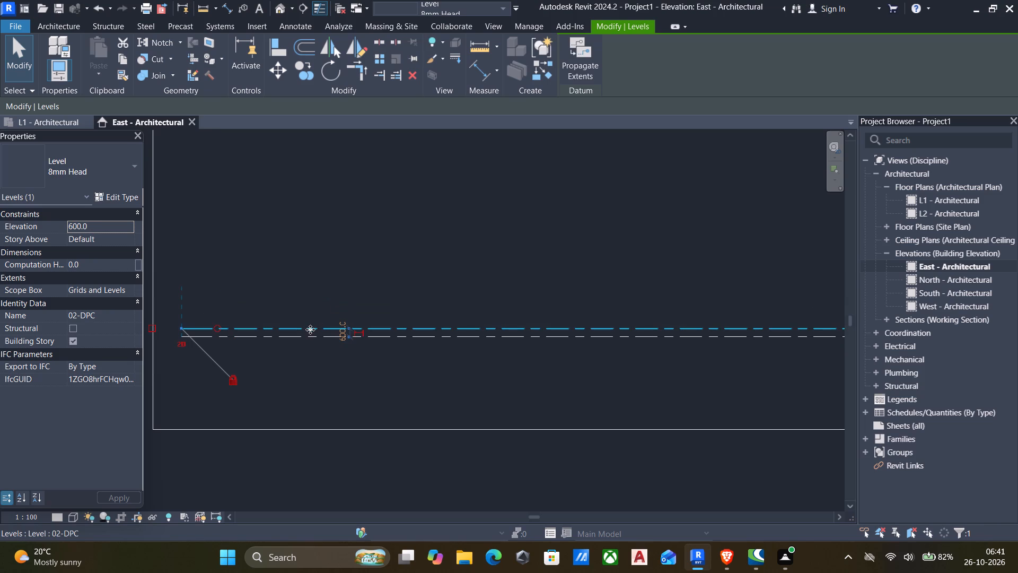
Place a new level 3100 mm above 02-DPC, spanning the same width as the existing levels.
key("c")
key("a")
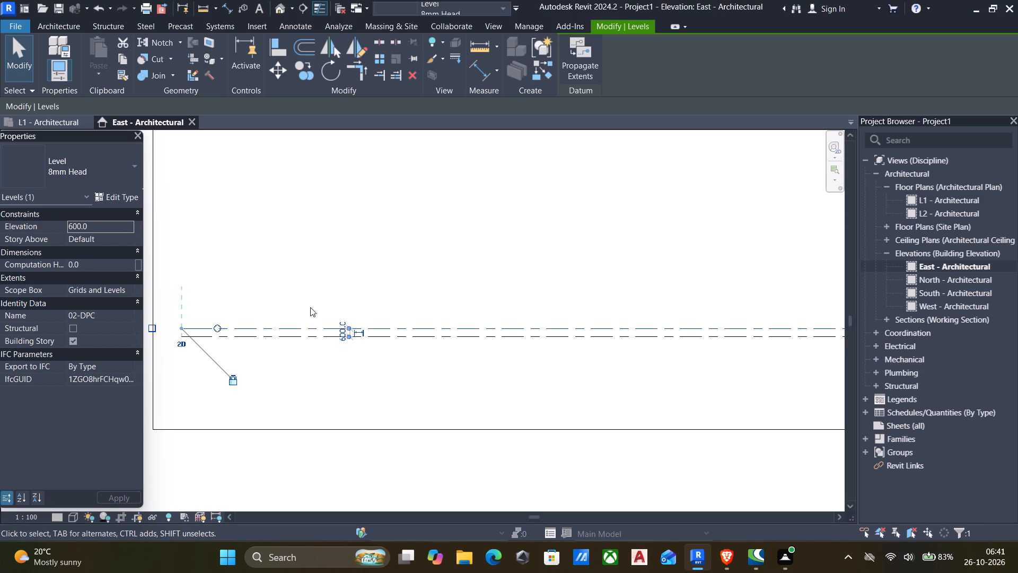
type("CA")
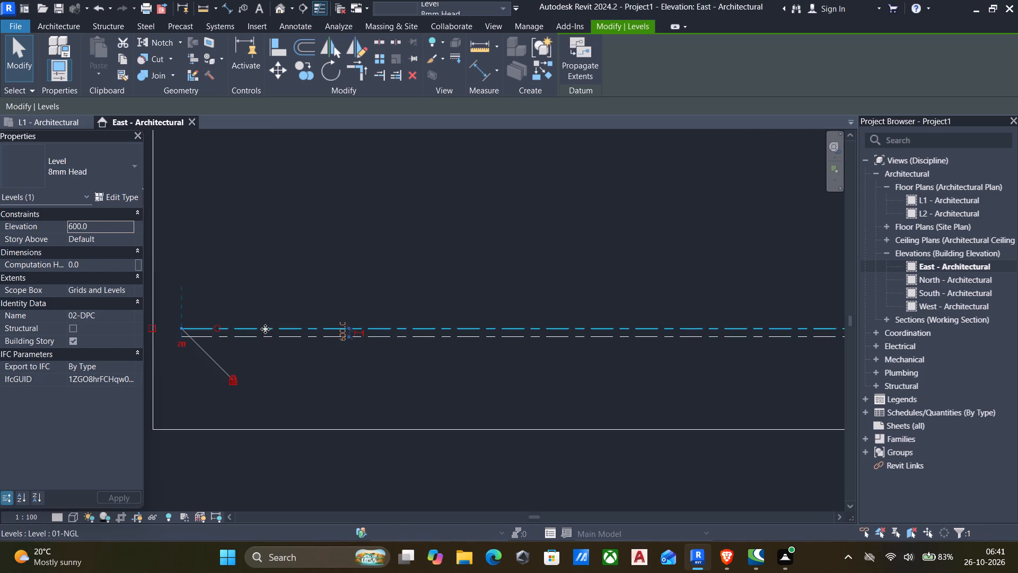
key("c")
key("s")
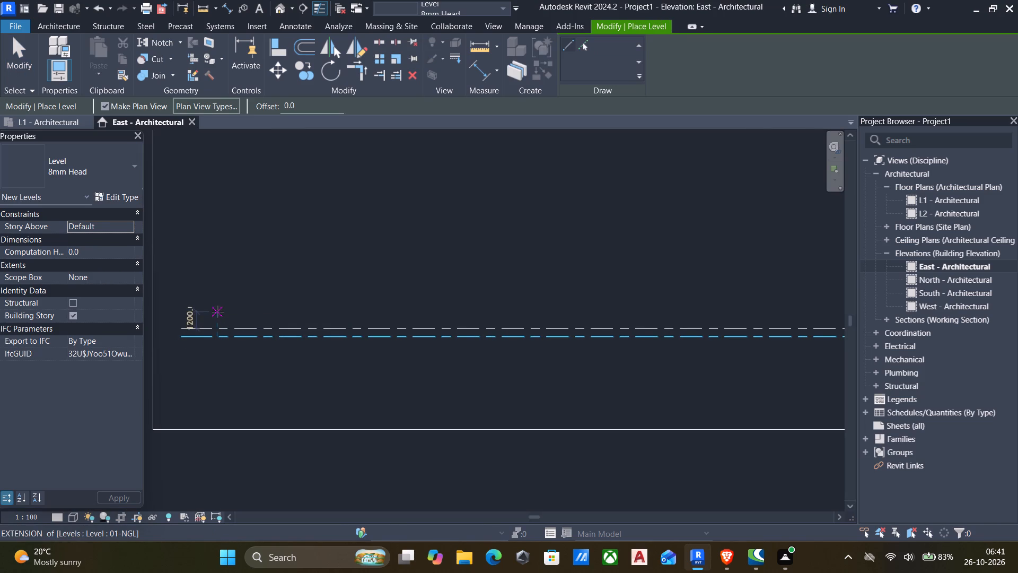
scroll(190, 323, "up", 2)
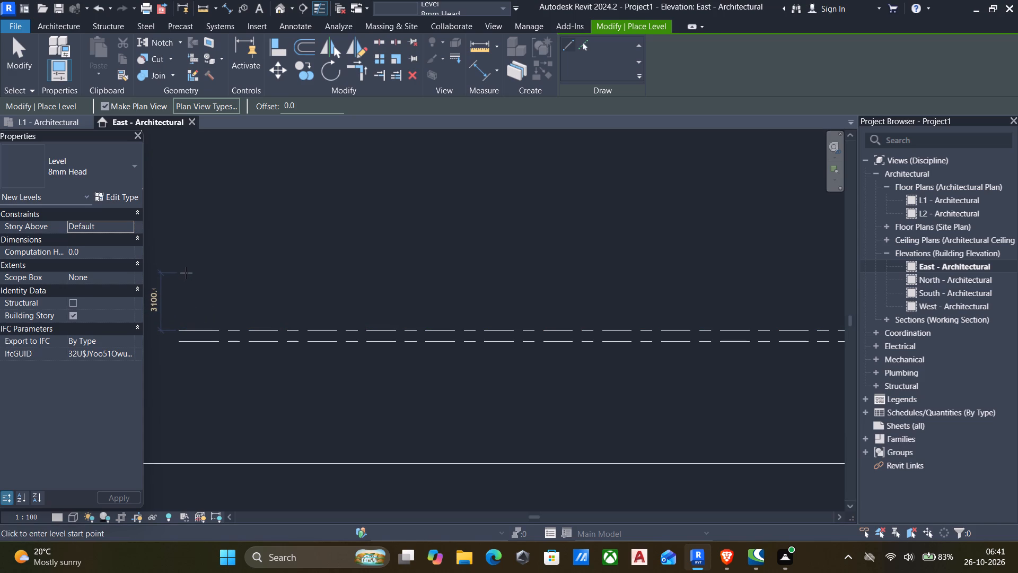
left_click(186, 273)
scroll(306, 286, "down", 4)
middle_click_drag(437, 285, 371, 311)
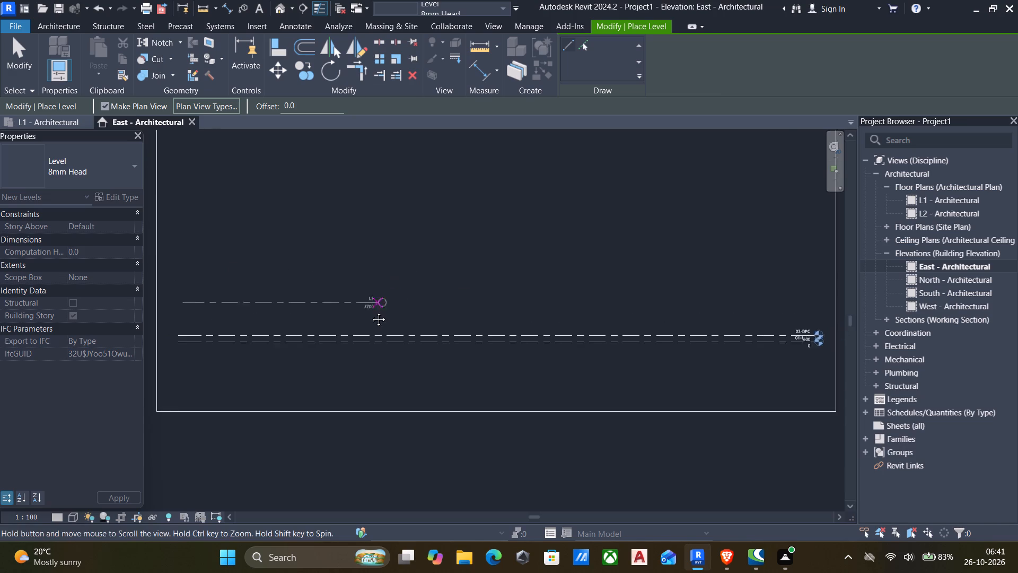
middle_click_drag(371, 311, 335, 319)
scroll(759, 319, "up", 4)
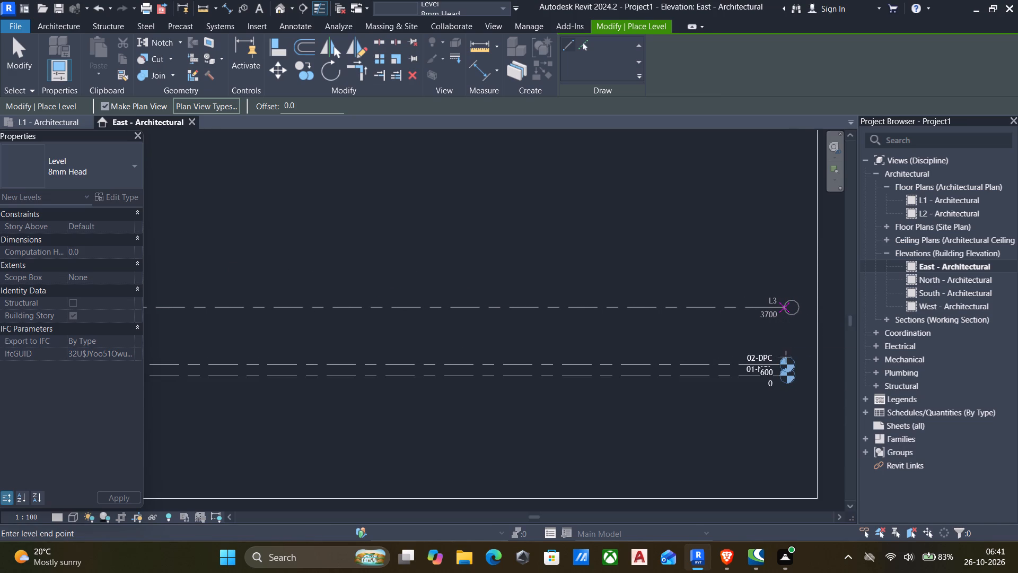
left_click(783, 310)
scroll(731, 339, "down", 2)
middle_click_drag(718, 352, 635, 365)
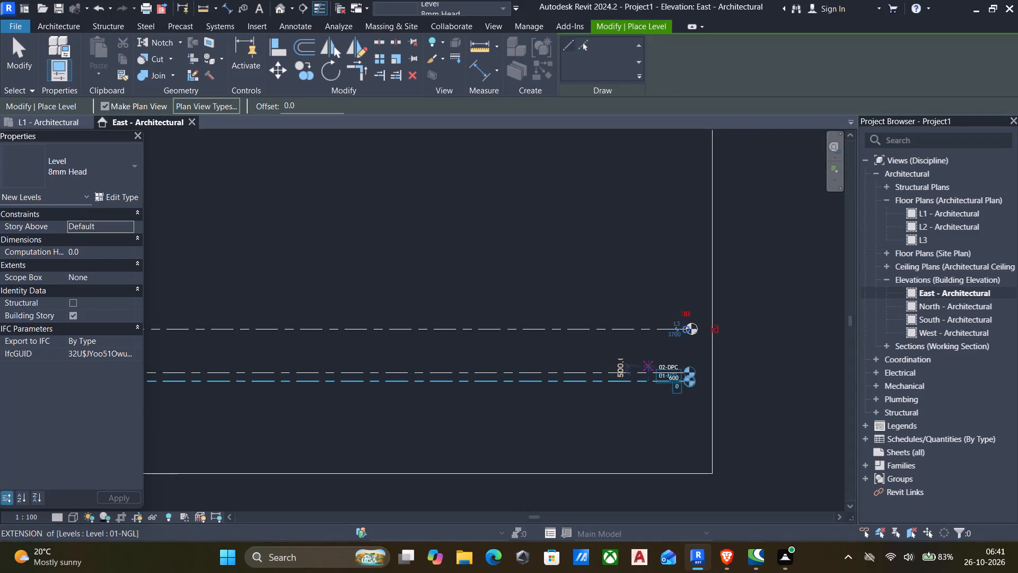
key("Escape")
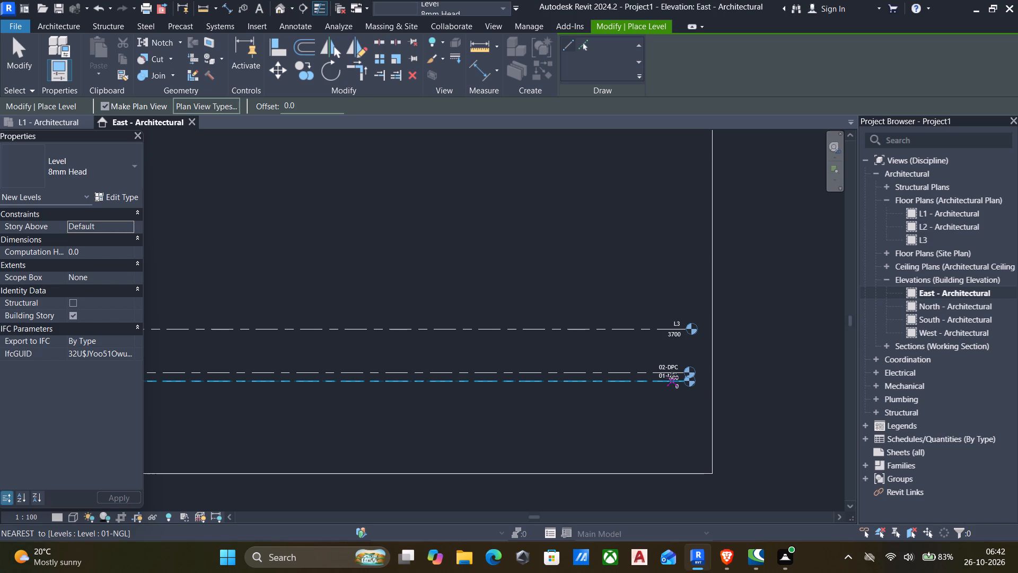
Place another level 1000 mm above L3, matching the length of the L3 level line.
scroll(515, 388, "down", 5)
middle_click_drag(514, 391, 552, 389)
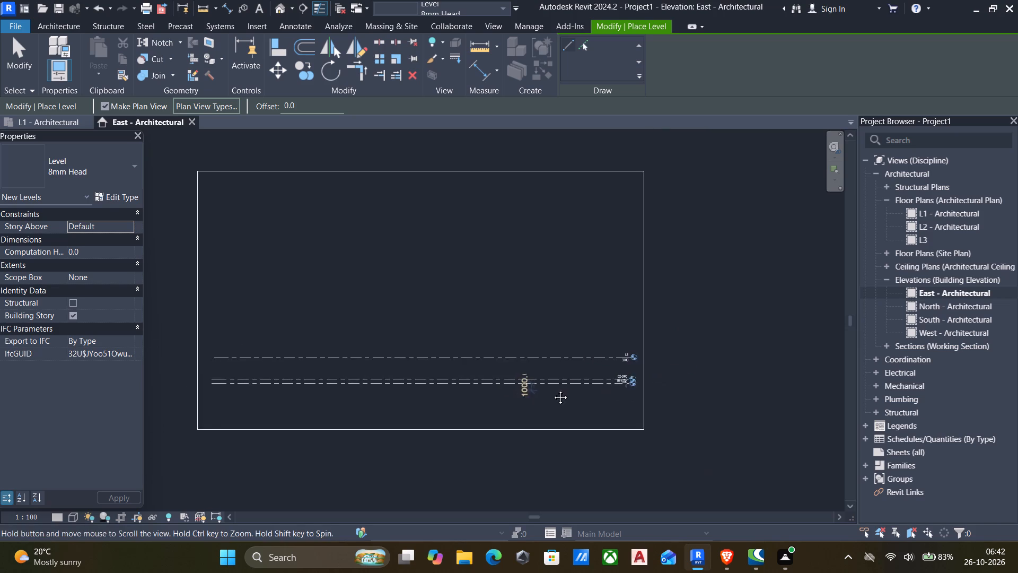
middle_click_drag(552, 389, 561, 388)
scroll(232, 346, "up", 2)
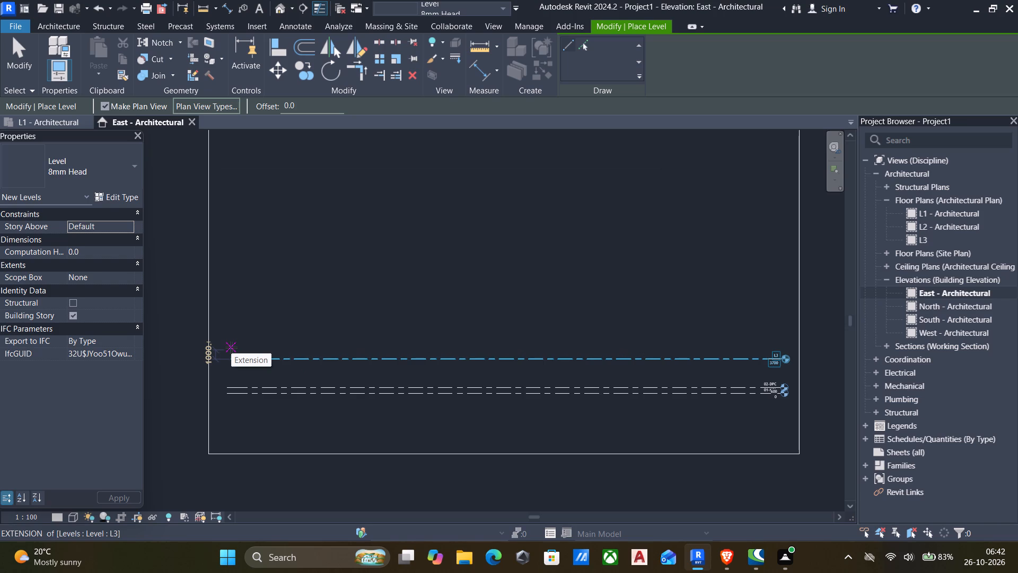
left_click(232, 348)
left_click(783, 332)
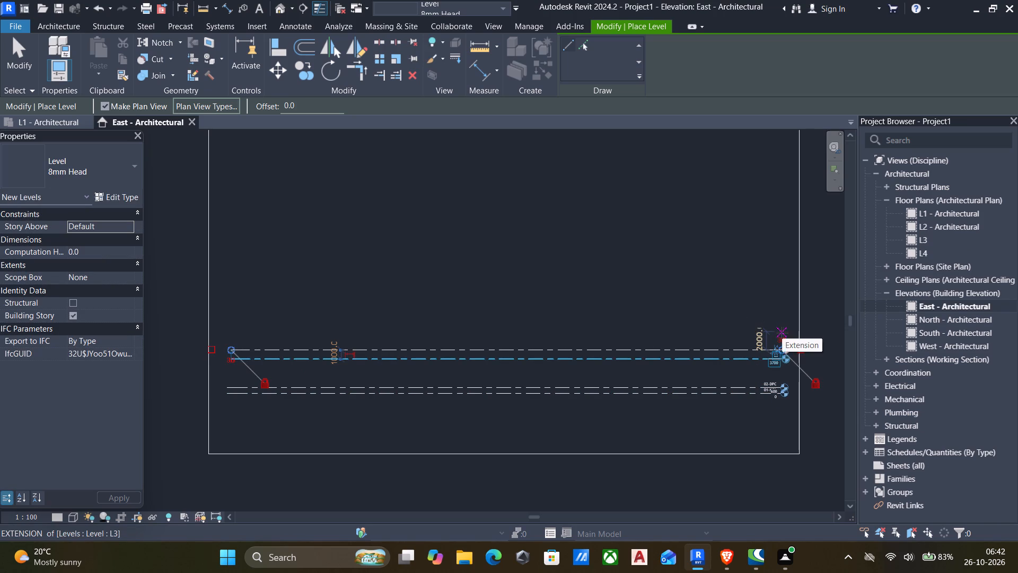
Place a new level 3000 mm above L4, aligned with both ends of the L4 level line.
key("Escape")
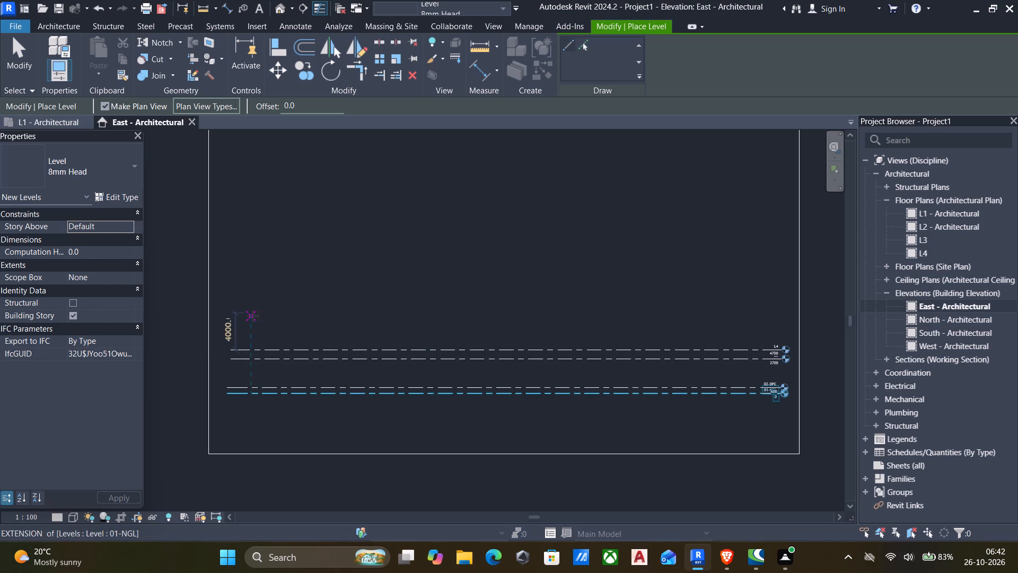
left_click(236, 319)
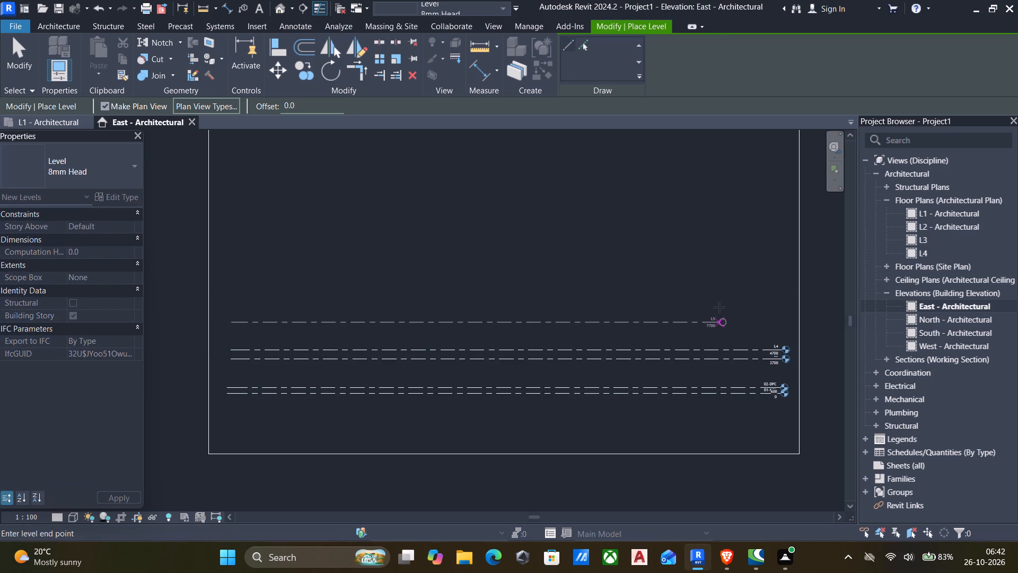
left_click(787, 311)
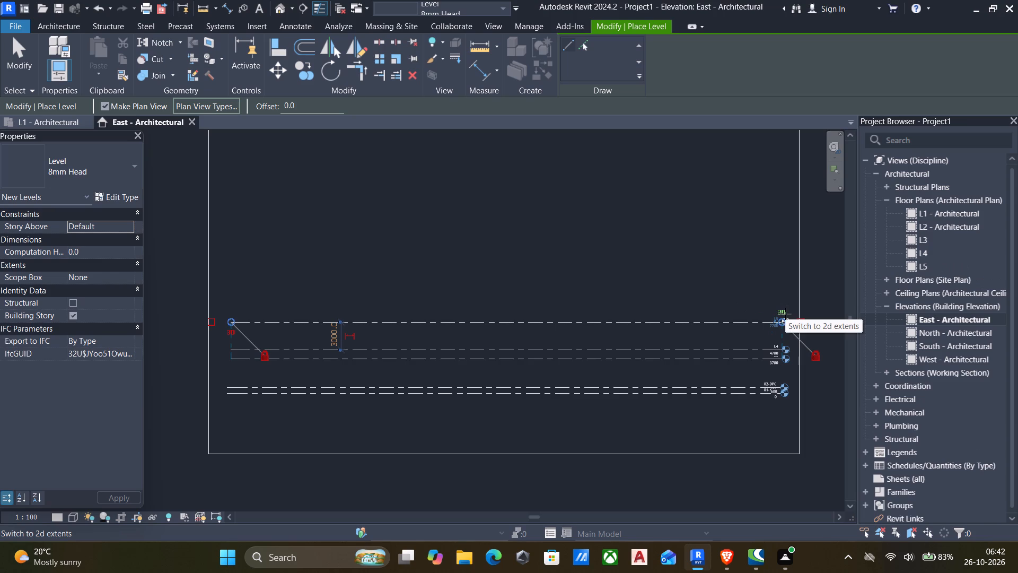
key("Escape")
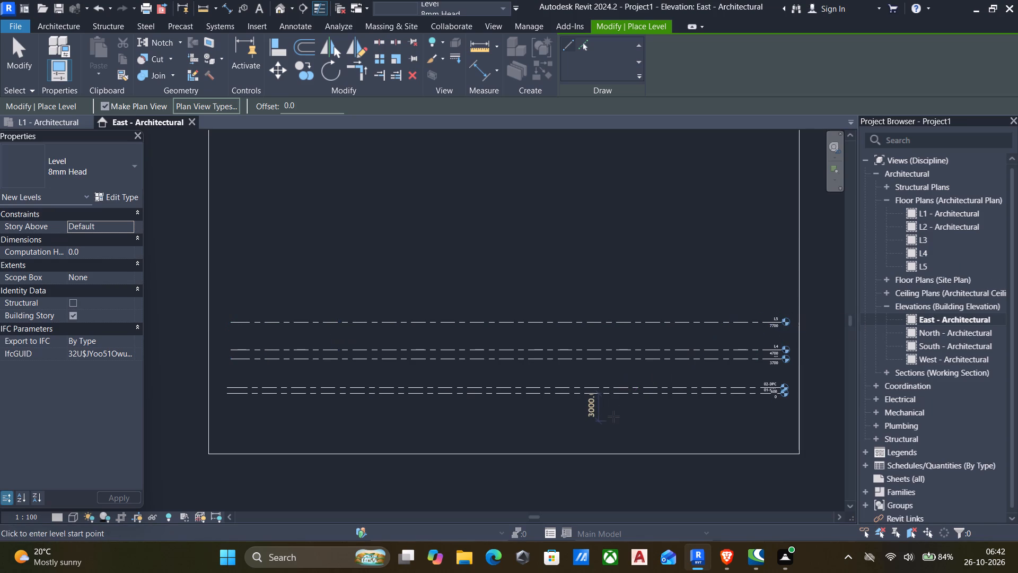
Place a level between 02-DPC and L3, about 1800 mm above 02-DPC, spanning the same width as L3.
scroll(268, 381, "up", 6)
scroll(222, 362, "up", 1)
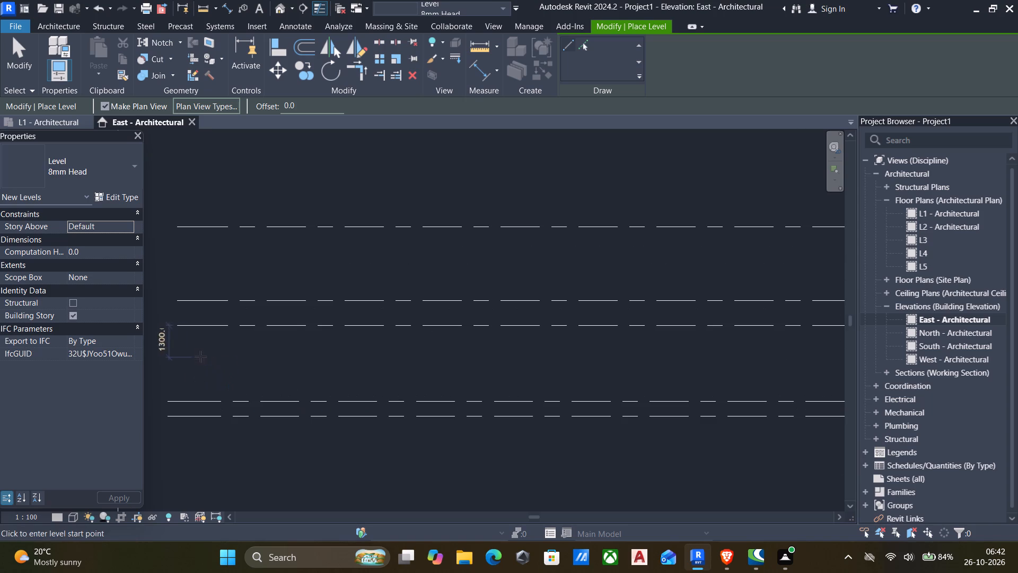
left_click(175, 357)
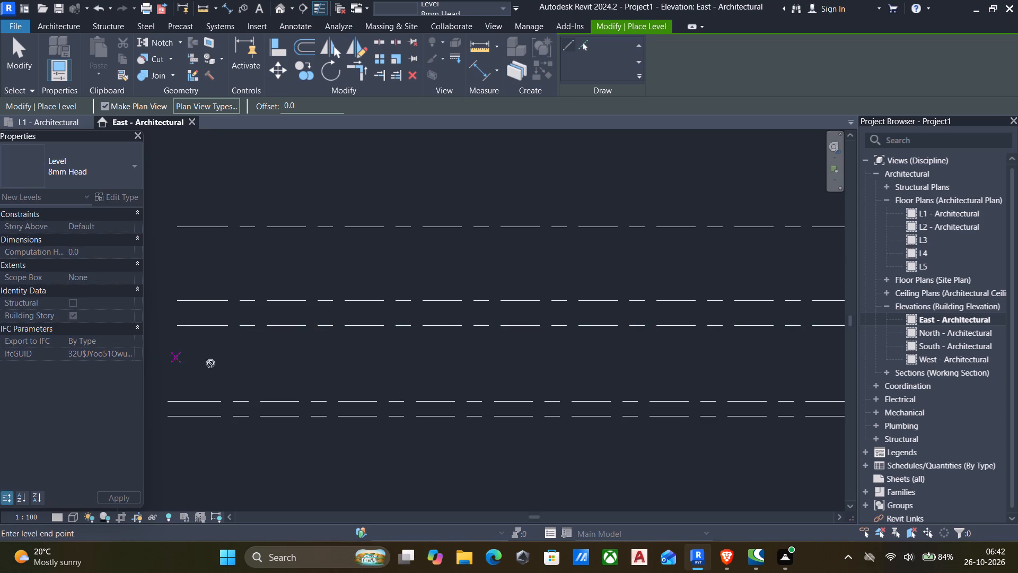
scroll(372, 369, "down", 5)
middle_click_drag(551, 383, 467, 403)
scroll(584, 385, "down", 2)
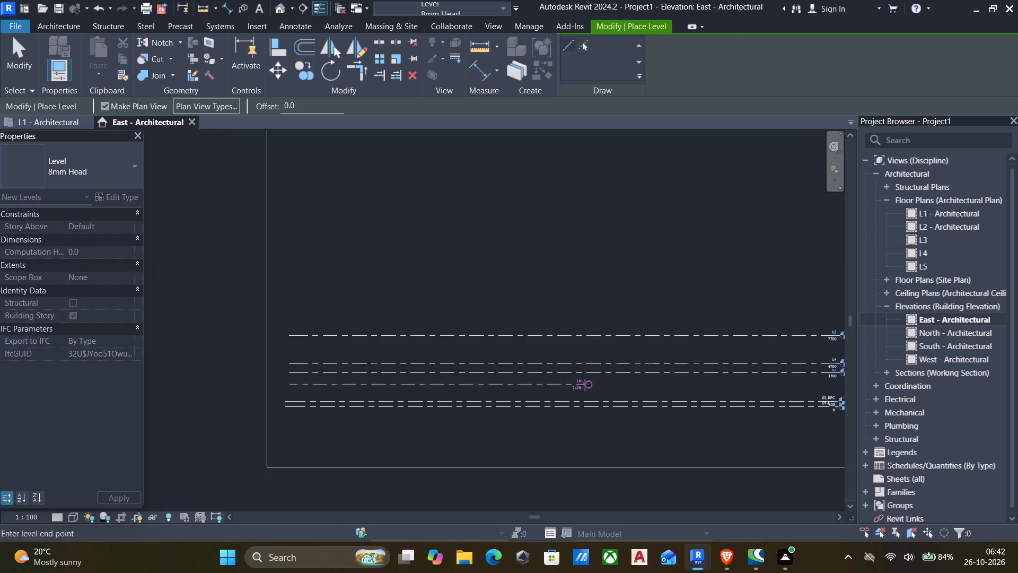
middle_click_drag(555, 393, 355, 418)
scroll(660, 427, "up", 5)
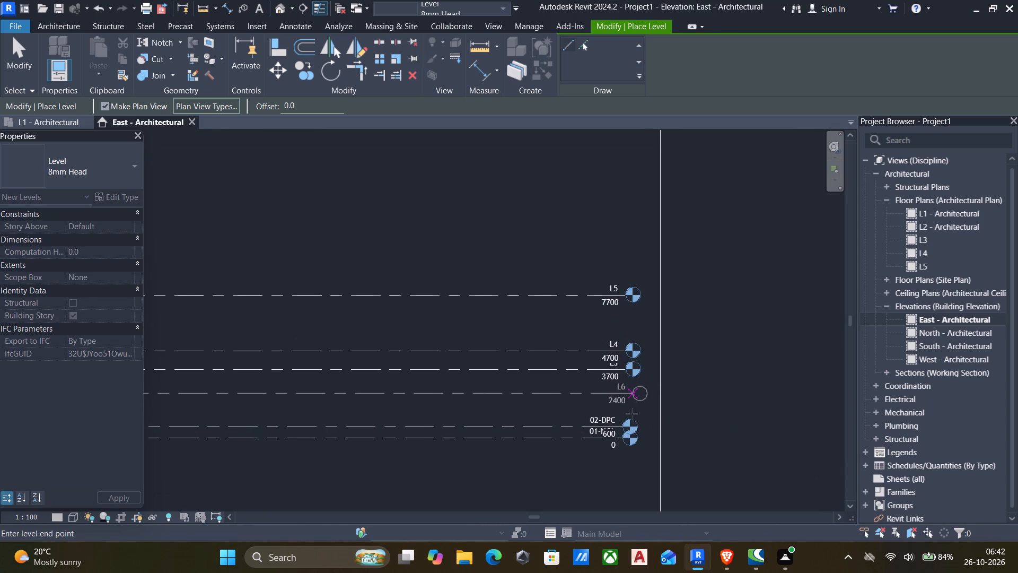
left_click(620, 406)
Place a level between L4 and L5, about 1900 mm above L4, with its ends aligned to the other levels.
scroll(583, 410, "down", 4)
middle_click_drag(581, 413, 745, 412)
scroll(713, 410, "down", 1)
scroll(745, 412, "up", 1)
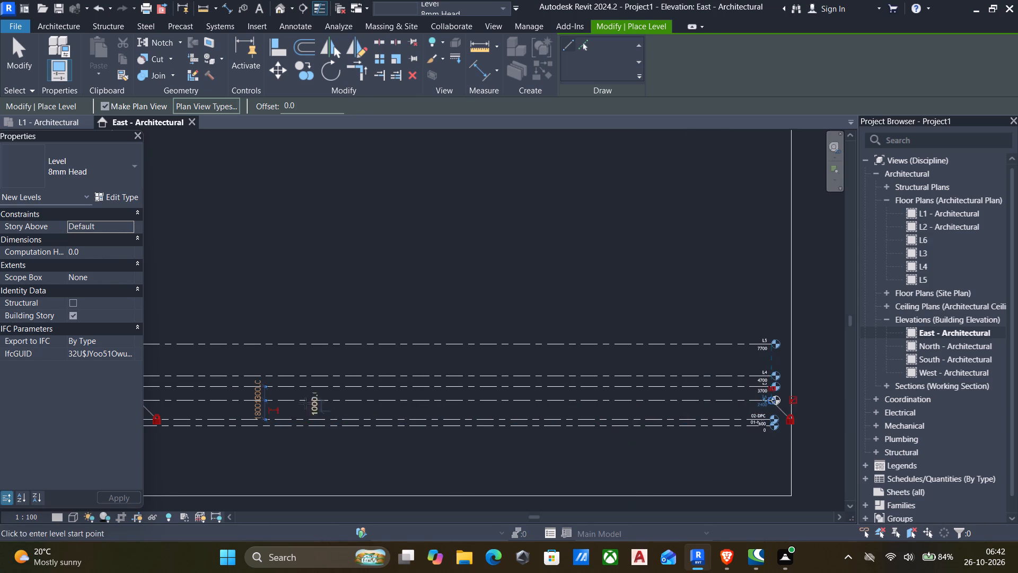
scroll(296, 402, "down", 1)
middle_click_drag(297, 402, 473, 408)
scroll(334, 370, "up", 5)
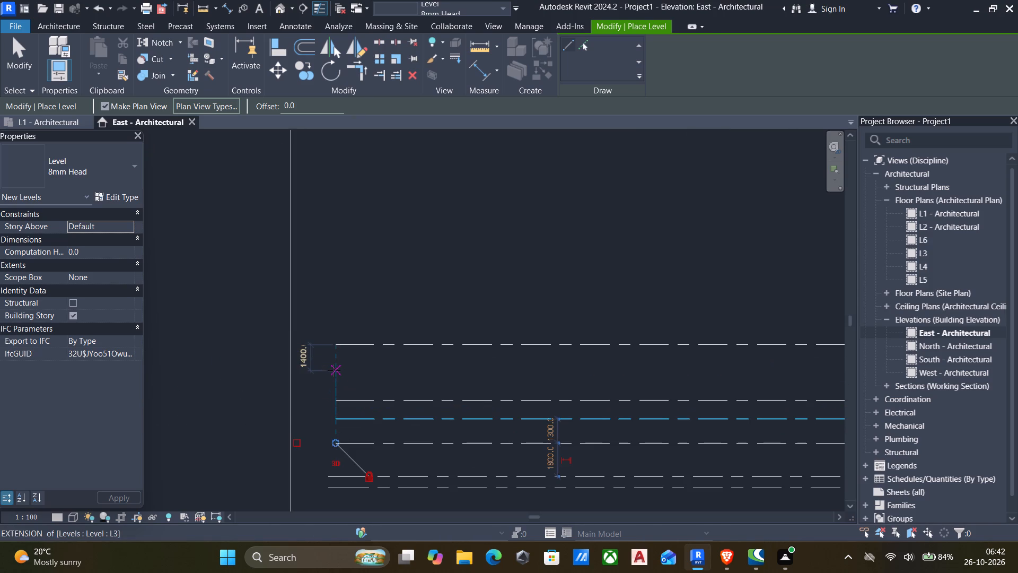
left_click(335, 366)
scroll(358, 370, "down", 5)
middle_click_drag(524, 368, 476, 382)
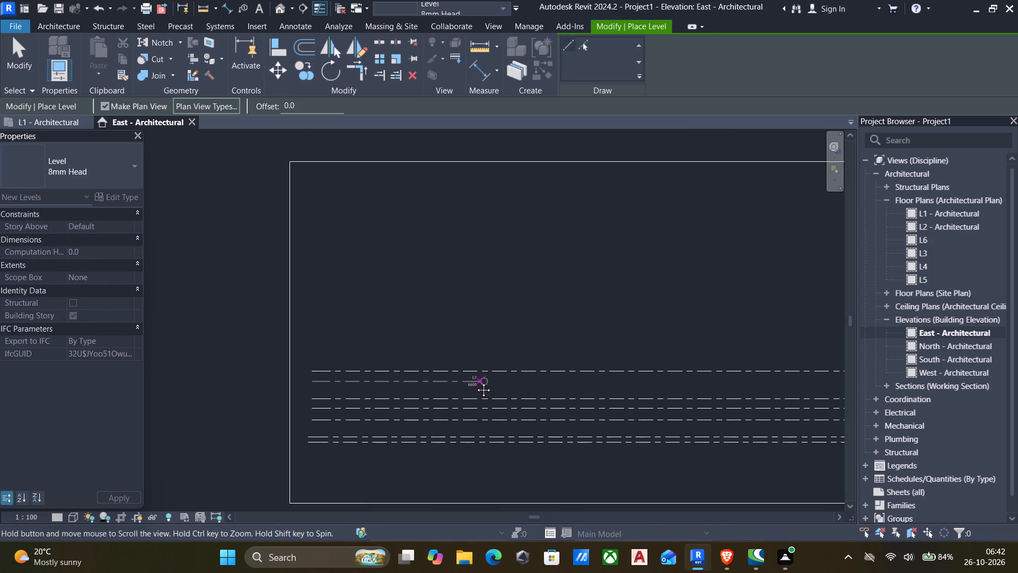
middle_click_drag(476, 382, 464, 386)
scroll(525, 369, "down", 4)
middle_click_drag(519, 391, 464, 396)
scroll(756, 401, "up", 5)
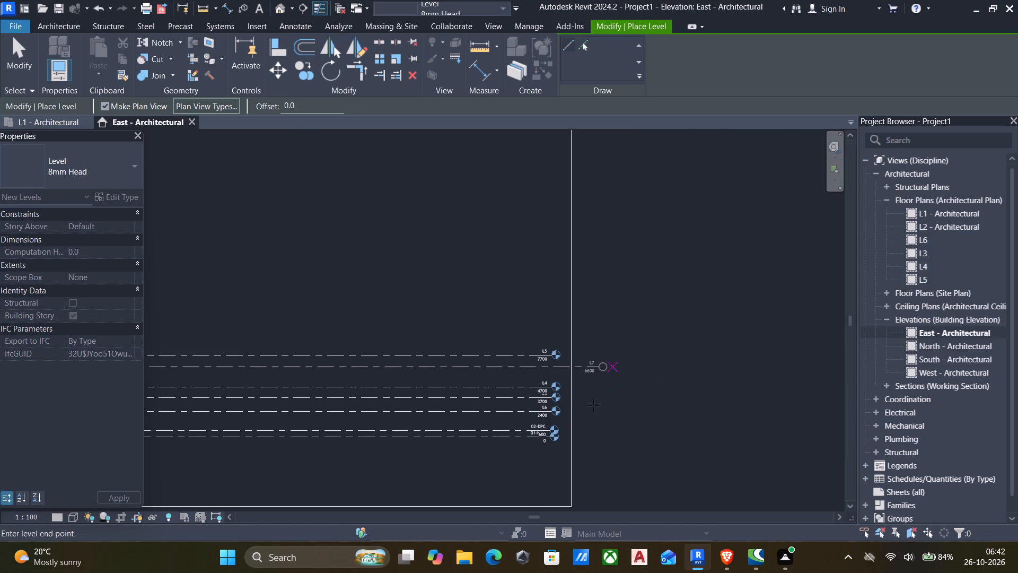
scroll(557, 410, "up", 4)
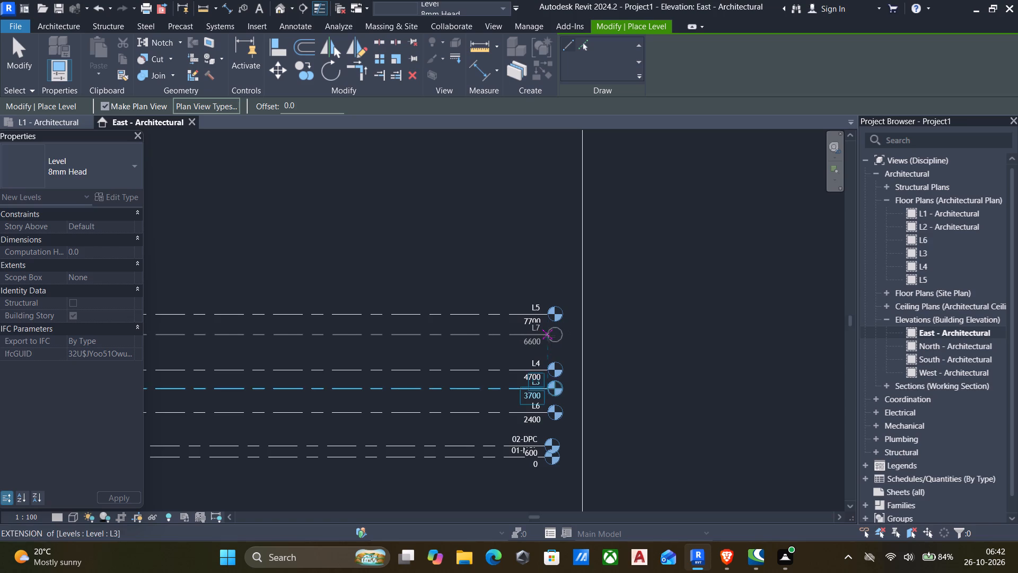
left_click(547, 337)
scroll(541, 349, "down", 4)
middle_click_drag(539, 357, 745, 359)
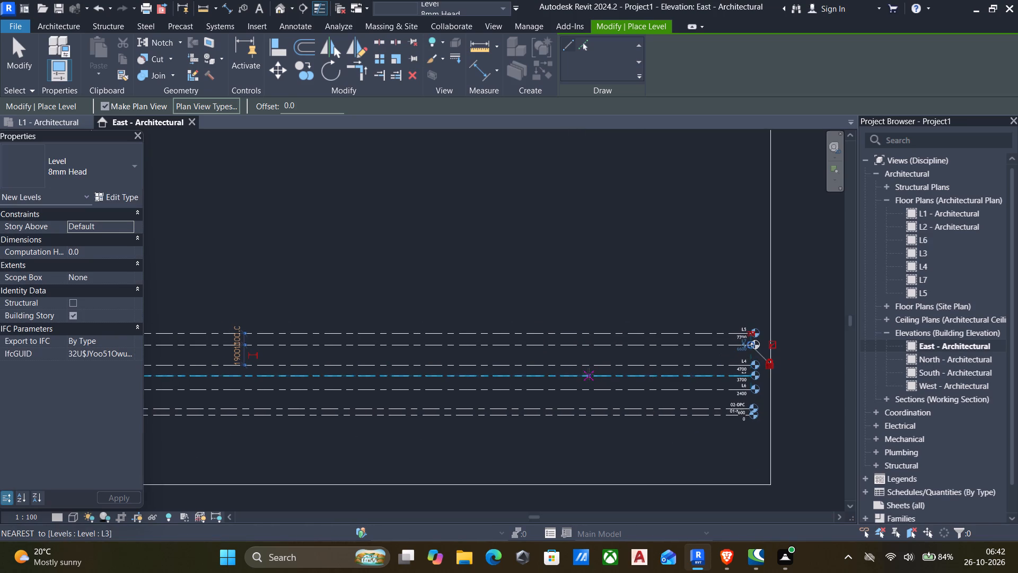
key("Escape")
scroll(602, 377, "down", 2)
middle_click_drag(605, 381, 610, 291)
key("Escape")
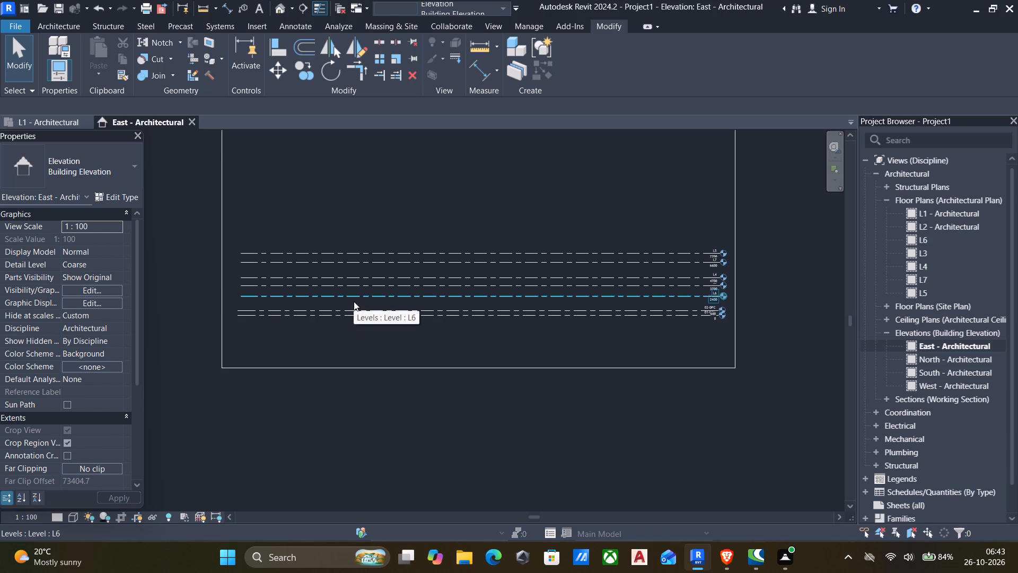
Set the distance of level L6 above level 02-DPC to 2400 mm.
left_click(345, 290)
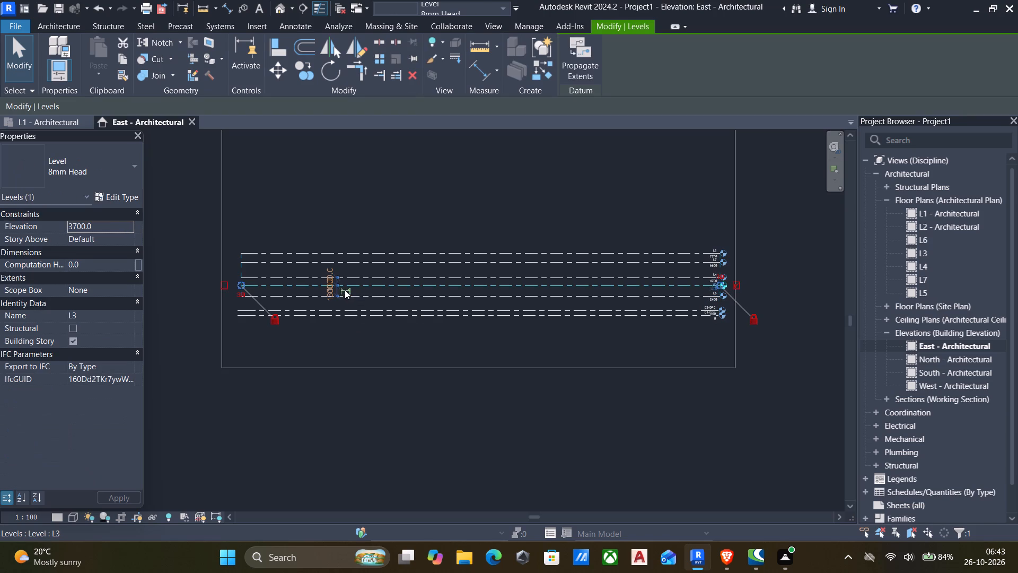
left_click(354, 299)
scroll(357, 297, "up", 3)
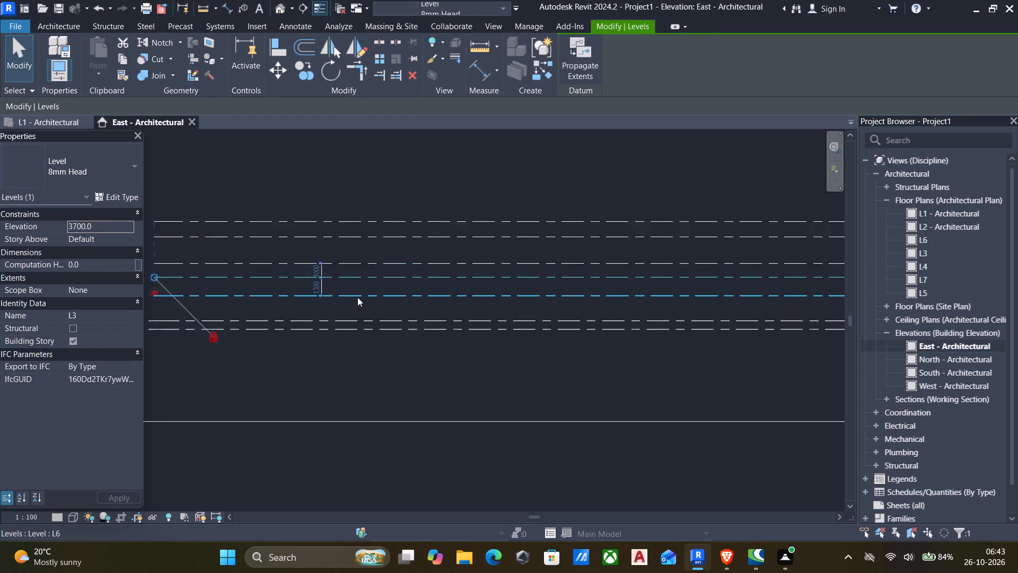
scroll(357, 297, "up", 2)
left_click(358, 297)
scroll(306, 318, "up", 4)
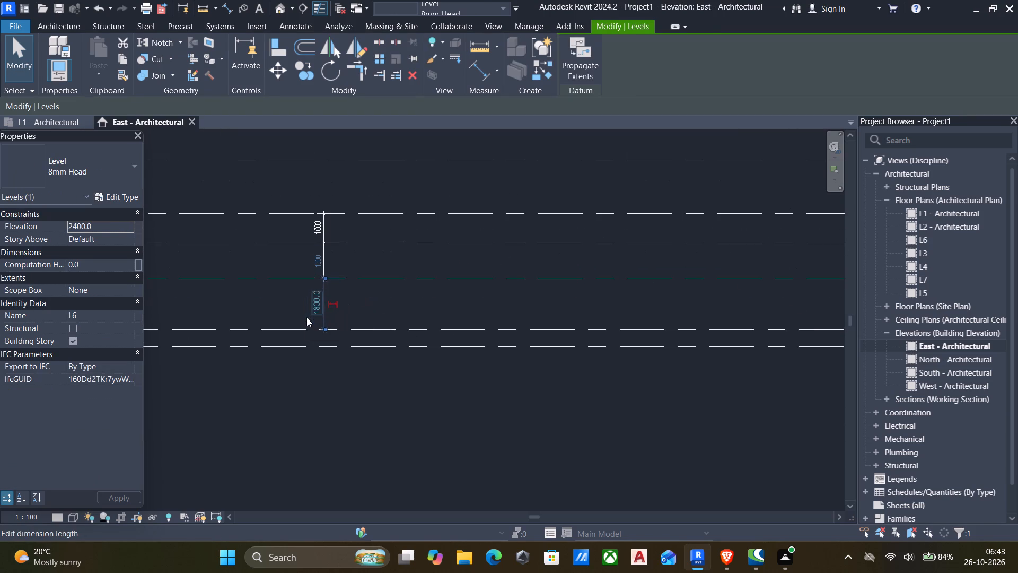
left_click(314, 309)
type("2400")
key("Return")
scroll(328, 336, "down", 5)
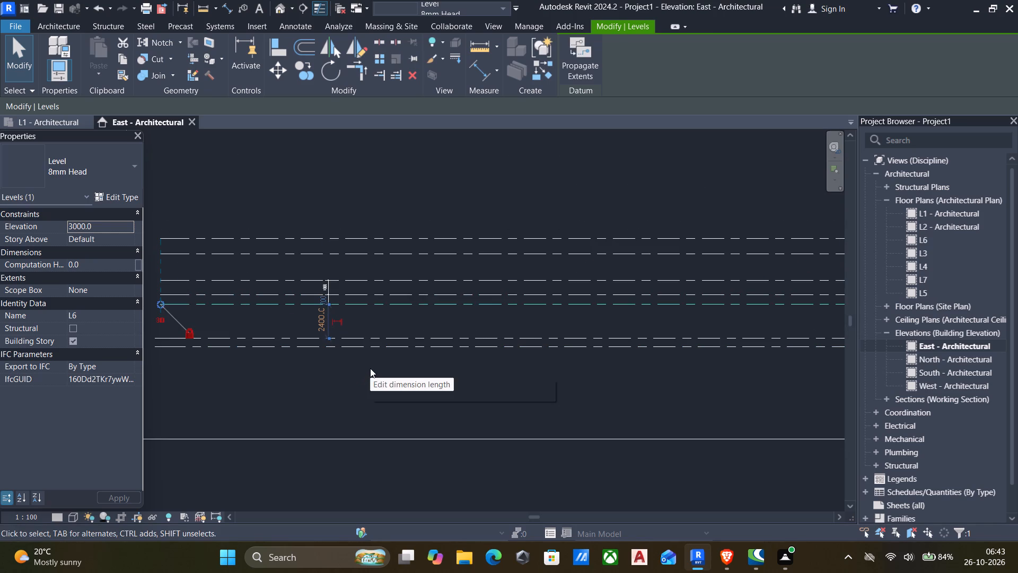
Rename level L6 as 03-LINTEL and rename its corresponding views as well.
middle_click_drag(472, 368, 285, 364)
scroll(276, 368, "down", 5)
scroll(438, 346, "up", 3)
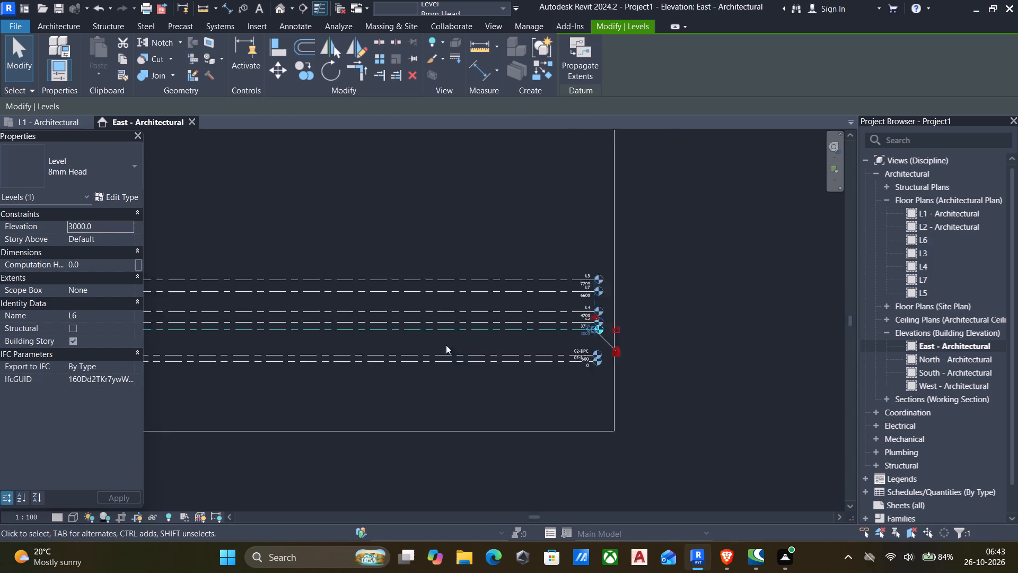
scroll(446, 345, "up", 4)
scroll(626, 326, "up", 5)
scroll(692, 321, "up", 1)
middle_click_drag(692, 321, 606, 370)
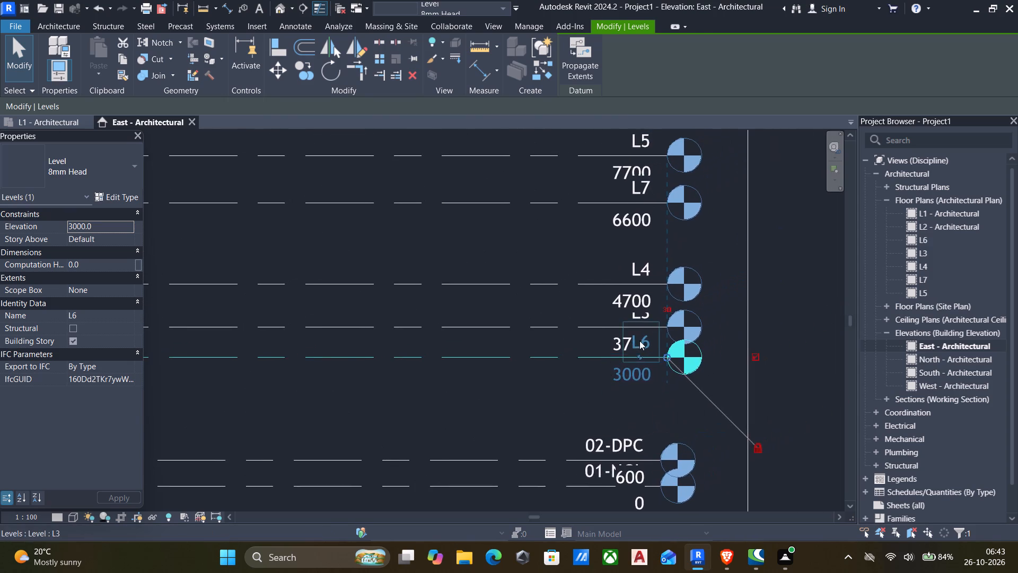
scroll(640, 348, "up", 5)
left_click(645, 341)
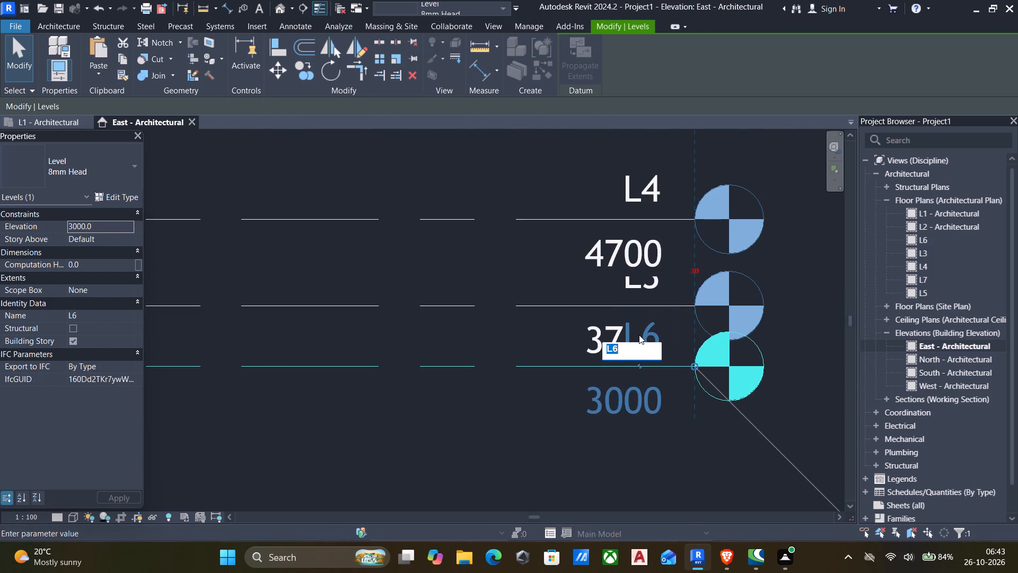
key("BackSpace")
key("0")
key("minus")
key("BackSpace")
key("3")
type("-LINTEL")
left_click(418, 451)
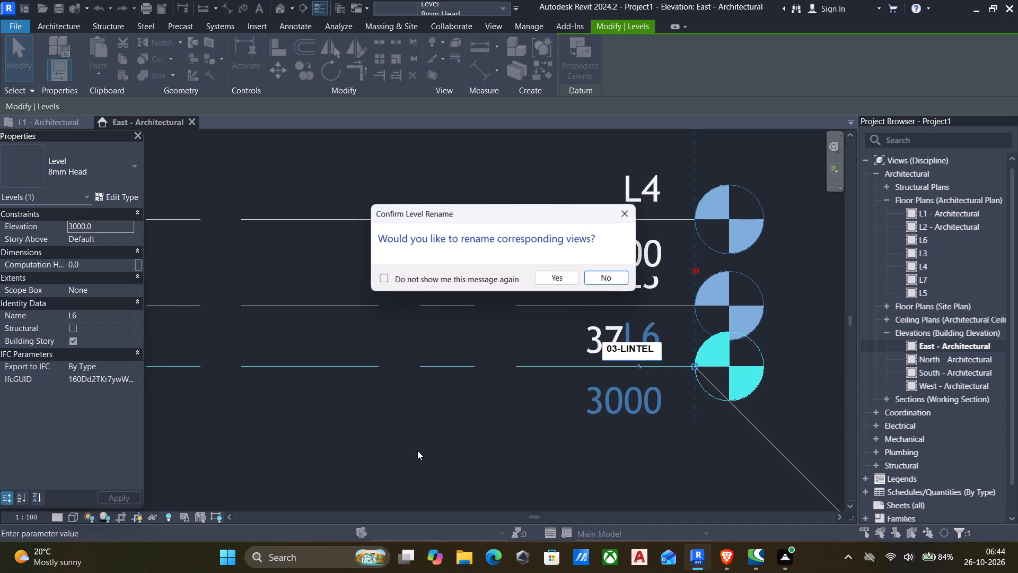
left_click(557, 280)
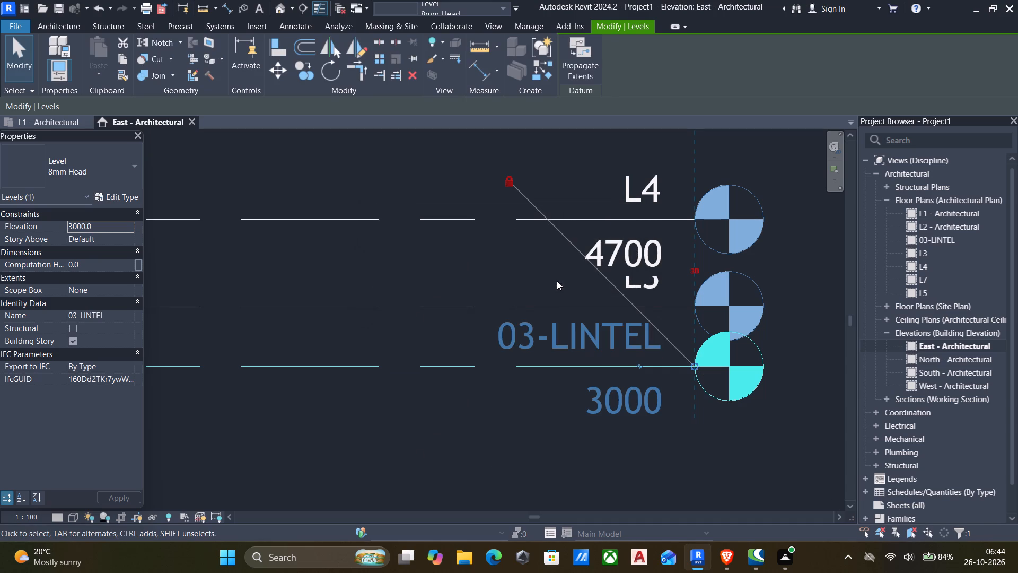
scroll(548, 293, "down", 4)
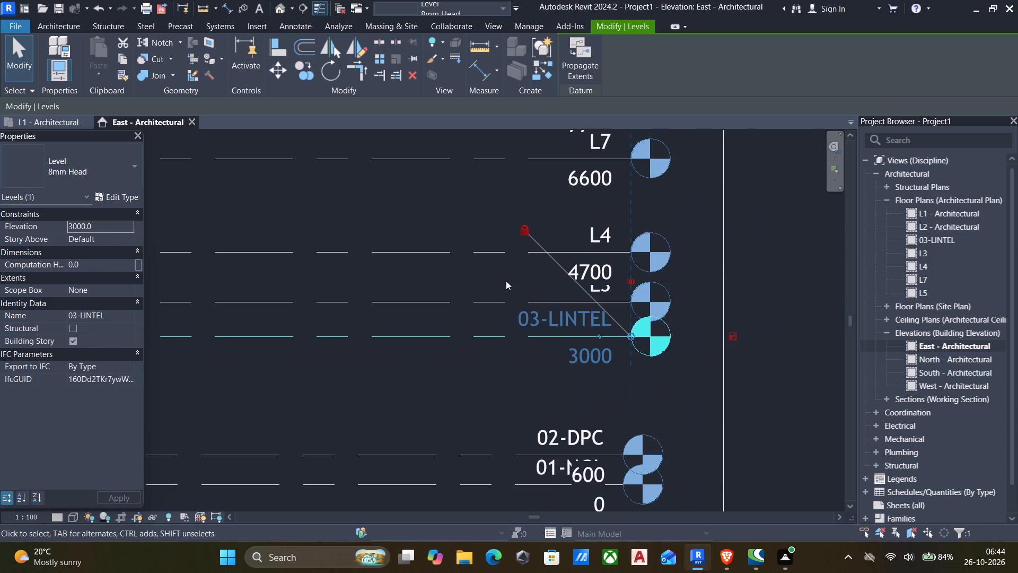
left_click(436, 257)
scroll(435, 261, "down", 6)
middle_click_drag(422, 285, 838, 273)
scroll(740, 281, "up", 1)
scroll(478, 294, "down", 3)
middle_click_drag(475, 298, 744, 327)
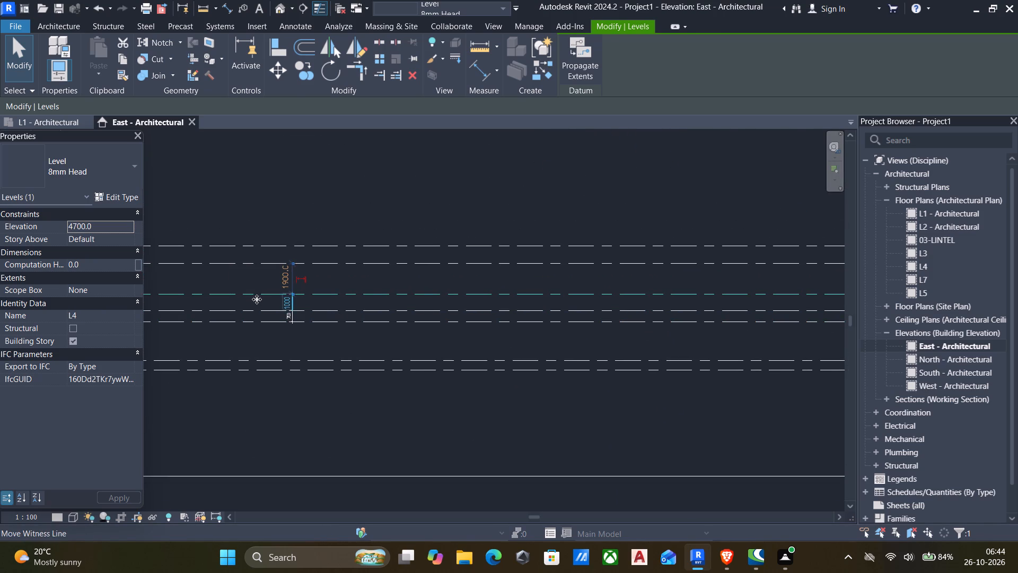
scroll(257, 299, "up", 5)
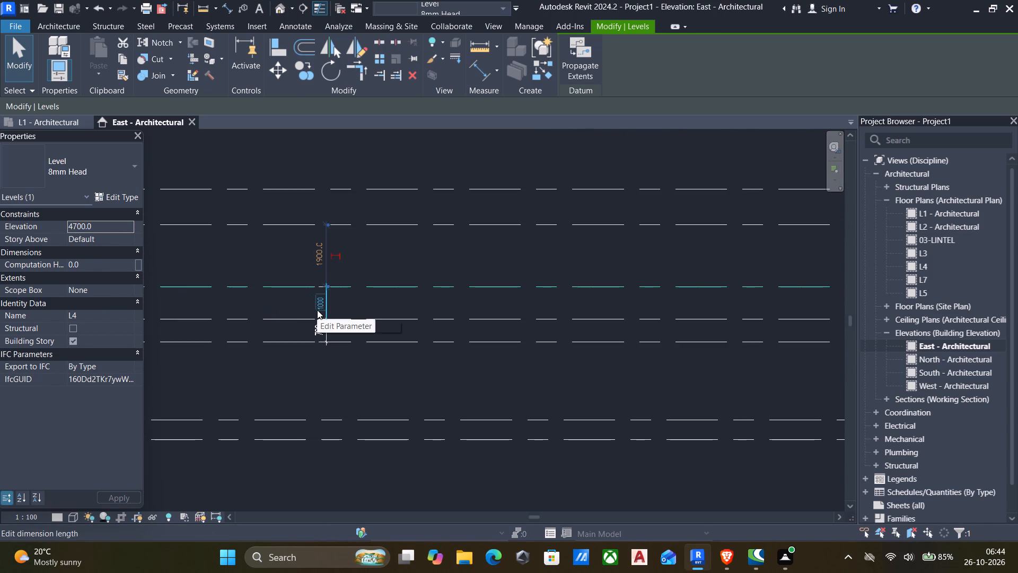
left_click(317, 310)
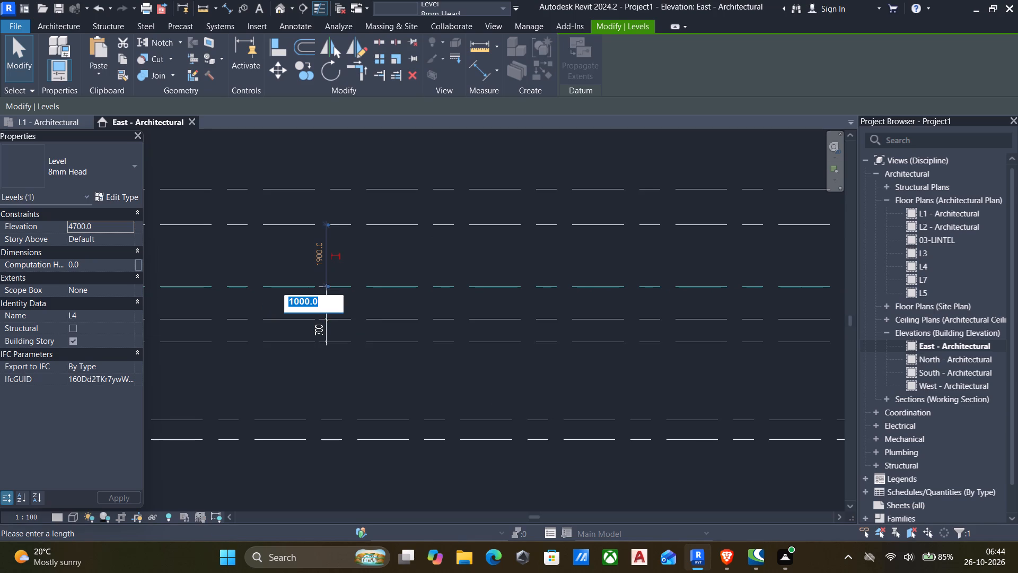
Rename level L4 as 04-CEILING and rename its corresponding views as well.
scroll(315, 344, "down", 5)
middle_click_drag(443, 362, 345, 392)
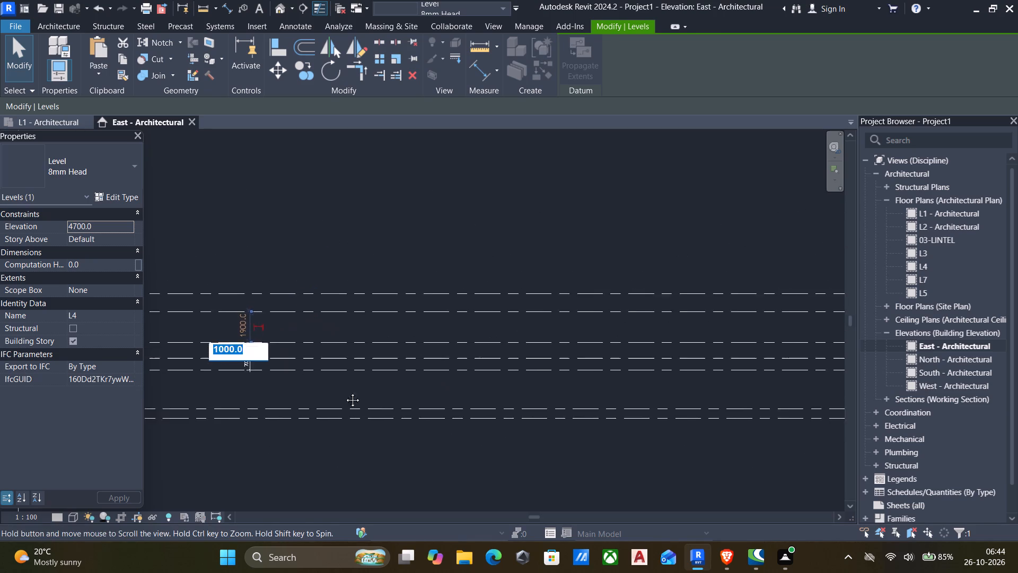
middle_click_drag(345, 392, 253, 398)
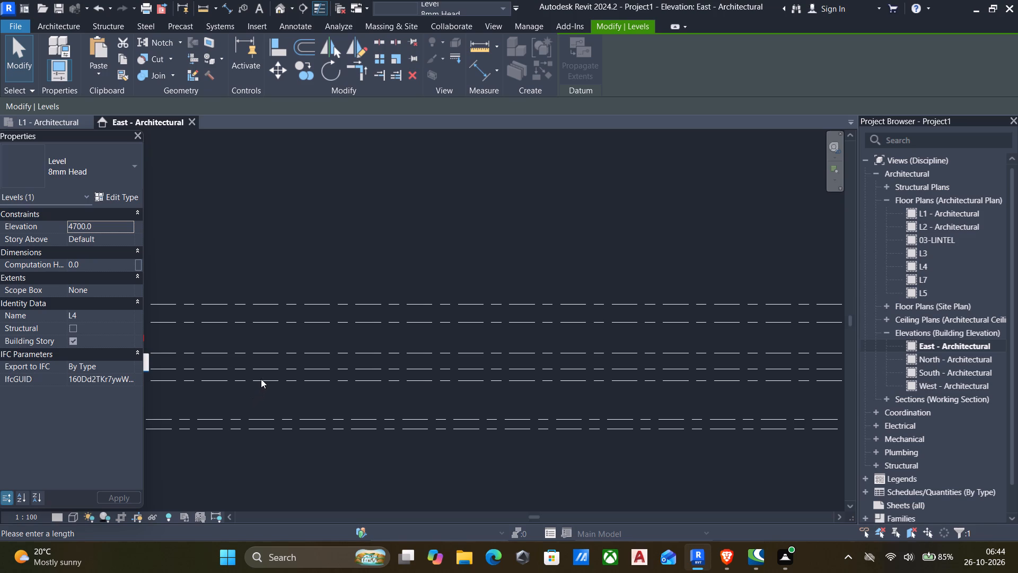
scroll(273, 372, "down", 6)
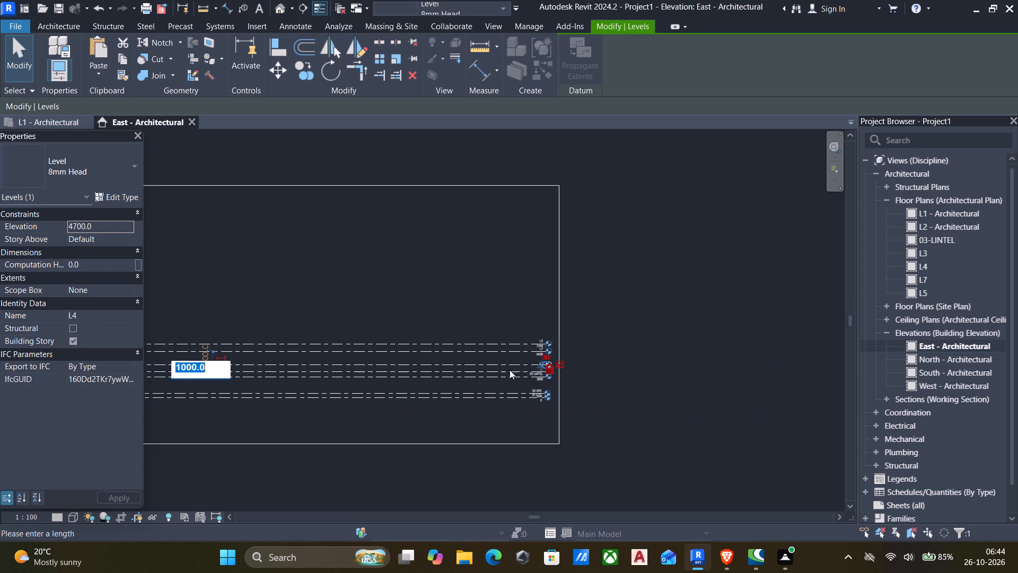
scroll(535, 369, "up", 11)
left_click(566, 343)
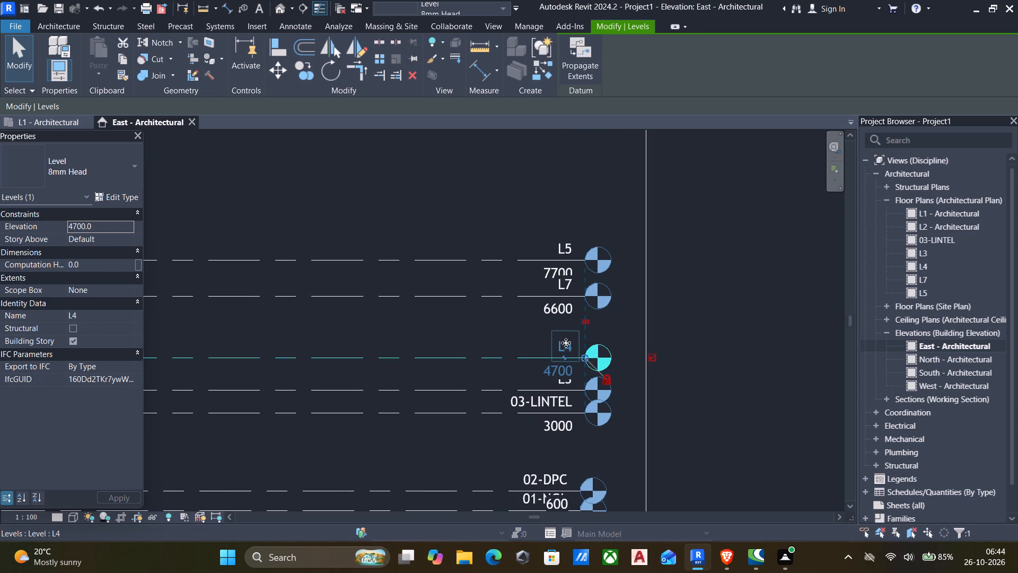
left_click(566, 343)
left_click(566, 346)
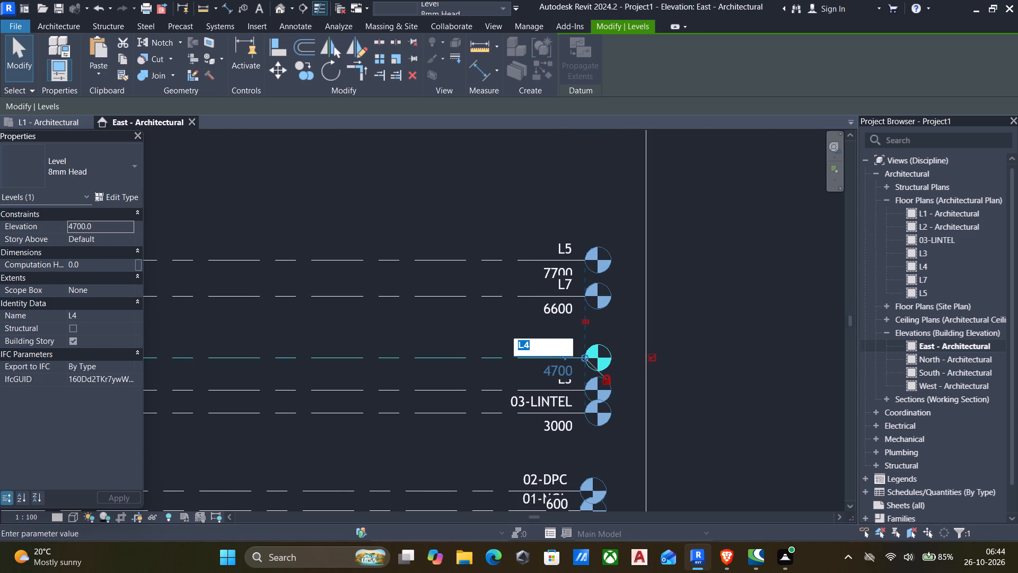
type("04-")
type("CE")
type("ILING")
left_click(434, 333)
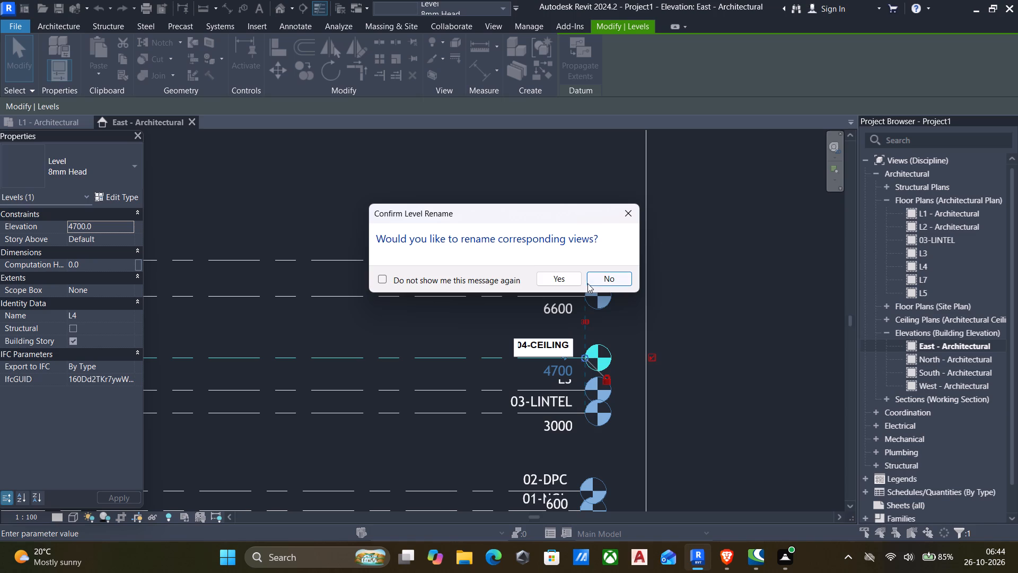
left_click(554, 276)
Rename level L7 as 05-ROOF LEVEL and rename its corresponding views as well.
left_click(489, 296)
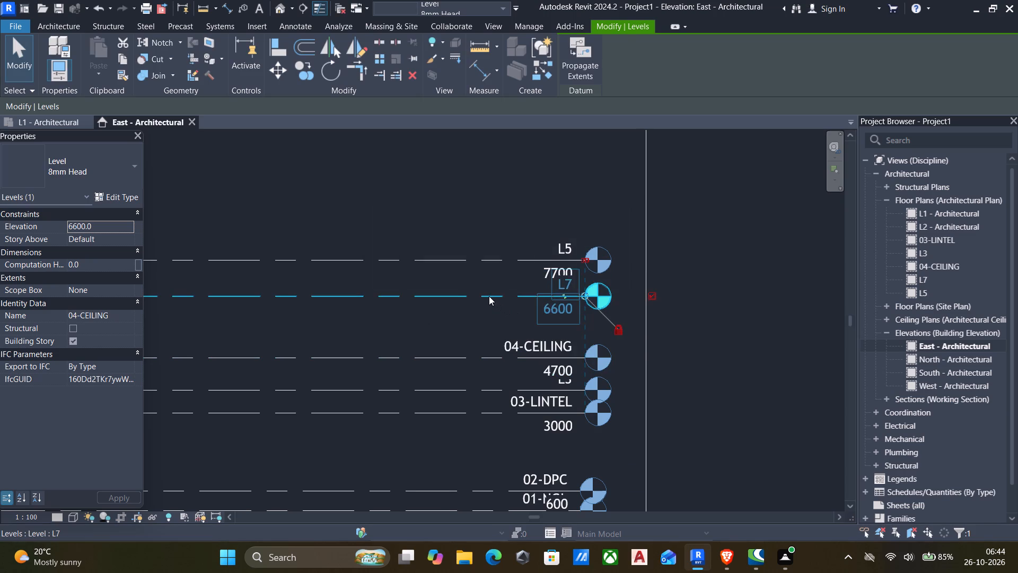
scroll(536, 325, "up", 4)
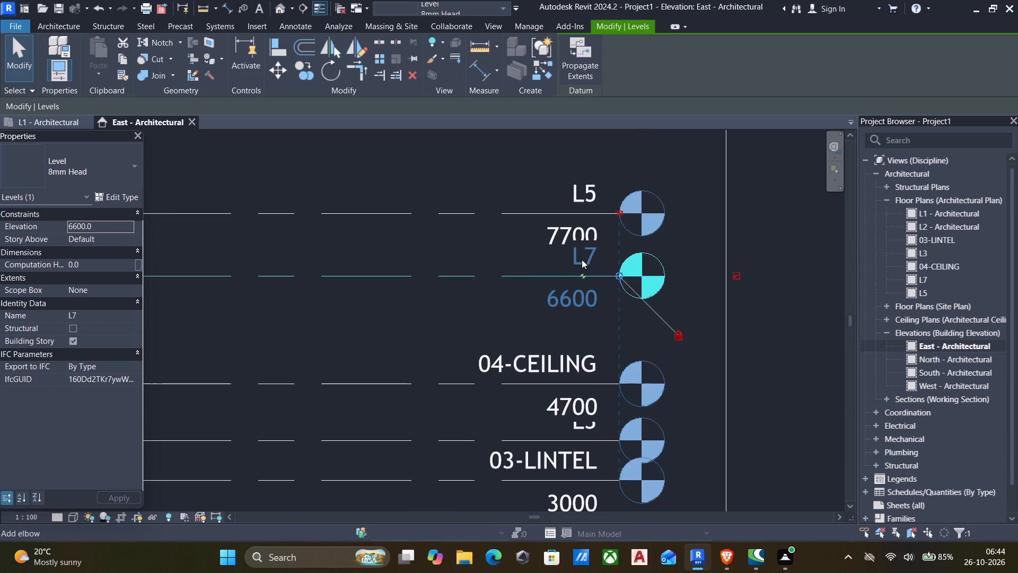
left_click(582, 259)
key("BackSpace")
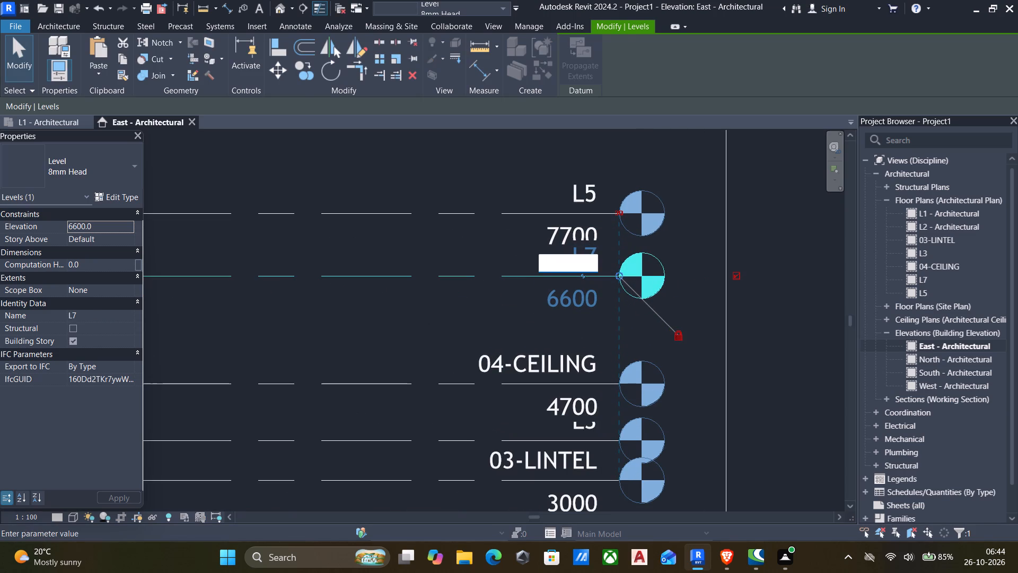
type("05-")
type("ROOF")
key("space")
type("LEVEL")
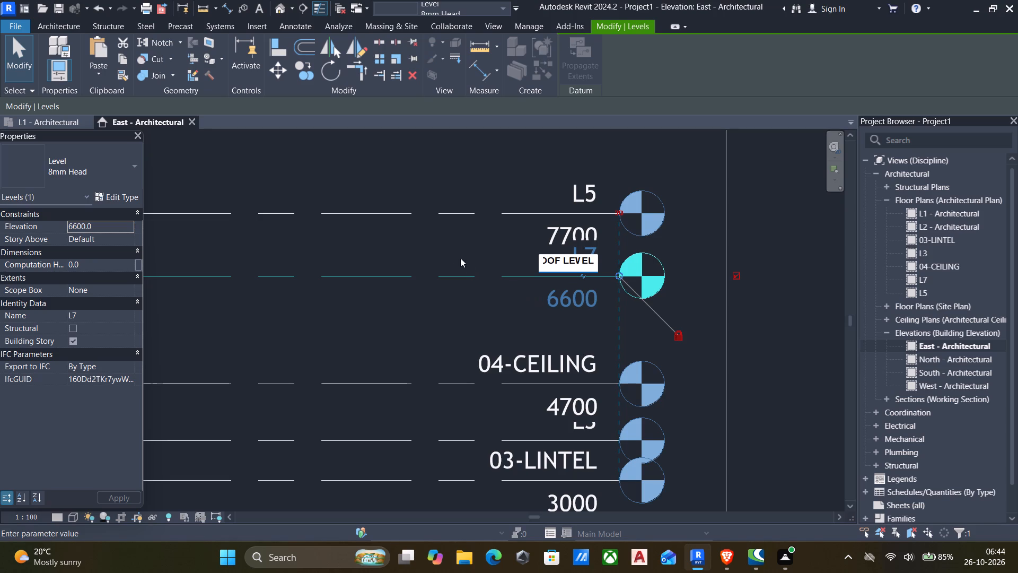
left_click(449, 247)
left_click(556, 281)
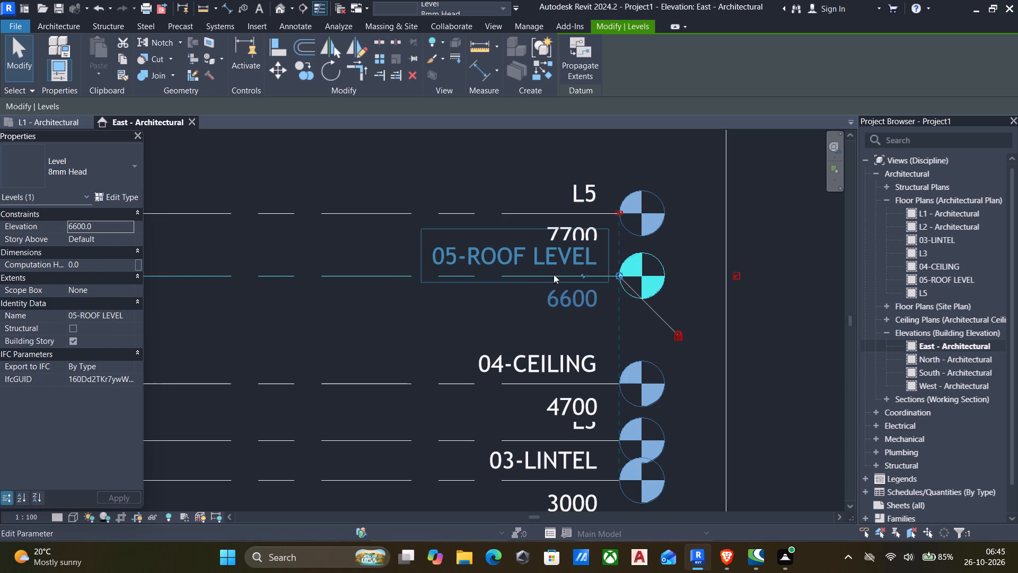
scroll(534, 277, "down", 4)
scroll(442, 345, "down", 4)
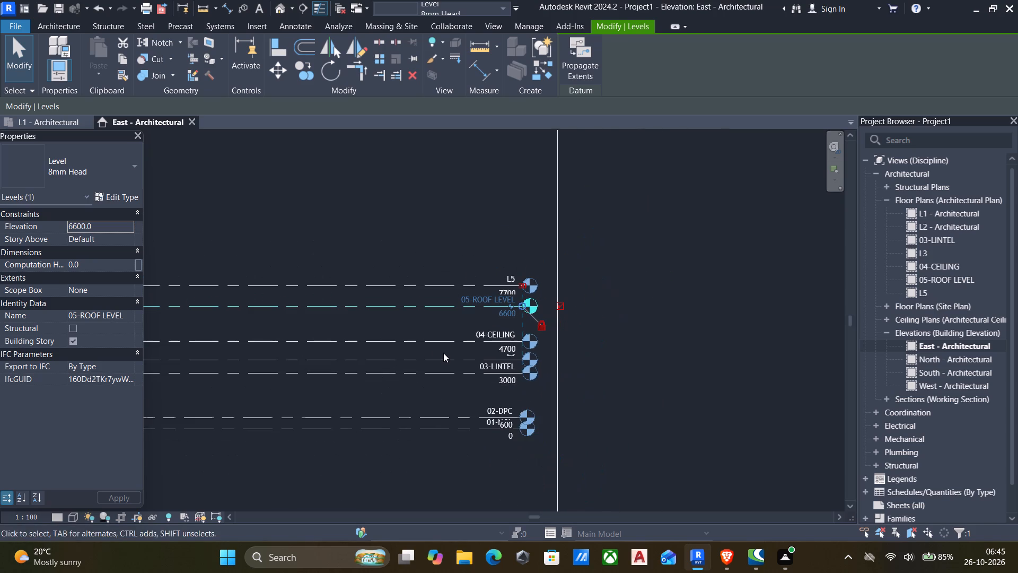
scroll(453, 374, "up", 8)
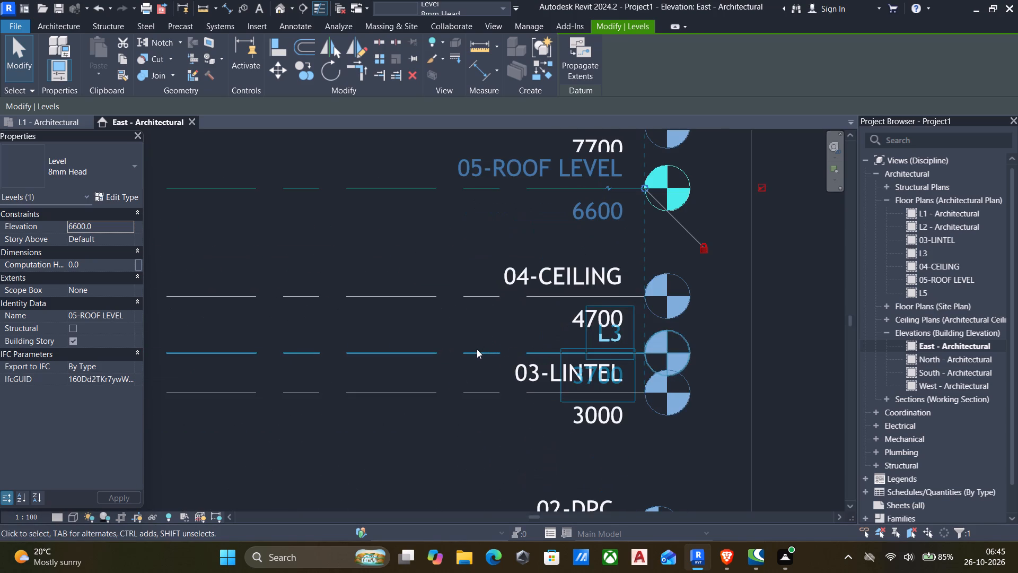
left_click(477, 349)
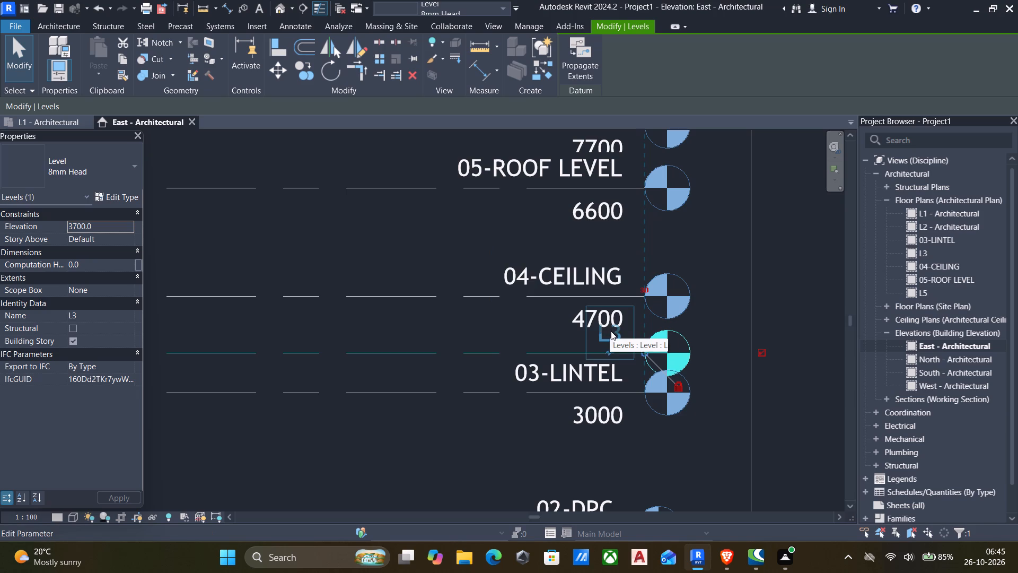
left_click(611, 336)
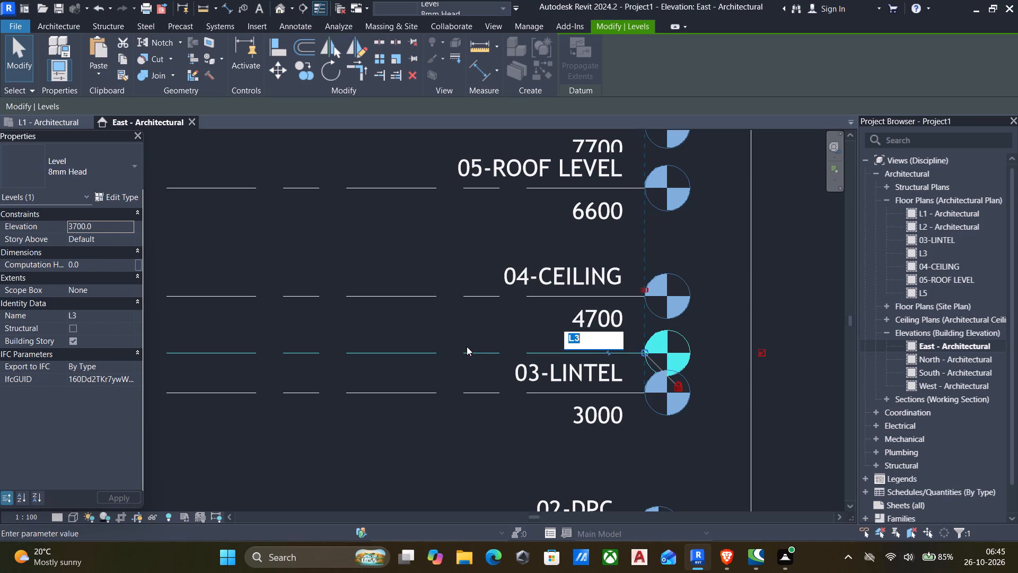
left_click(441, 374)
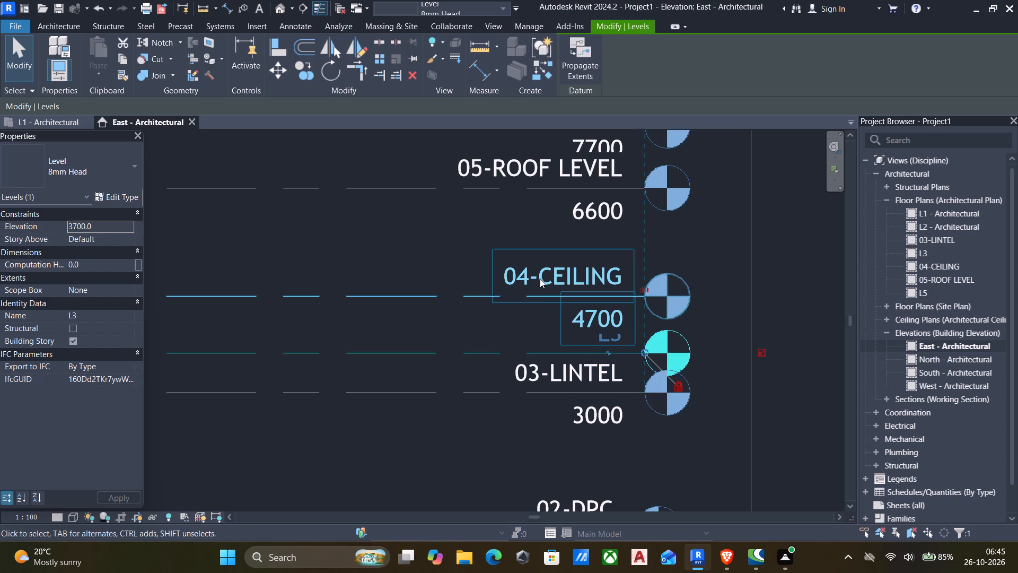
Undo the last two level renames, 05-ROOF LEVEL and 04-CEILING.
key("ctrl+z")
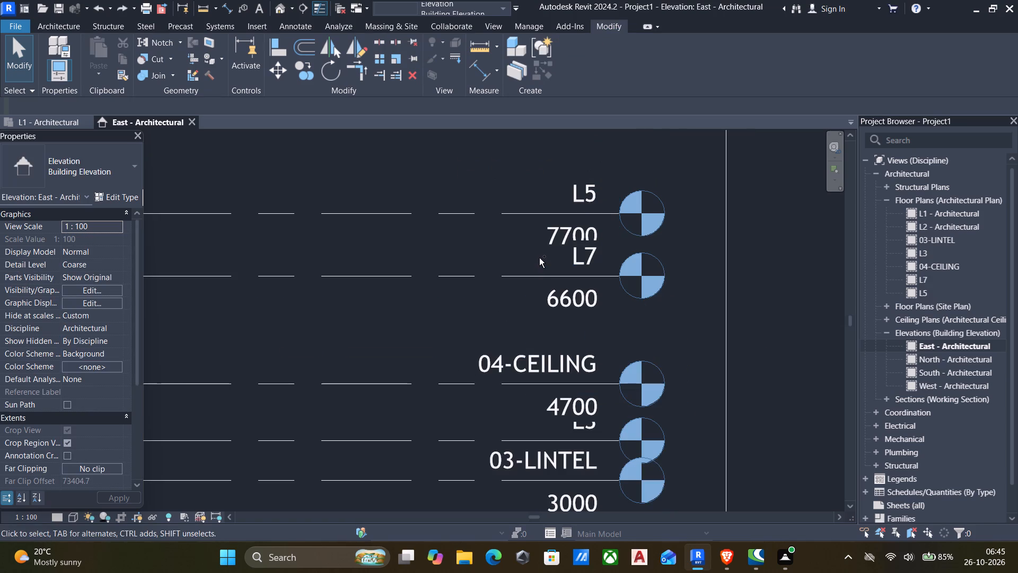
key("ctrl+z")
Rename level L3, just above 03-LINTEL, as 04-CEILING and rename its corresponding views as well.
scroll(532, 313, "down", 4)
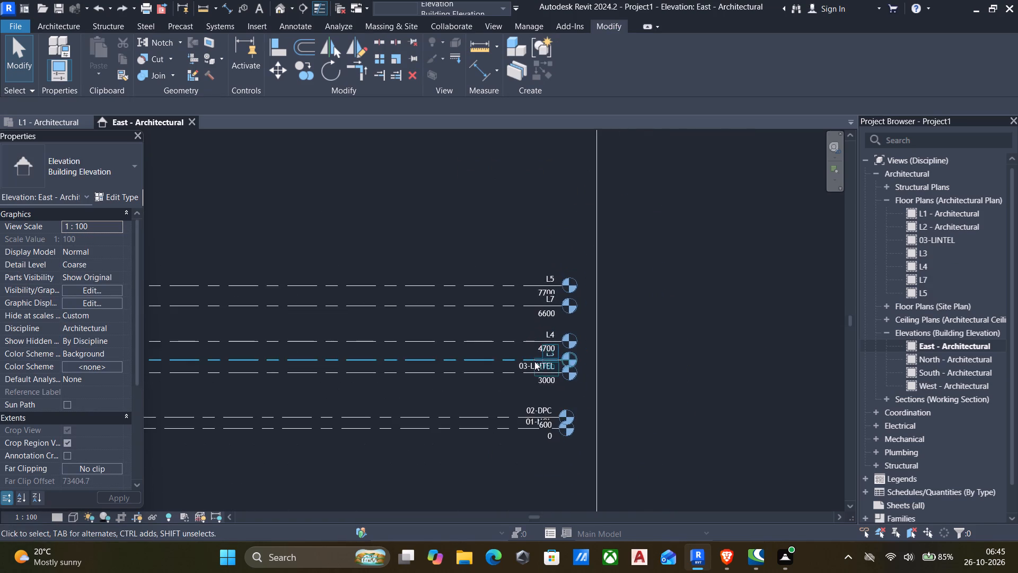
scroll(536, 366, "up", 9)
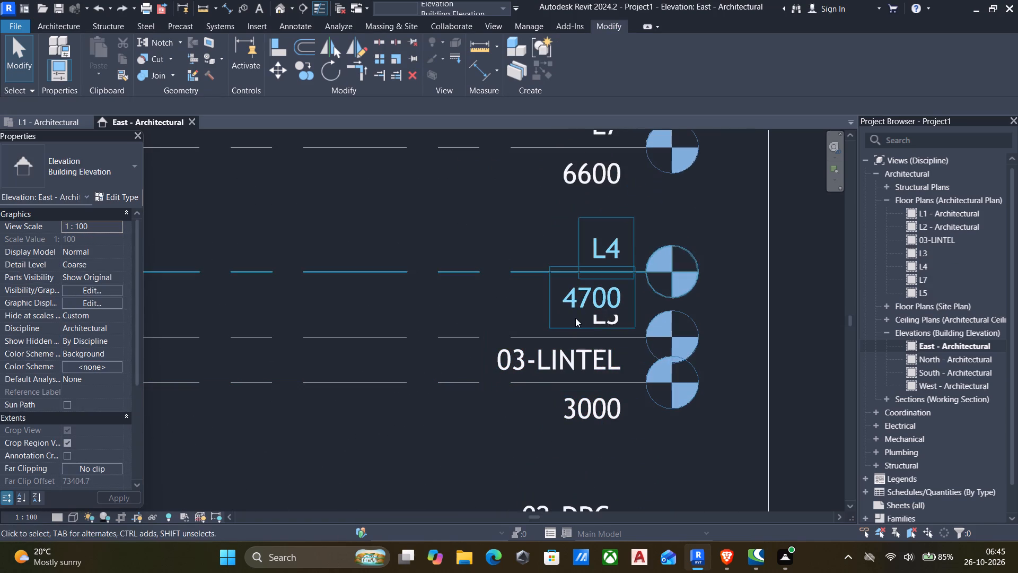
left_click(449, 339)
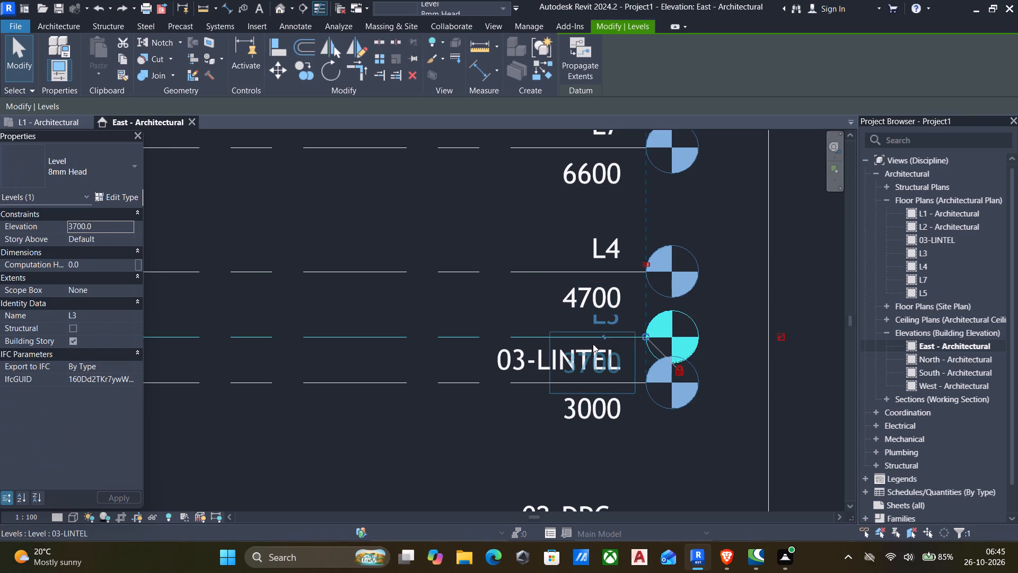
left_click(617, 315)
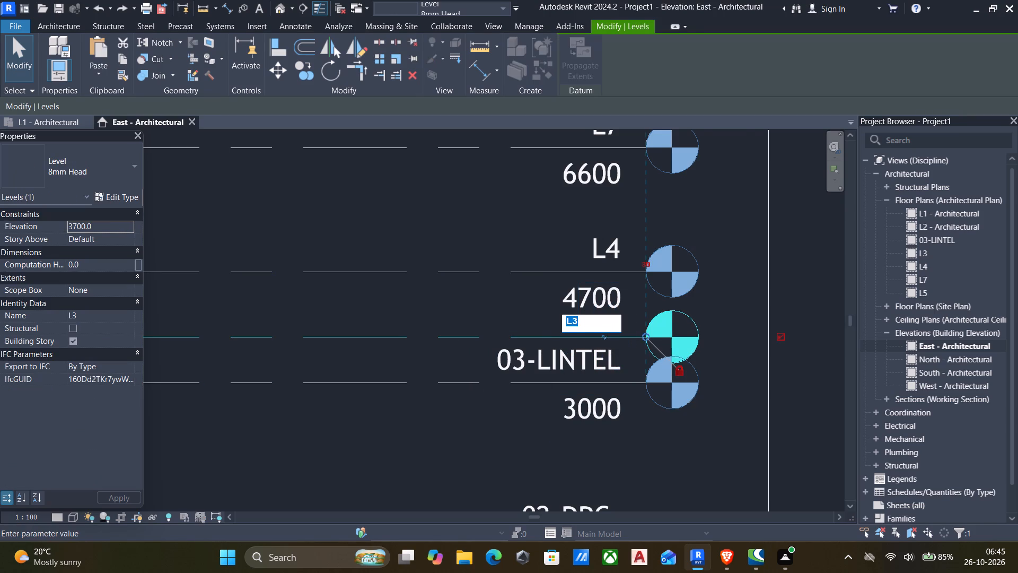
scroll(597, 322, "down", 5)
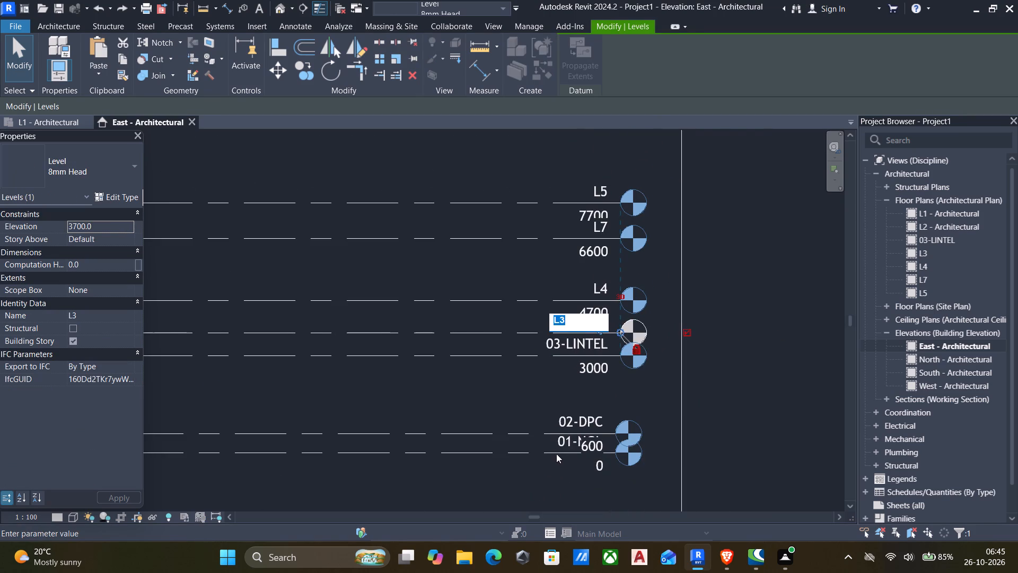
scroll(556, 457, "down", 1)
middle_click_drag(556, 458, 554, 426)
scroll(554, 424, "up", 4)
scroll(590, 319, "up", 1)
middle_click_drag(590, 318, 574, 420)
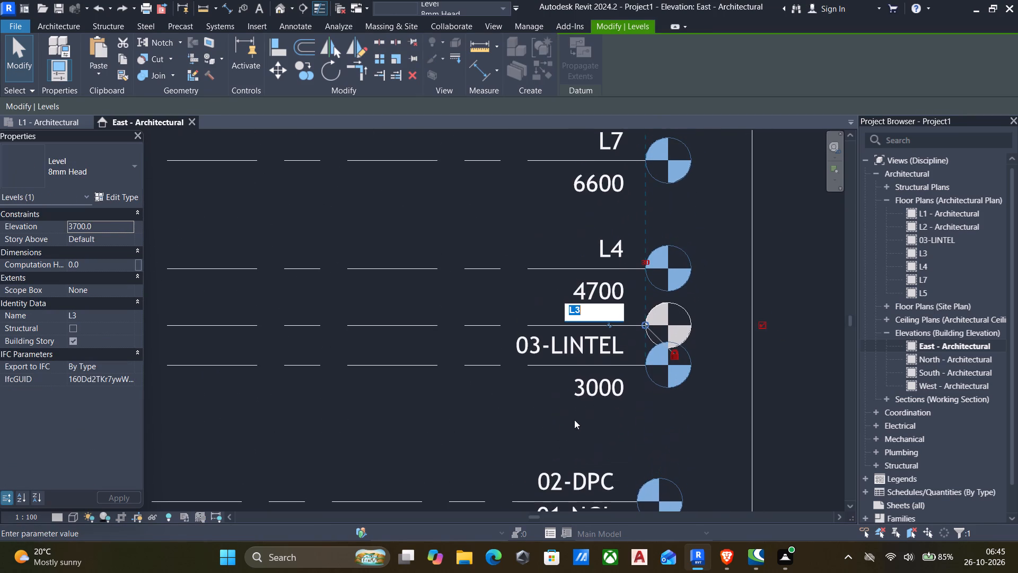
key("0")
key("4")
key("minus")
type("CEL")
key("BackSpace")
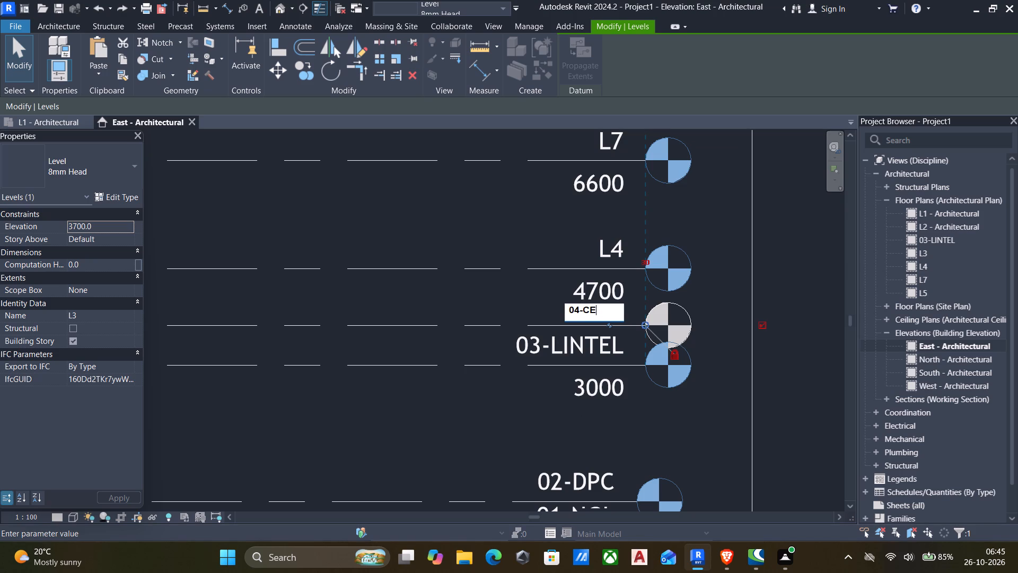
type("ILING")
left_click(490, 293)
left_click(551, 277)
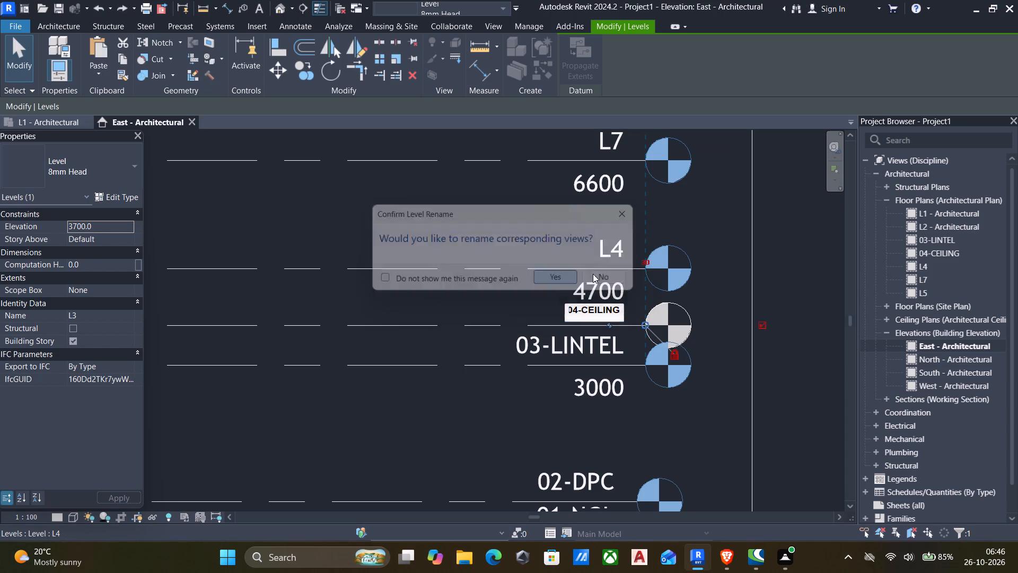
Rename level L4, just above 04-CEILING, as 05-ROOF LEVEL and rename its corresponding views as well.
left_click(613, 246)
left_click(612, 246)
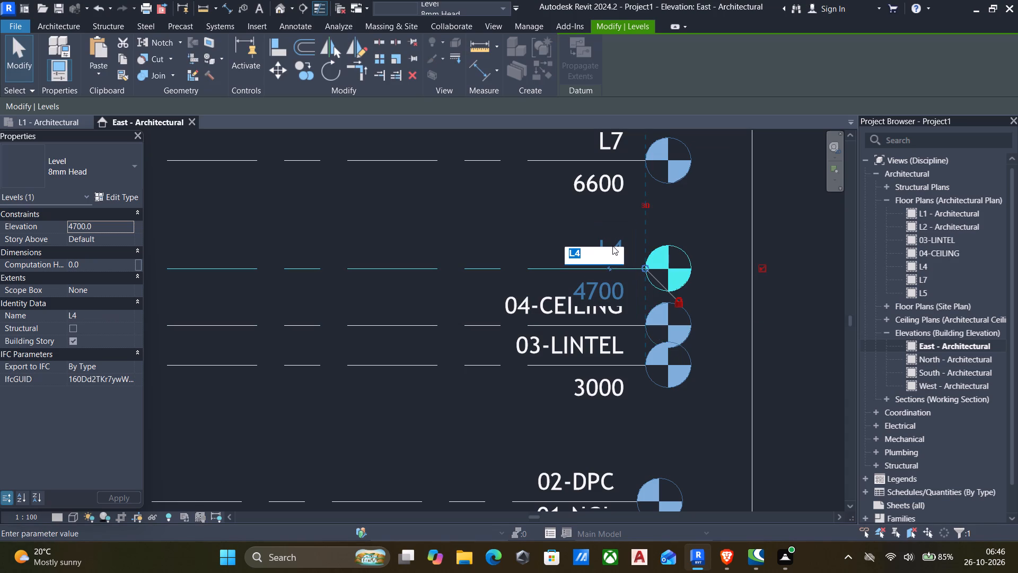
key("BackSpace")
type("05-")
type("ROOF")
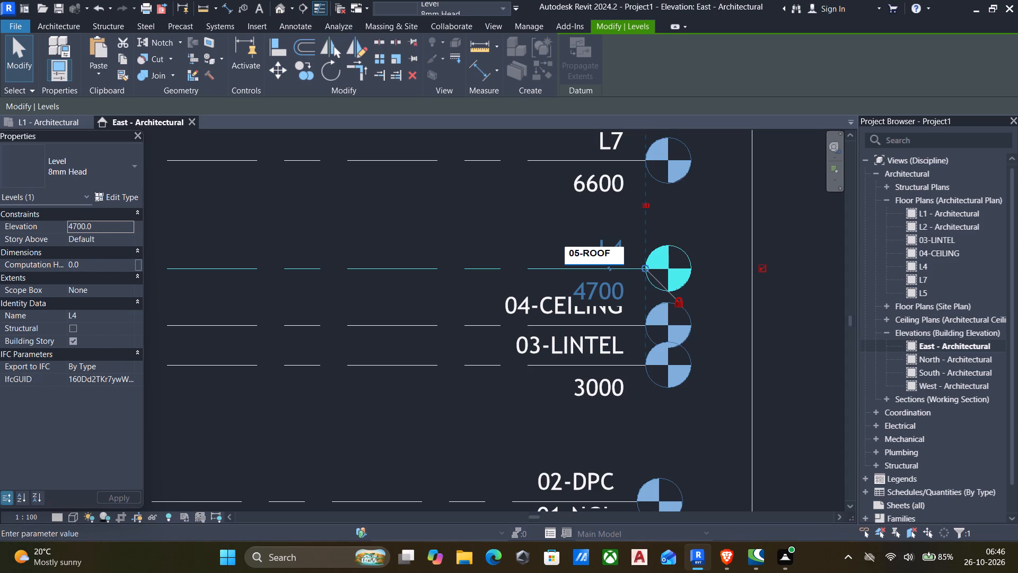
key("space")
type("LEVEL")
left_click(471, 221)
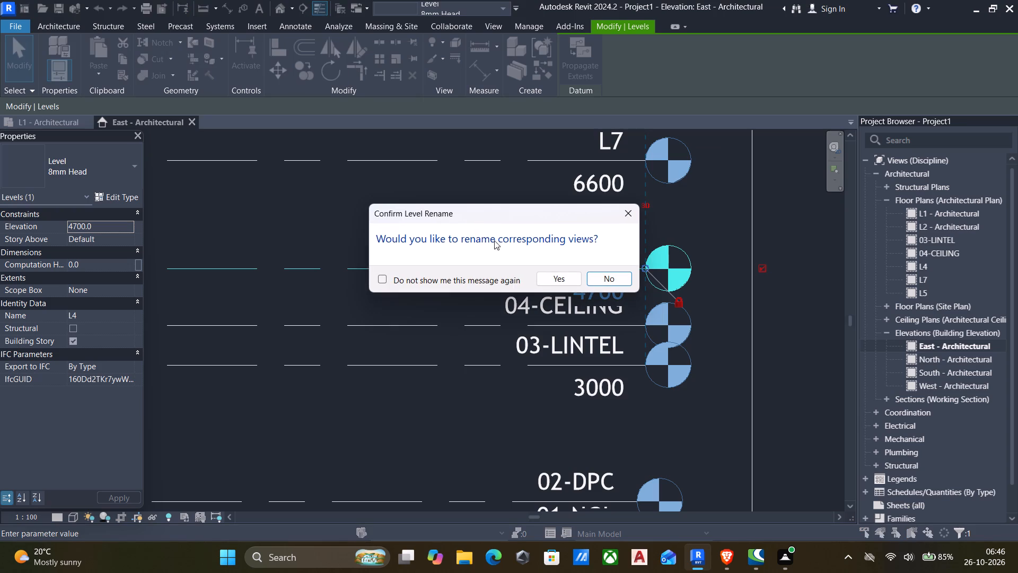
left_click(555, 277)
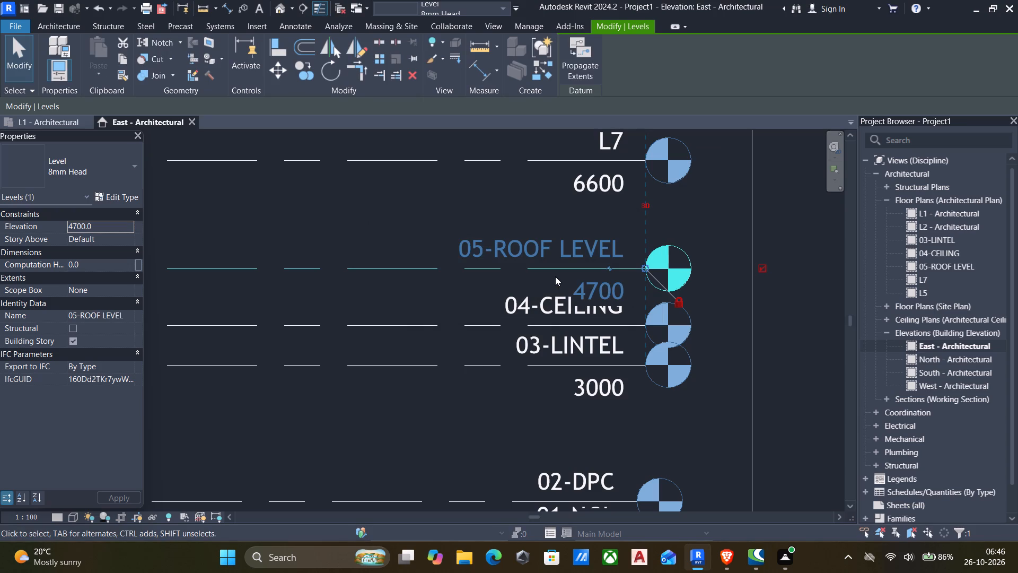
Rename level L7, above 05-ROOF LEVEL, as 06-LINTEL and rename its corresponding views as well.
middle_click_drag(589, 262, 585, 329)
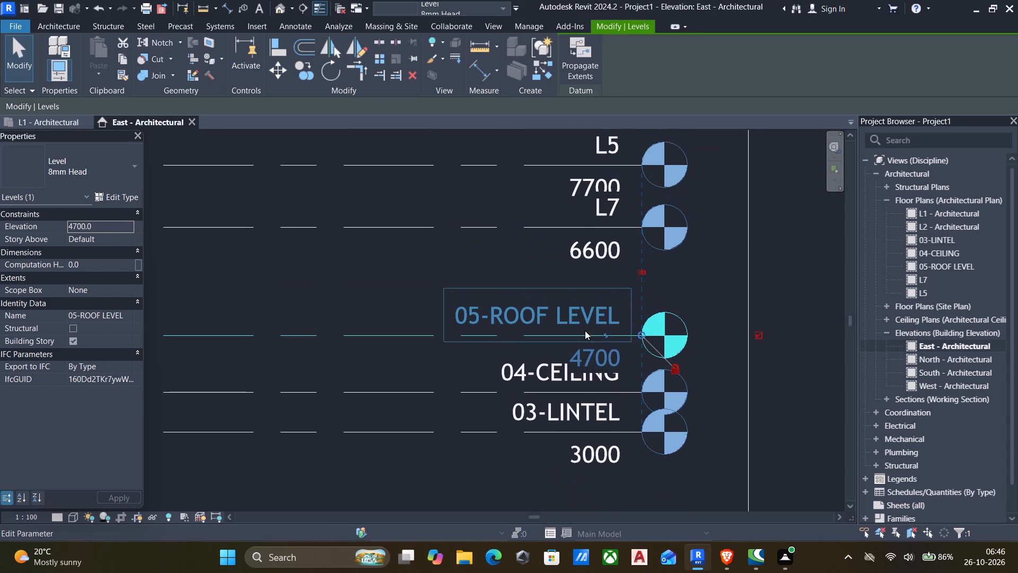
left_click(613, 211)
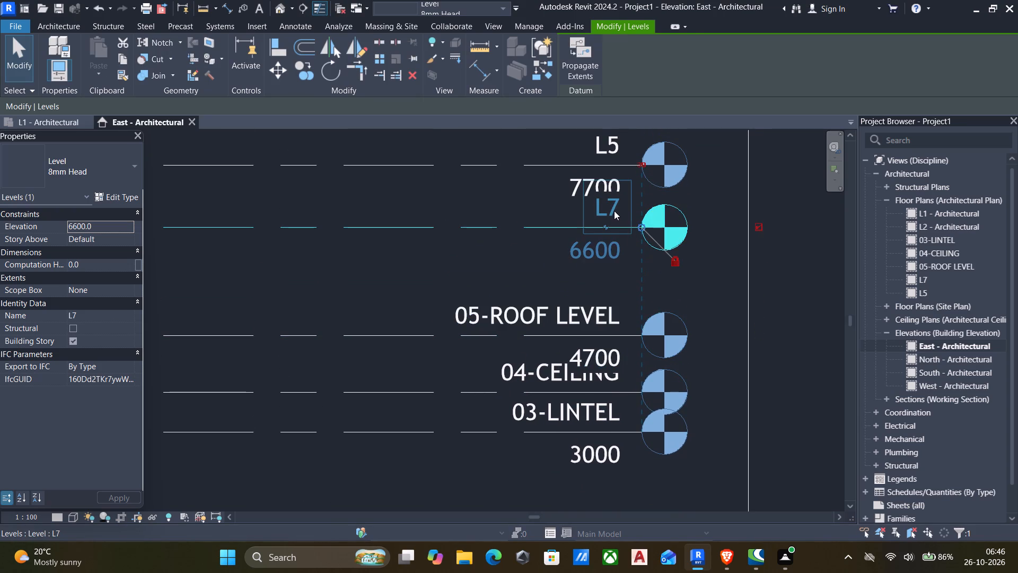
double_click(610, 208)
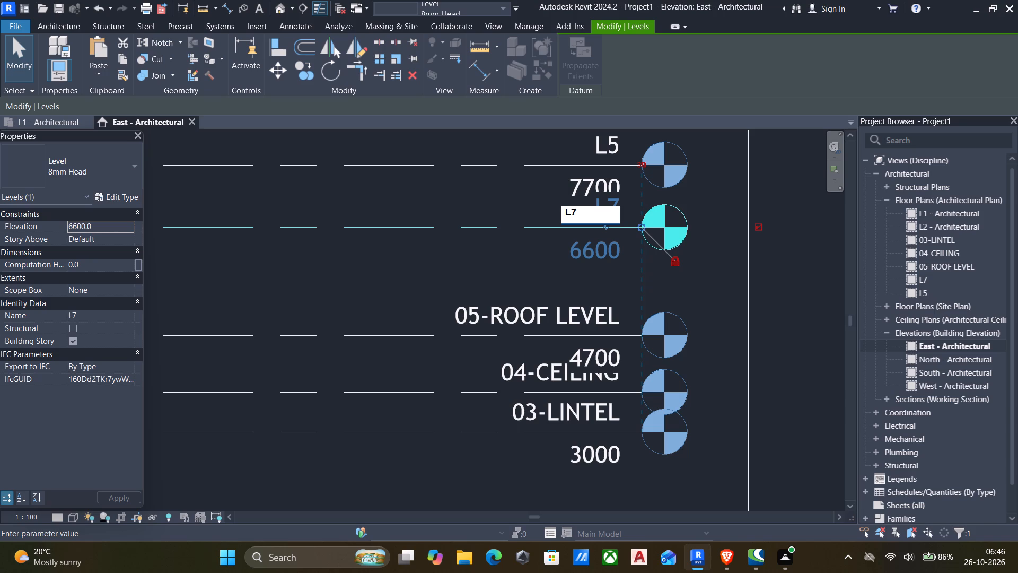
key("BackSpace")
key("BackSpace")
type("06")
type("-LIN")
type("TEL")
left_click(443, 256)
left_click(549, 280)
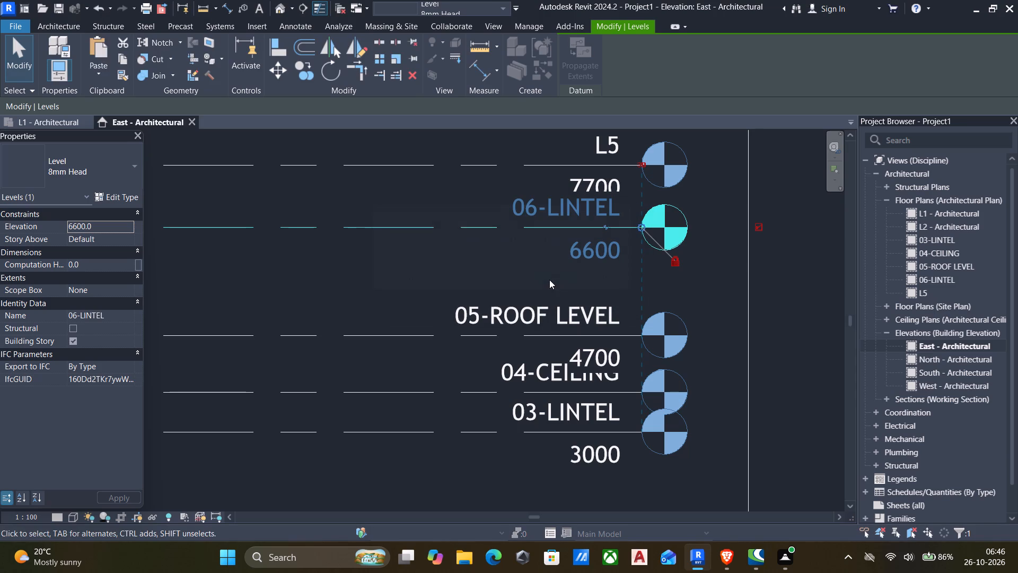
Rename the topmost level L5 as 07-PENT FLOOR and rename its corresponding views as well.
middle_click_drag(548, 282, 498, 386)
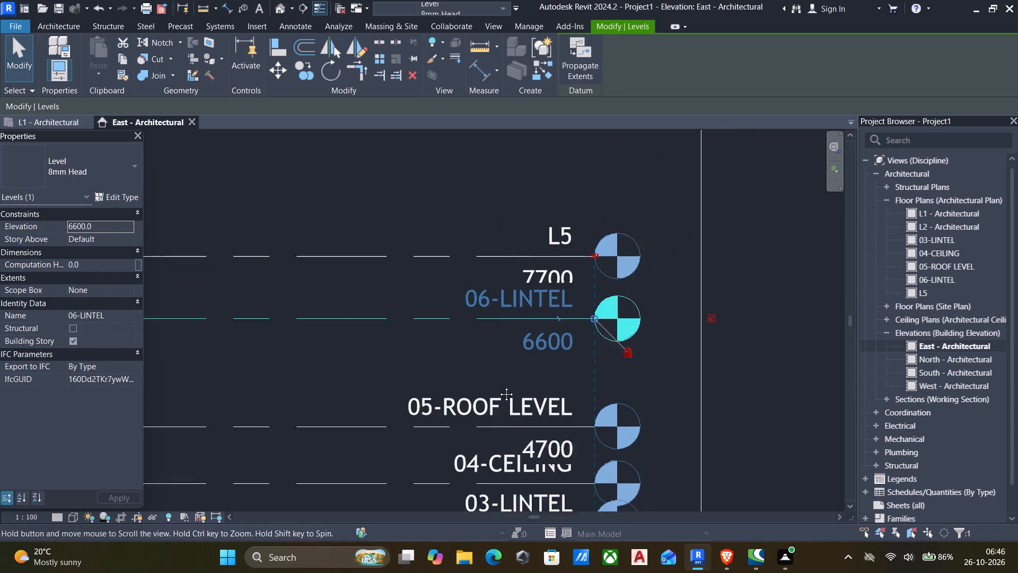
middle_click_drag(498, 386, 496, 407)
left_click(550, 270)
left_click(550, 270)
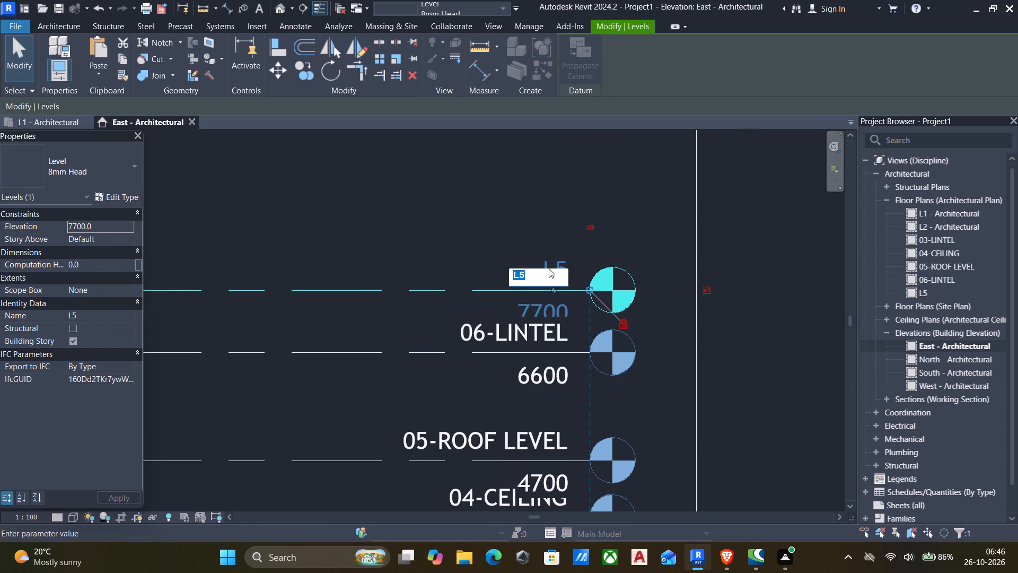
key("BackSpace")
key("0")
key("7")
type("-PENT")
key("space")
type("FLOOR")
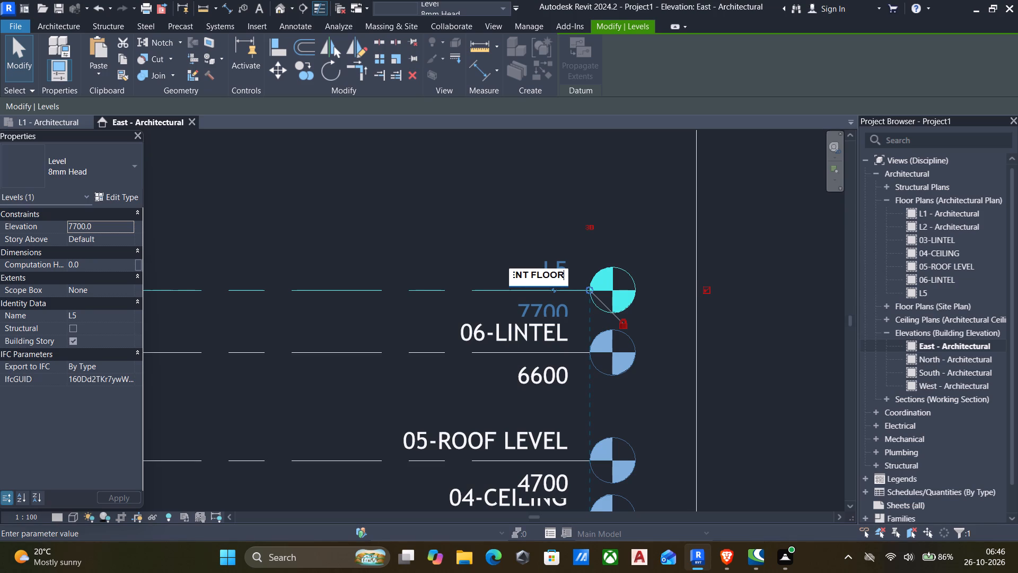
left_click(409, 229)
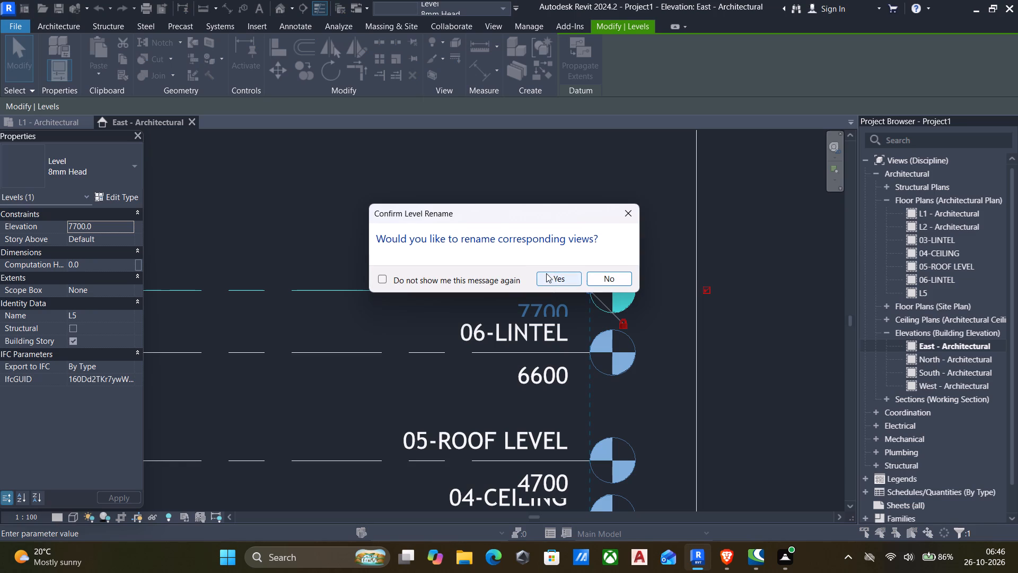
left_click(546, 273)
Place an aligned dimension between the 02-DPC and 04-CEILING levels in the East elevation.
scroll(467, 325, "down", 6)
middle_click_drag(453, 373, 517, 308)
scroll(521, 312, "down", 2)
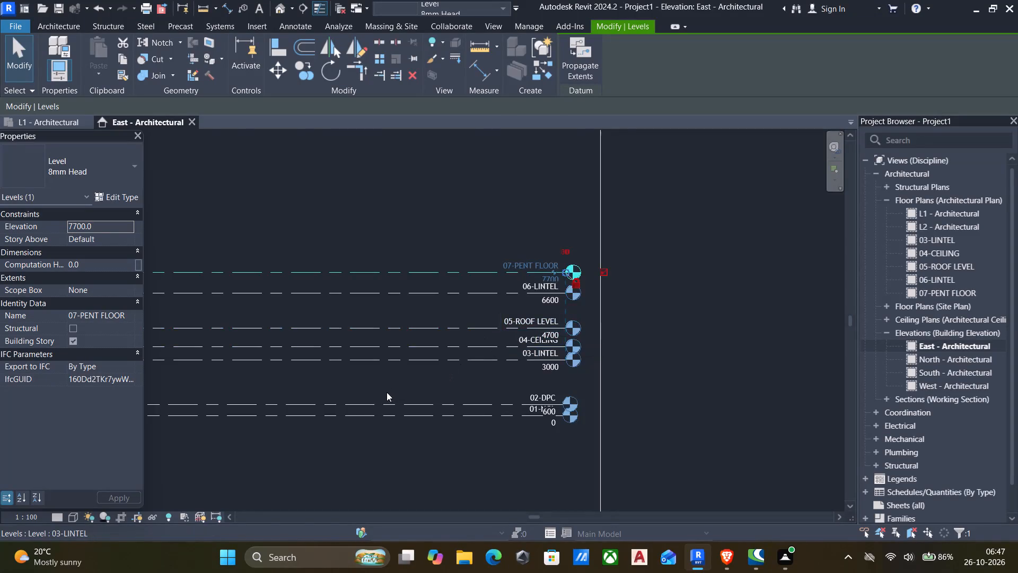
scroll(382, 394, "down", 2)
middle_click_drag(382, 394, 496, 378)
scroll(503, 372, "up", 1)
key("d")
key("i")
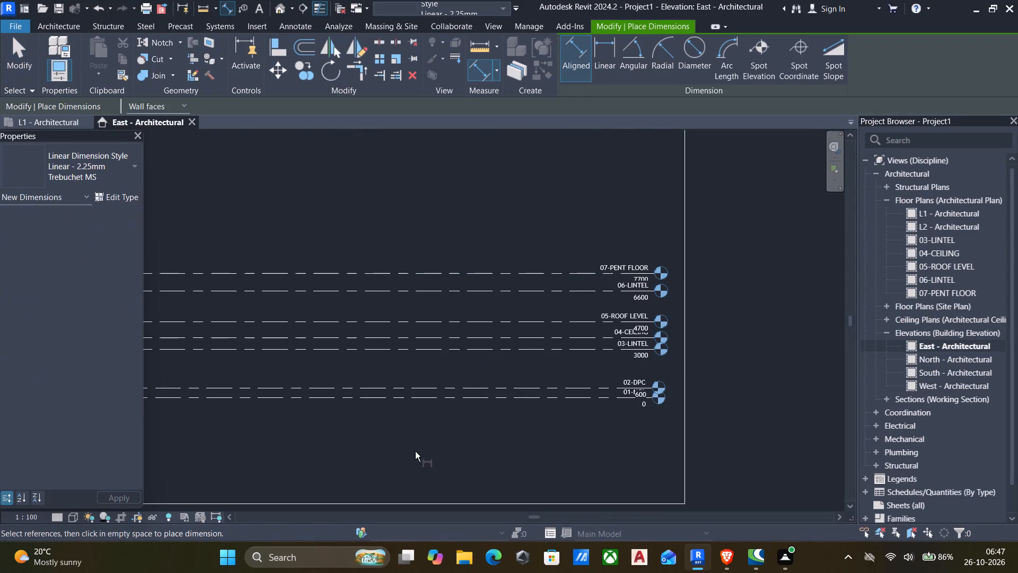
scroll(307, 410, "up", 1)
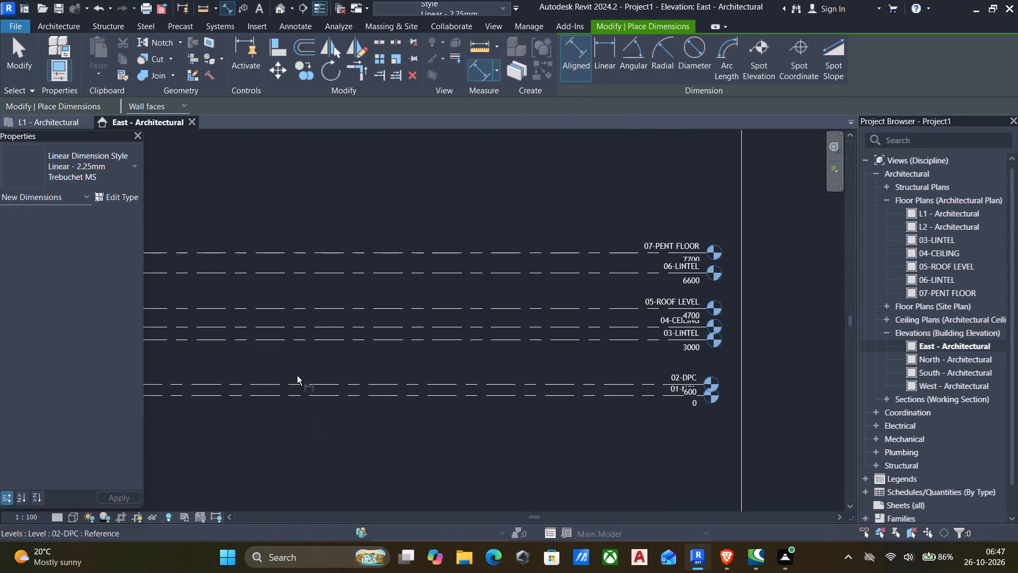
left_click(292, 385)
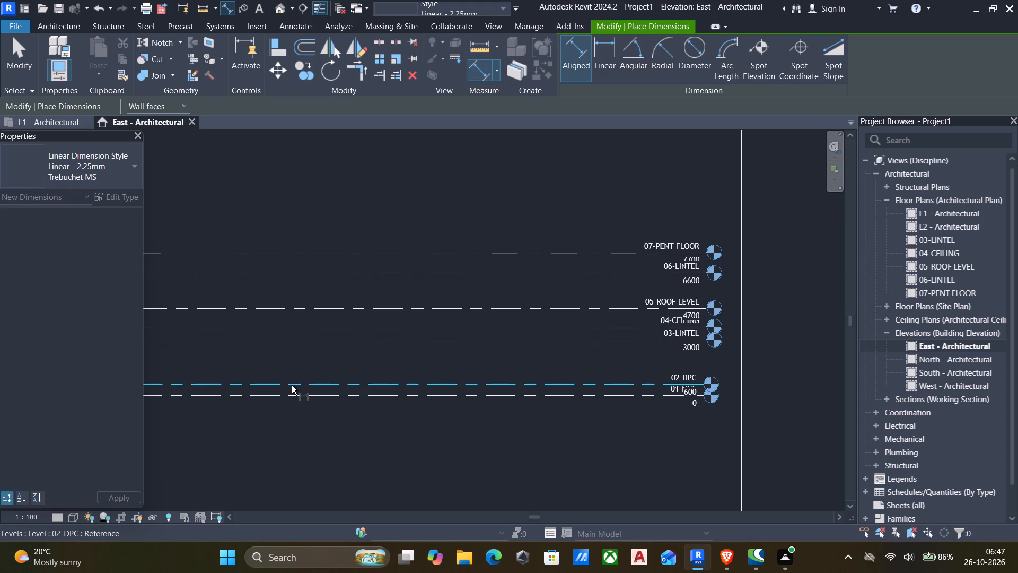
left_click(276, 327)
scroll(276, 327, "up", 3)
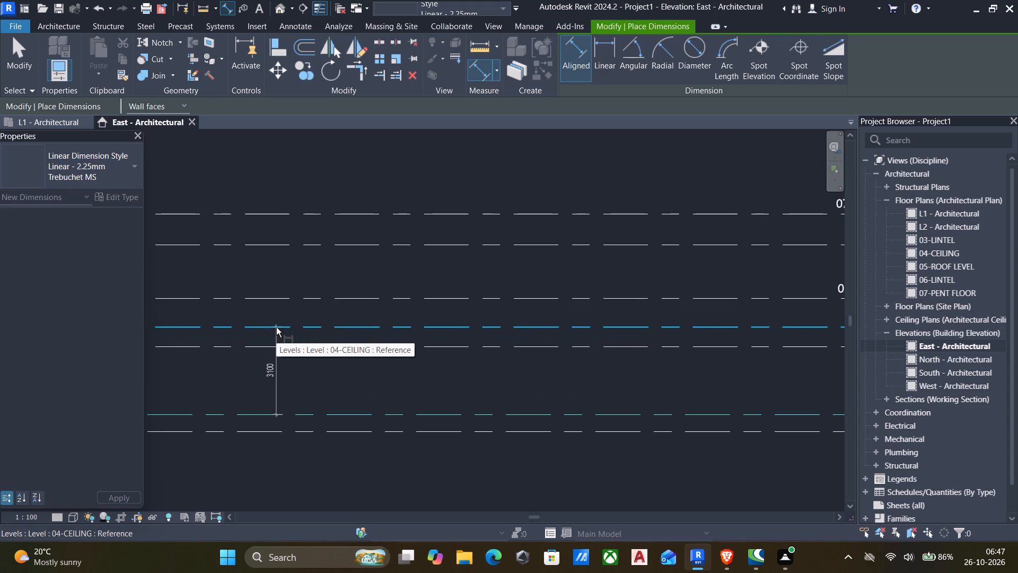
key("Escape")
left_click(266, 383)
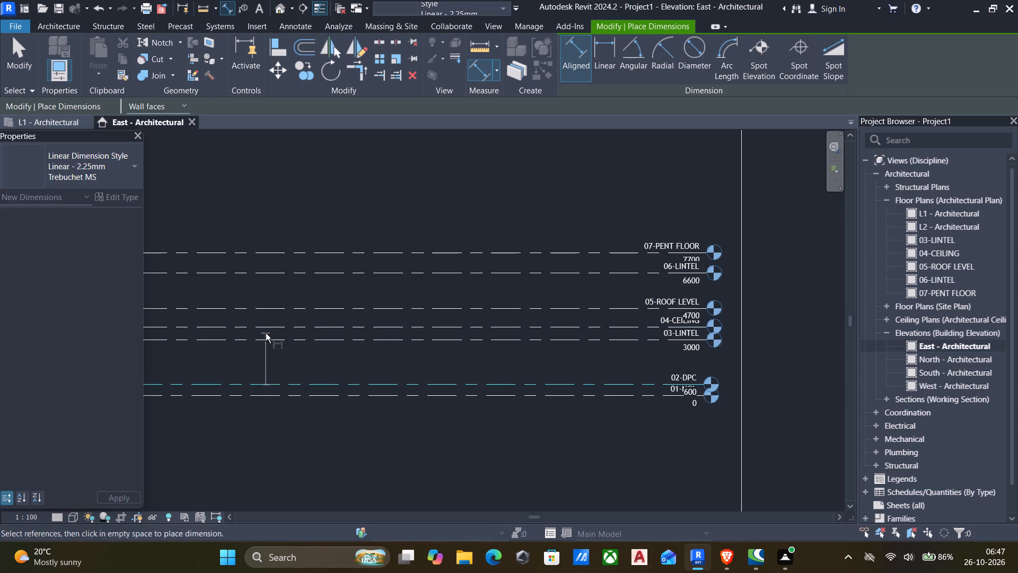
left_click(266, 326)
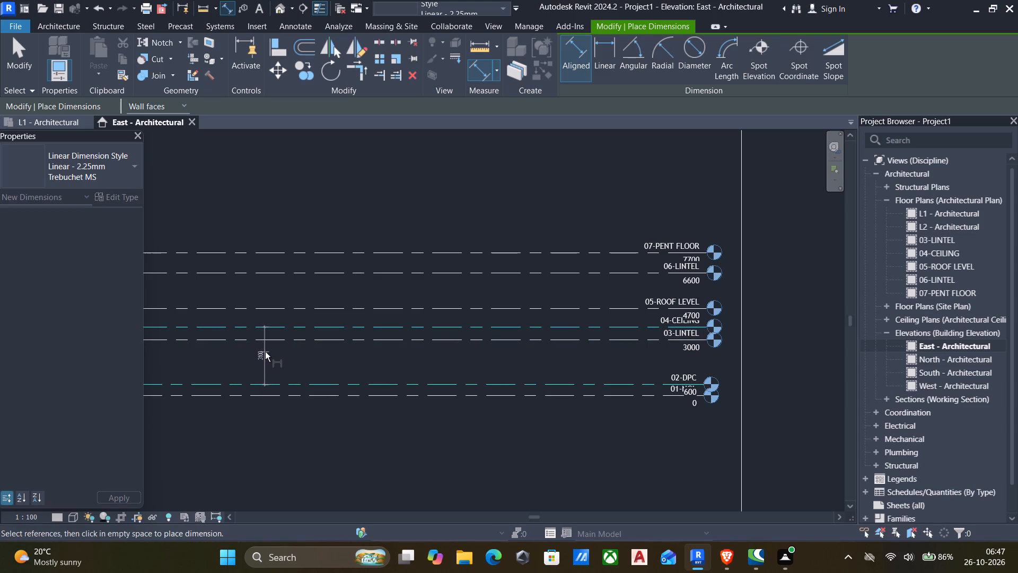
left_click(267, 353)
Add a continuous aligned dimension string from 04-CEILING through 05-ROOF LEVEL and 06-LINTEL to 07-PENT FLOOR.
scroll(268, 358, "up", 4)
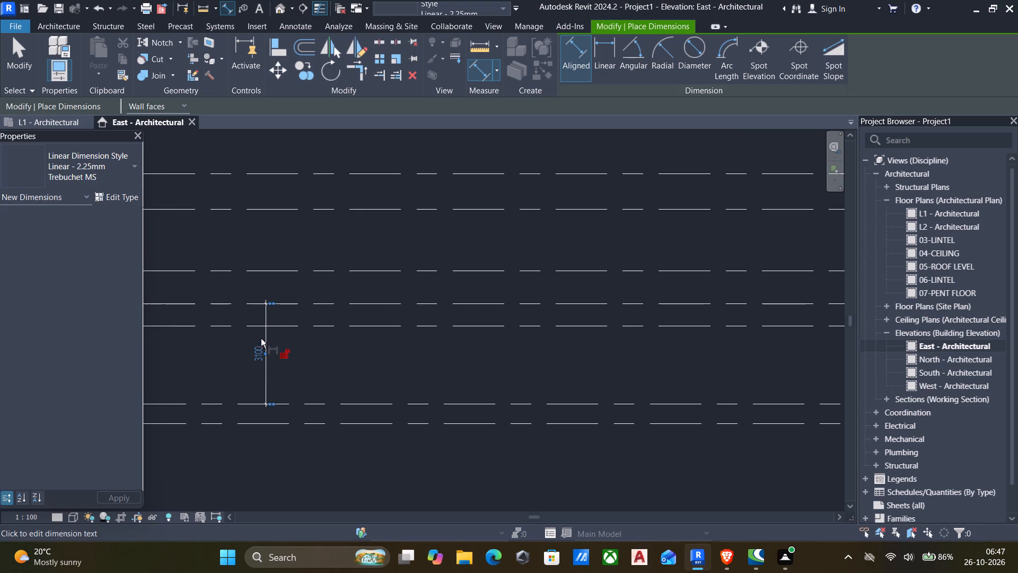
left_click(253, 304)
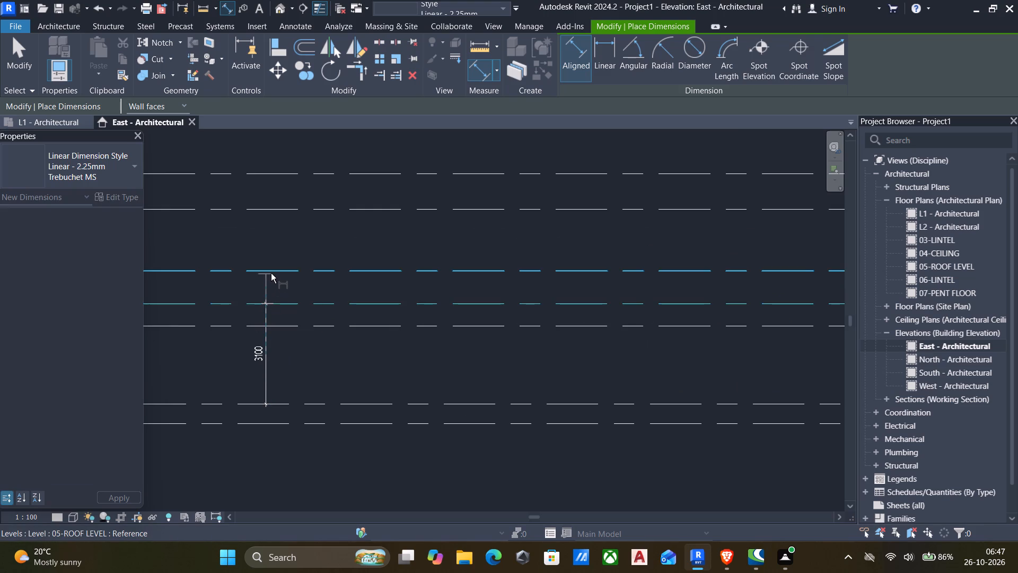
left_click(270, 271)
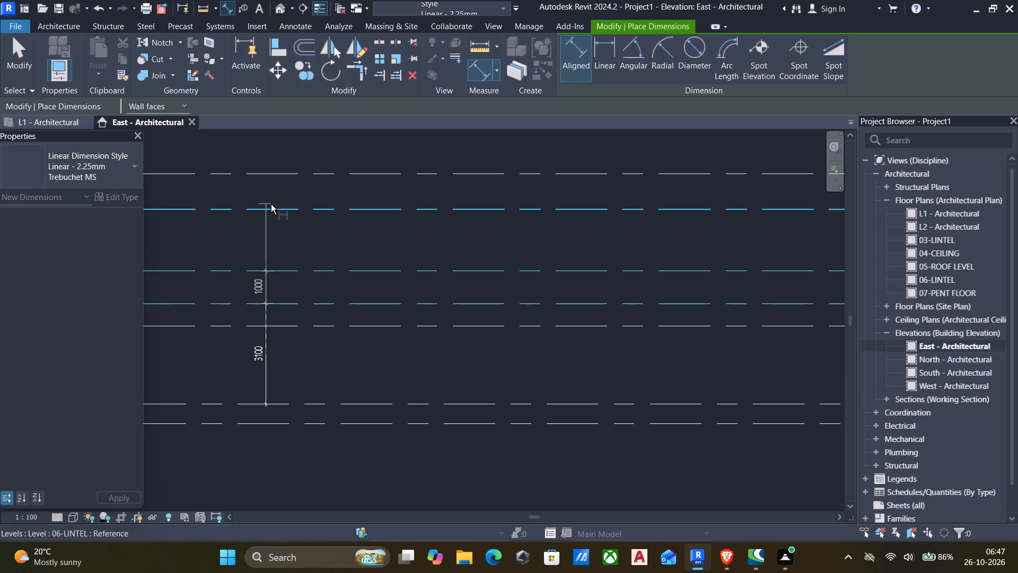
left_click(269, 210)
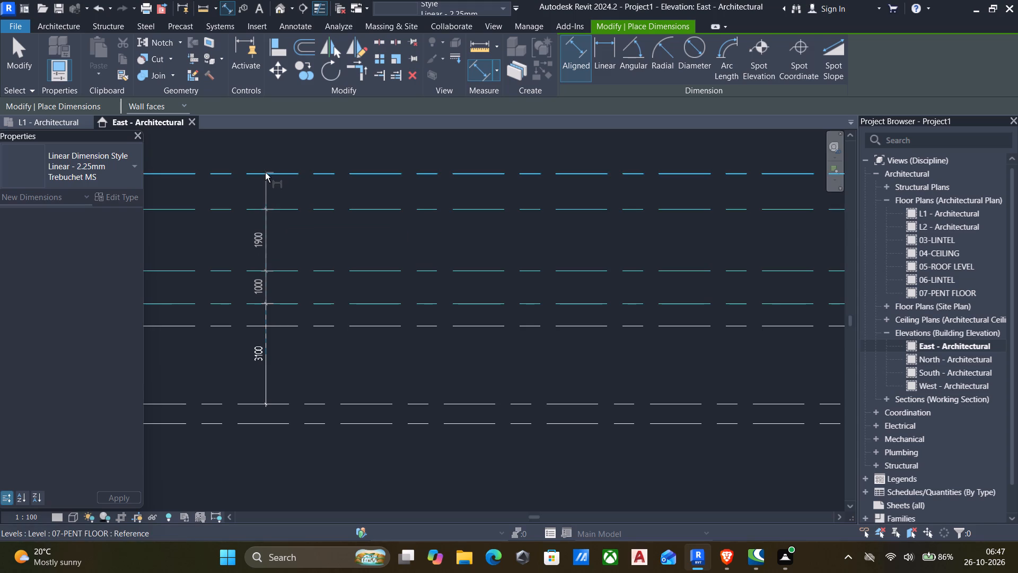
left_click(265, 172)
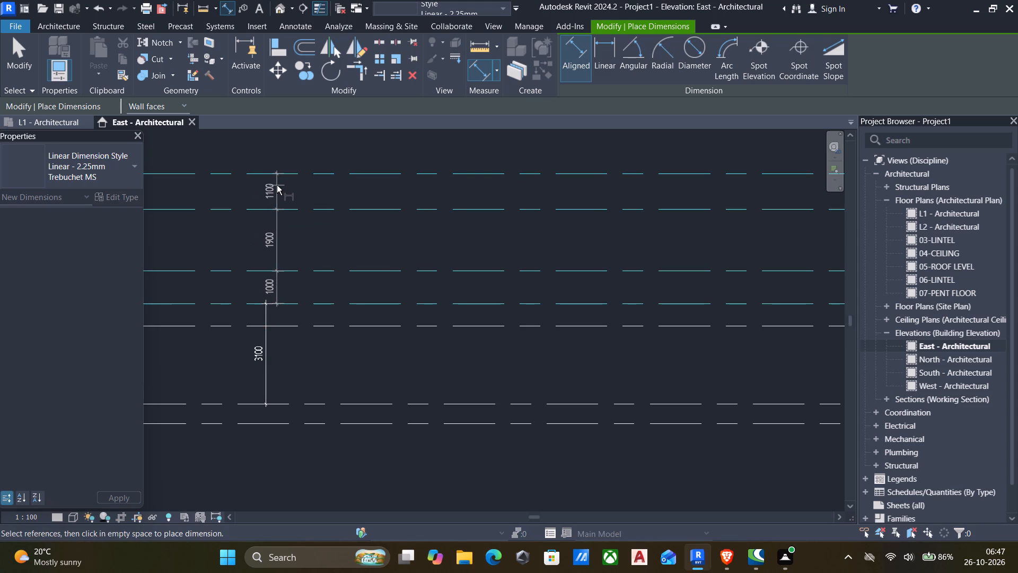
left_click(277, 185)
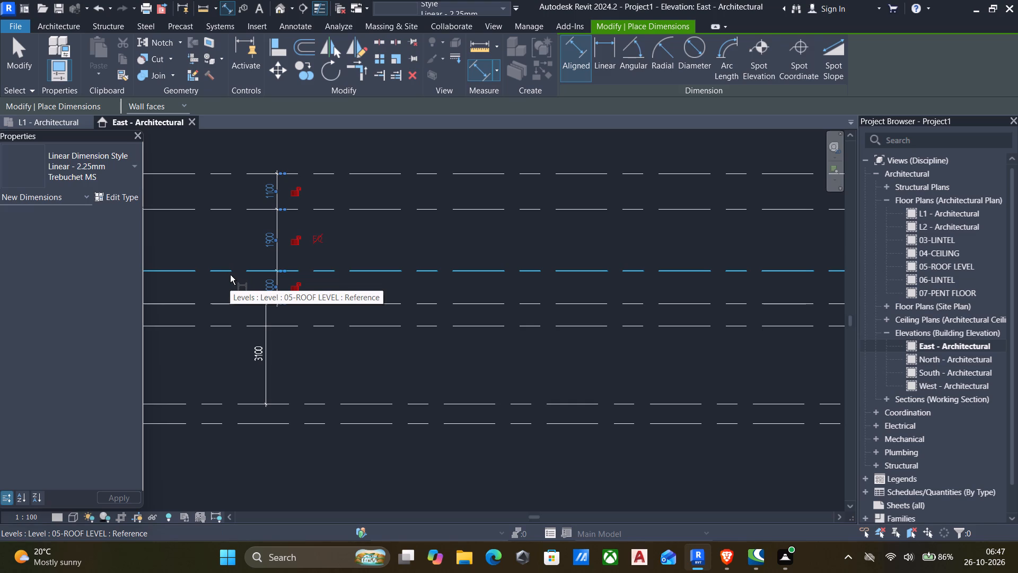
scroll(230, 275, "down", 3)
middle_click_drag(230, 276, 270, 287)
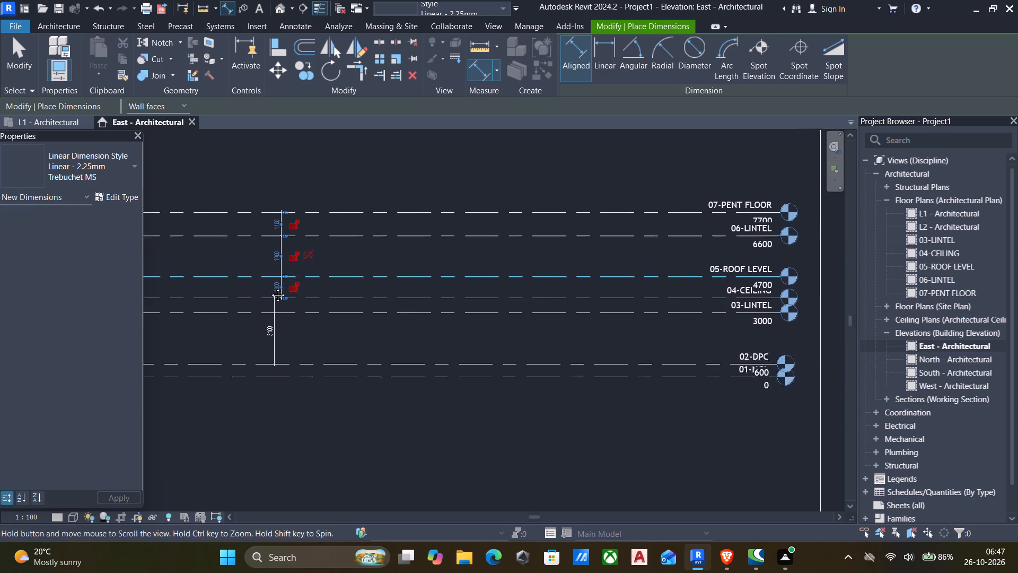
middle_click_drag(270, 287, 274, 288)
key("Escape")
scroll(248, 319, "down", 1)
middle_click_drag(246, 323, 280, 275)
key("Escape")
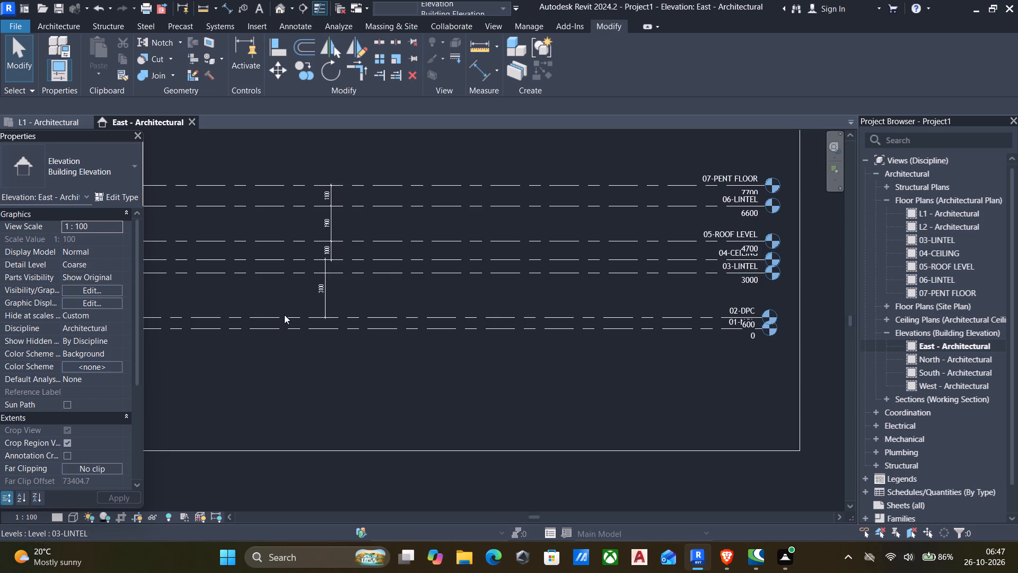
Move the 04-CEILING level by setting its dimension from 02-DPC to 3300 mm.
scroll(290, 315, "up", 4)
left_click(411, 228)
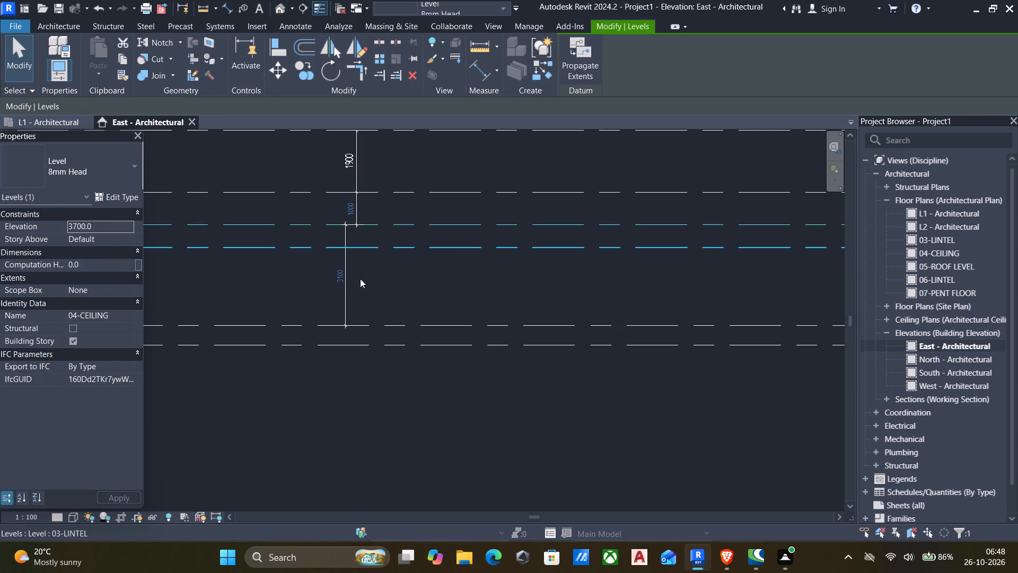
left_click(334, 282)
type("3300")
key("Return")
Move the 05-ROOF LEVEL level by setting its dimension from 04-CEILING to 600 mm, and clear the selection.
scroll(309, 277, "down", 1)
middle_click_drag(309, 278, 282, 290)
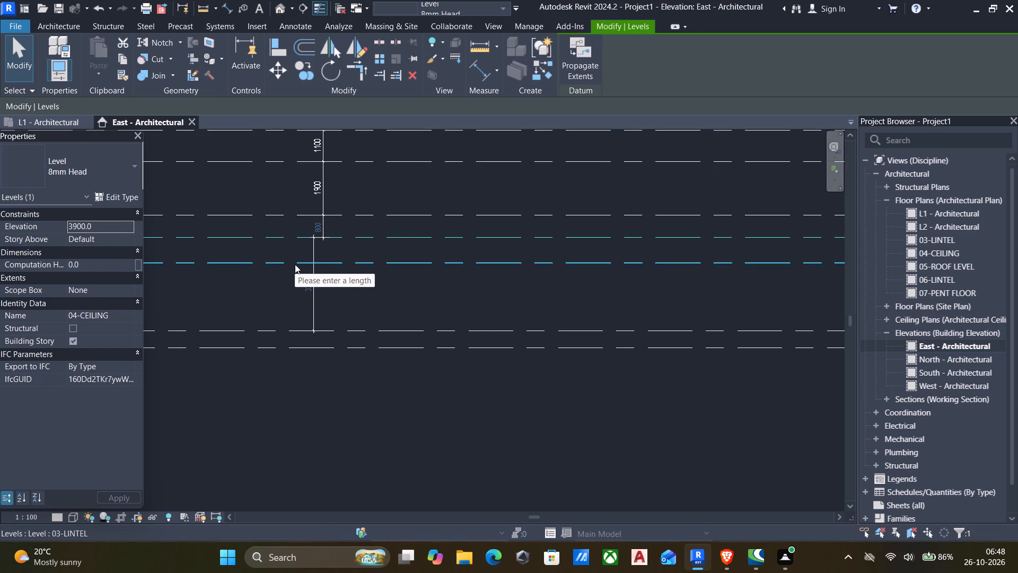
left_click(349, 216)
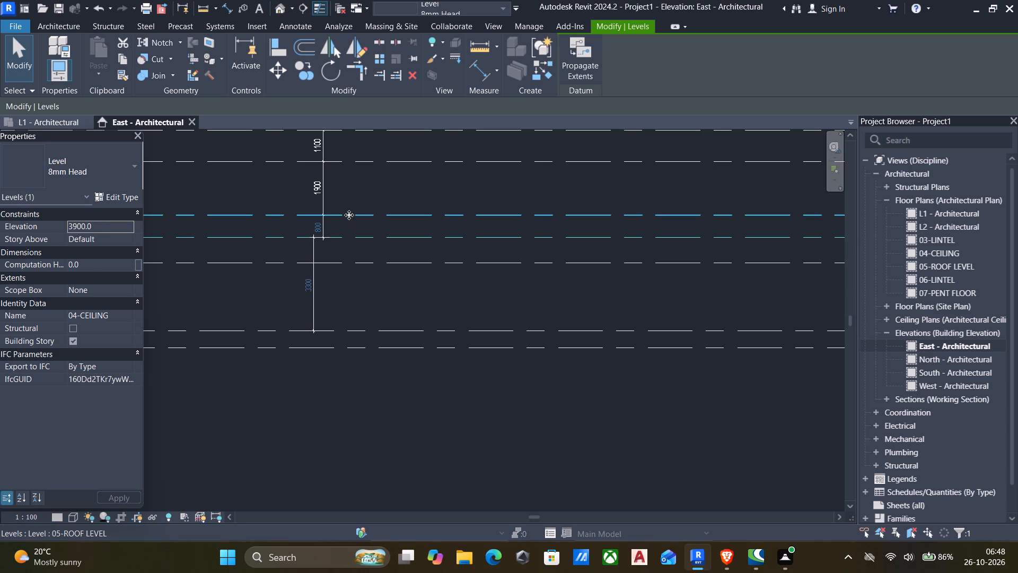
left_click(317, 229)
key("6")
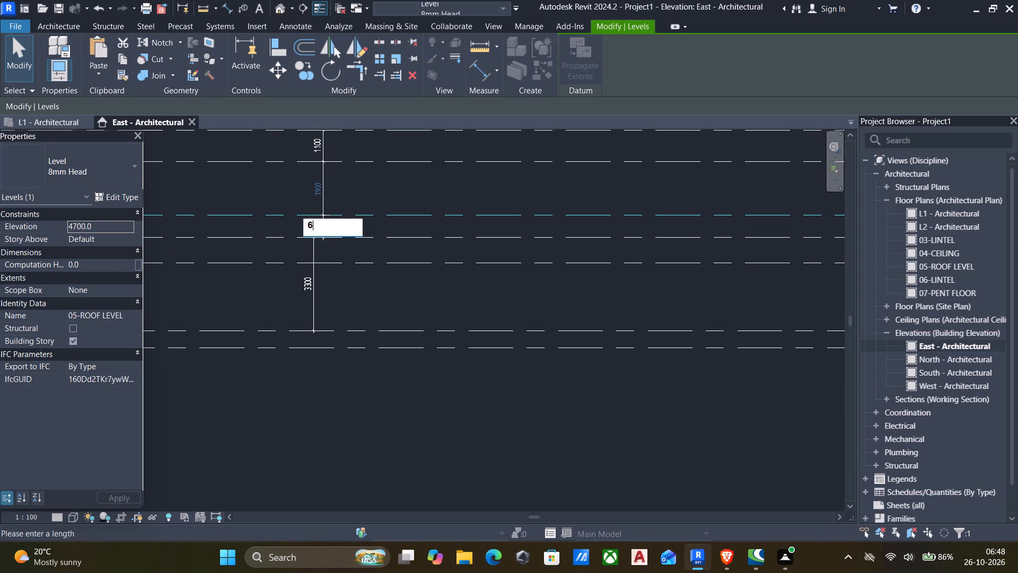
key("0")
key("0")
key("Return")
left_click(345, 290)
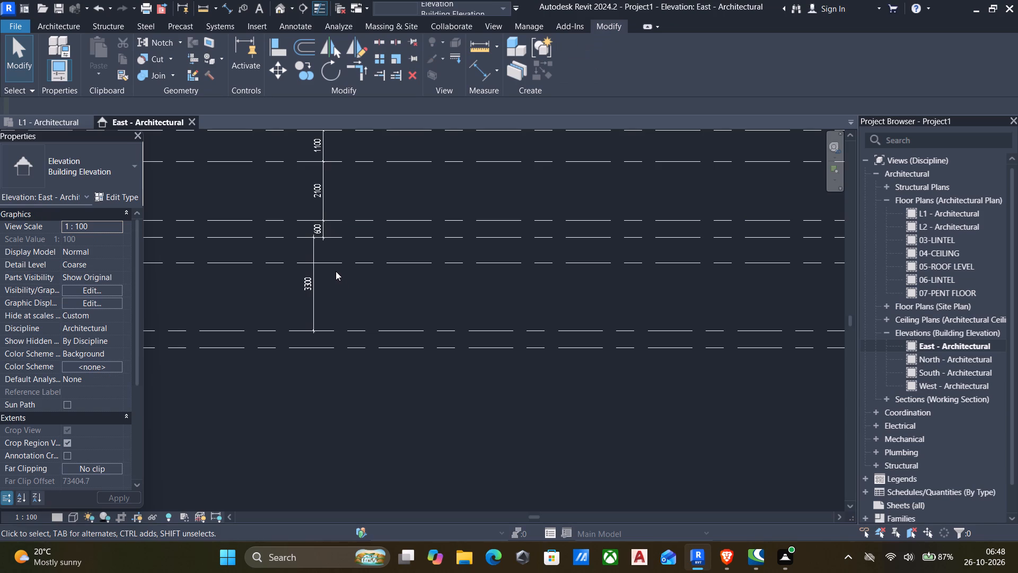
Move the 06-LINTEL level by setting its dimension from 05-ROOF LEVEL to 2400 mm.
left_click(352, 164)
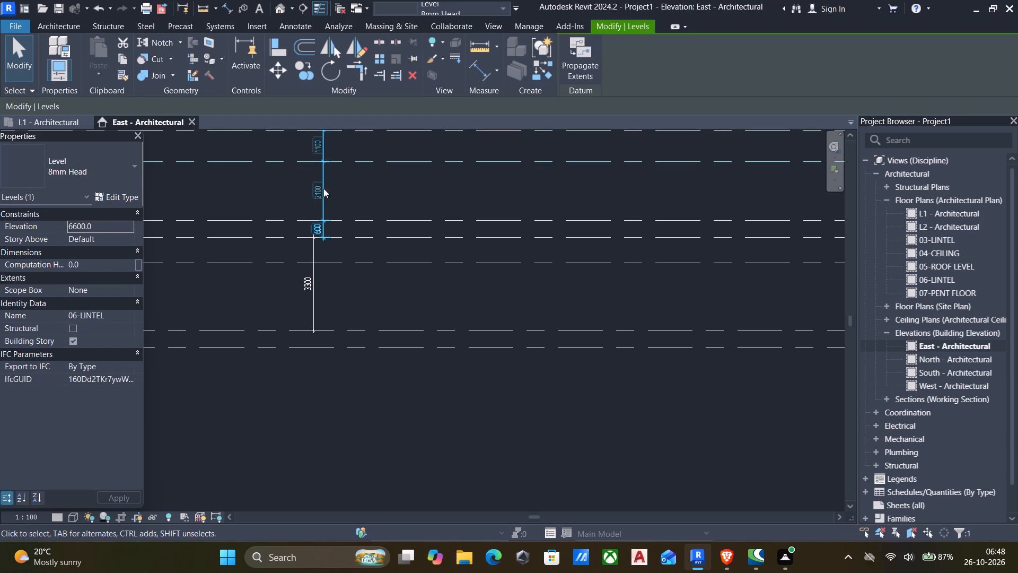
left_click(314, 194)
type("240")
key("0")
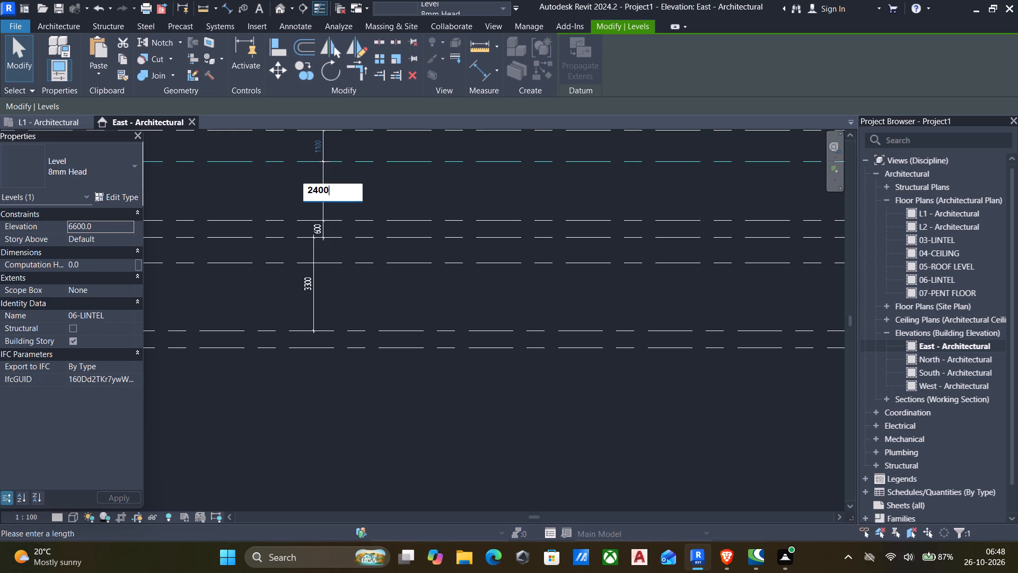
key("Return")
Move the 06-LINTEL level by setting its dimension from 05-ROOF LEVEL to 2700 mm.
scroll(379, 285, "down", 4)
middle_click_drag(382, 293, 343, 325)
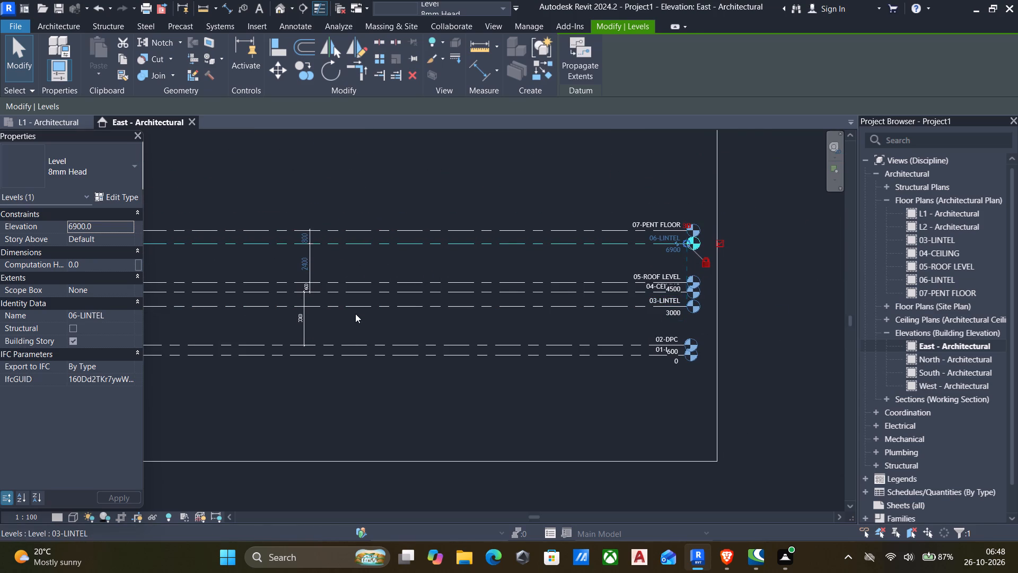
left_click(396, 232)
scroll(306, 248, "up", 4)
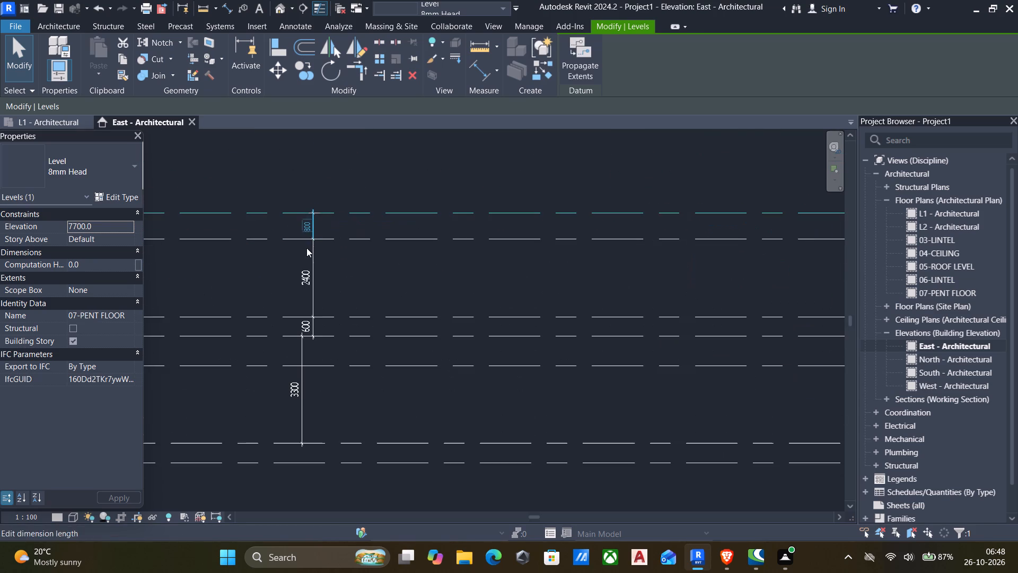
scroll(306, 248, "up", 1)
left_click(305, 282)
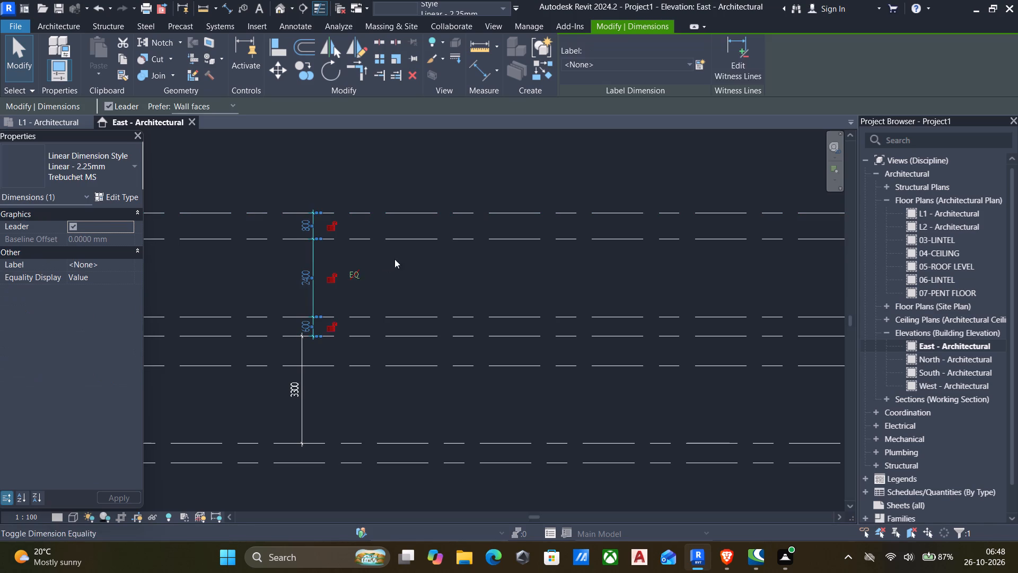
left_click(399, 242)
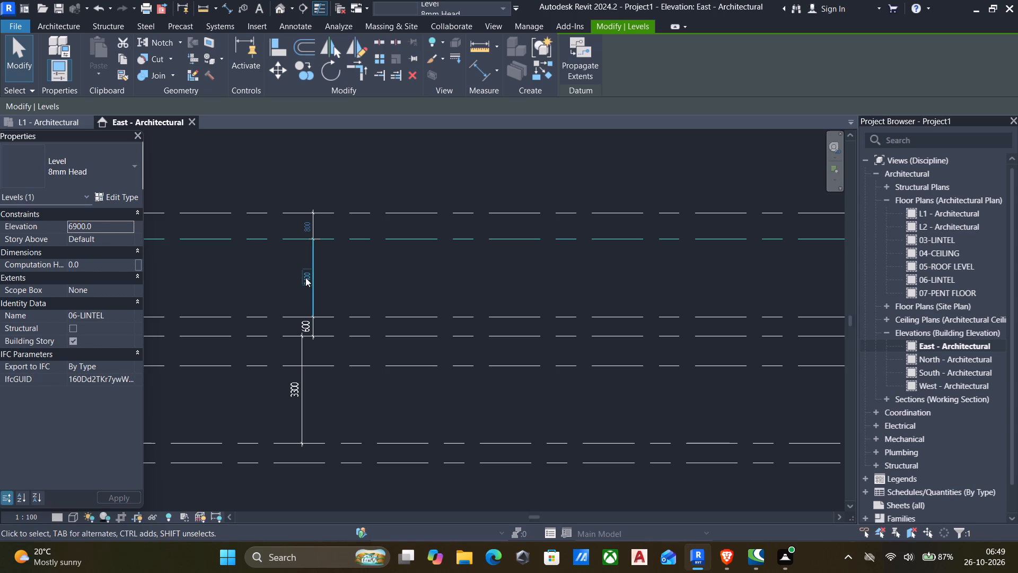
left_click(305, 277)
type("270")
key("0")
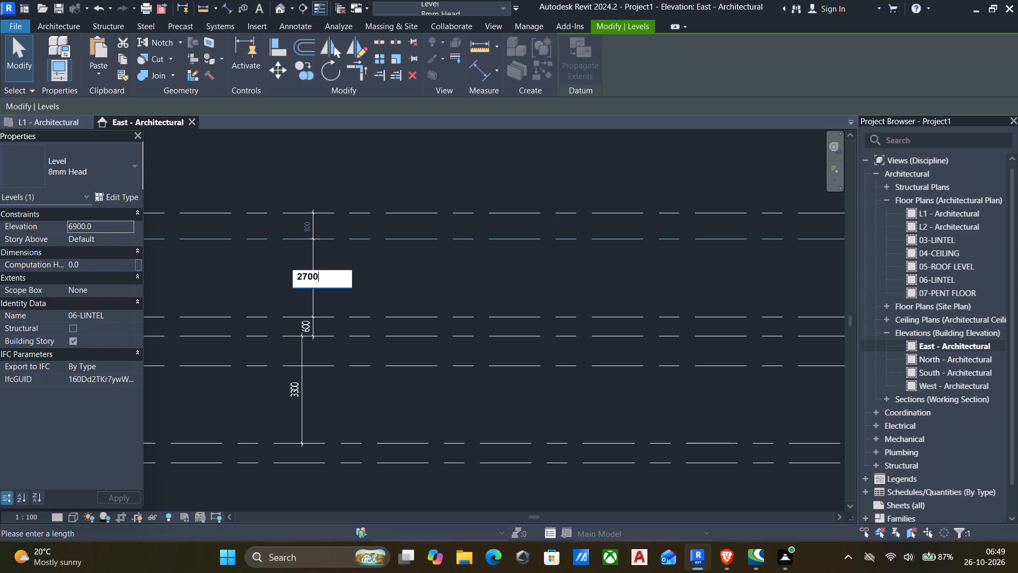
key("Return")
Move the 07-PENT FLOOR level by setting its dimension from 06-LINTEL to 300 mm, and clear the selection.
left_click(361, 214)
left_click(301, 225)
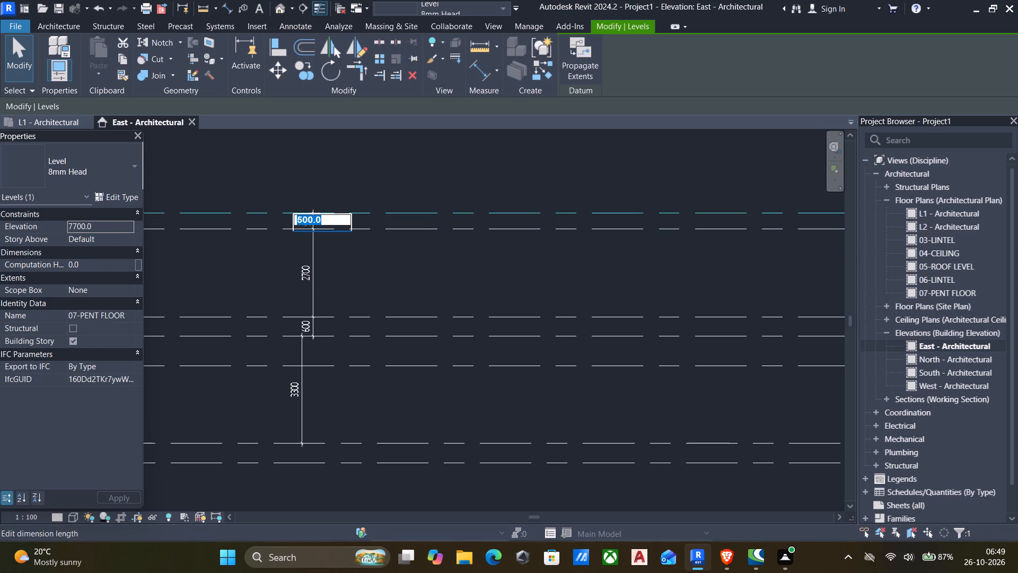
key("3")
type("00")
key("Return")
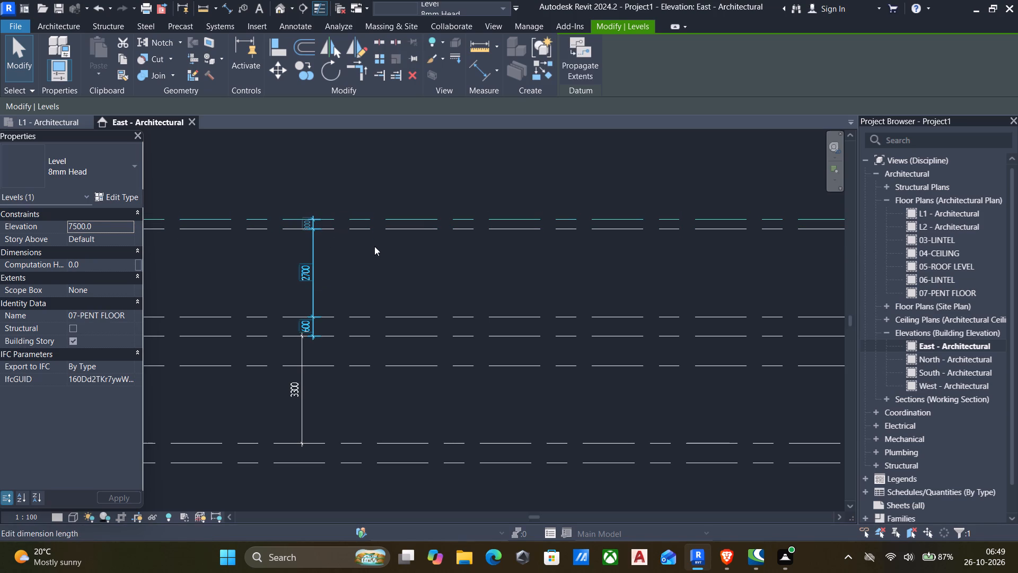
left_click(379, 264)
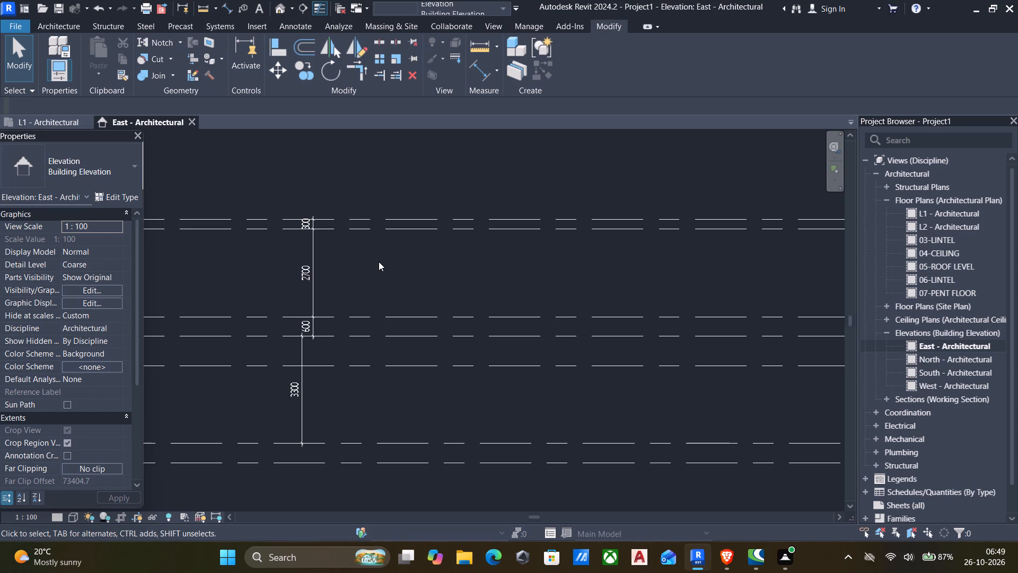
Examine the names and elevations at the level heads, selecting 04-CEILING and 05-ROOF LEVEL to check their heights.
scroll(367, 285, "down", 4)
middle_click_drag(537, 319, 498, 328)
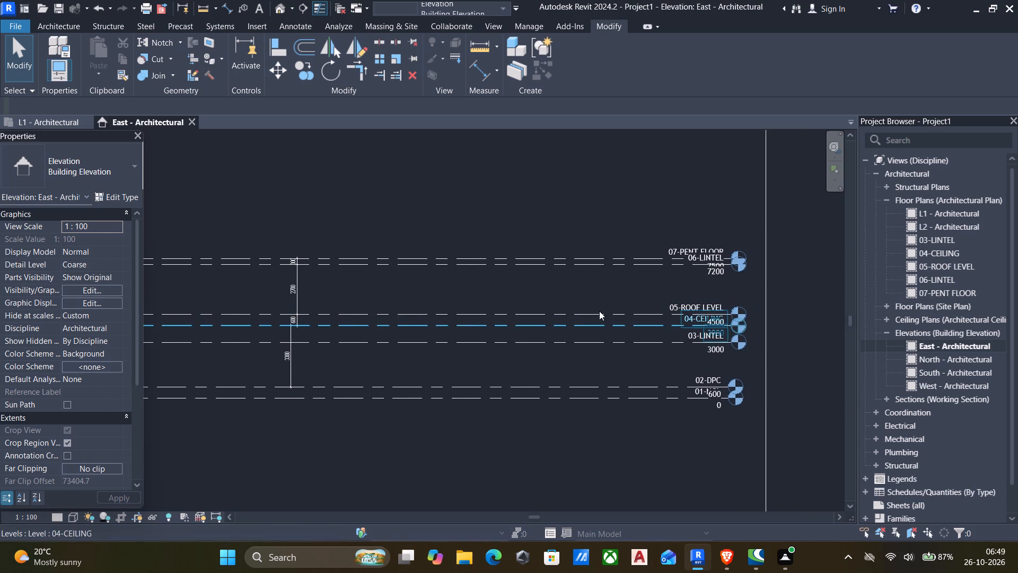
scroll(740, 266, "up", 5)
middle_click_drag(636, 373, 631, 361)
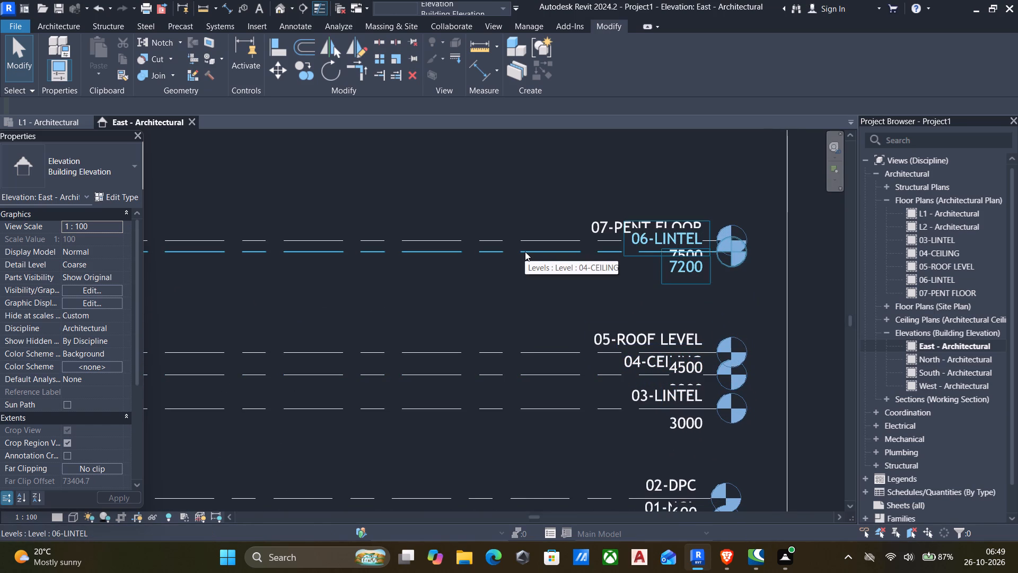
scroll(544, 354, "down", 4)
middle_click_drag(549, 374, 558, 323)
middle_click_drag(633, 413, 640, 323)
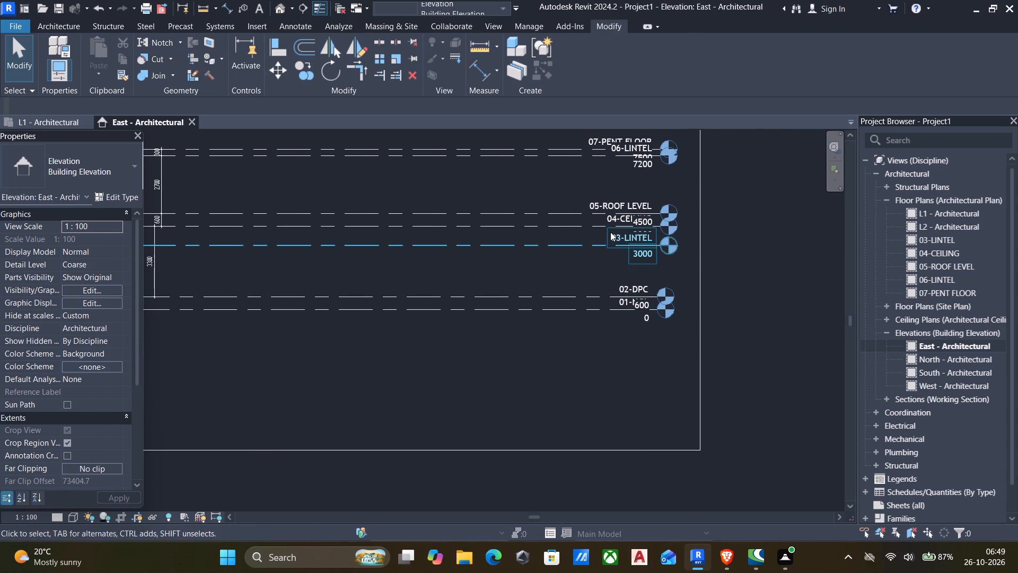
scroll(610, 232, "up", 9)
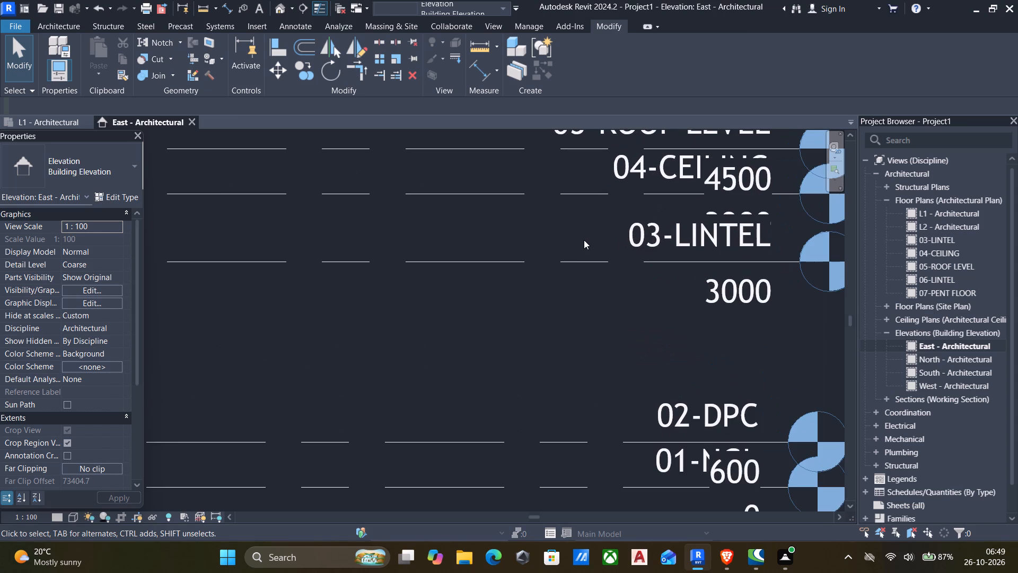
middle_click_drag(573, 249, 568, 277)
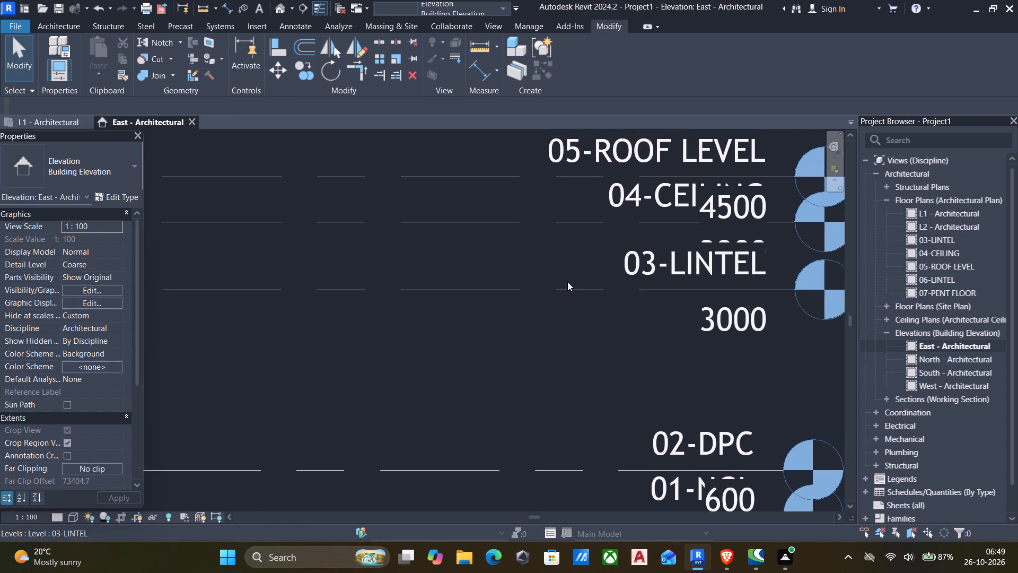
left_click(539, 220)
scroll(558, 239, "up", 1)
middle_click_drag(558, 257, 549, 332)
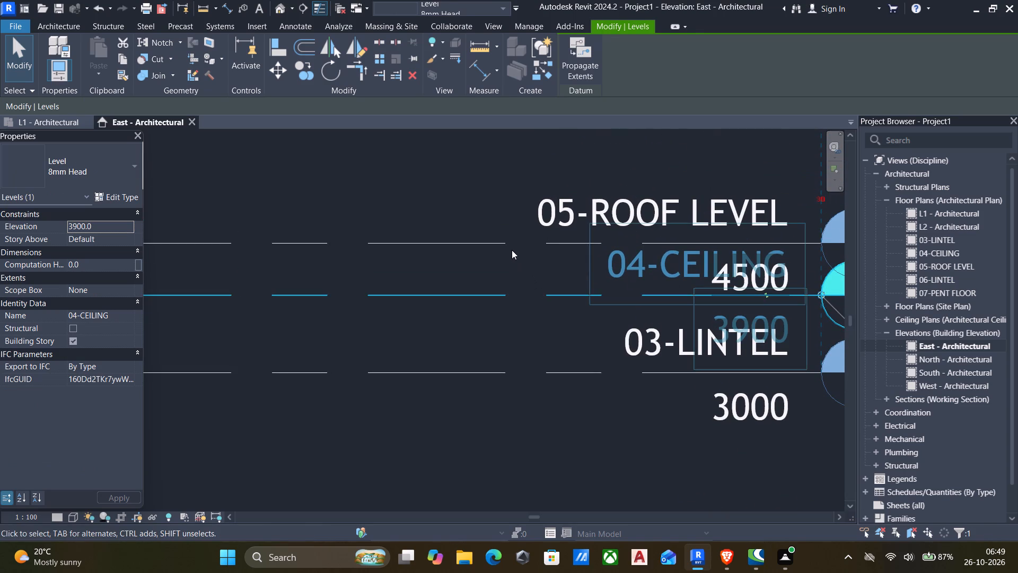
left_click(487, 244)
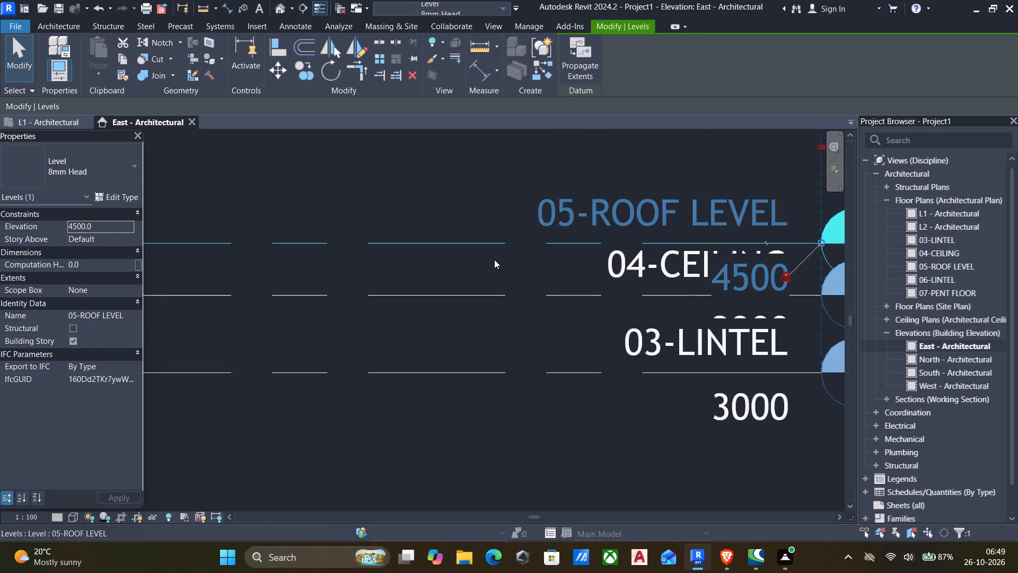
middle_click_drag(524, 292, 484, 482)
scroll(514, 307, "down", 1)
scroll(484, 483, "up", 1)
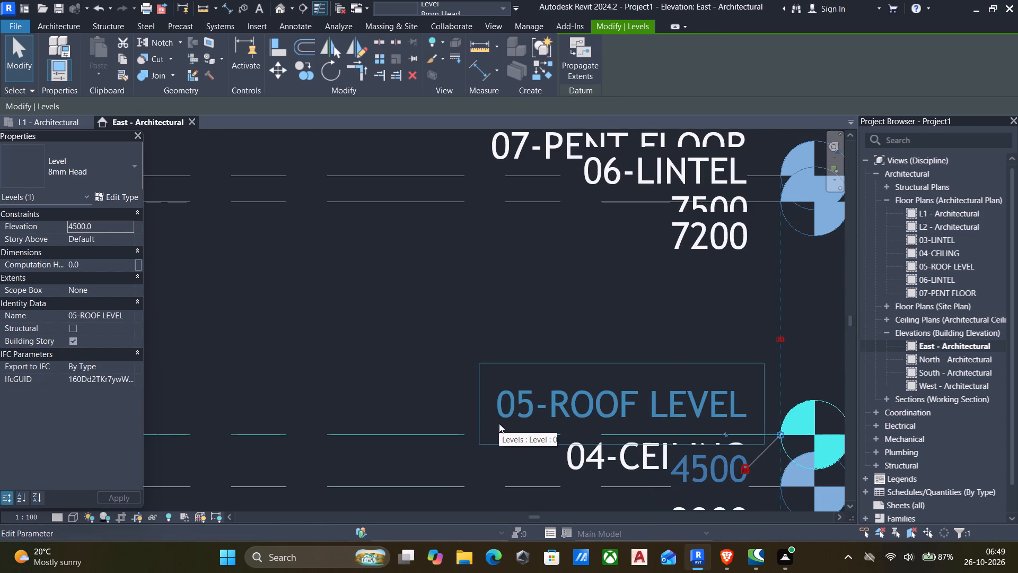
scroll(486, 406, "down", 3)
scroll(468, 361, "down", 4)
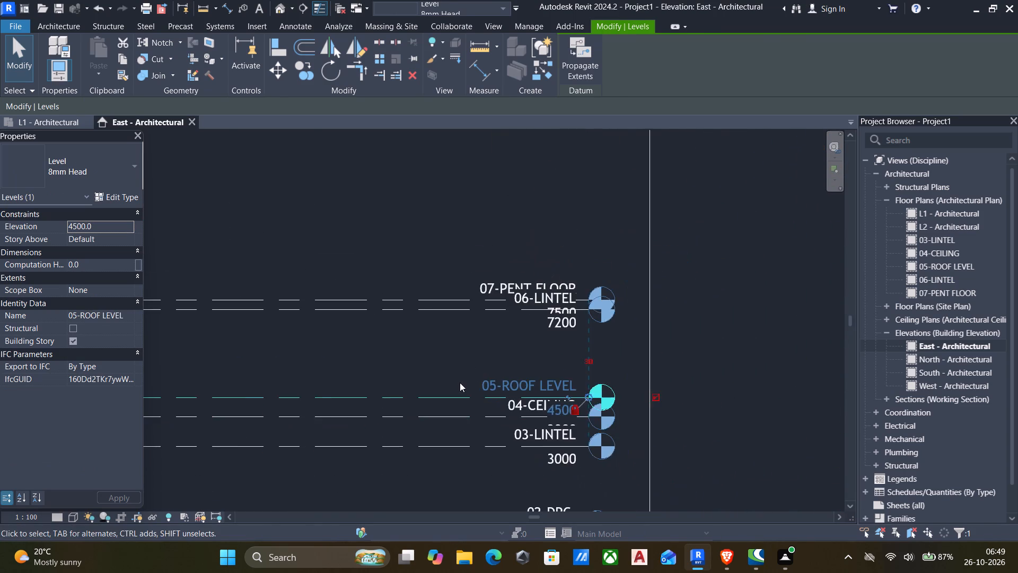
scroll(459, 383, "down", 1)
middle_click_drag(459, 384, 717, 367)
scroll(556, 389, "down", 1)
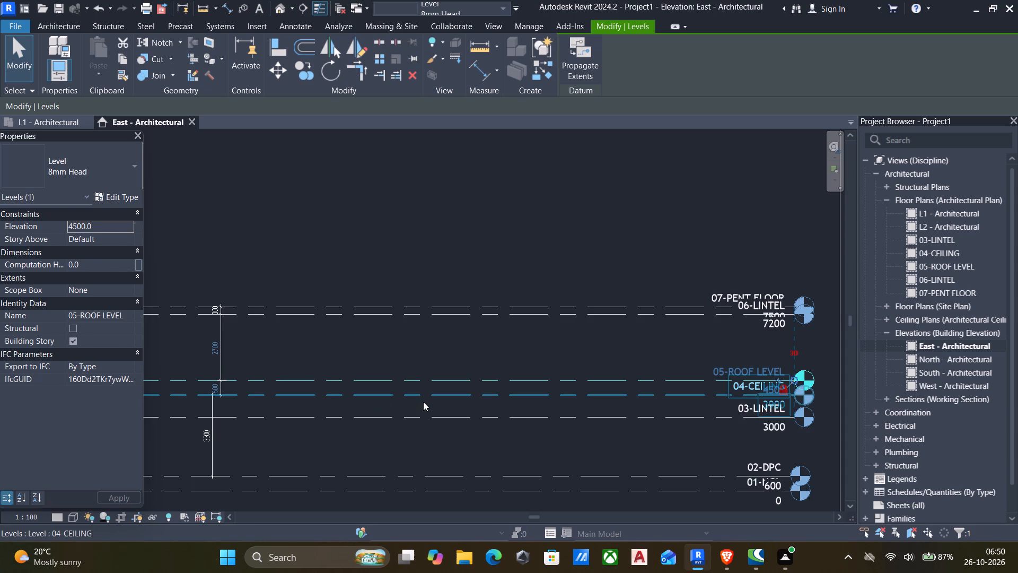
scroll(752, 380, "up", 4)
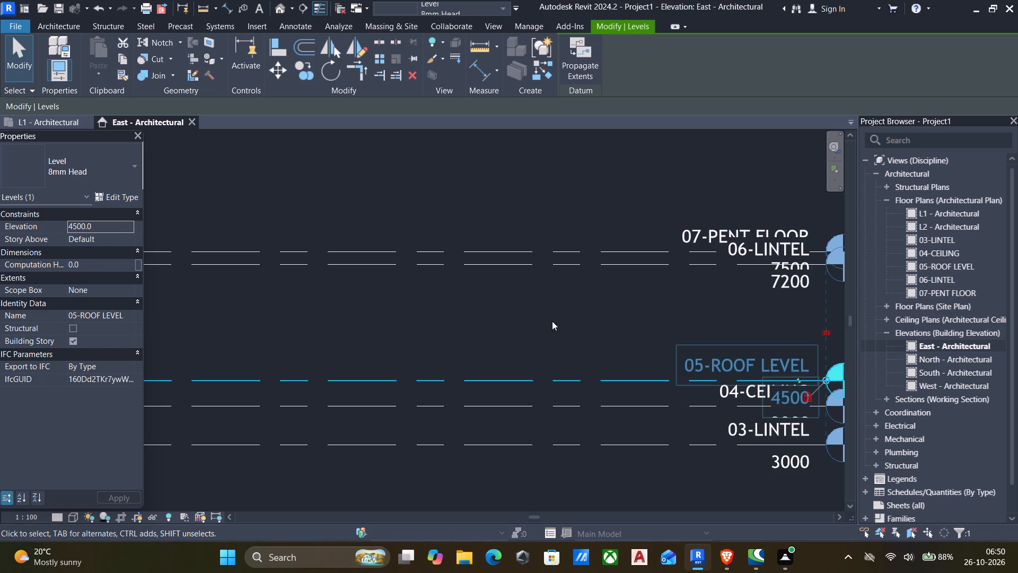
Move the 06-LINTEL level by setting its dimension from 05-ROOF LEVEL to 2400 mm.
scroll(551, 321, "down", 7)
middle_click_drag(531, 343, 856, 343)
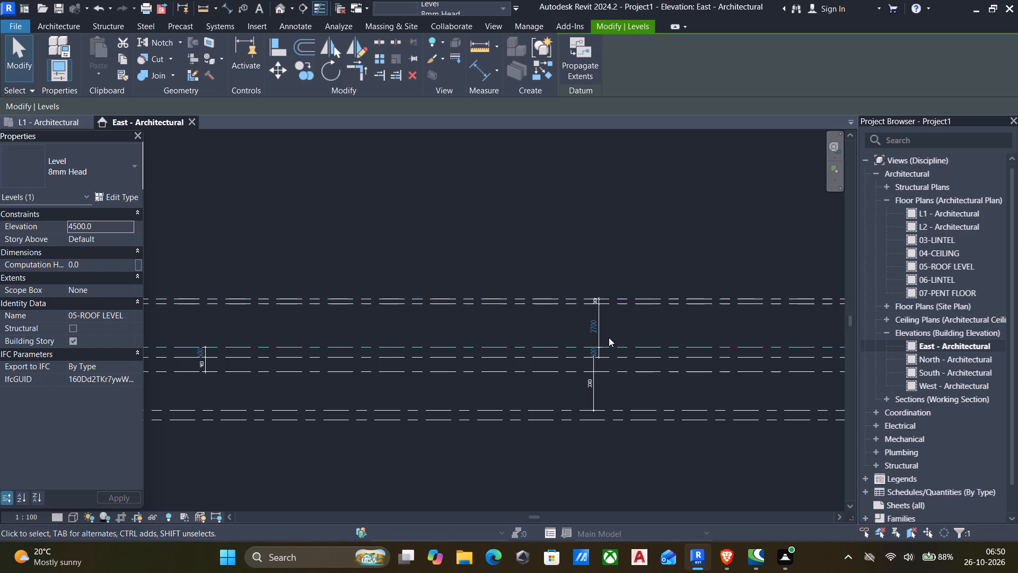
scroll(609, 337, "up", 3)
left_click(554, 289)
left_click(590, 319)
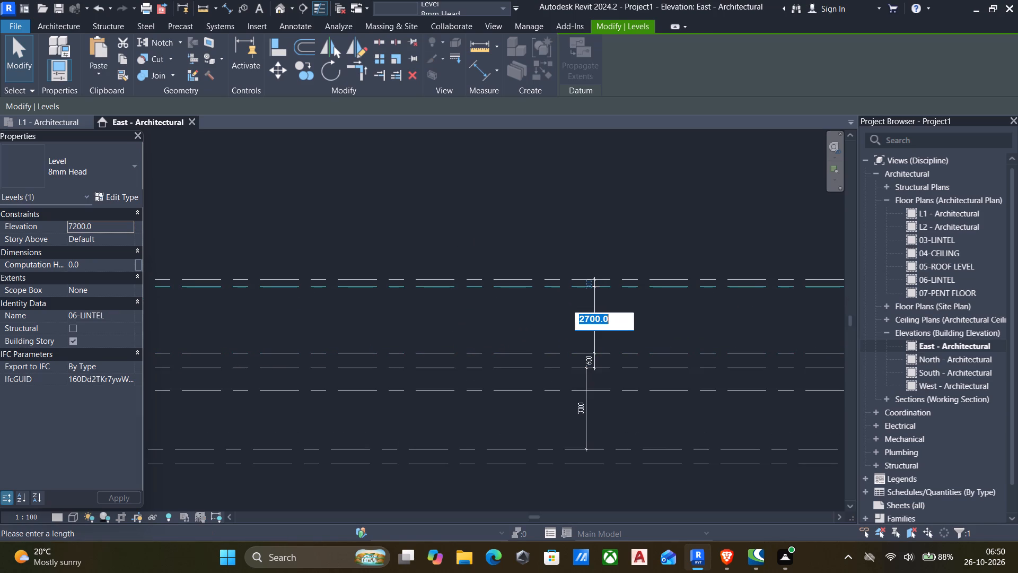
key("2")
type("40")
key("0")
key("Return")
Select the 07-PENT FLOOR level and open its dimension from 06-LINTEL to check the value.
scroll(544, 302, "down", 4)
middle_click_drag(545, 310, 423, 352)
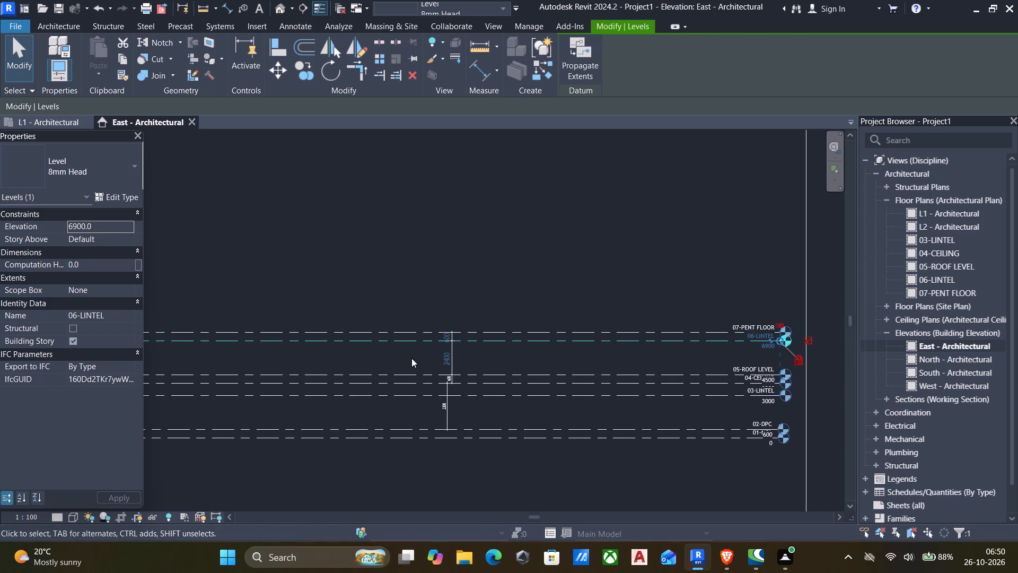
scroll(764, 363, "up", 6)
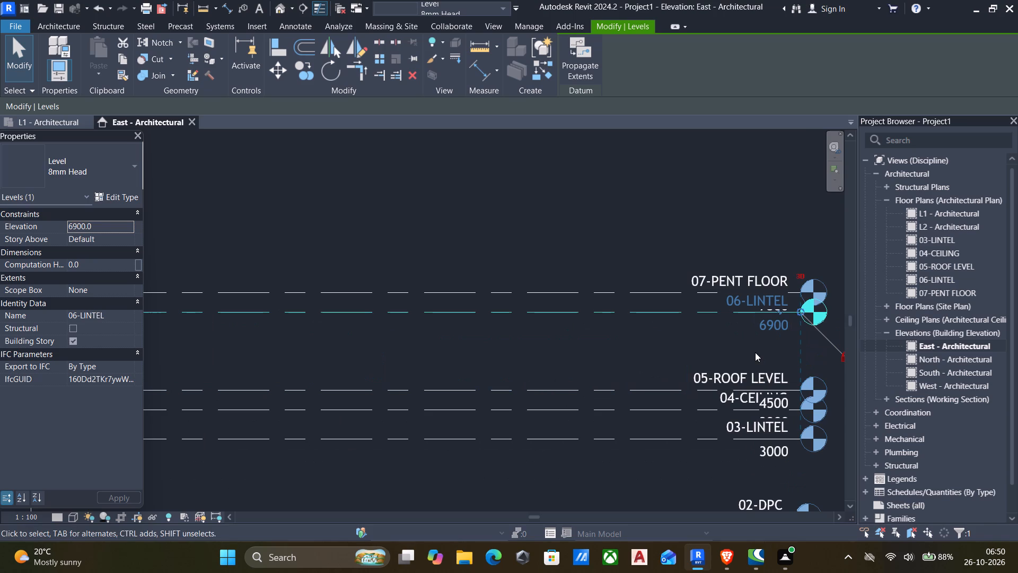
left_click(468, 288)
scroll(413, 329, "down", 1)
middle_click_drag(411, 332, 686, 354)
scroll(327, 314, "up", 4)
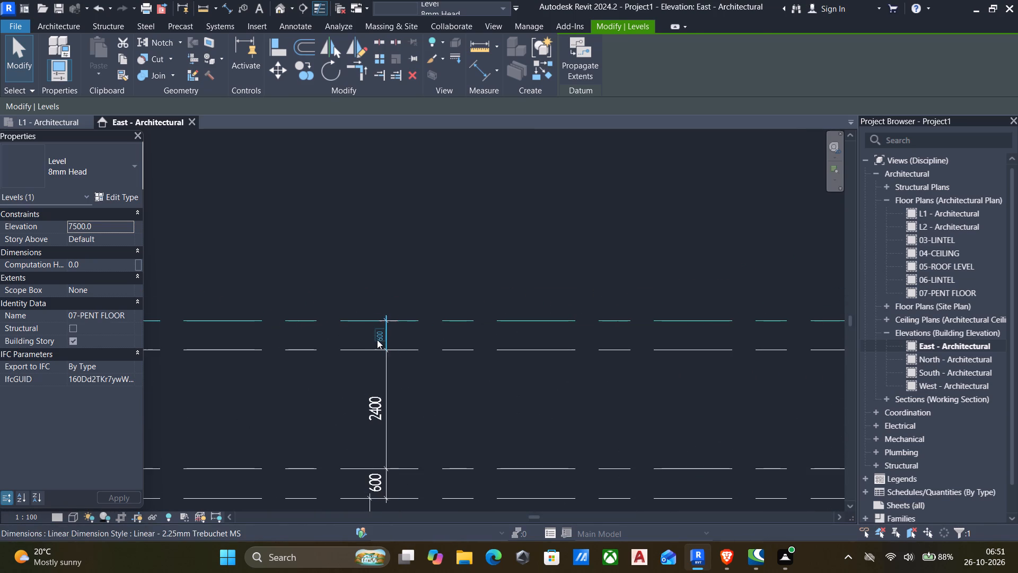
left_click(376, 331)
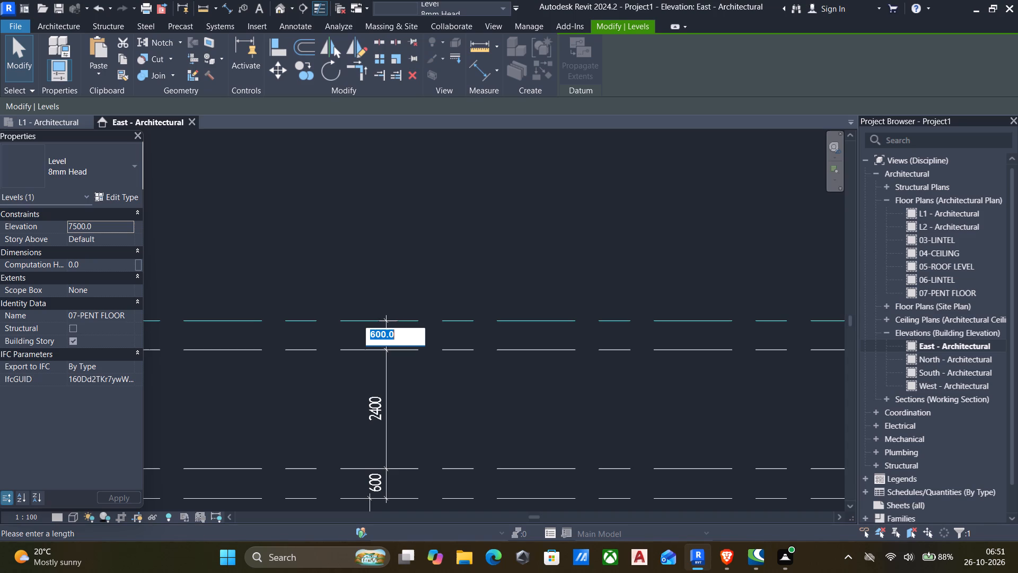
scroll(377, 330, "down", 4)
scroll(441, 404, "down", 2)
middle_click_drag(442, 408, 470, 260)
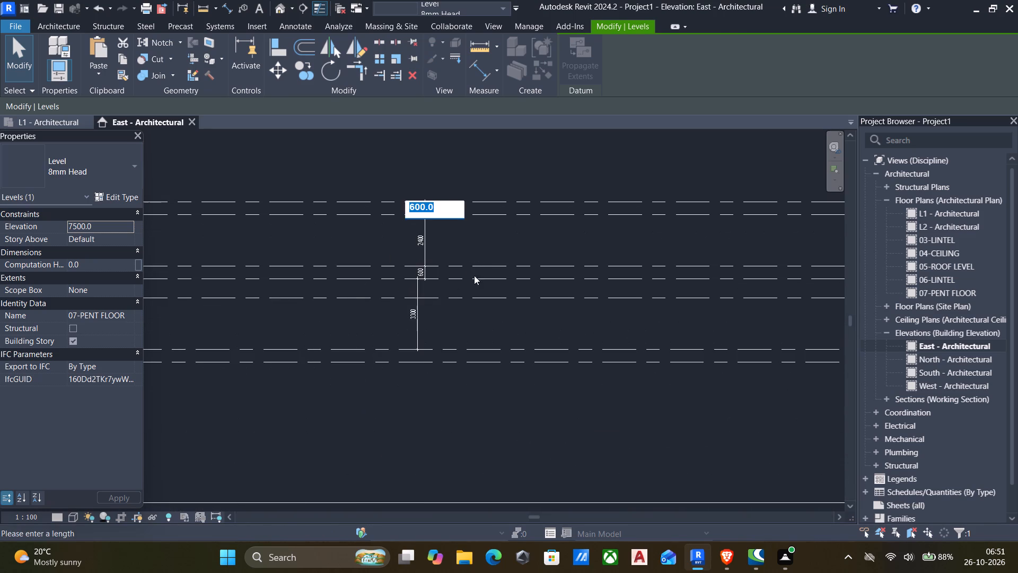
left_click(497, 242)
scroll(416, 330, "up", 3)
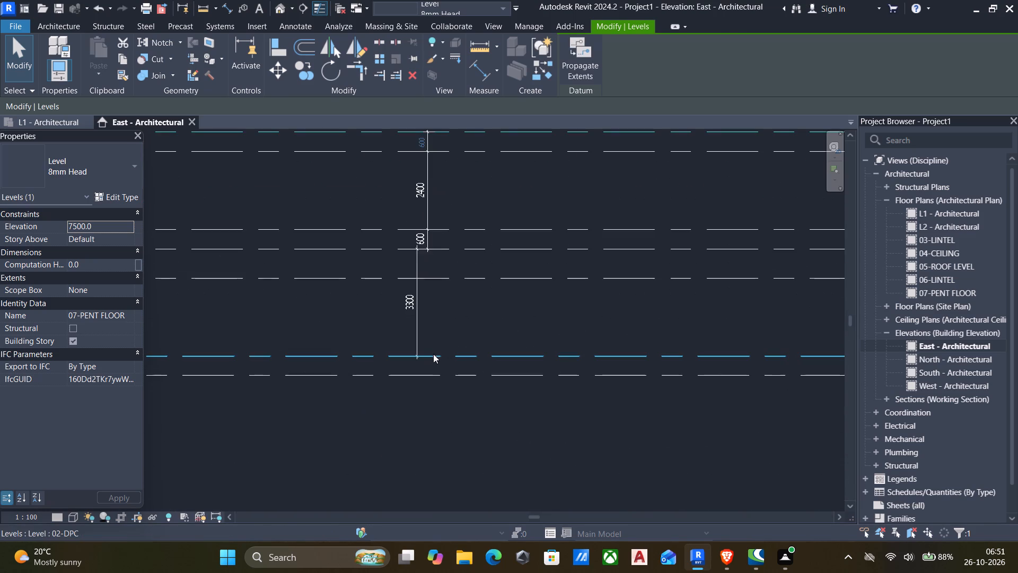
Select the 04-CEILING level and review its spacing and head against the other levels in the East elevation.
left_click(463, 251)
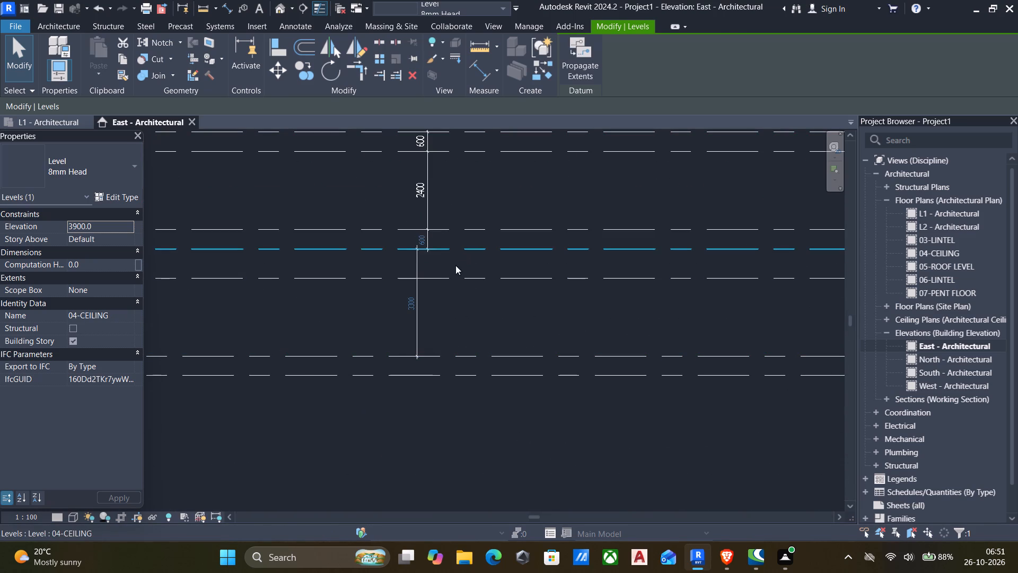
middle_click_drag(456, 292, 437, 316)
scroll(438, 315, "down", 6)
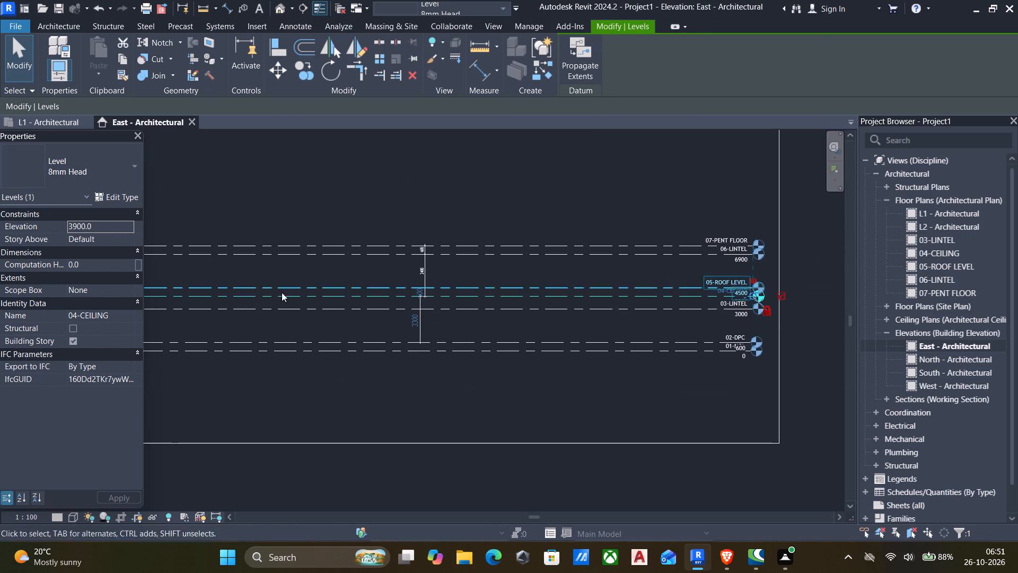
middle_click_drag(276, 308, 432, 327)
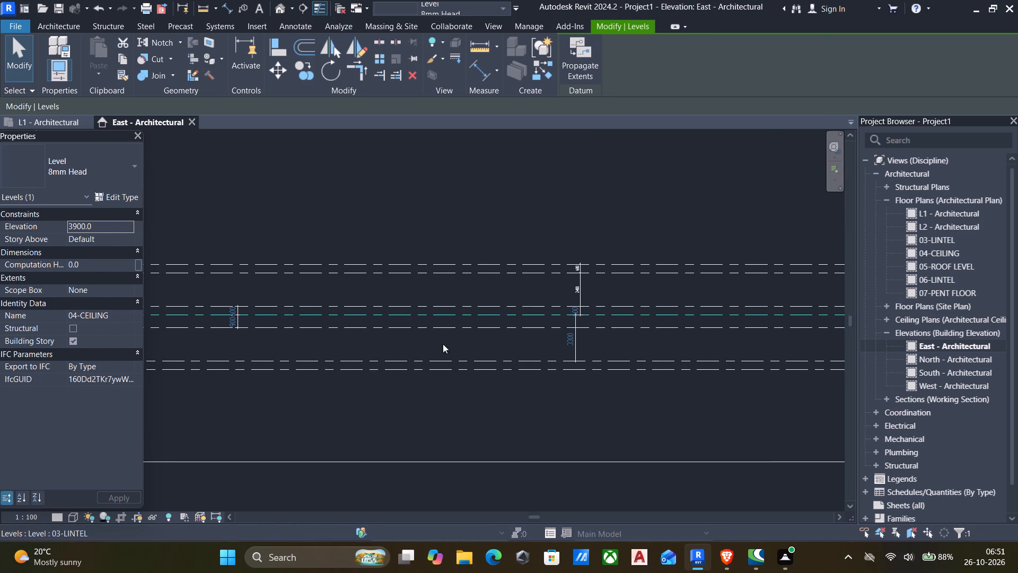
middle_click_drag(653, 339, 410, 340)
scroll(663, 342, "up", 5)
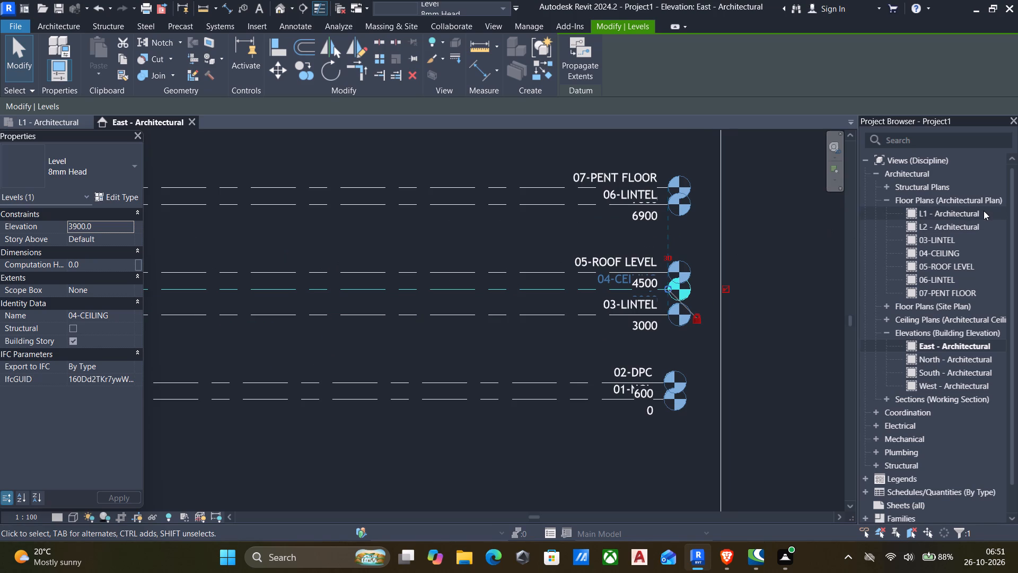
Rename the L1 - Architectural floor plan view as 01-NGL.
right_click(959, 214)
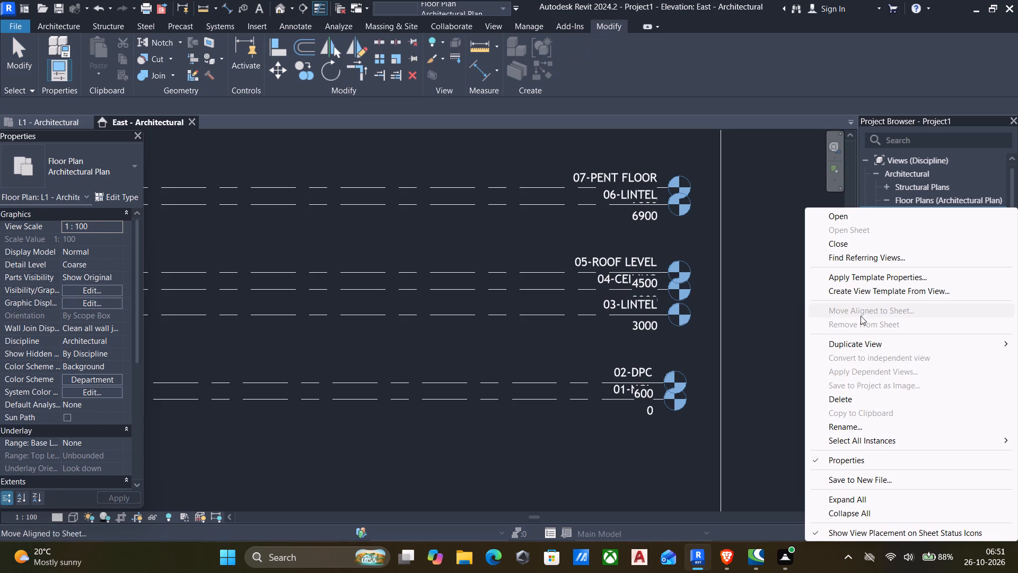
left_click(843, 427)
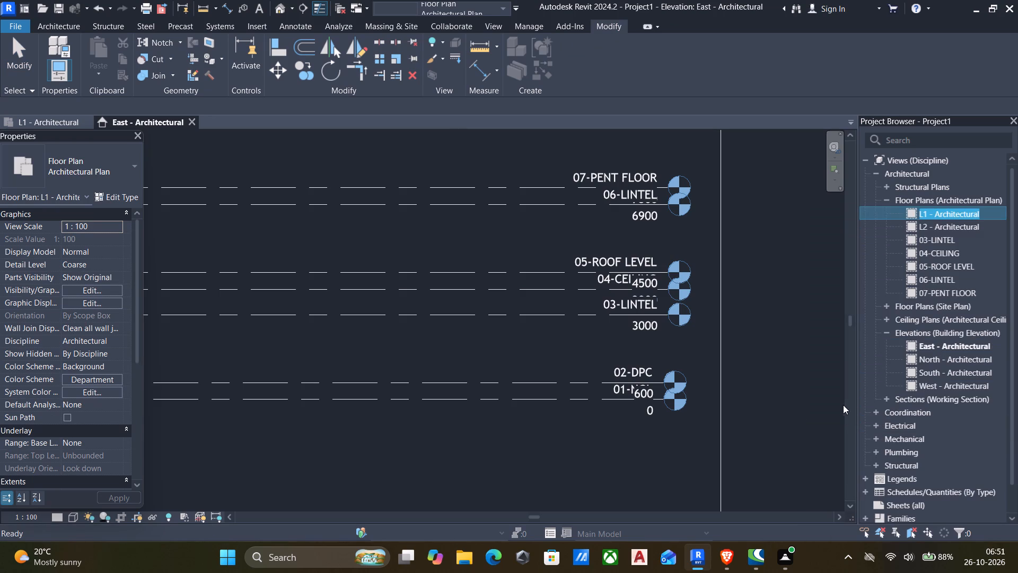
key("BackSpace")
type("01-")
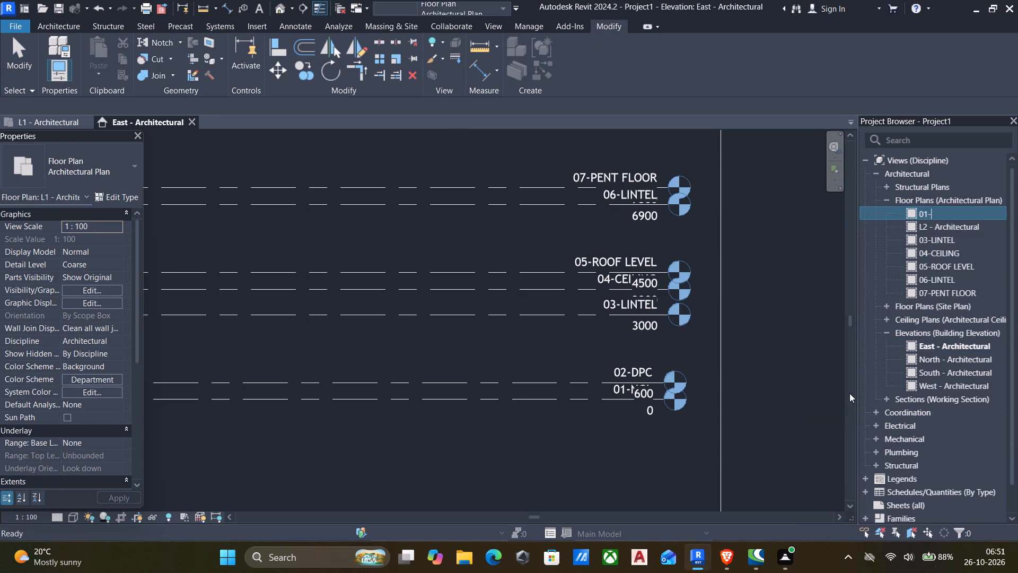
type("NGL")
left_click(818, 311)
left_click(964, 218)
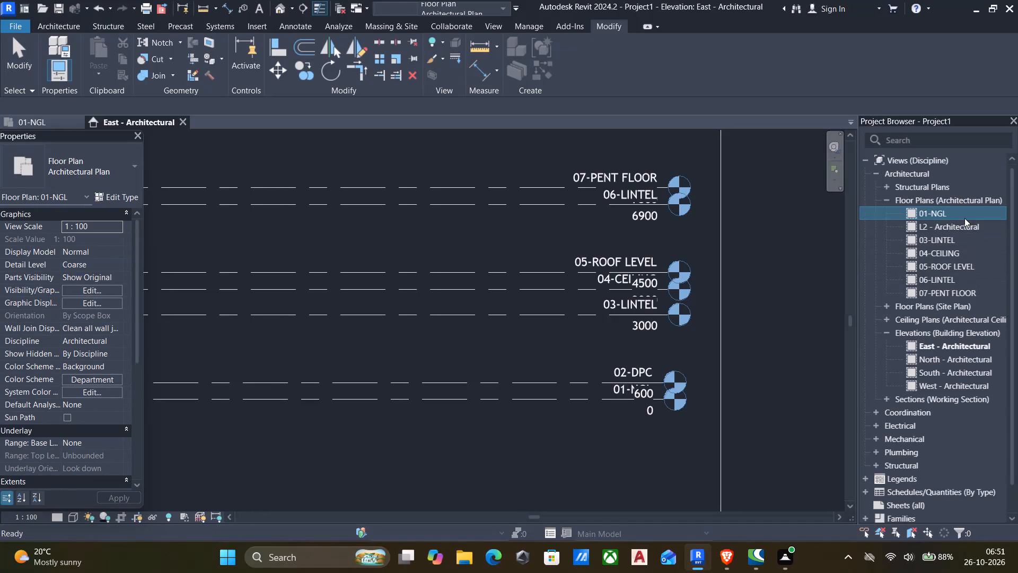
Rename the L2 - Architectural floor plan view as 02-DPC.
left_click(961, 227)
right_click(960, 227)
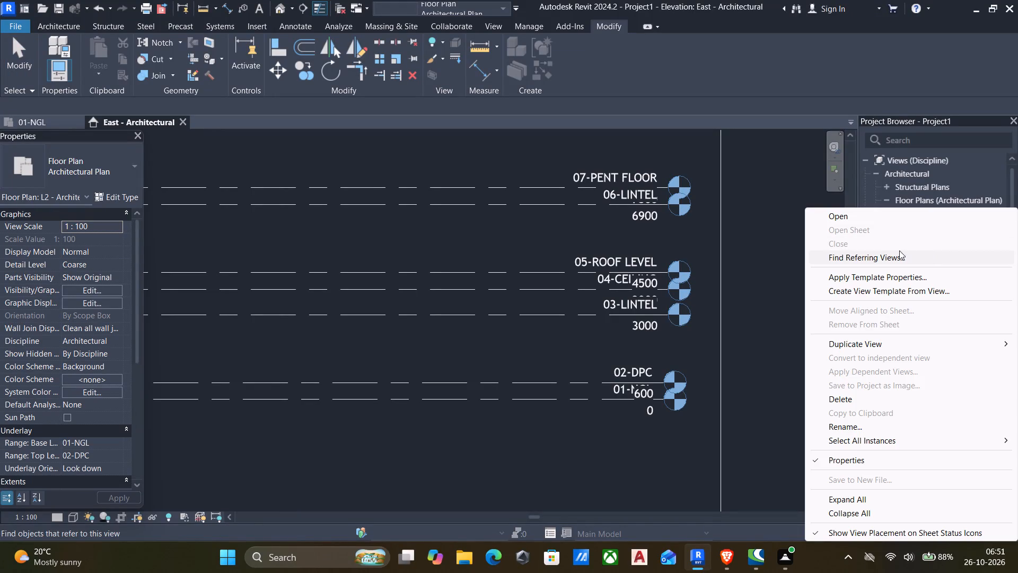
left_click(831, 427)
type("02-")
type("DPC")
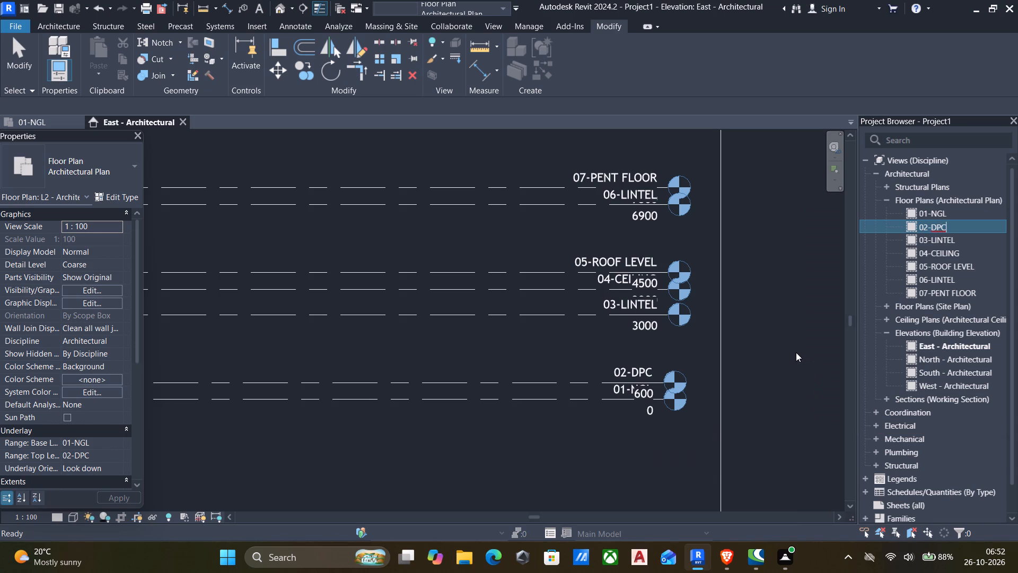
left_click(796, 352)
Select all instances of the linear dimensions between the levels in the East elevation and delete them.
scroll(583, 324, "down", 6)
middle_click_drag(493, 354, 713, 393)
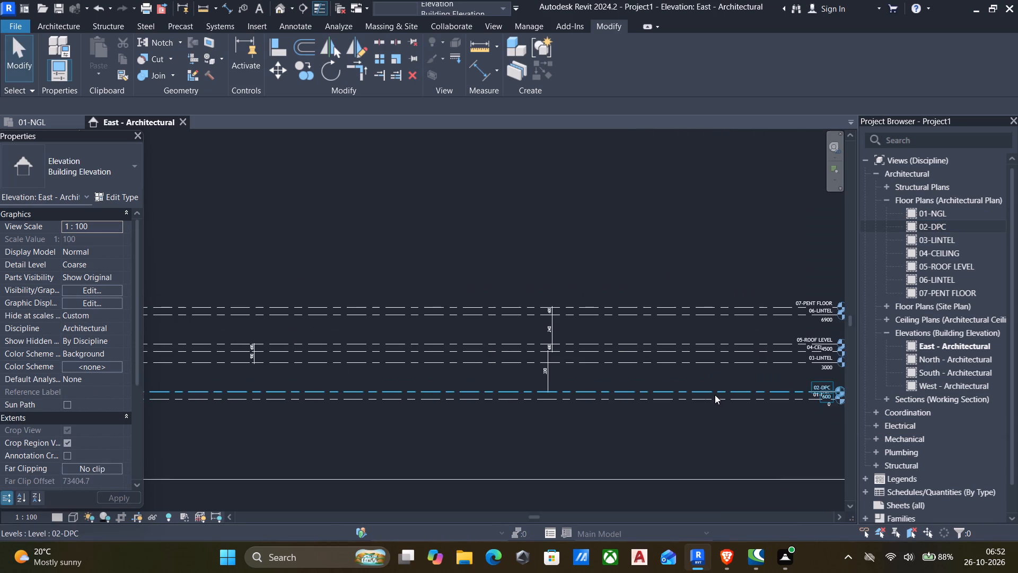
left_click(545, 324)
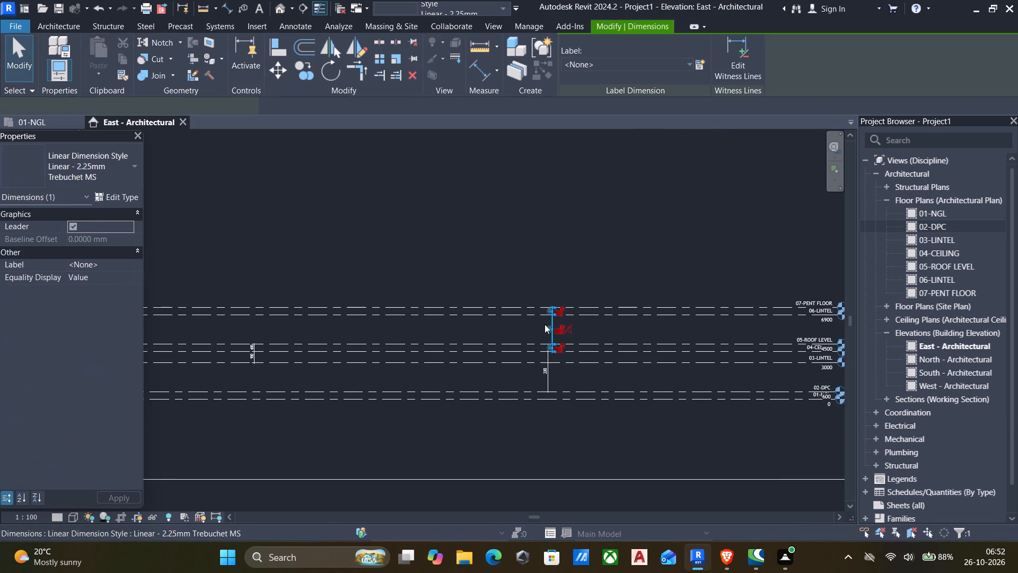
type("SA")
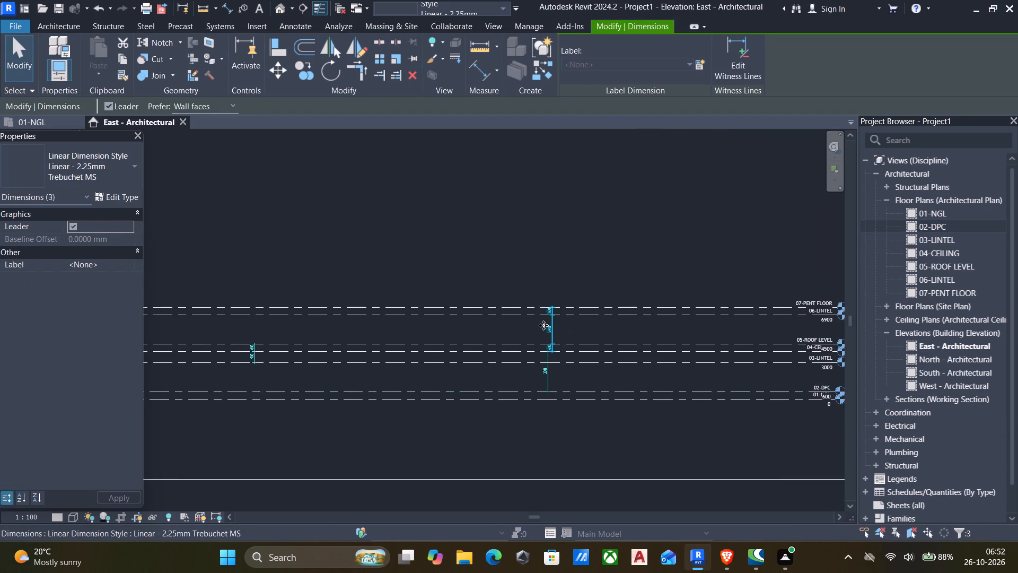
key("Delete")
scroll(543, 325, "down", 3)
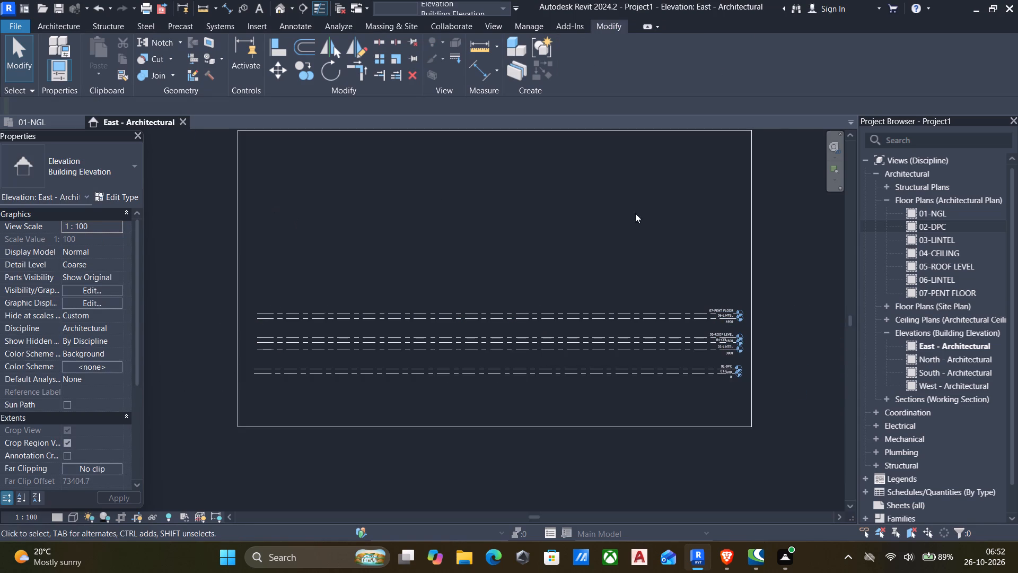
Open the 01-NGL floor plan and delete all the detail lines of the sketched building outline.
double_click(911, 216)
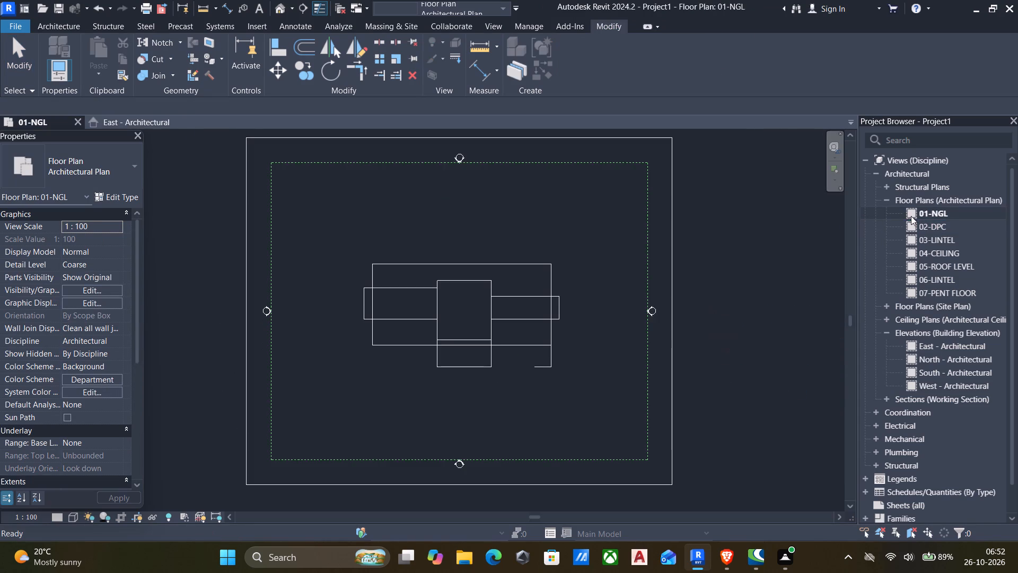
scroll(455, 349, "up", 2)
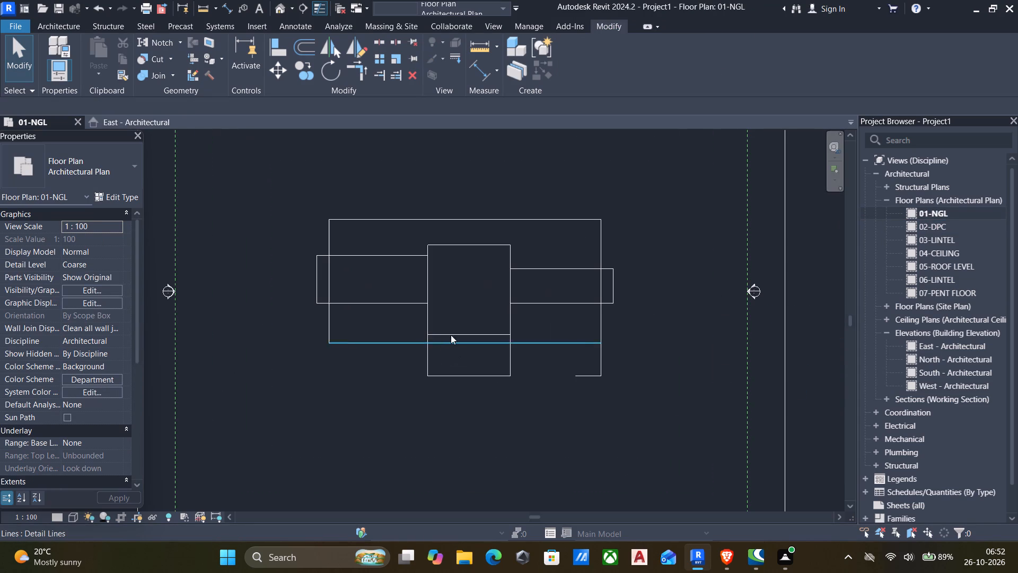
scroll(451, 335, "up", 1)
left_click_drag(279, 192, 655, 418)
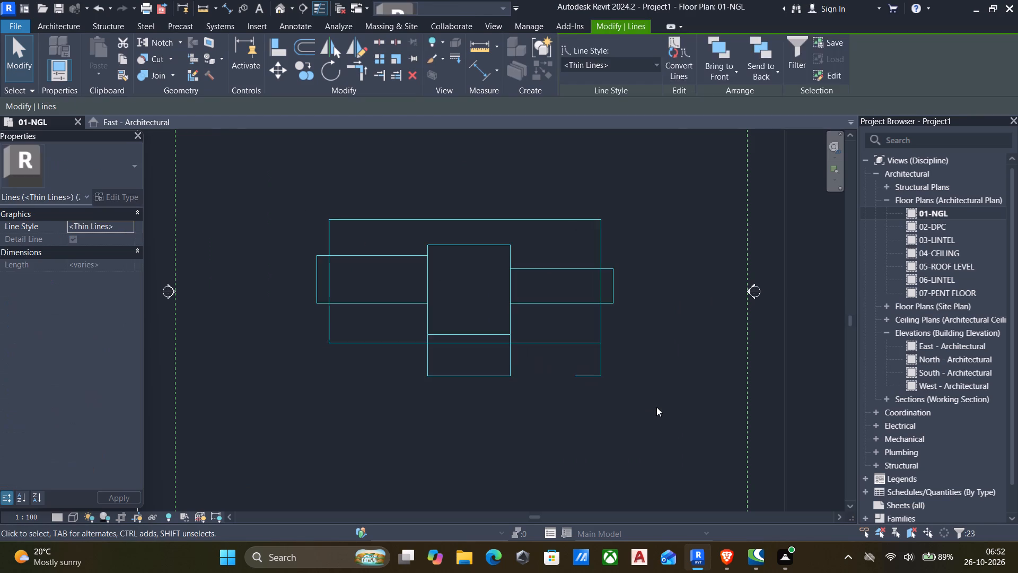
key("Delete")
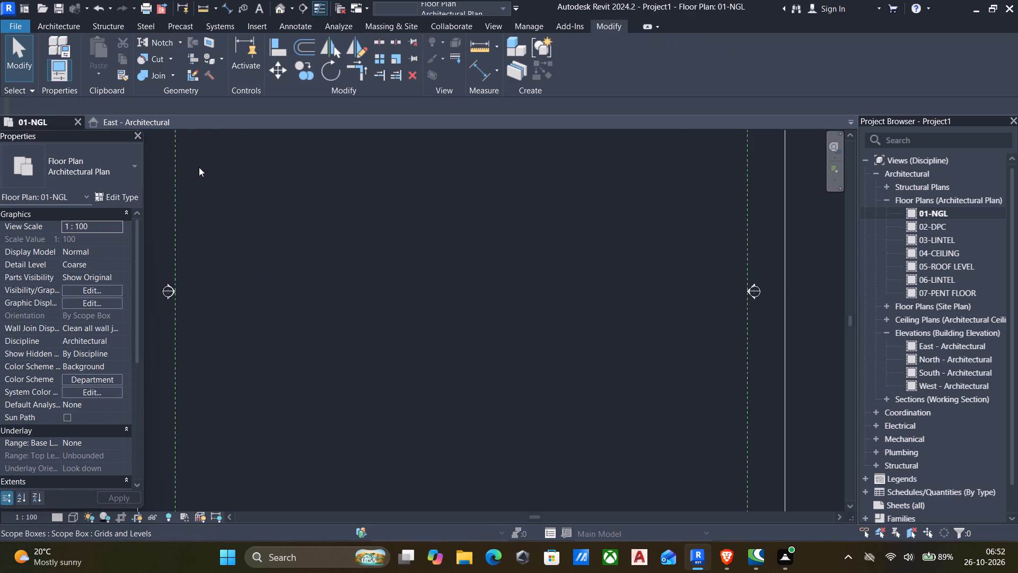
Start the Wall tool and duplicate the Generic - 200mm basic wall type as 01-225 WALL.
key("w")
key("a")
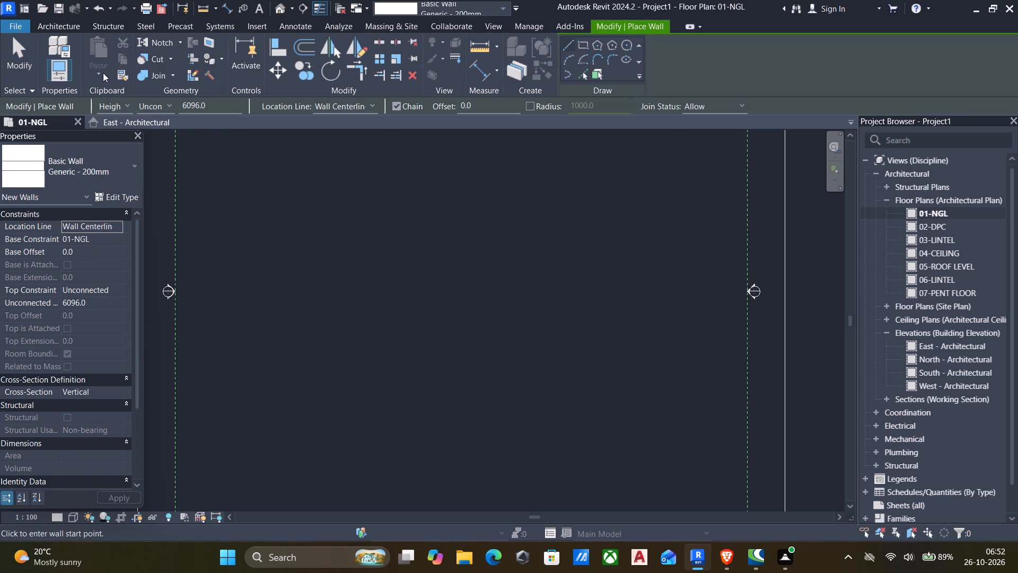
left_click(117, 197)
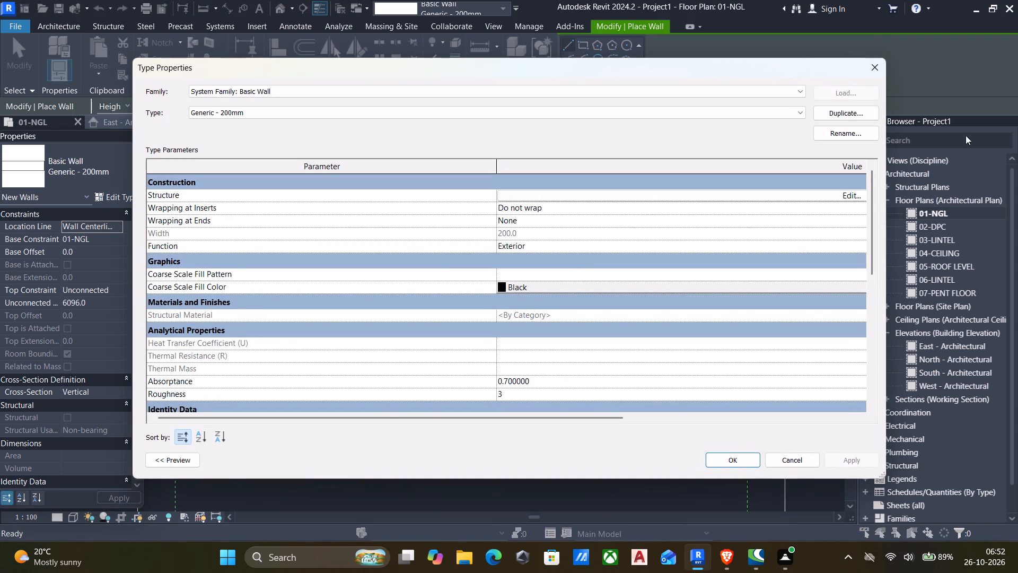
left_click(837, 113)
key("BackSpace")
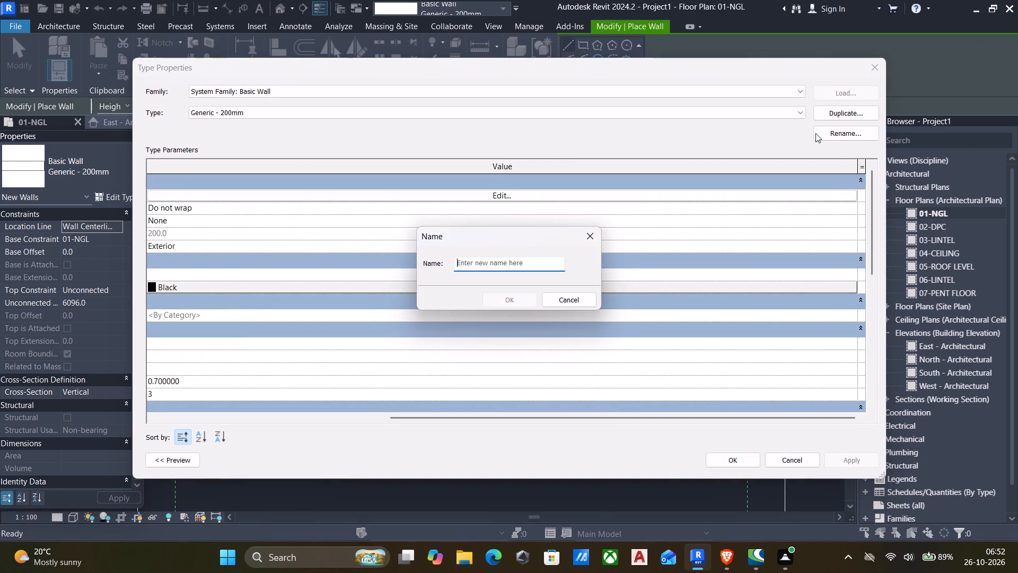
type("01-")
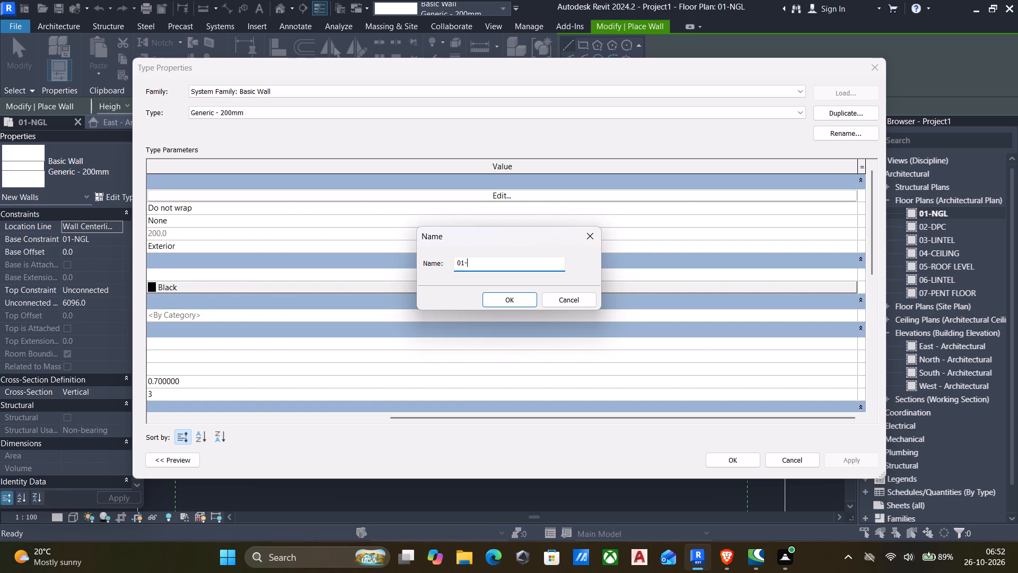
type("MAIN WALL")
key("BackSpace")
key("BackSpace")
key("BackSpace")
key("BackSpace")
key("BackSpace")
key("BackSpace")
key("BackSpace")
key("BackSpace")
key("BackSpace")
type("225 WALL")
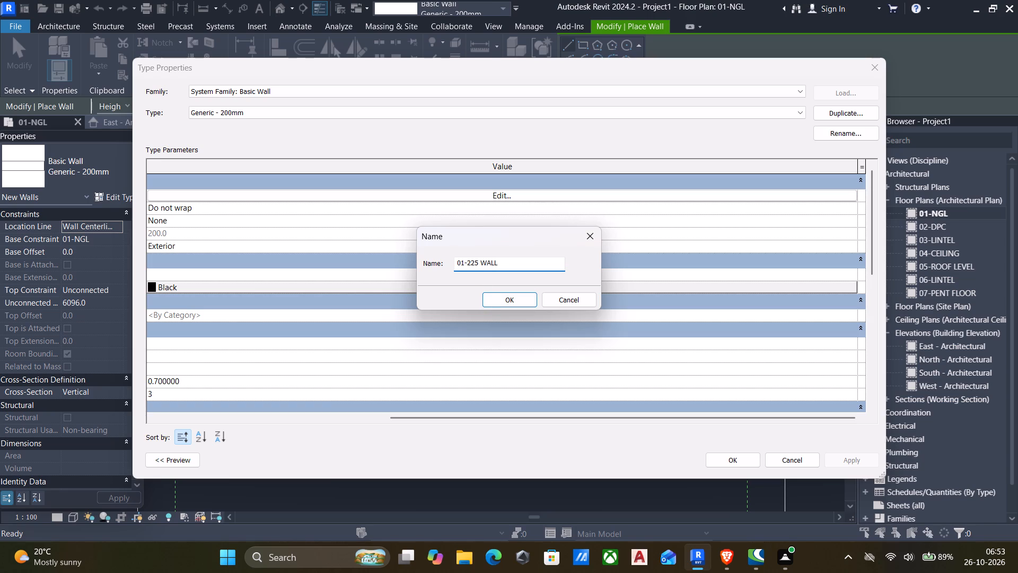
left_click(491, 301)
Set the thickness of the Structure [1] layer in the 01-225 WALL assembly to 225 mm.
left_click(502, 193)
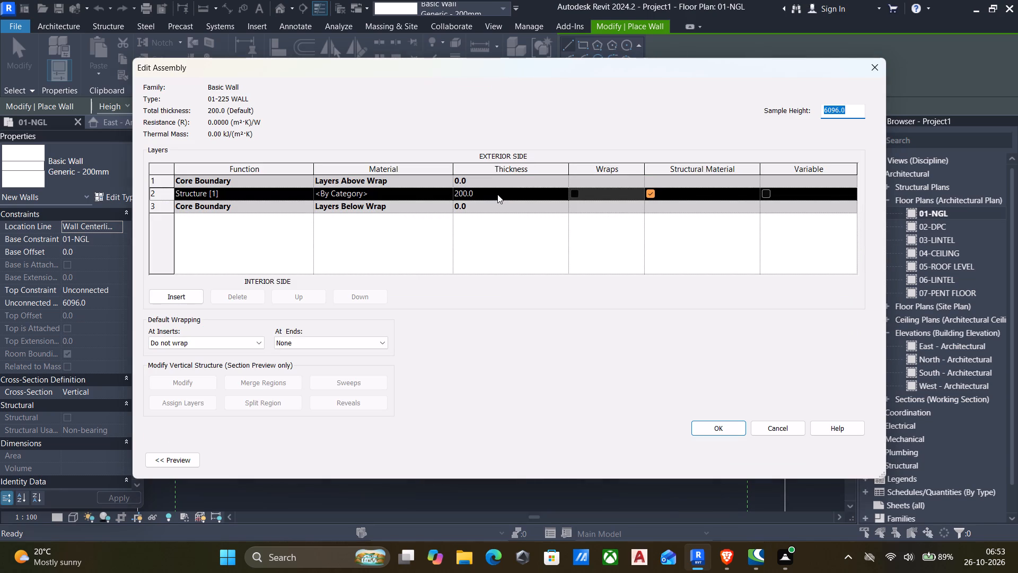
left_click(497, 194)
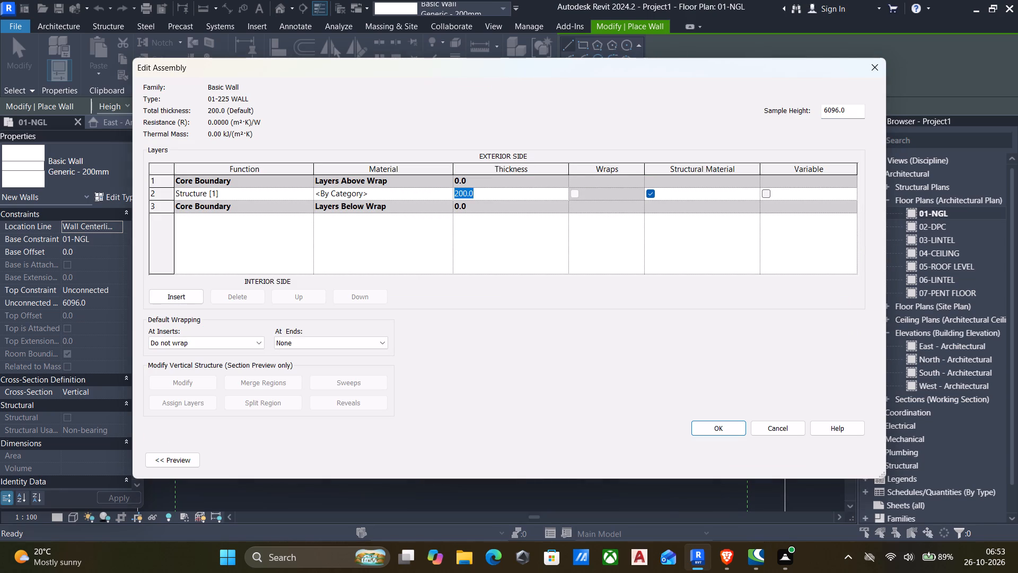
key("2")
type("25")
key("Return")
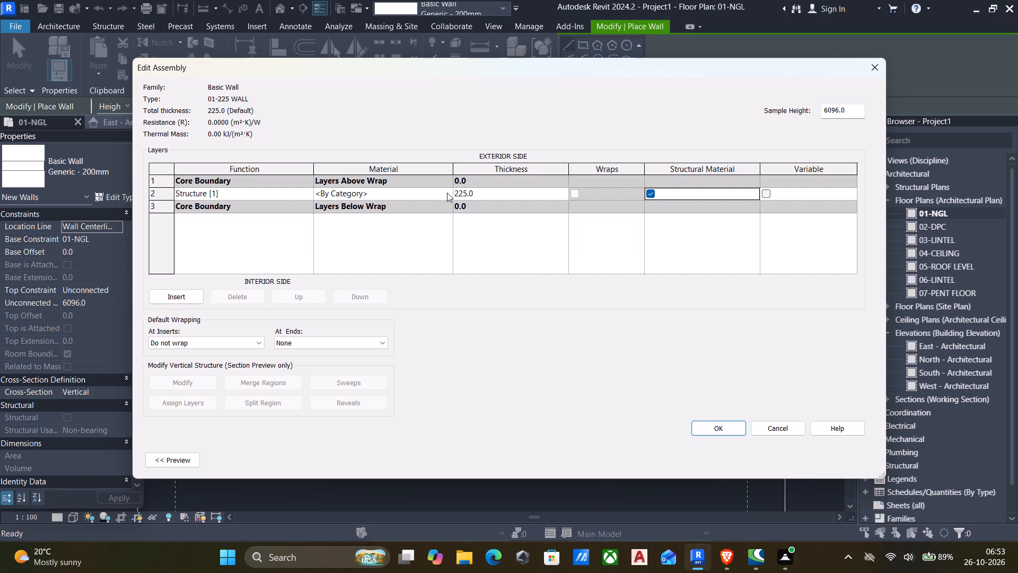
For the wall's structure layer material, duplicate Acoustic Ceiling Tile 600 x 1200 with its assets and name the copy 01-WHITE WALL.
left_click(447, 193)
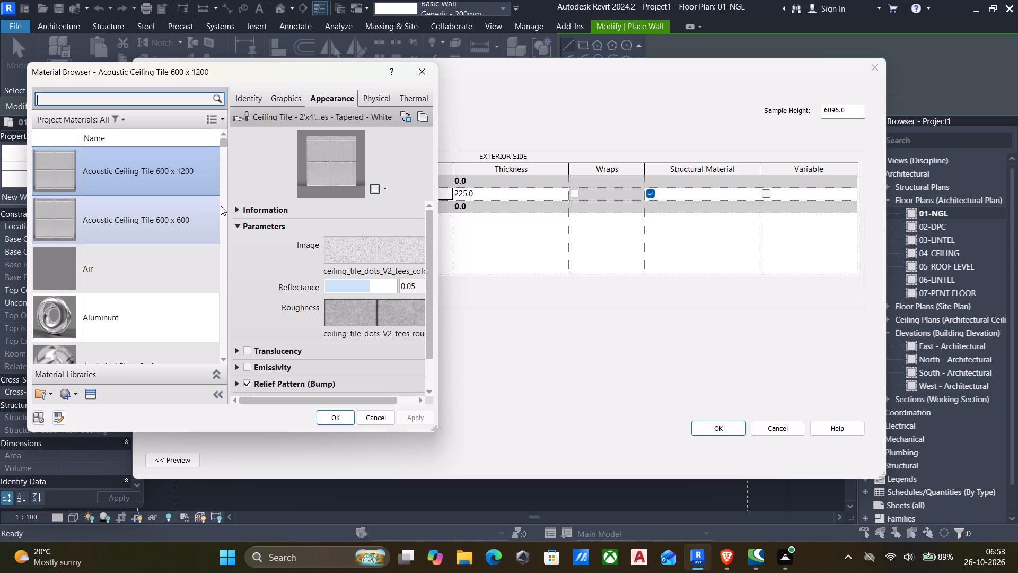
right_click(145, 176)
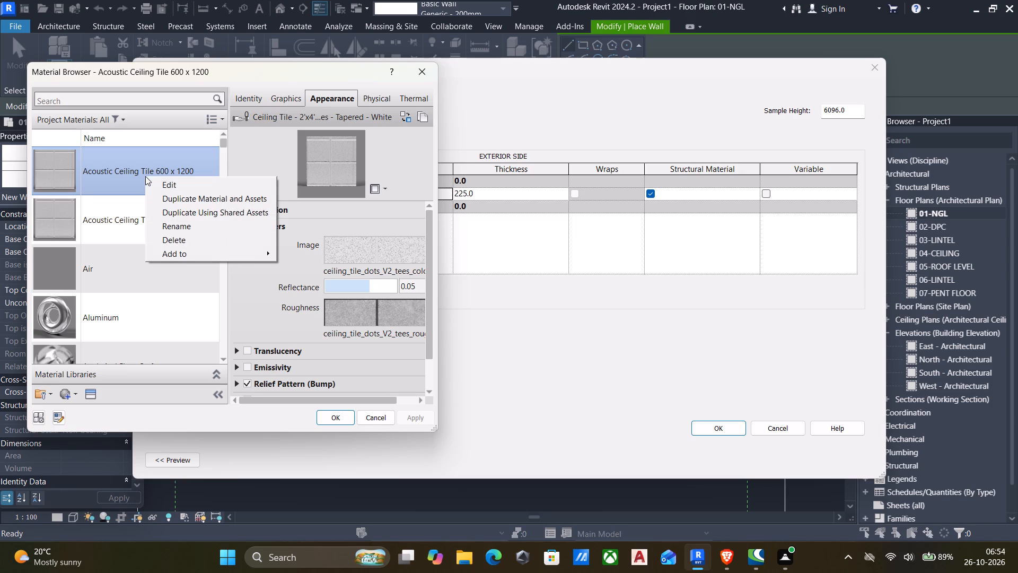
left_click(185, 198)
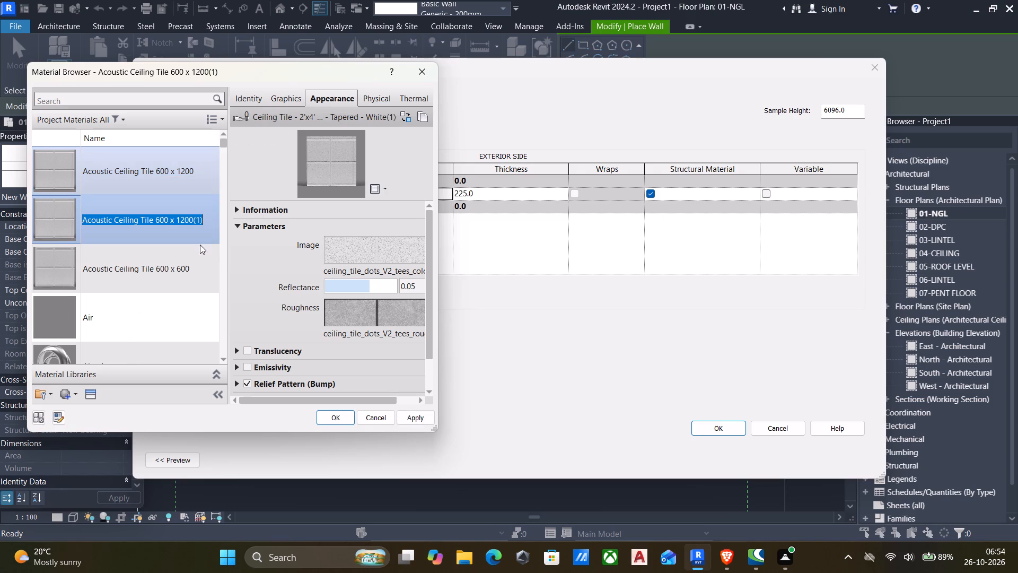
left_click(258, 93)
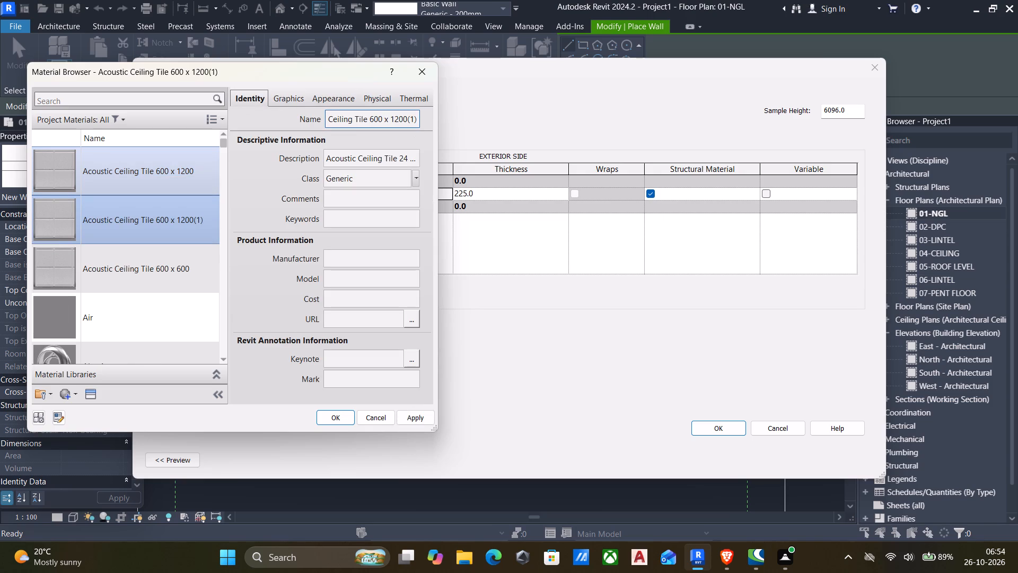
left_click(418, 121)
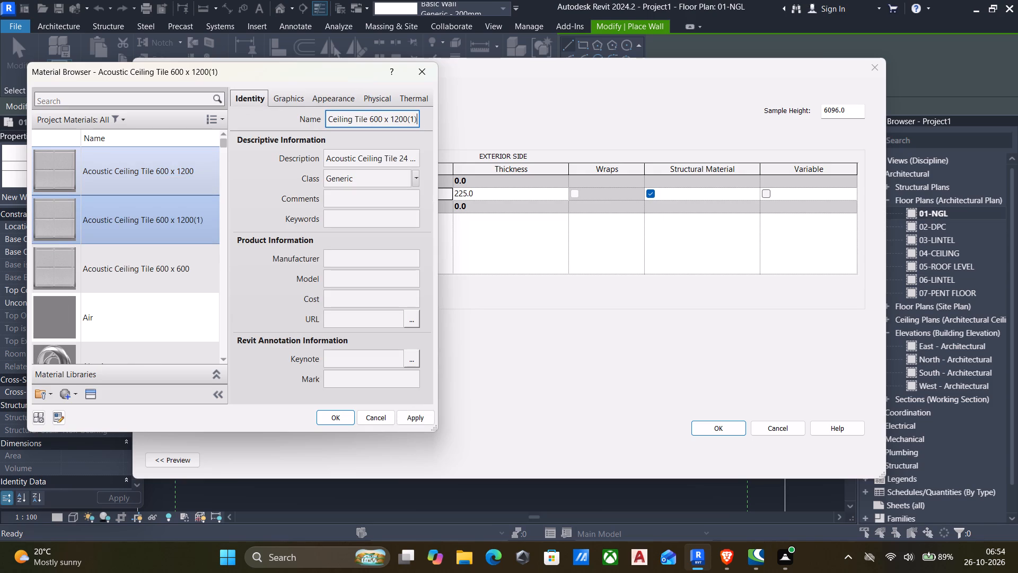
left_click_drag(417, 119, 462, 145)
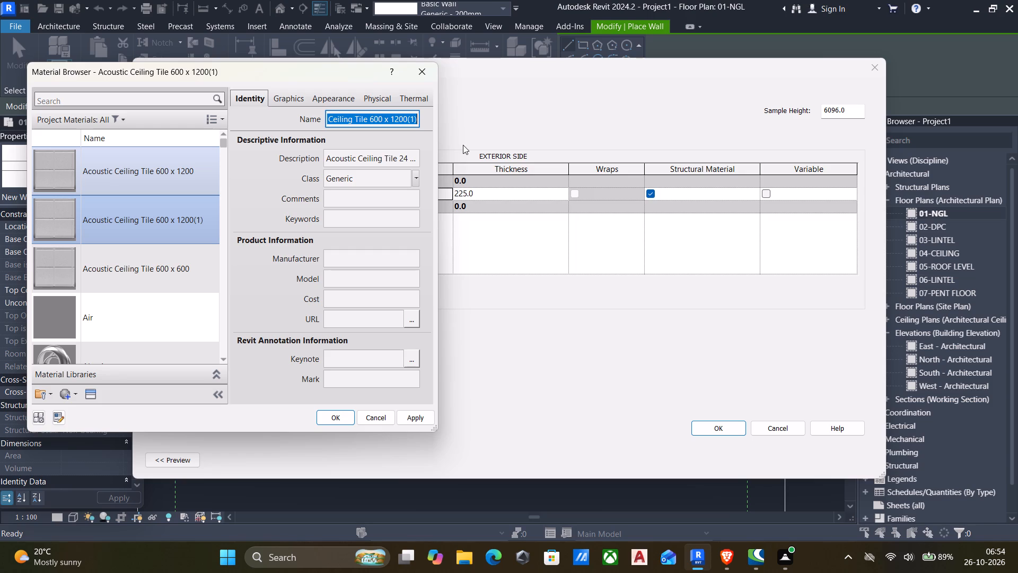
key("BackSpace")
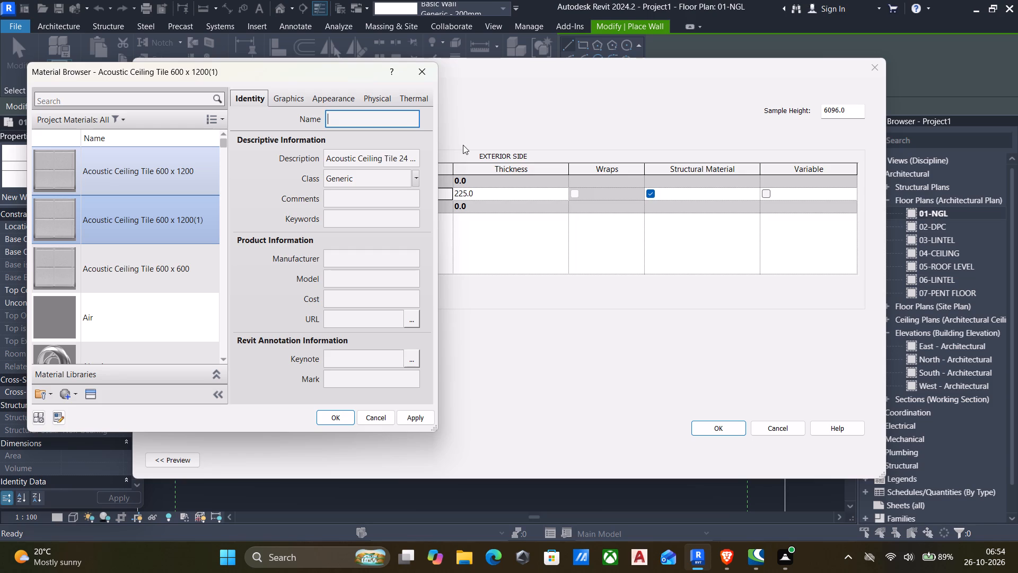
type("01-")
type("WHITE WALL")
Replace the appearance asset of the 01-WHITE WALL material with the glossy White asset from the Wall Paint category of the Appearance Library.
left_click(412, 419)
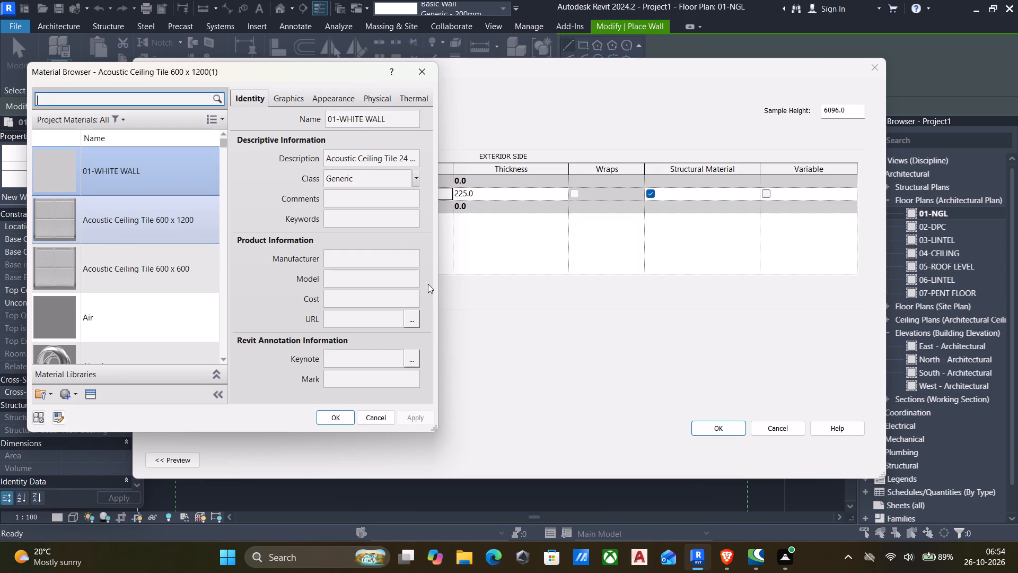
left_click(90, 397)
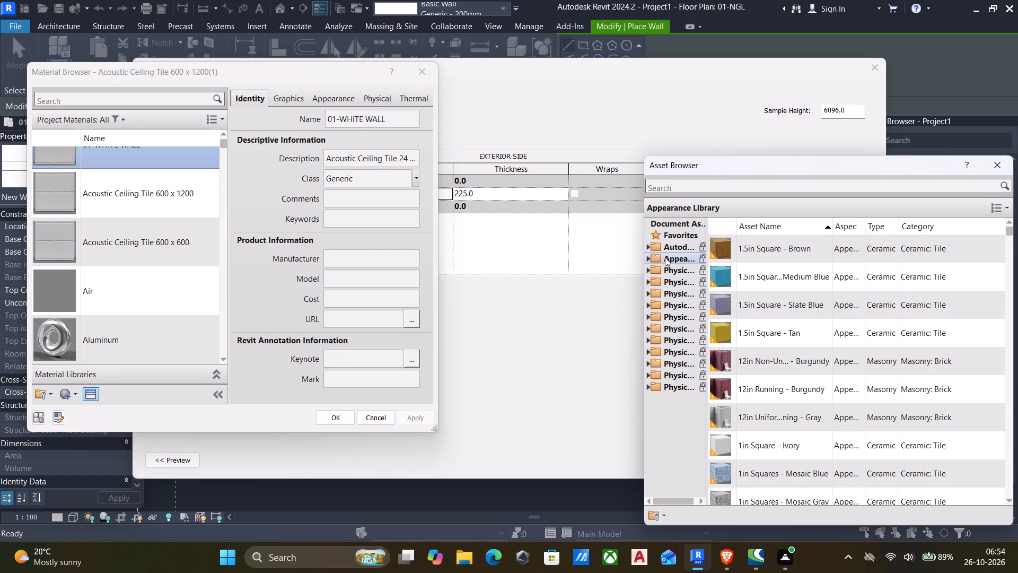
left_click(660, 259)
double_click(660, 259)
scroll(646, 452, "down", 2)
double_click(680, 455)
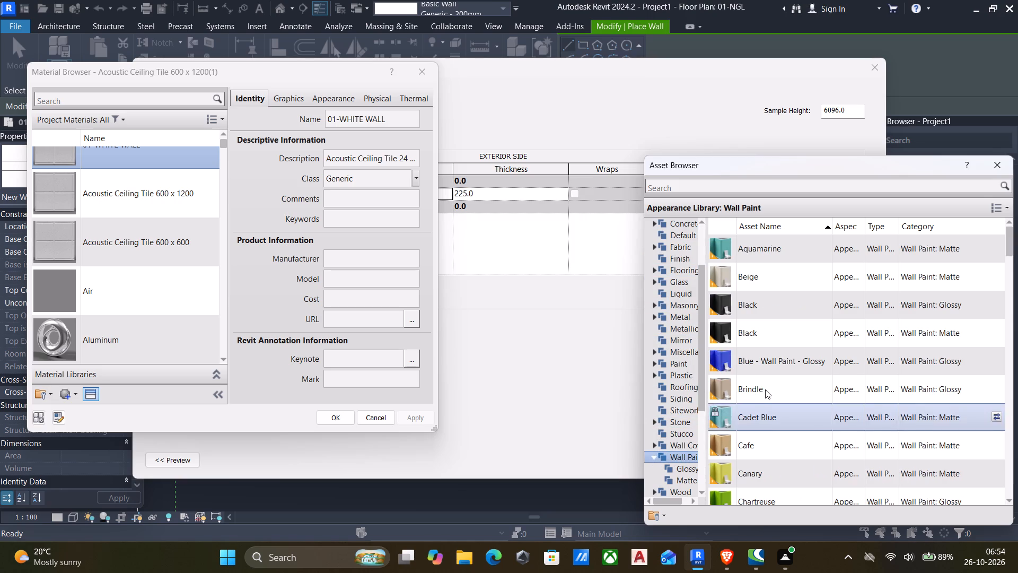
scroll(765, 389, "down", 14)
scroll(768, 407, "down", 18)
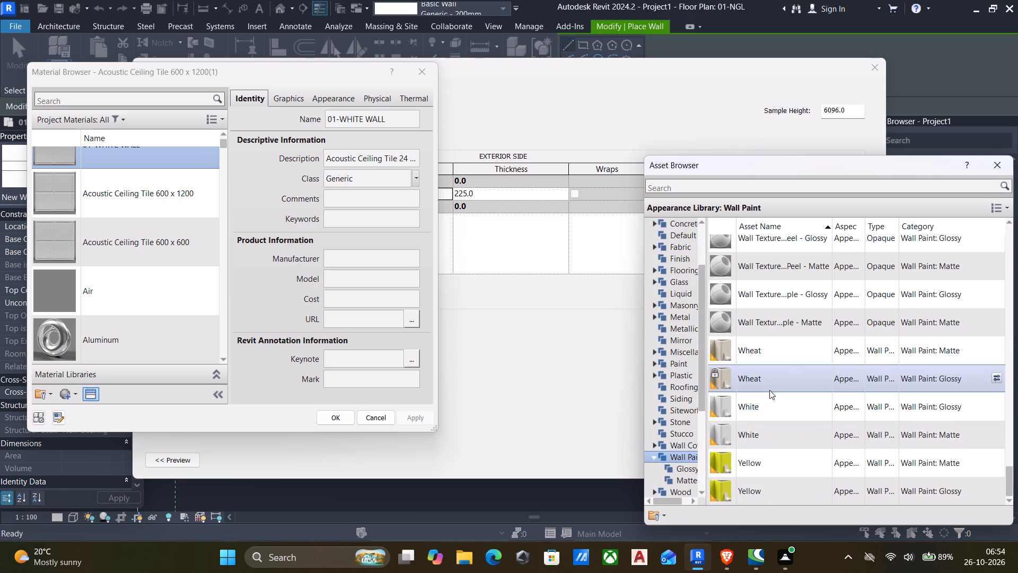
scroll(769, 390, "down", 2)
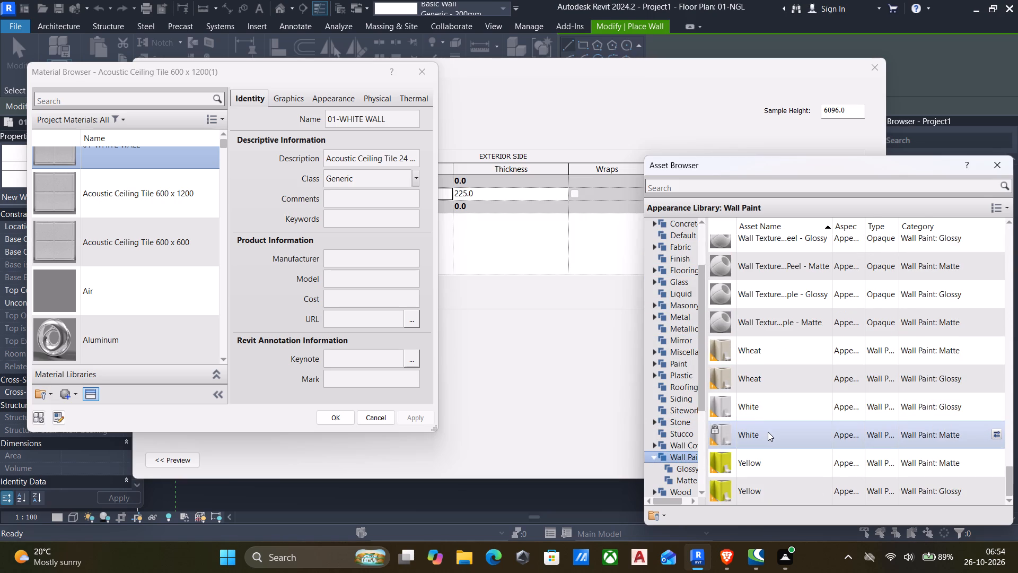
left_click(768, 432)
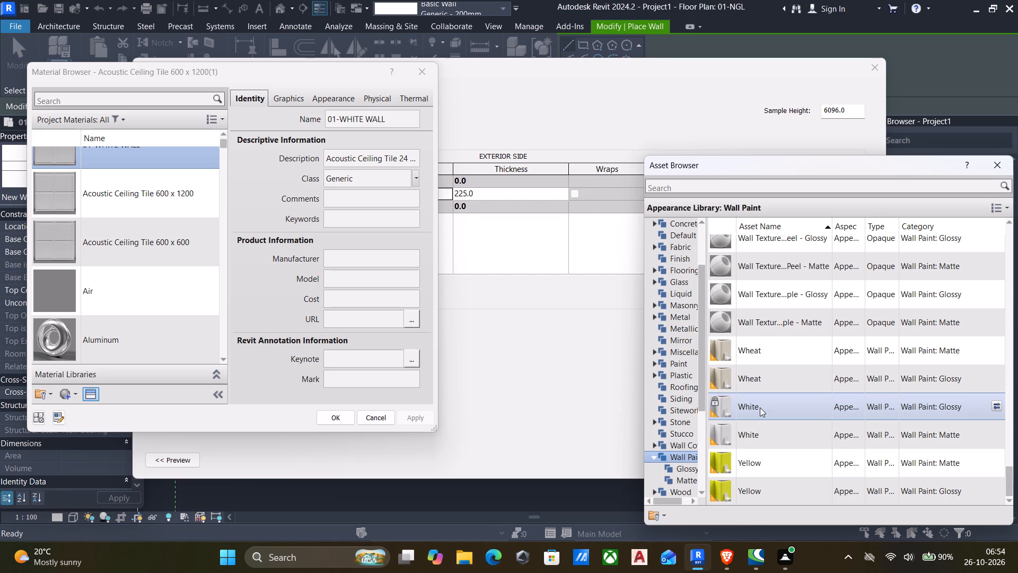
double_click(760, 407)
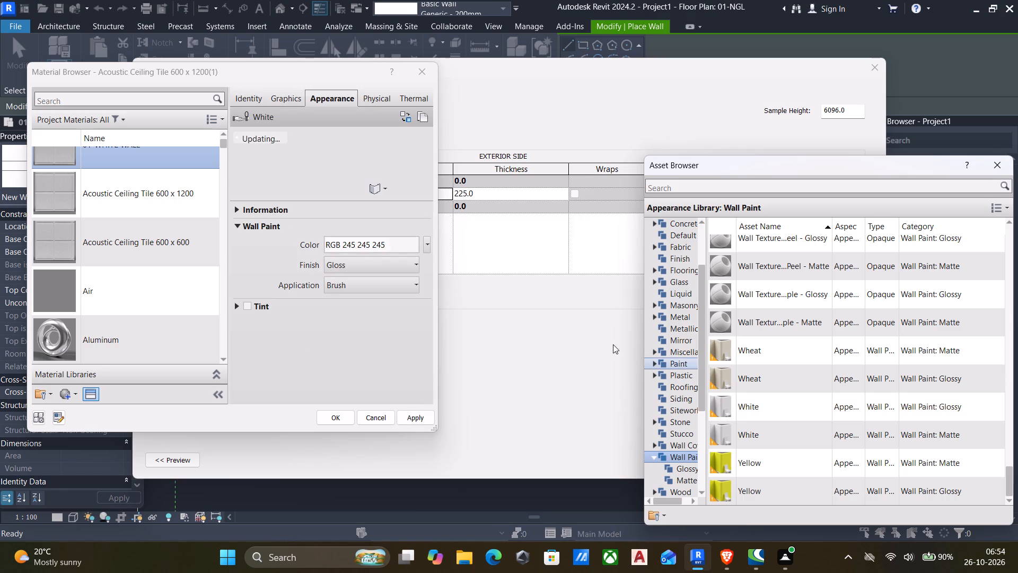
left_click(423, 415)
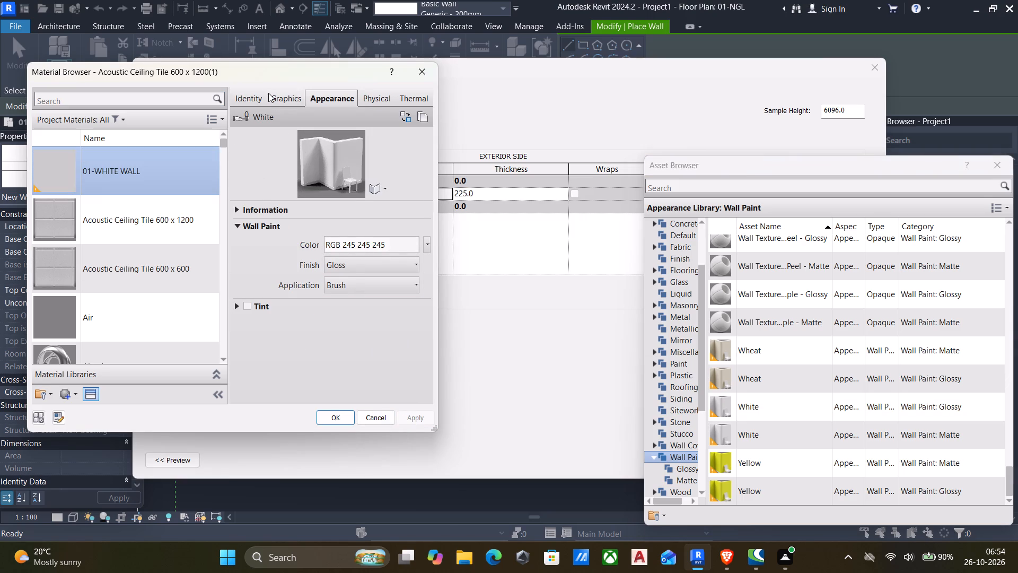
Enable Use Render Appearance for the 01-WHITE WALL shading and accept the material, assembly and 01-225 WALL type settings.
left_click(268, 93)
double_click(329, 132)
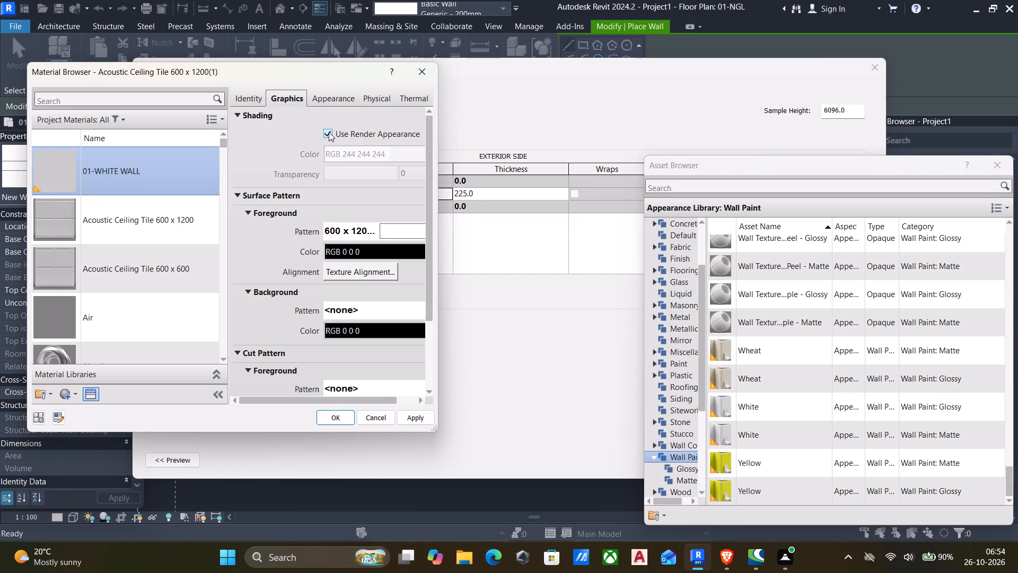
left_click(405, 415)
left_click(338, 422)
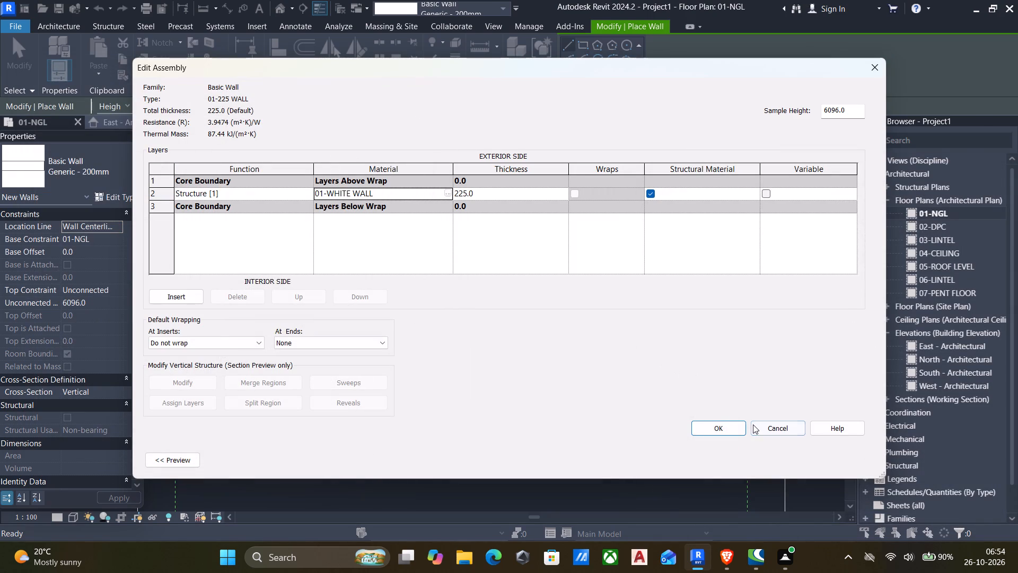
left_click(727, 427)
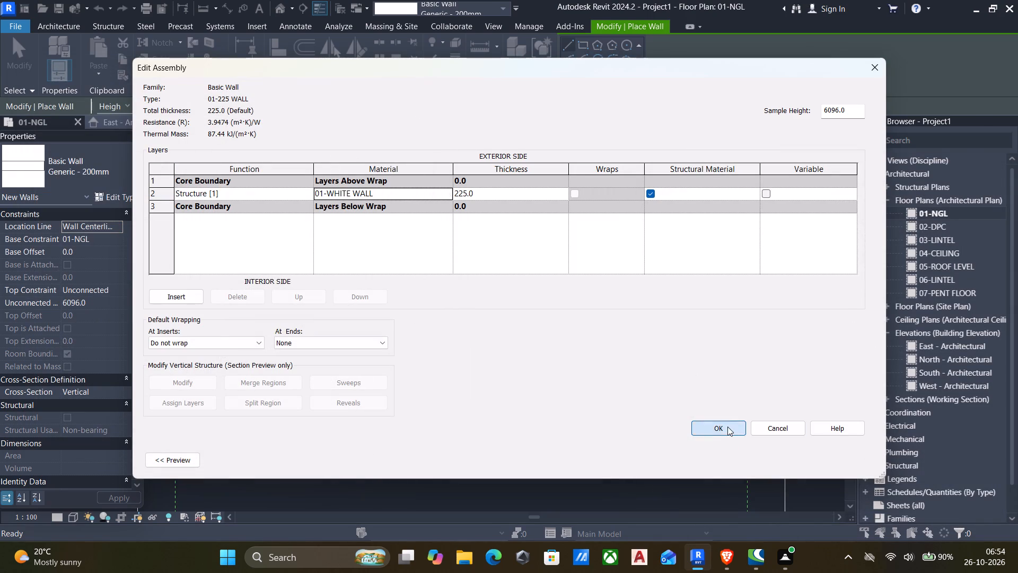
left_click(870, 458)
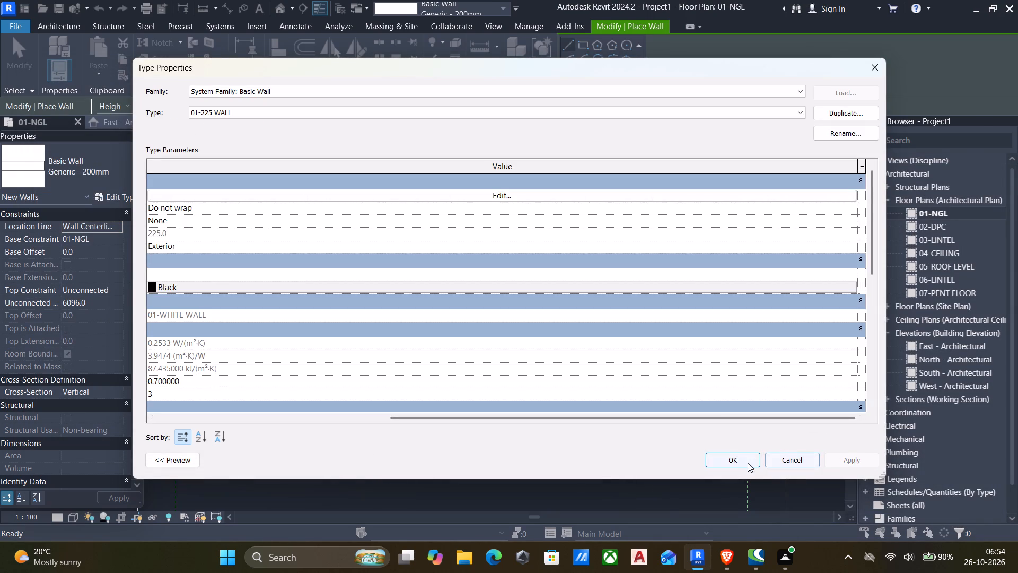
left_click(734, 459)
Set the wall height up to level 03-LINTEL and draw a rectangular wall outline of 35000 by 20000 mm inside the elevation markers.
middle_click_drag(465, 294, 471, 303)
scroll(472, 303, "down", 2)
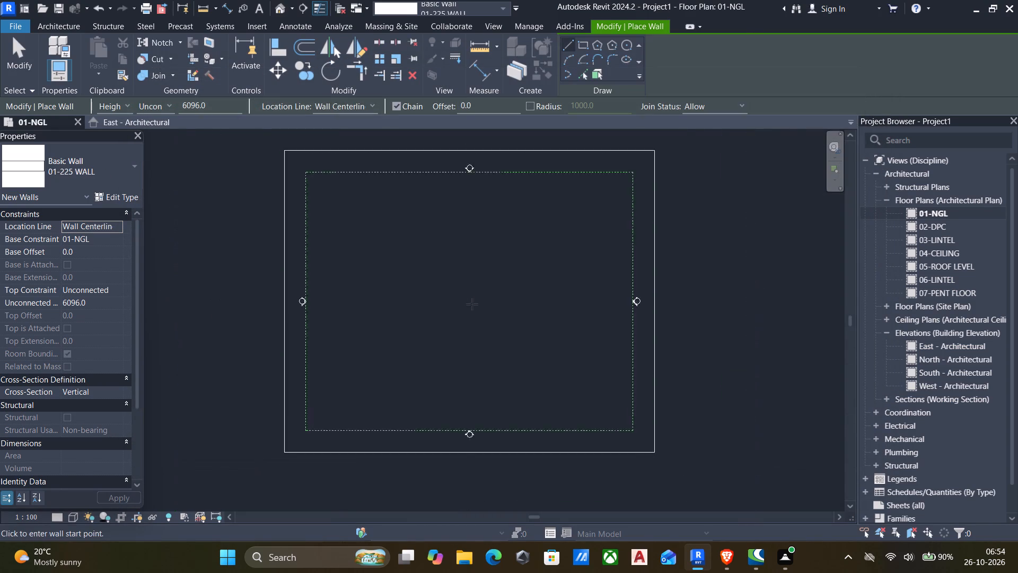
scroll(472, 304, "down", 3)
middle_click_drag(470, 325, 457, 321)
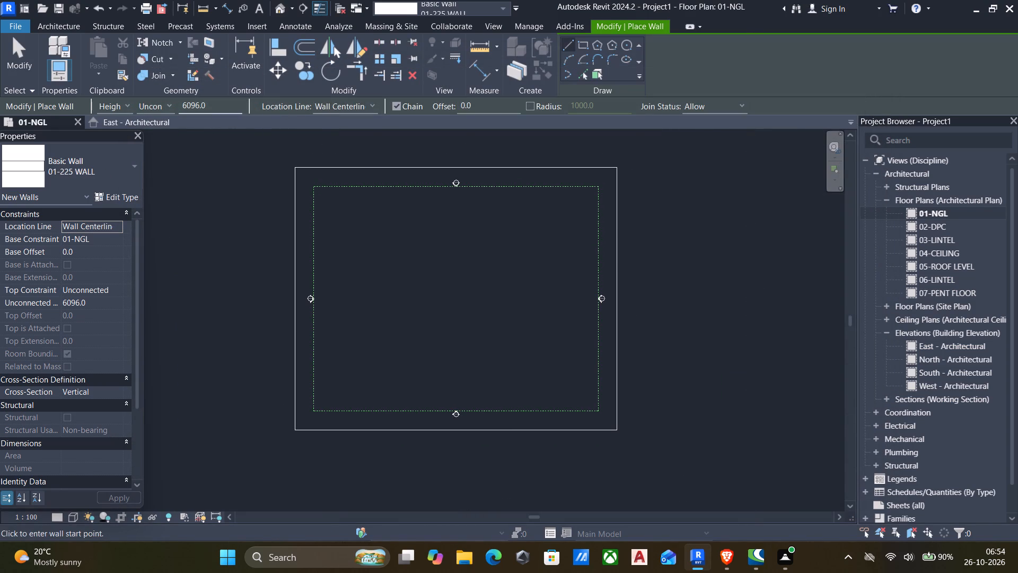
left_click(169, 107)
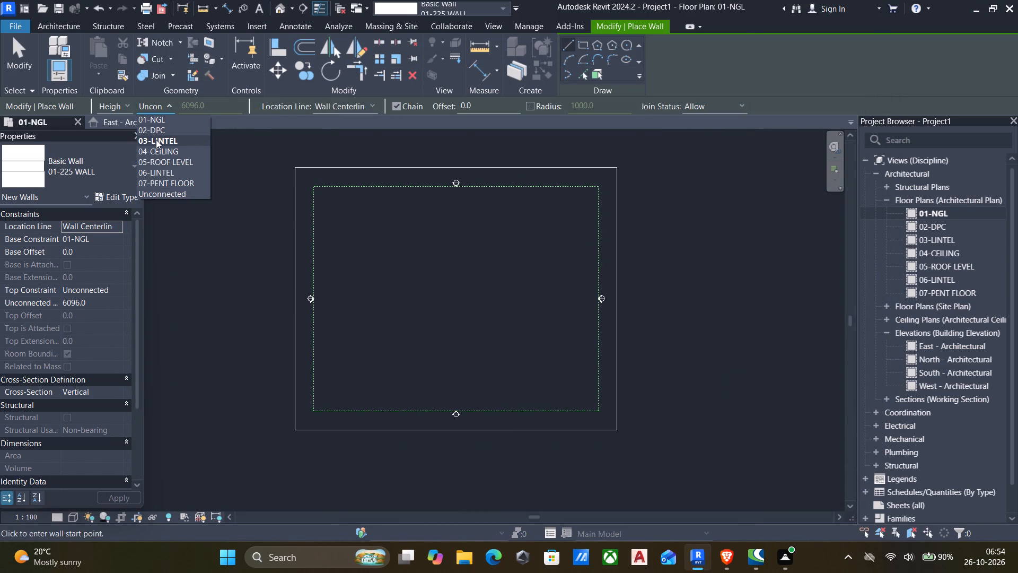
left_click(156, 140)
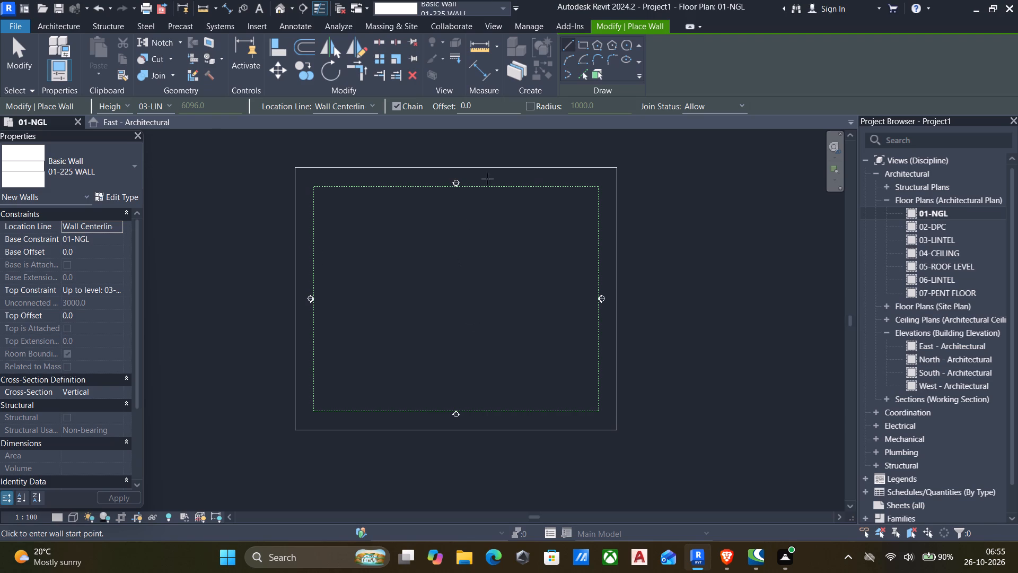
left_click(581, 46)
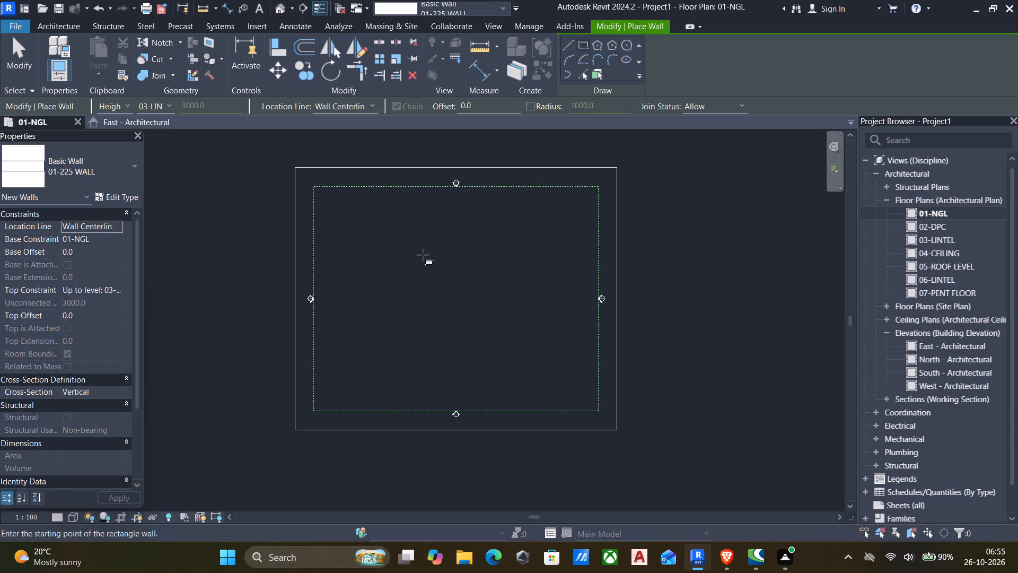
left_click(406, 270)
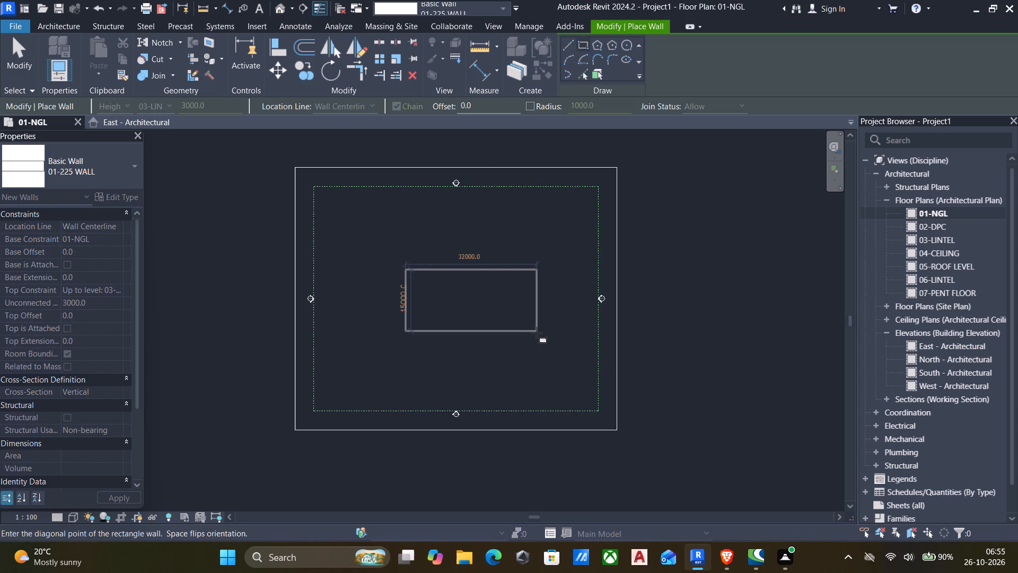
scroll(537, 333, "up", 4)
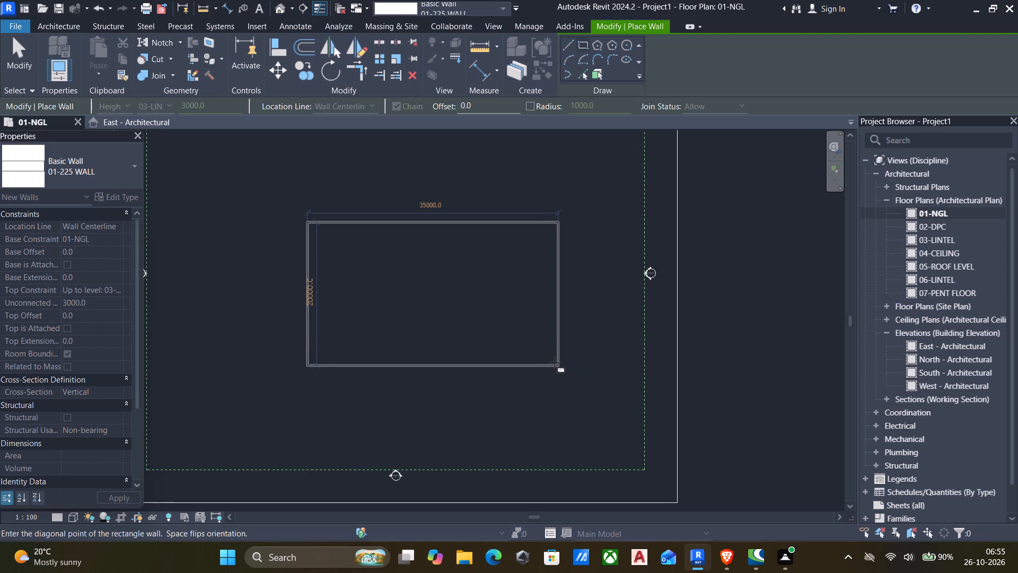
left_click(555, 362)
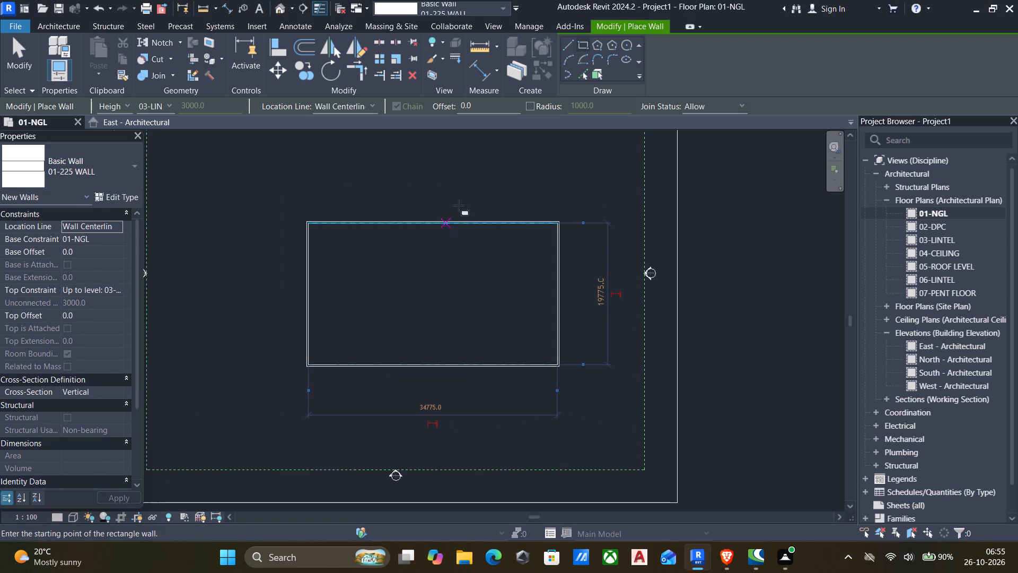
Draw a full-length wall about 6000 mm from the south wall and divide the strip below with cross walls about 11000 mm from each end.
left_click(566, 40)
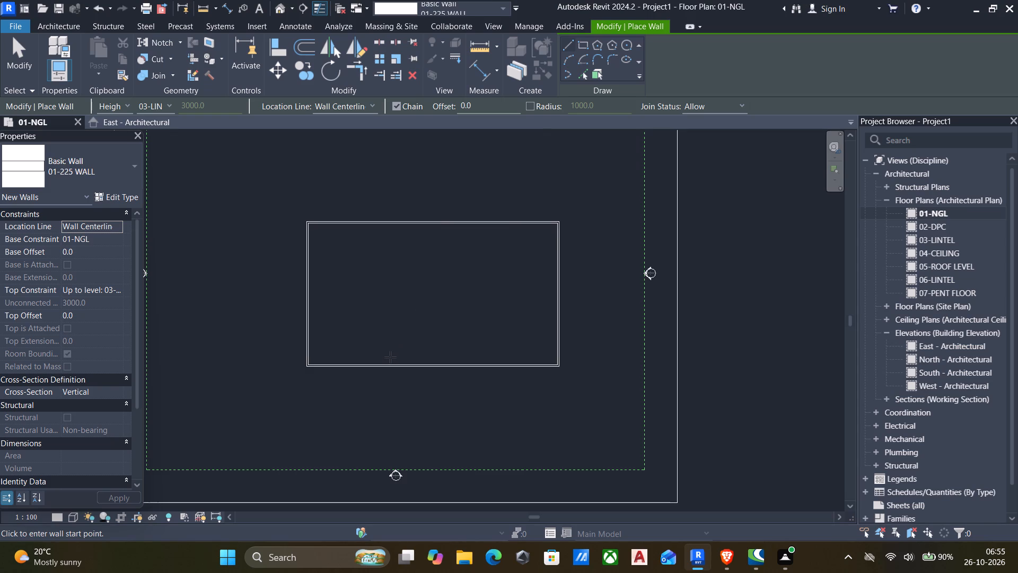
left_click(310, 325)
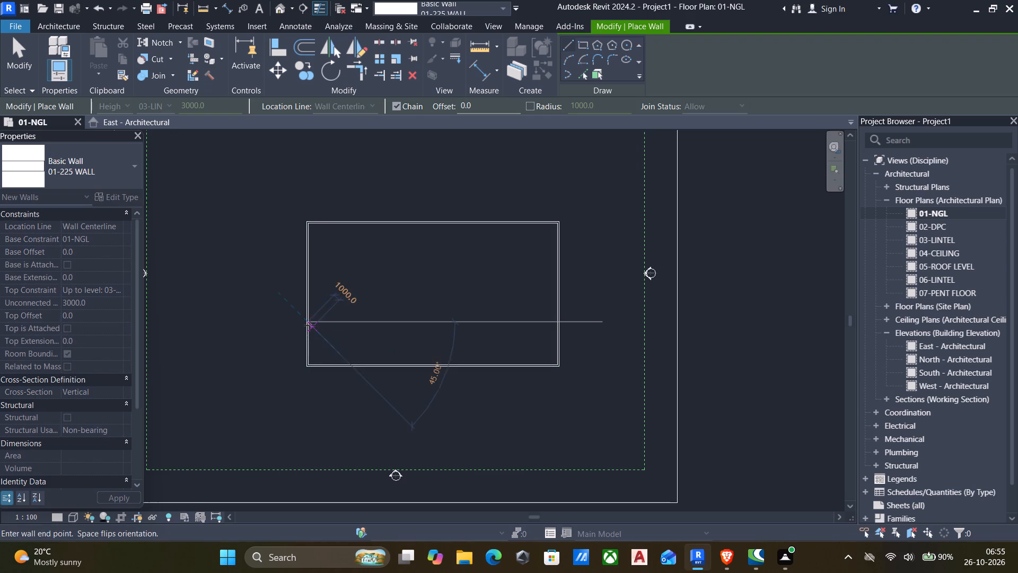
left_click(555, 318)
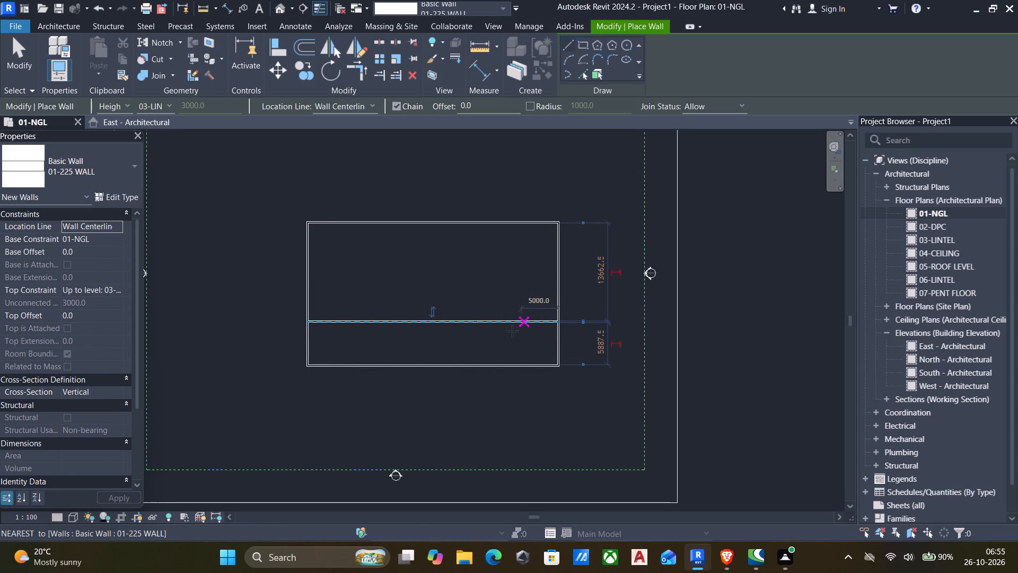
left_click(389, 361)
left_click(390, 321)
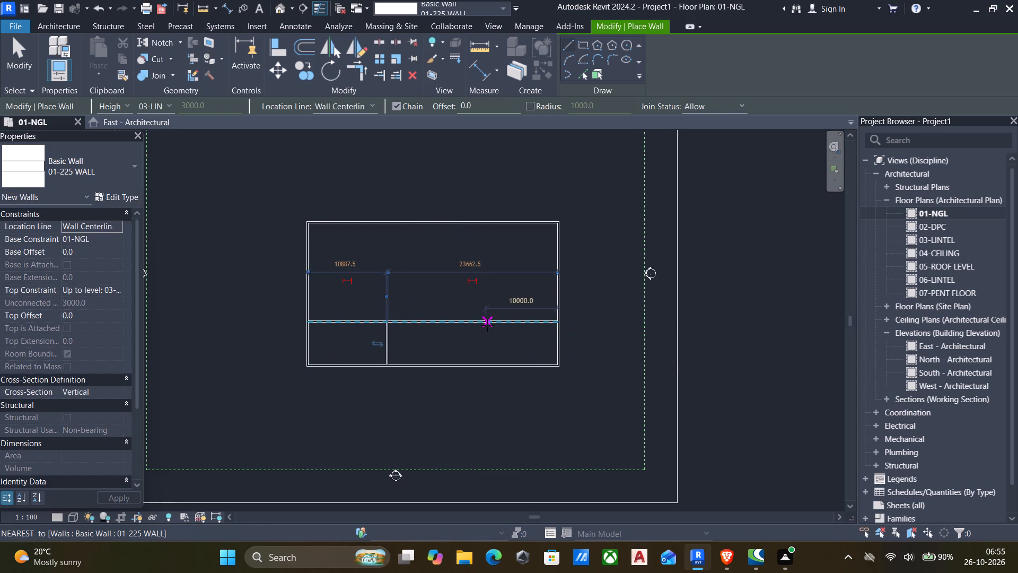
left_click(477, 323)
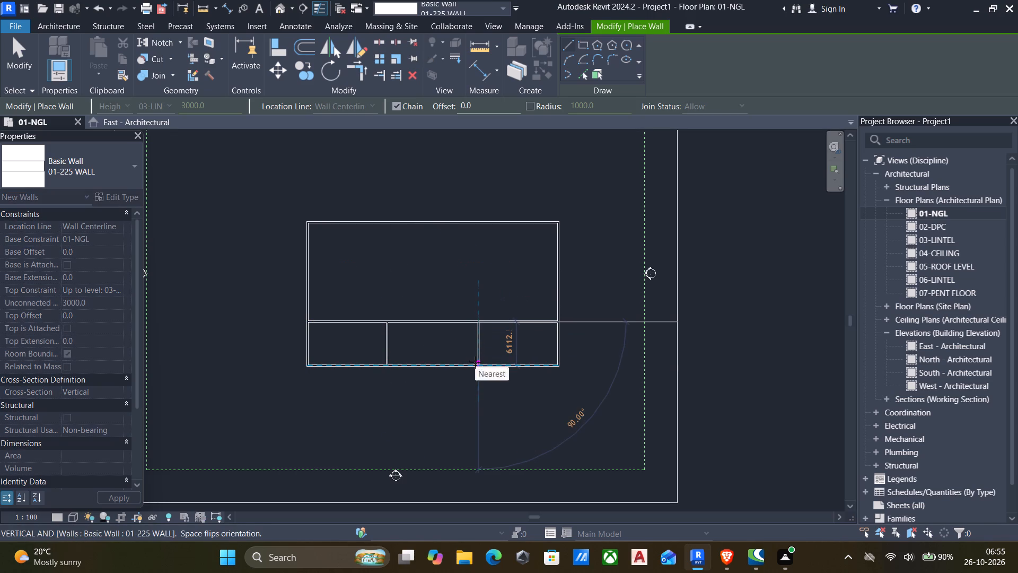
left_click(476, 363)
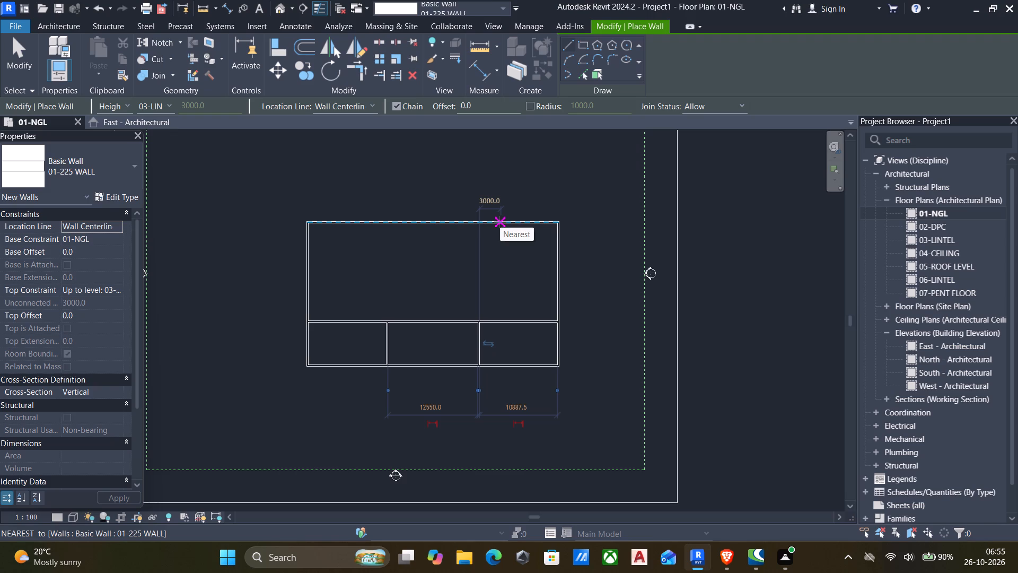
Draw a vertical wall from the north wall to the long inner wall, about 8000 mm from the east wall.
left_click(500, 225)
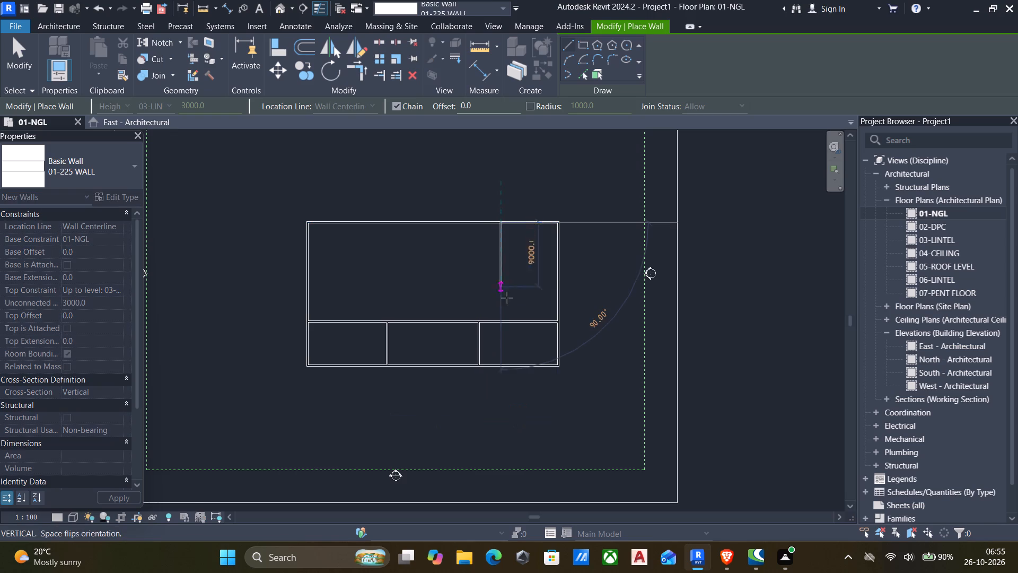
left_click(504, 320)
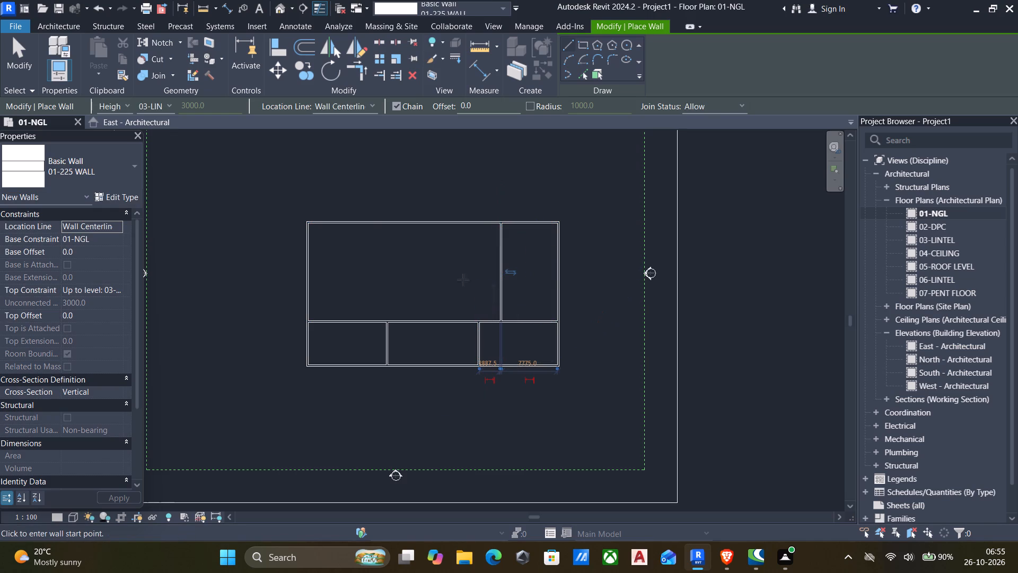
Draw an L-shaped wall 10000 mm down from the north wall and east to the cross wall, and split the enclosed area with a vertical wall.
left_click(381, 224)
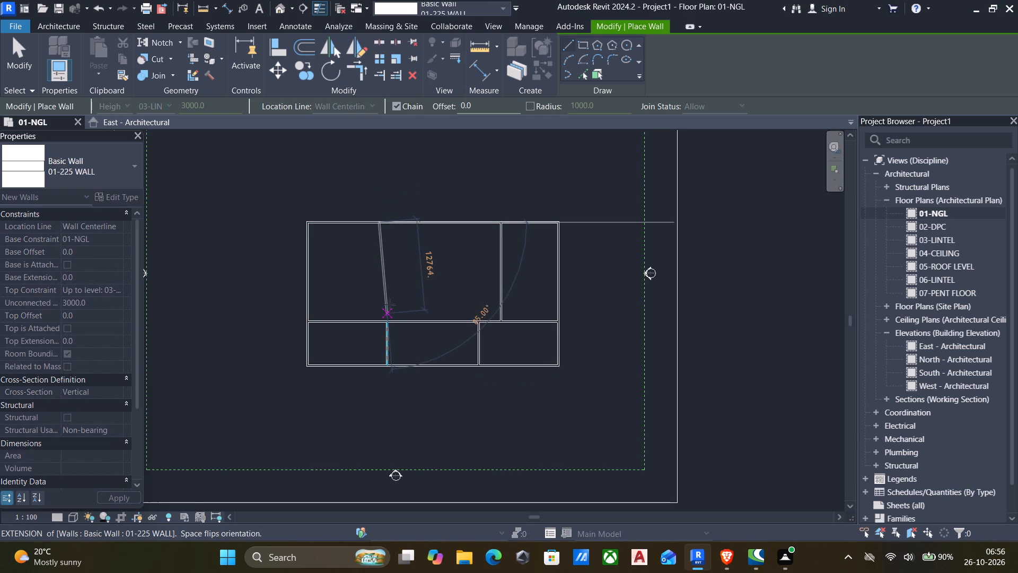
key("Escape")
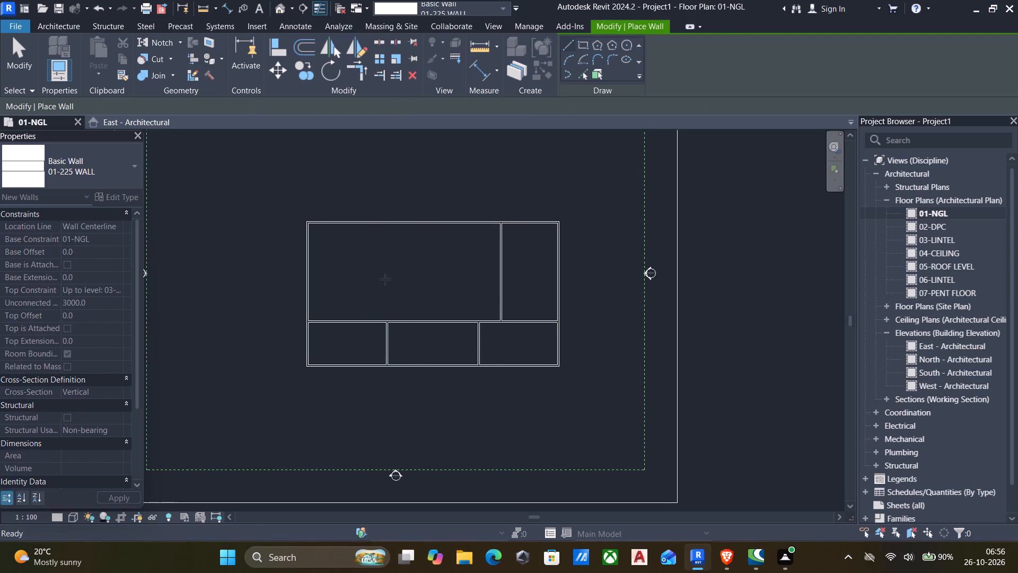
left_click(393, 227)
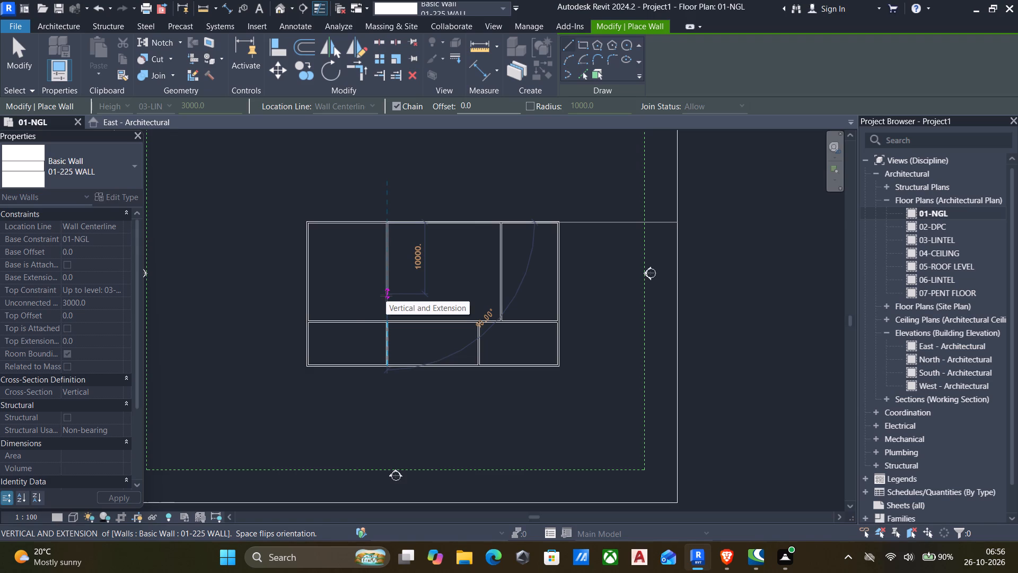
left_click(386, 296)
left_click(495, 298)
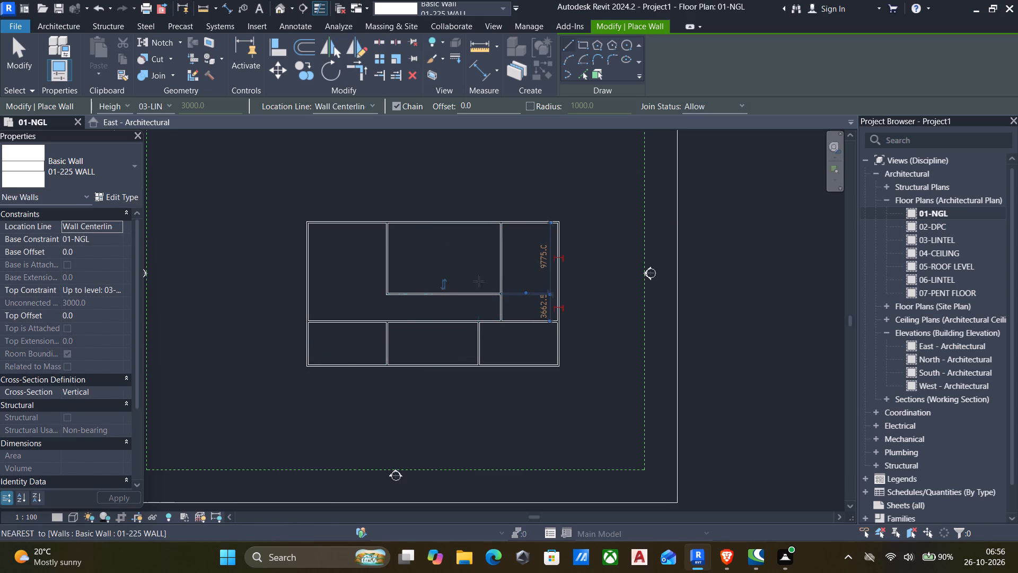
left_click(449, 225)
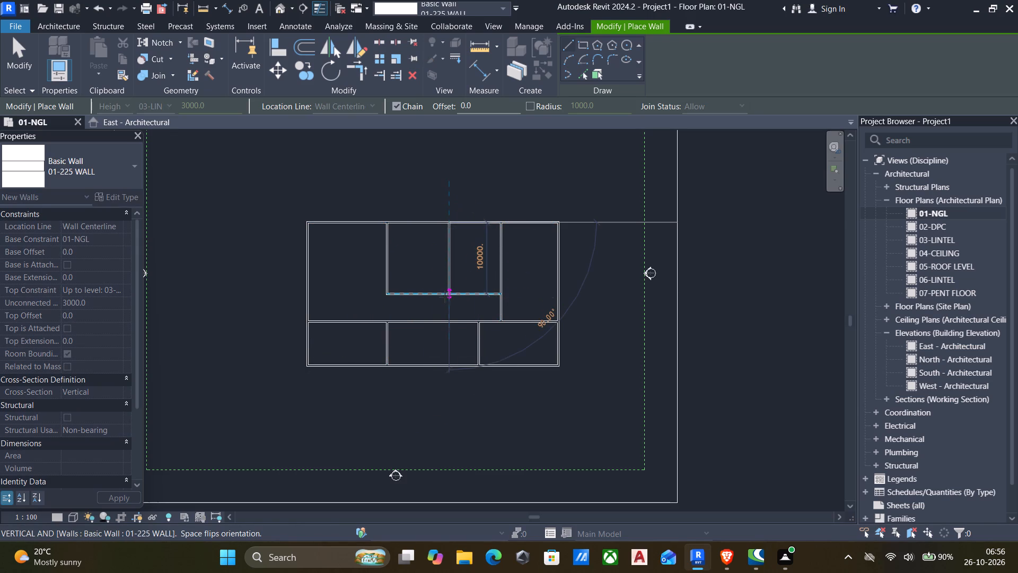
left_click(448, 291)
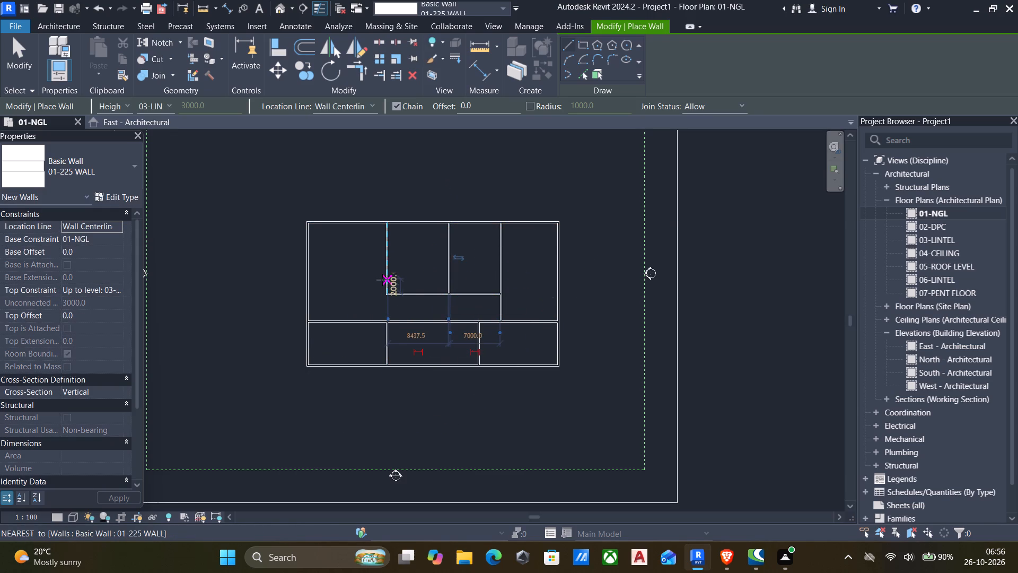
Draw a horizontal wall from the western inner vertical wall to the west wall, leaving about 5175 mm clear to the long inner wall.
scroll(382, 279, "up", 4)
left_click(388, 286)
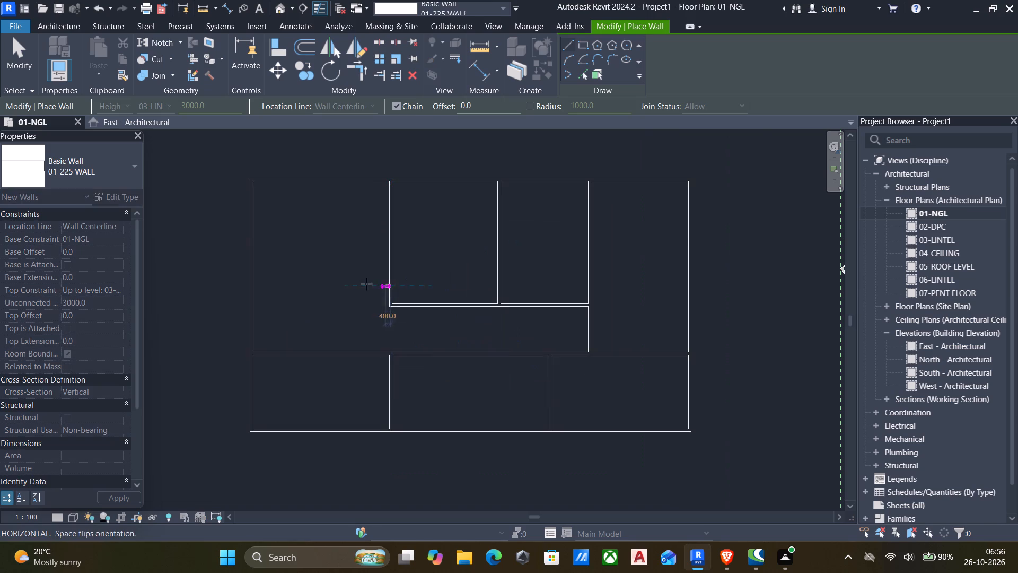
left_click(256, 285)
scroll(272, 301, "down", 5)
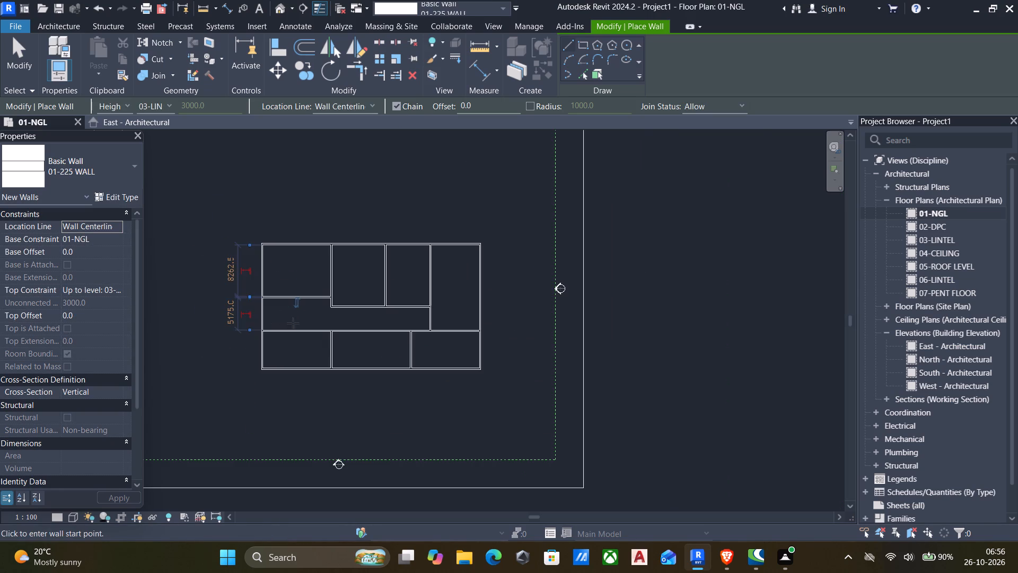
key("Escape")
scroll(326, 346, "down", 2)
middle_click_drag(355, 371, 400, 319)
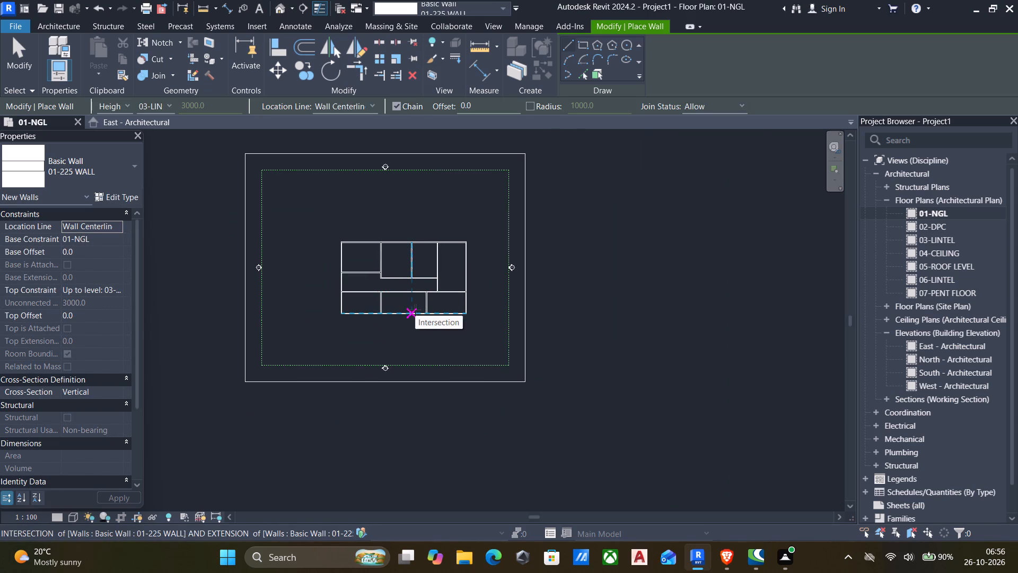
key("Escape")
Select all the building's walls and set their top constraint up to level 05-ROOF LEVEL.
left_click_drag(325, 216, 477, 340)
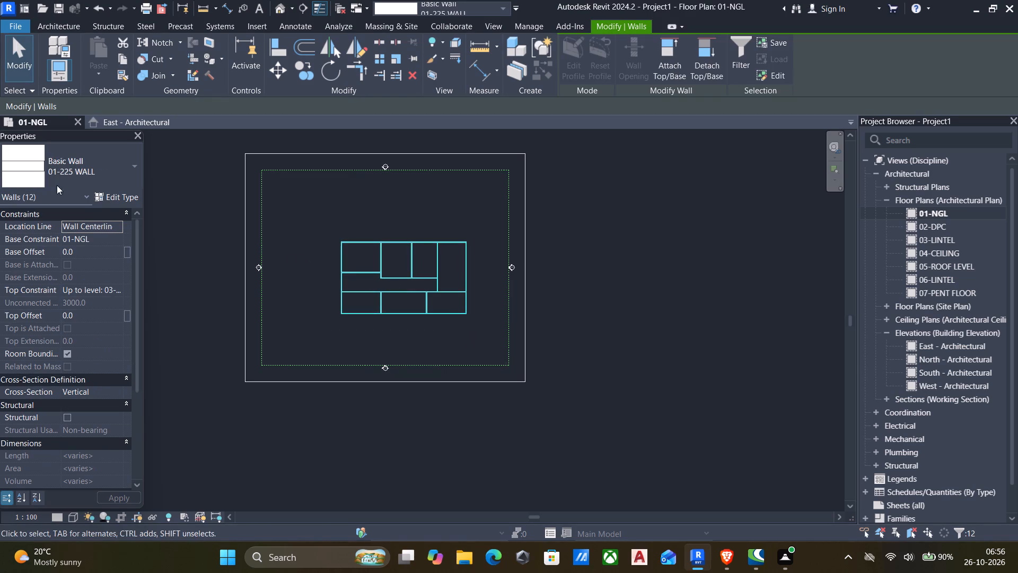
left_click(117, 288)
left_click(129, 332)
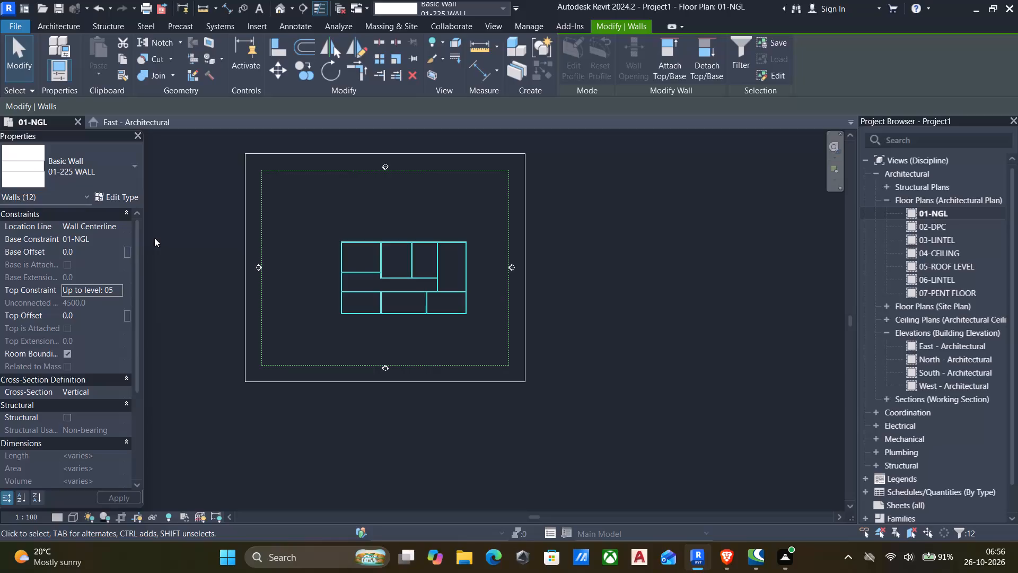
scroll(227, 240, "up", 5)
scroll(486, 299, "up", 5)
left_click(666, 381)
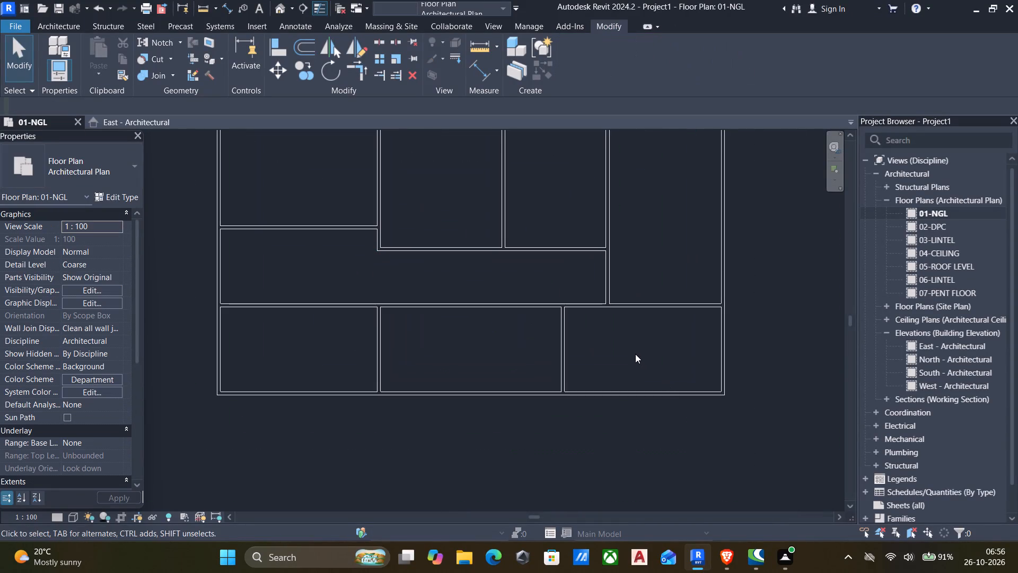
Select only the eight interior walls and set their top constraint up to level 04-CEILING.
left_click_drag(635, 354, 556, 277)
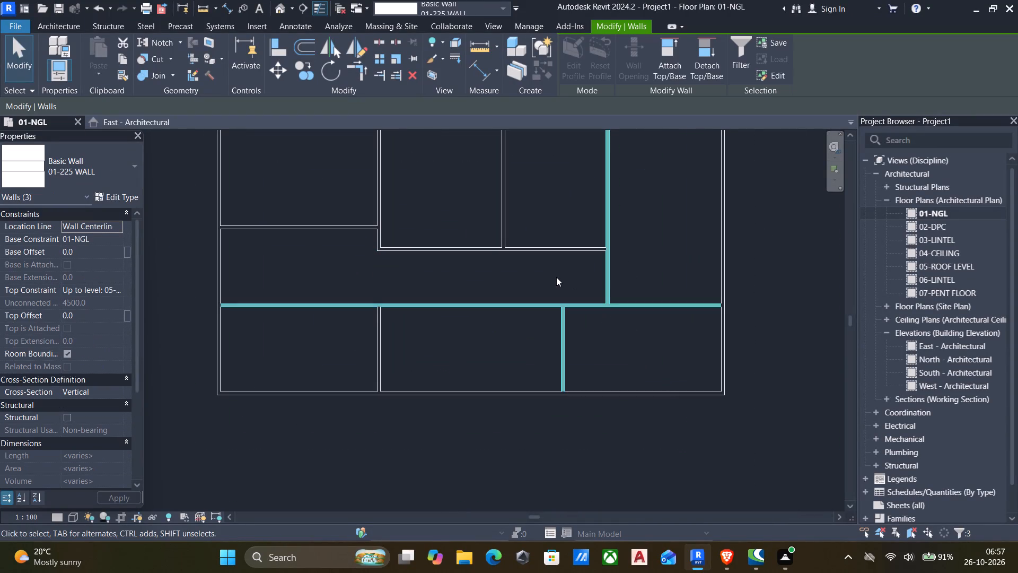
left_click_drag(598, 340, 349, 185)
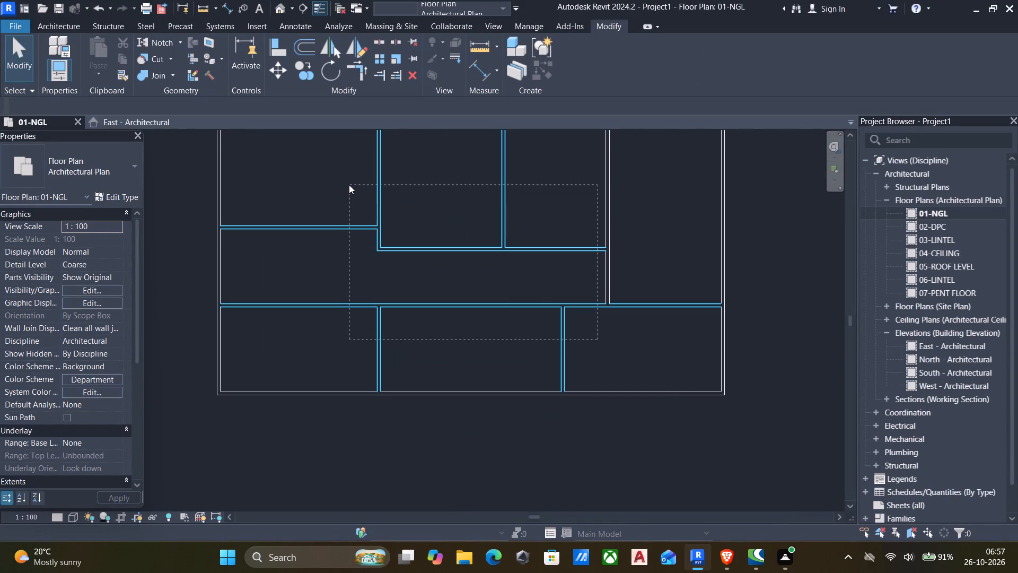
left_click_drag(349, 185, 348, 177)
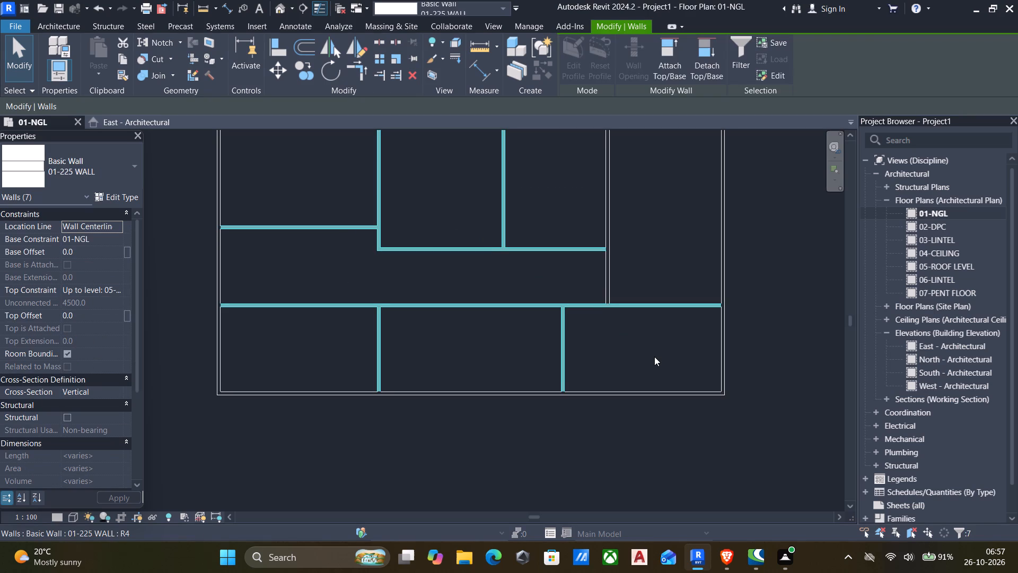
left_click_drag(654, 357, 346, 195)
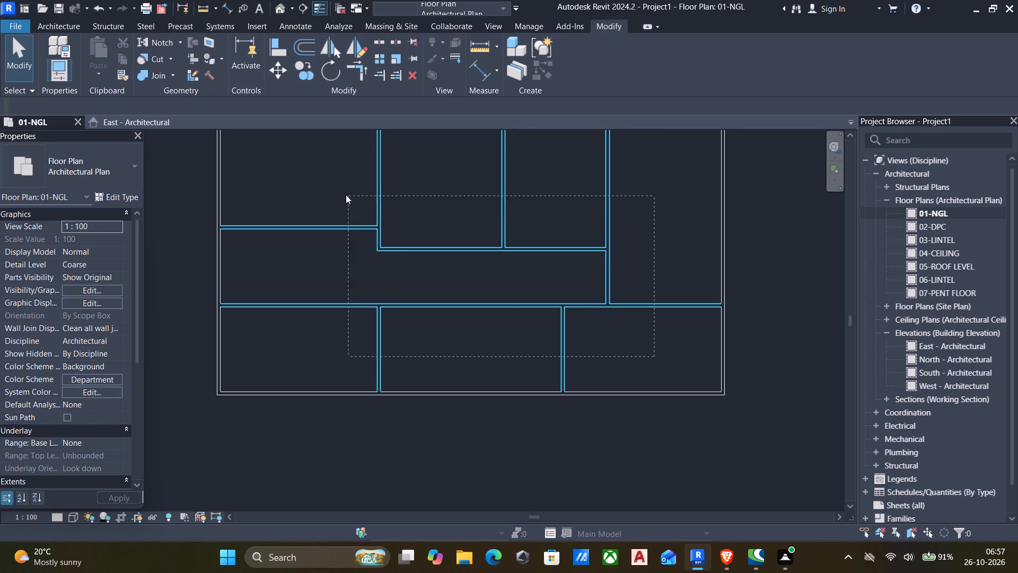
left_click_drag(346, 195, 325, 189)
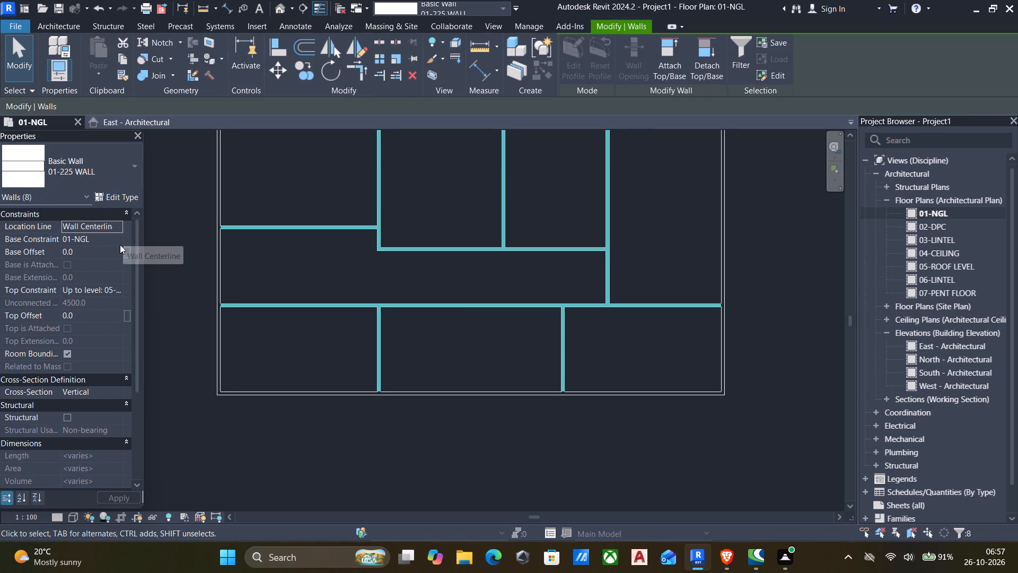
left_click(121, 292)
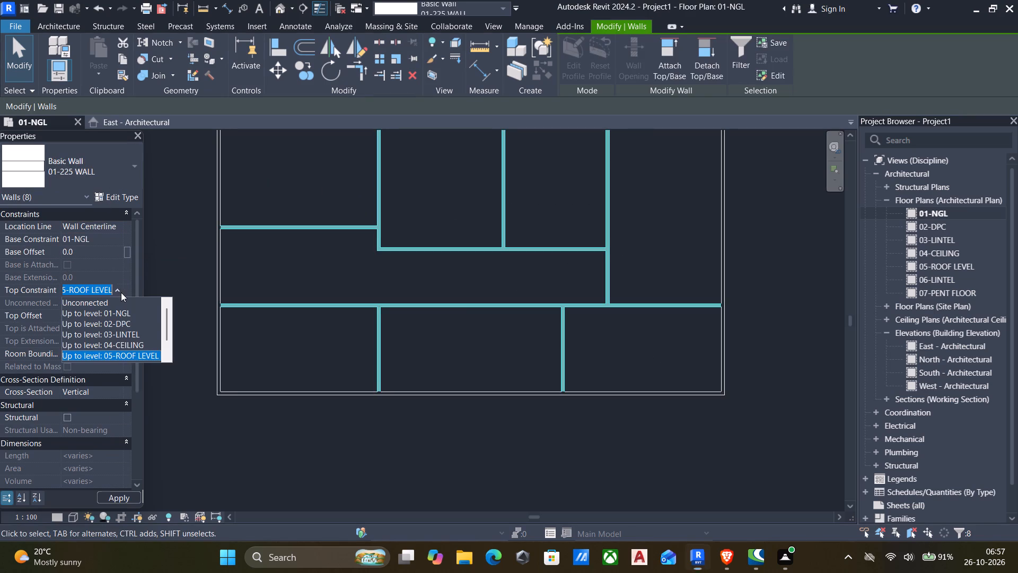
left_click(119, 343)
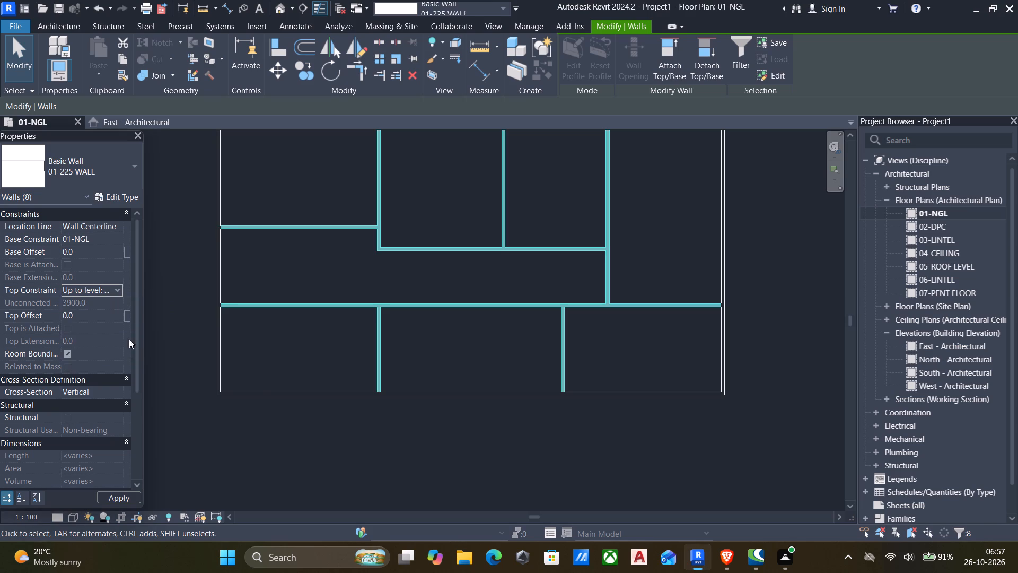
scroll(309, 404, "down", 5)
middle_click_drag(496, 442, 444, 305)
left_click(441, 306)
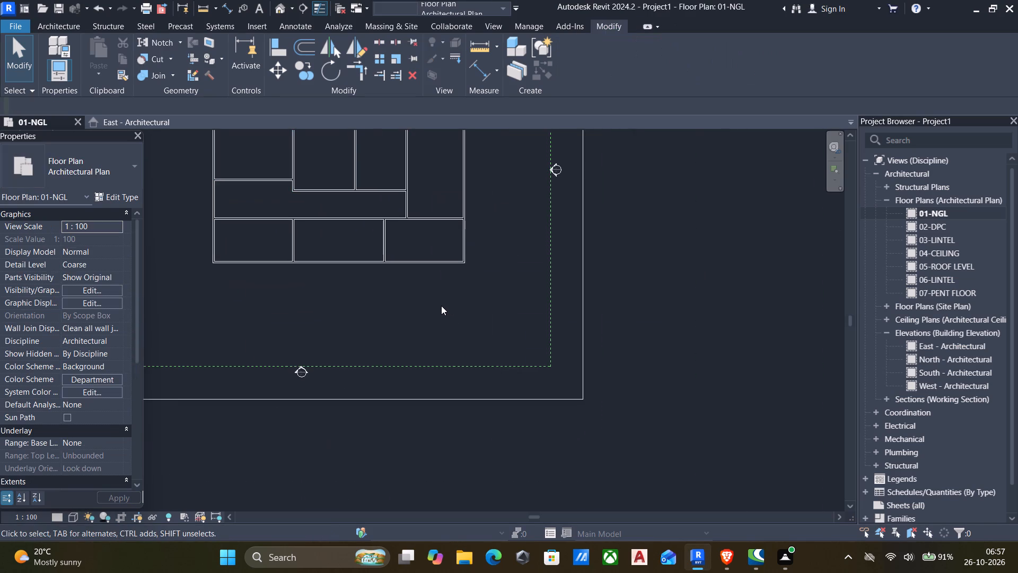
Start new 01-225 WALL walls based on 01-NGL with the top constraint up to level 07-PENT FLOOR.
scroll(441, 306, "down", 3)
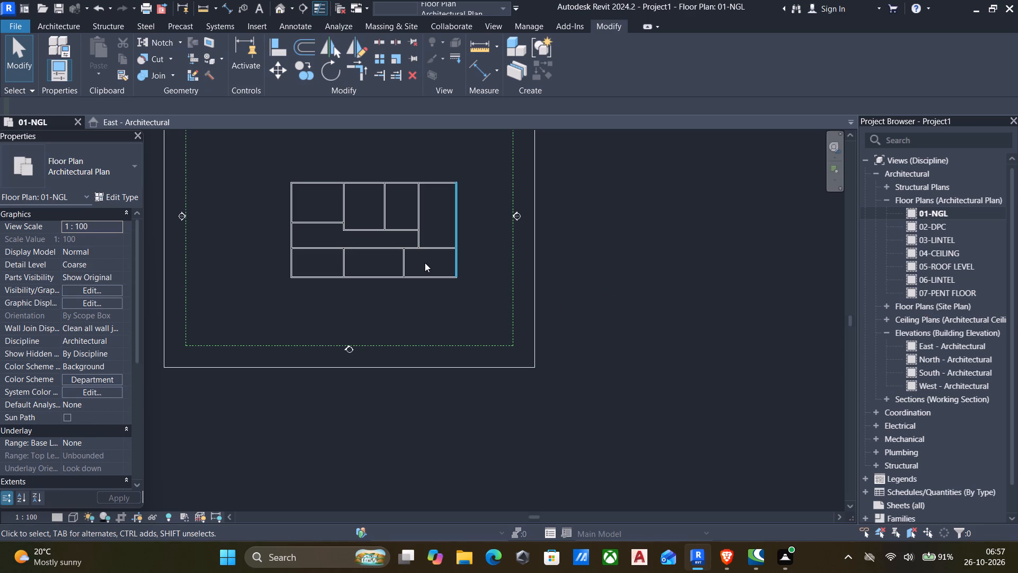
key("w")
key("a")
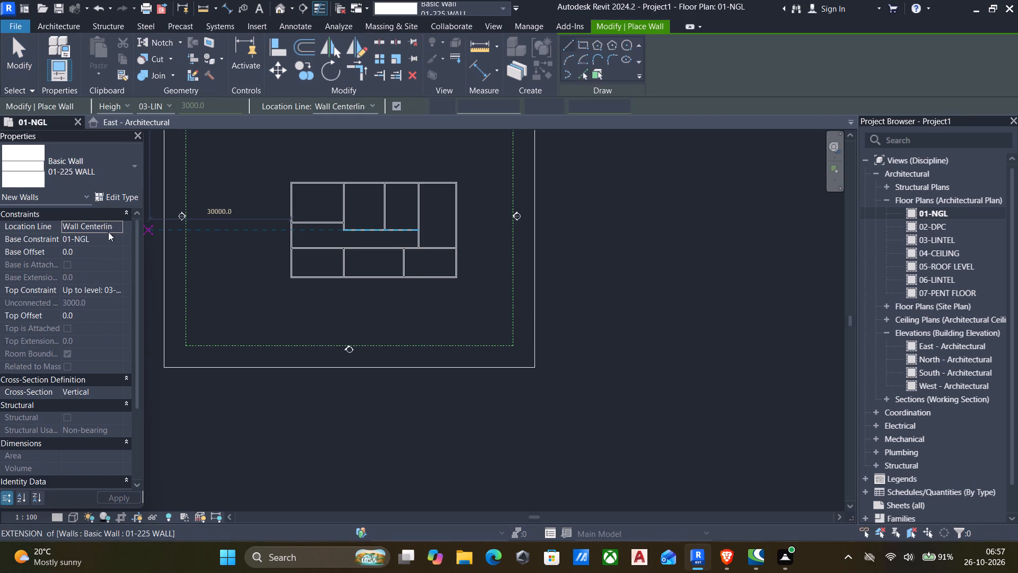
left_click(118, 242)
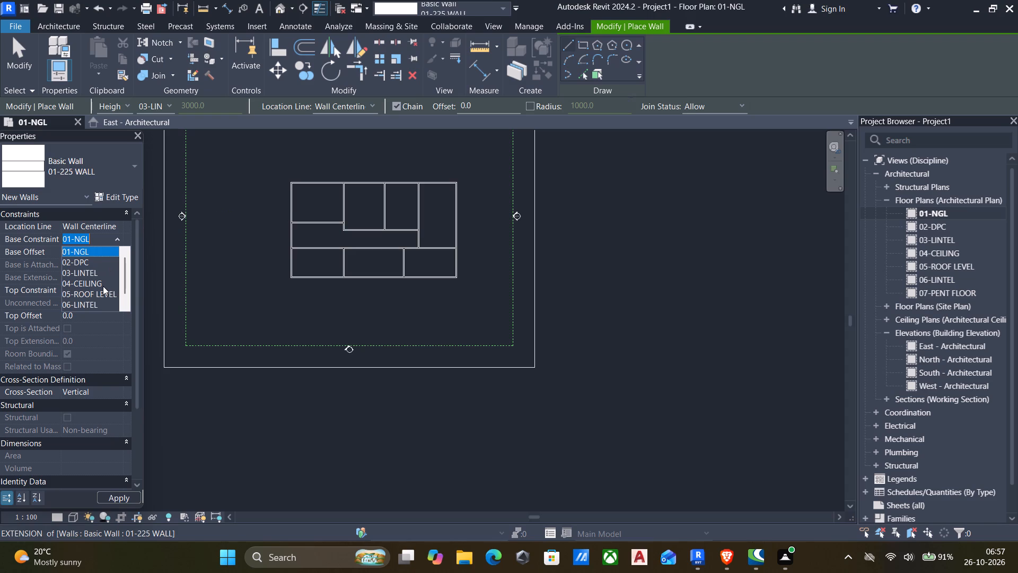
left_click(119, 239)
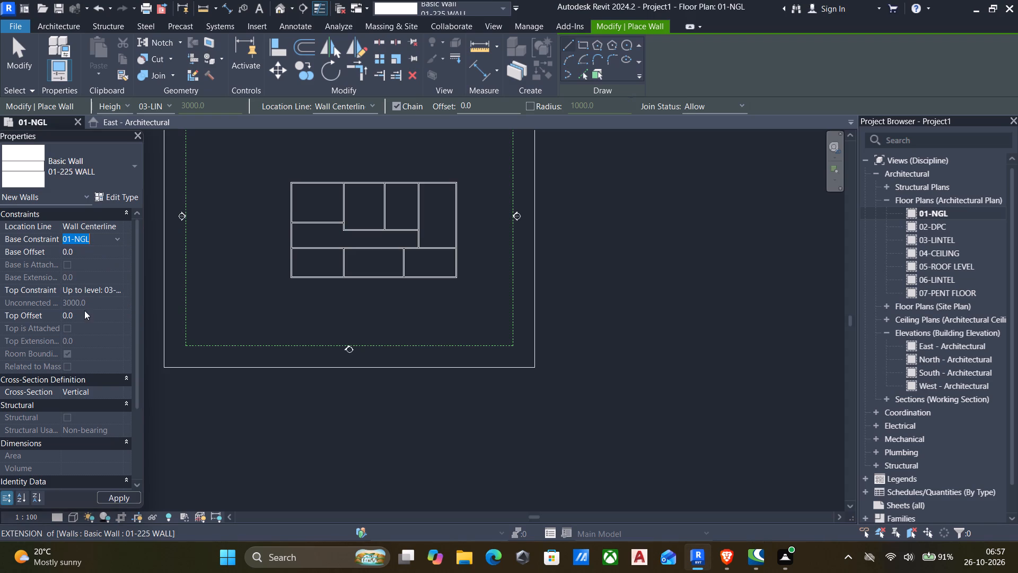
left_click(117, 291)
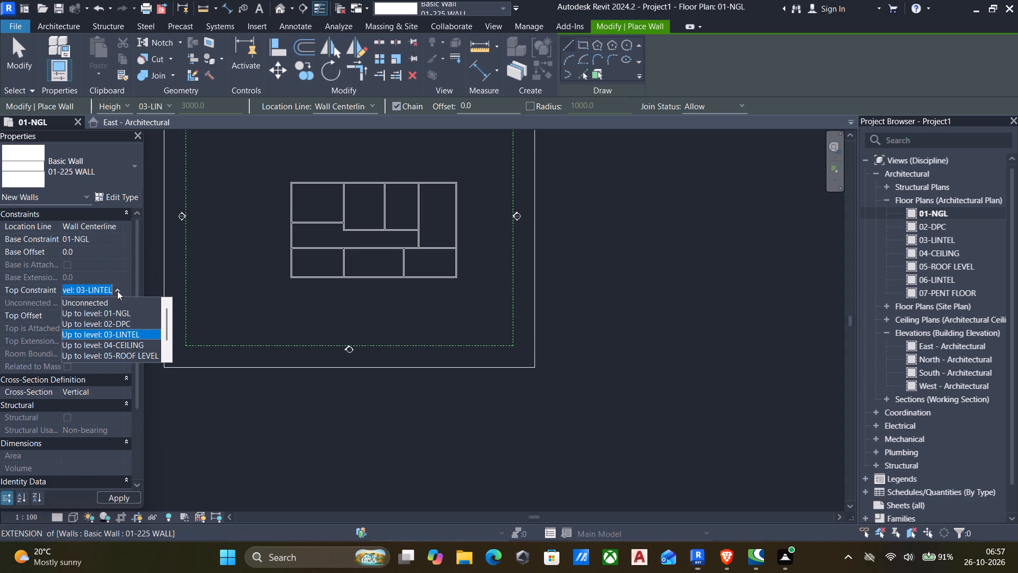
scroll(106, 339, "down", 3)
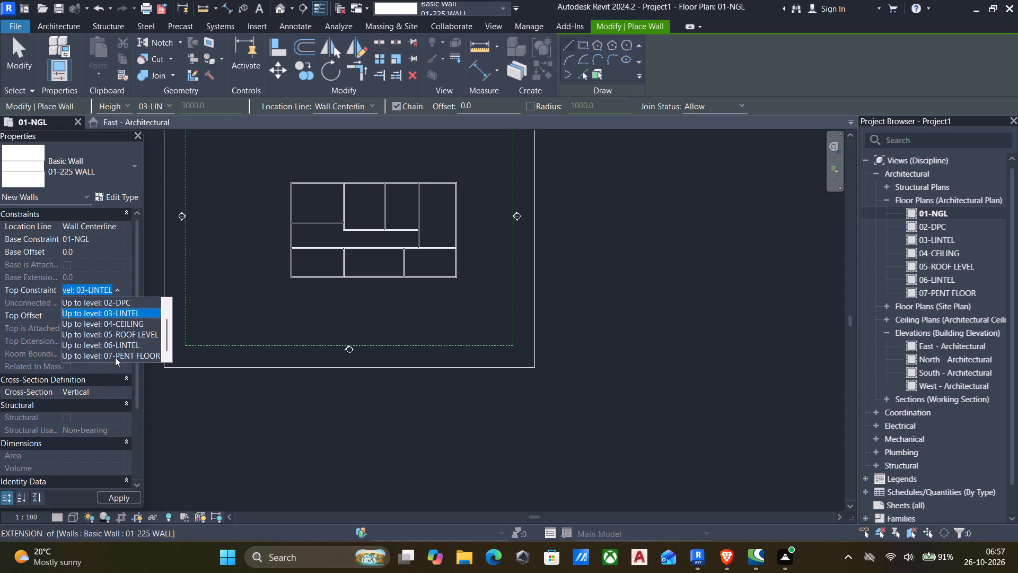
left_click(116, 357)
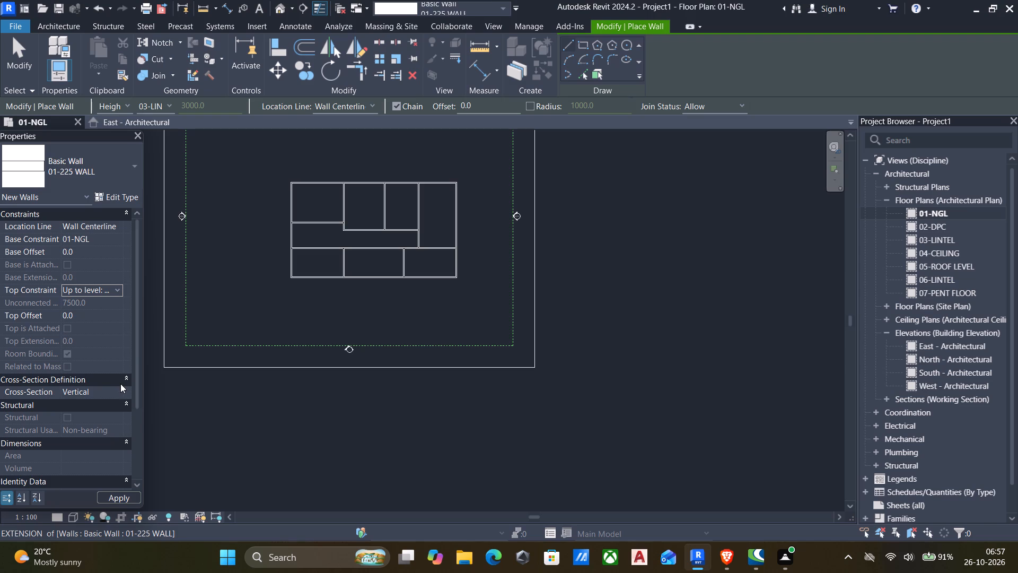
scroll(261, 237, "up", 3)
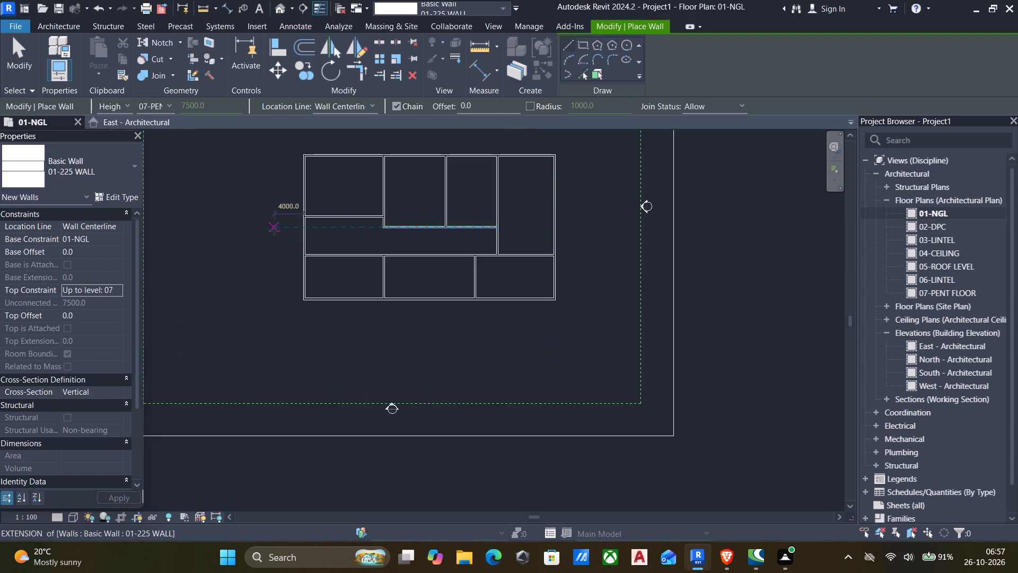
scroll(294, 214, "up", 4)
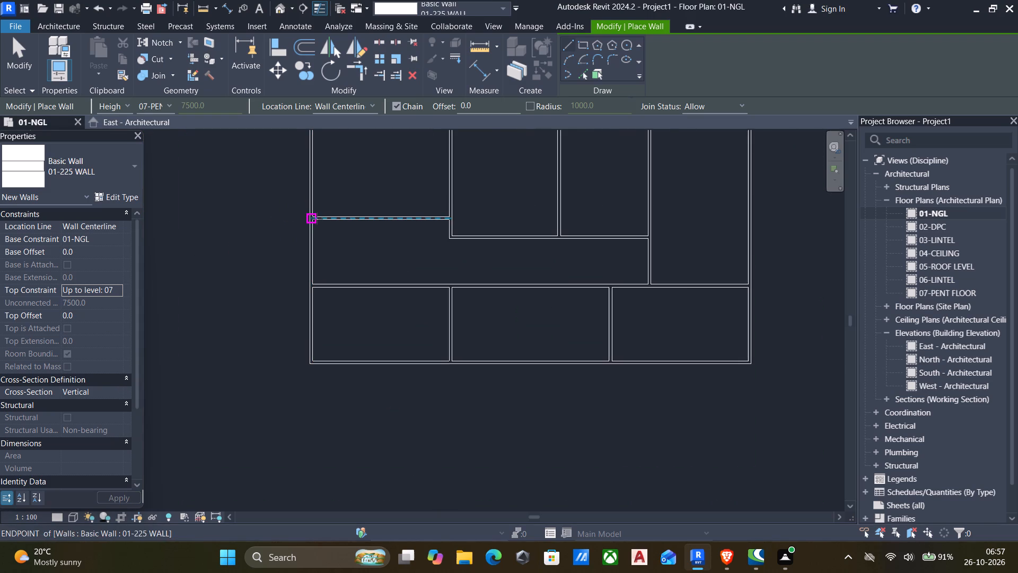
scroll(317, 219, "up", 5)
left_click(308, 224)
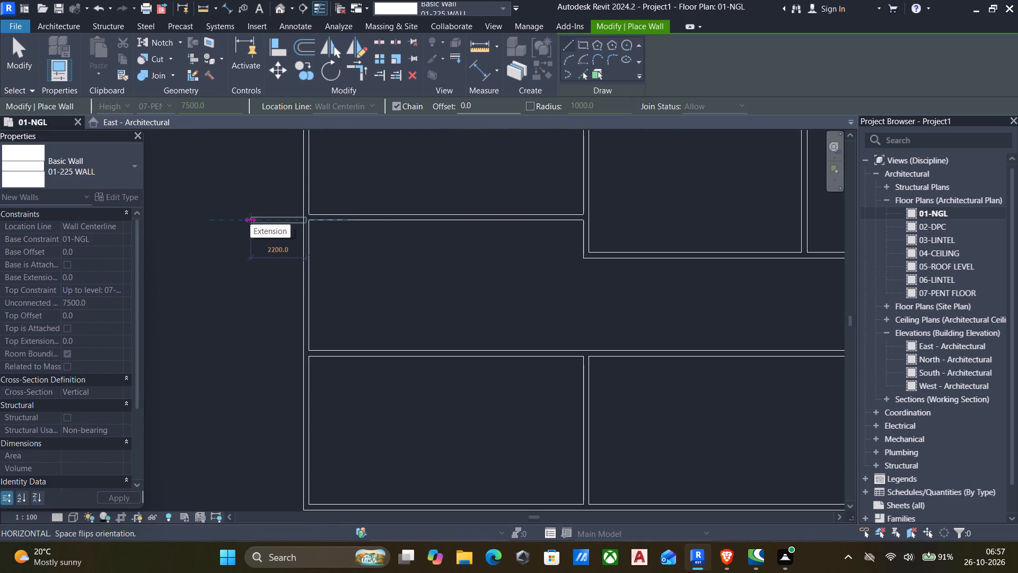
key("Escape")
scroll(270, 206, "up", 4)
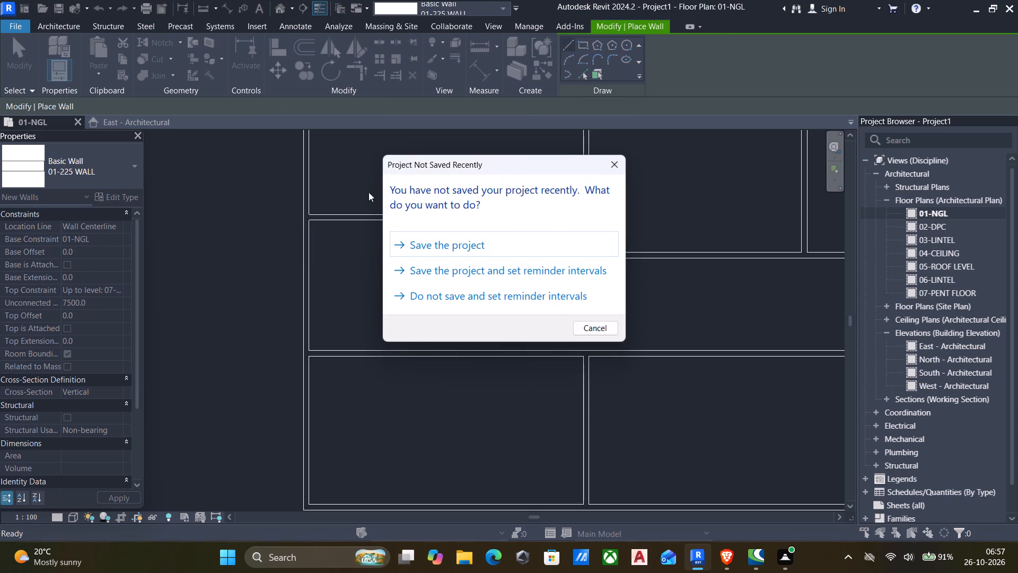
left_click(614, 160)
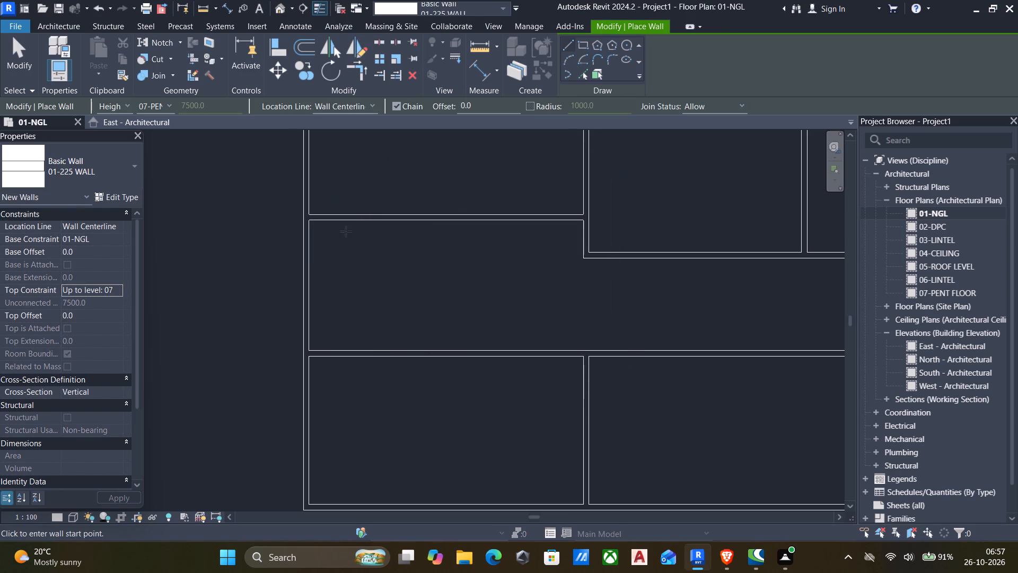
Draw a three-sided wall projection outside the west wall at the corridor, about 1700 mm deep and 5400 mm long, ending on the long inner wall's line.
scroll(328, 215, "up", 4)
left_click(289, 218)
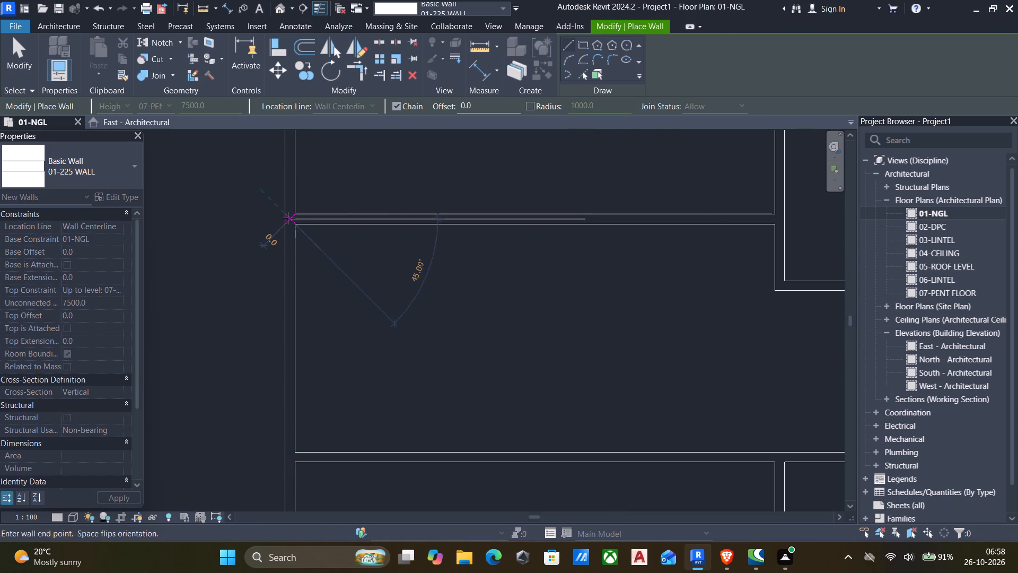
left_click(214, 219)
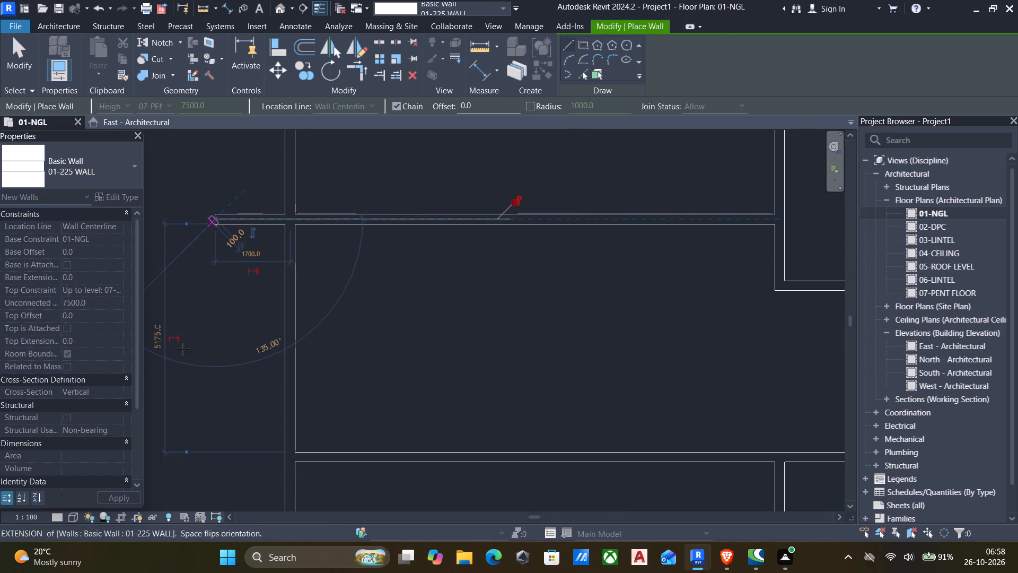
left_click(212, 456)
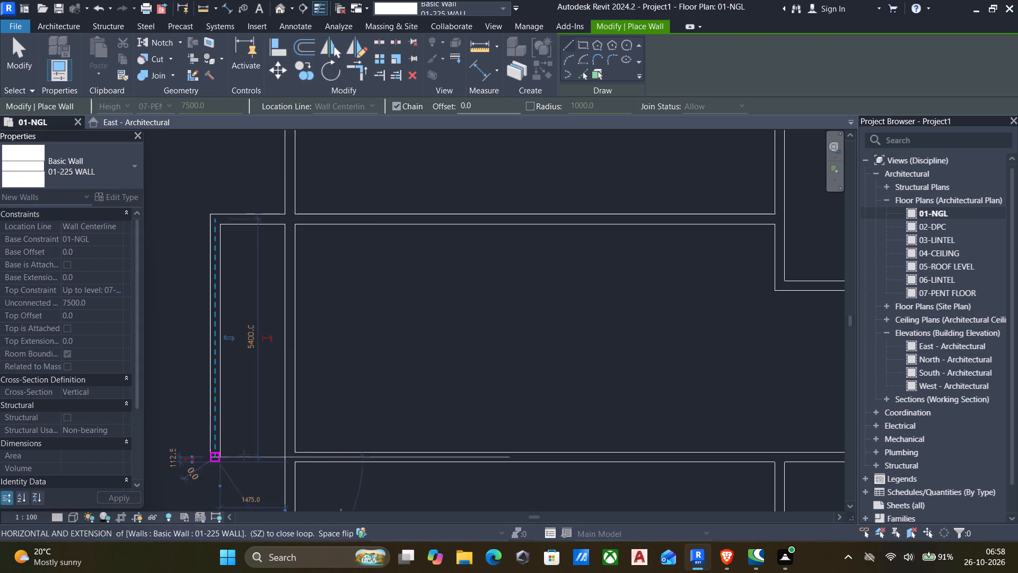
left_click(288, 455)
scroll(288, 455, "down", 5)
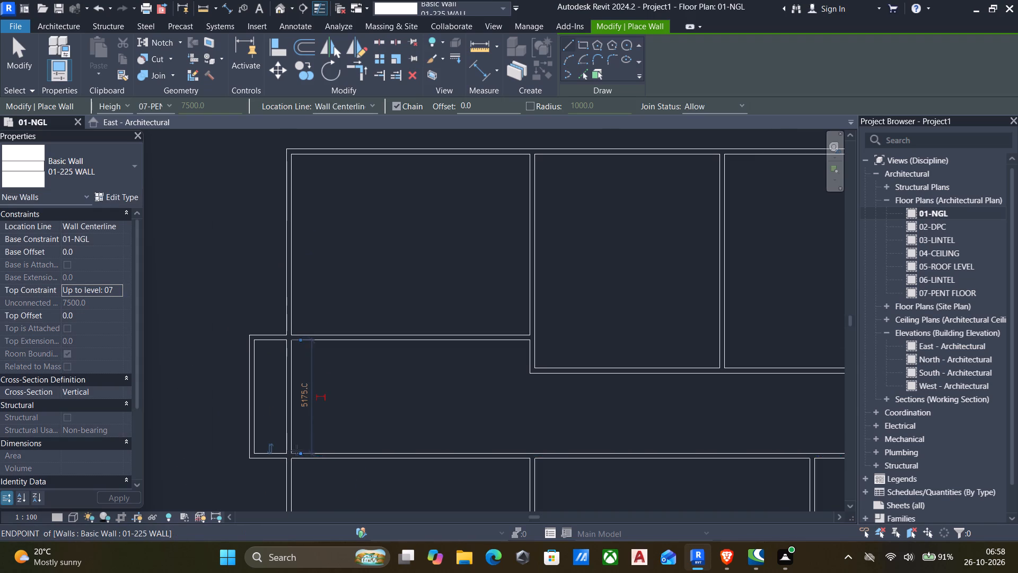
key("Escape")
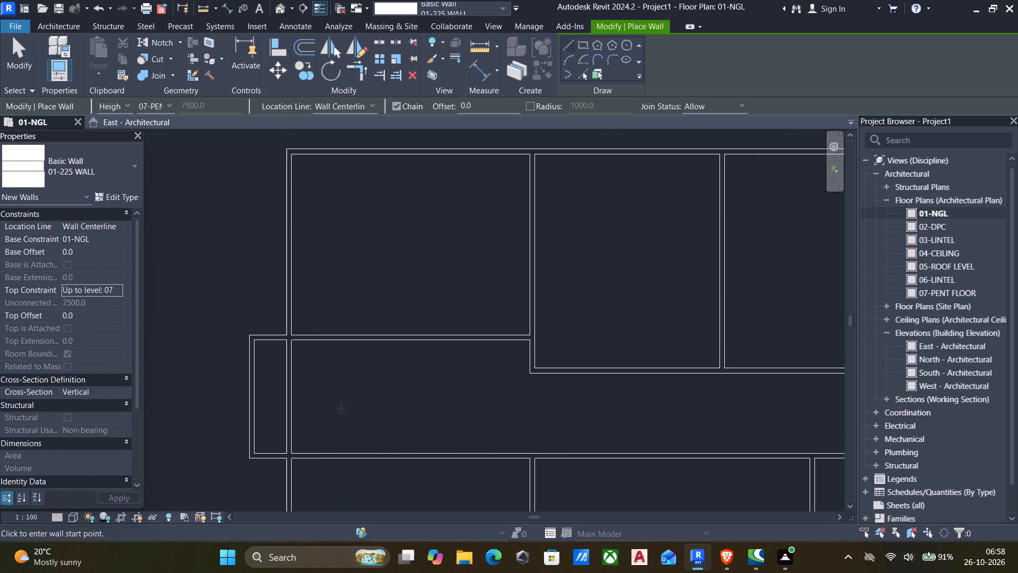
Draw a three-sided wall projection outside the east wall, mirroring the west one, about 1575 mm from wall face and 5400 mm long.
scroll(485, 378, "down", 5)
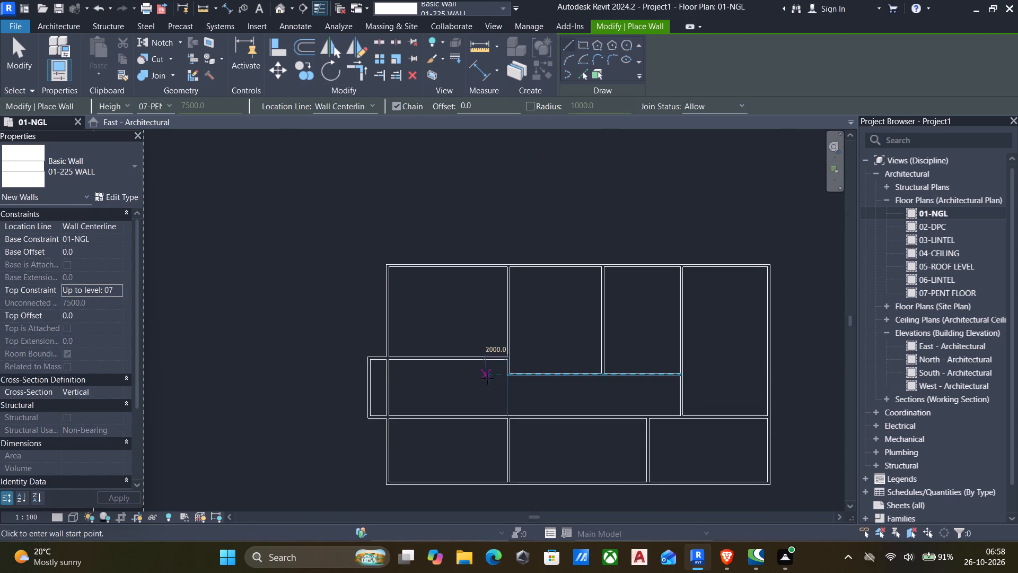
middle_click_drag(487, 378, 443, 375)
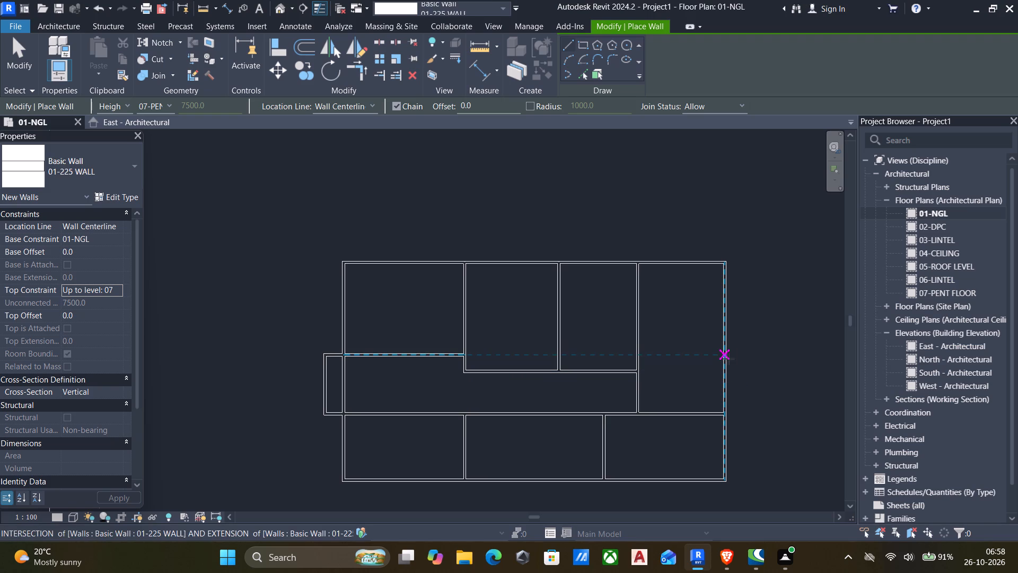
left_click(730, 360)
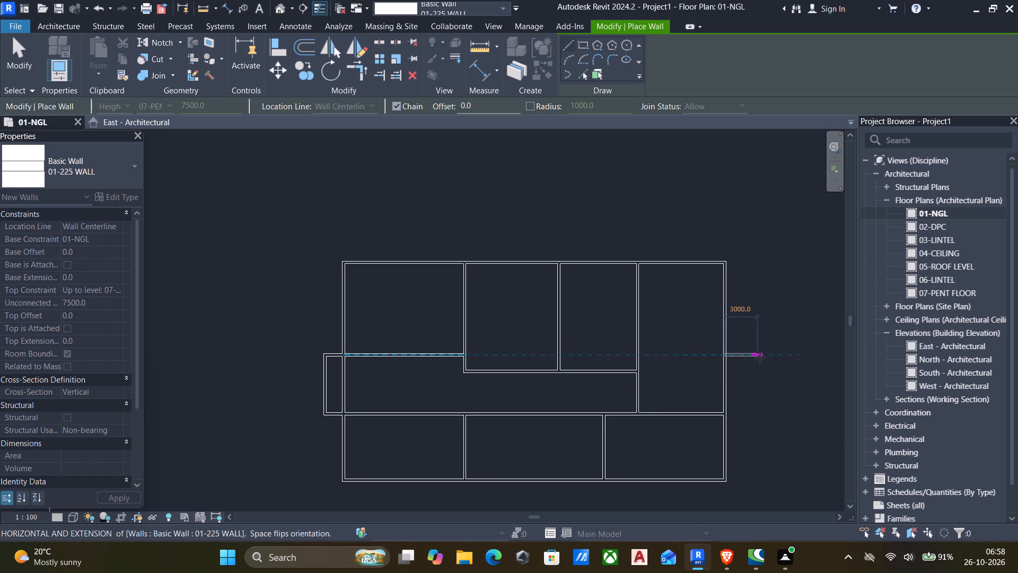
scroll(752, 355, "up", 3)
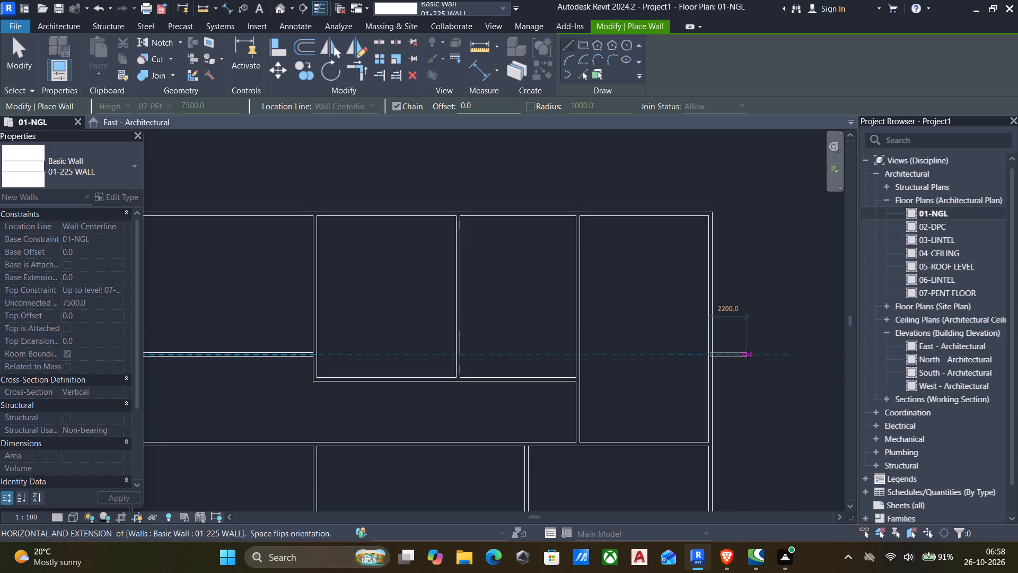
left_click(741, 354)
scroll(748, 454, "down", 2)
middle_click_drag(748, 454, 746, 428)
scroll(746, 428, "up", 1)
left_click(742, 419)
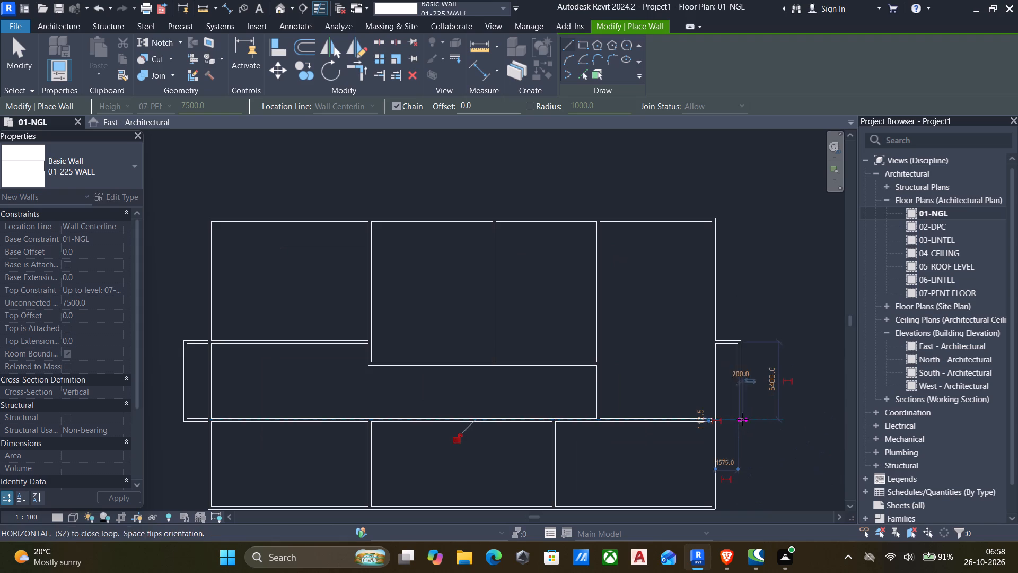
left_click(712, 419)
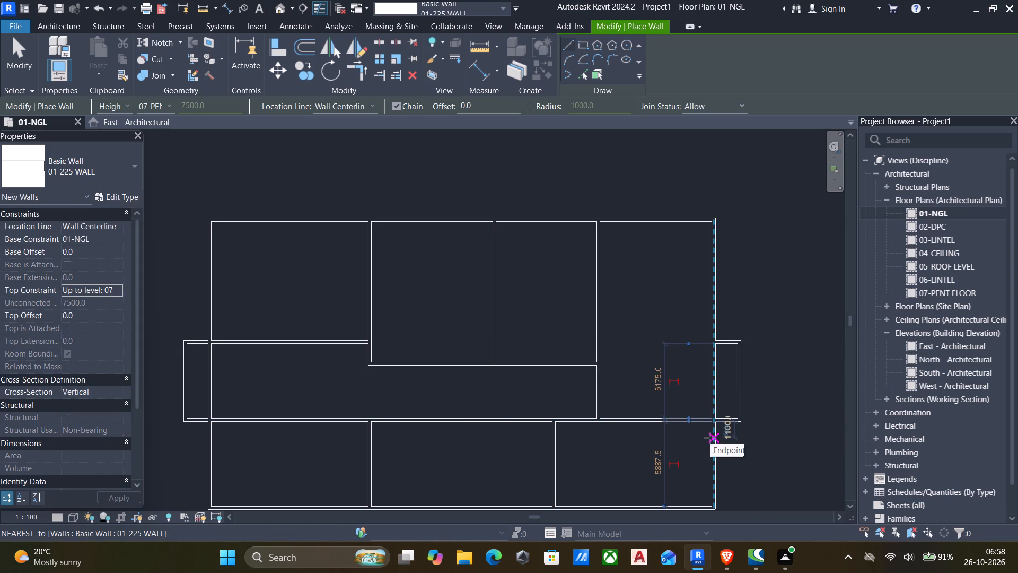
key("Escape")
Split the west and east exterior walls once each, within the stretch enclosed by their projections.
key("s")
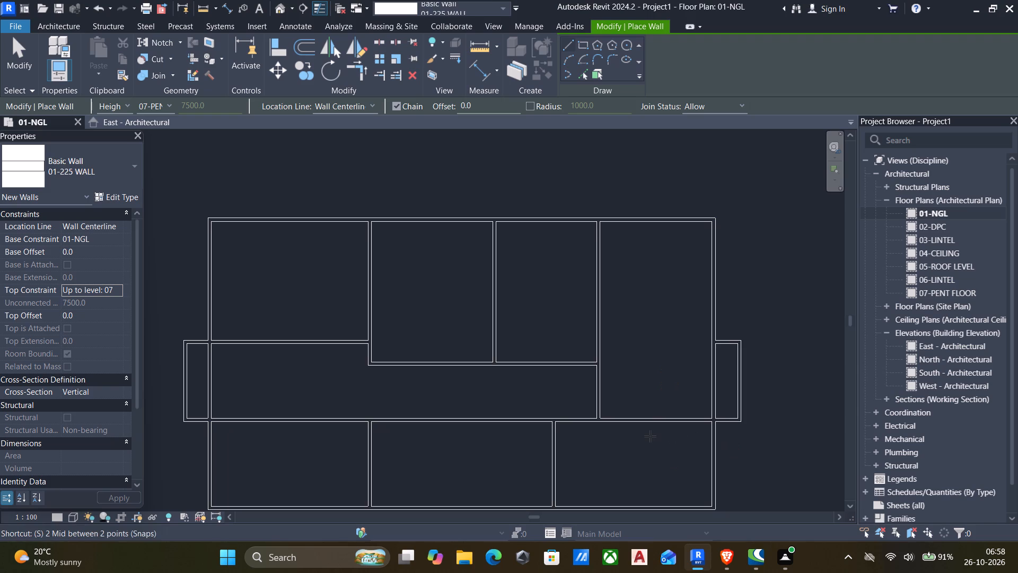
key("l")
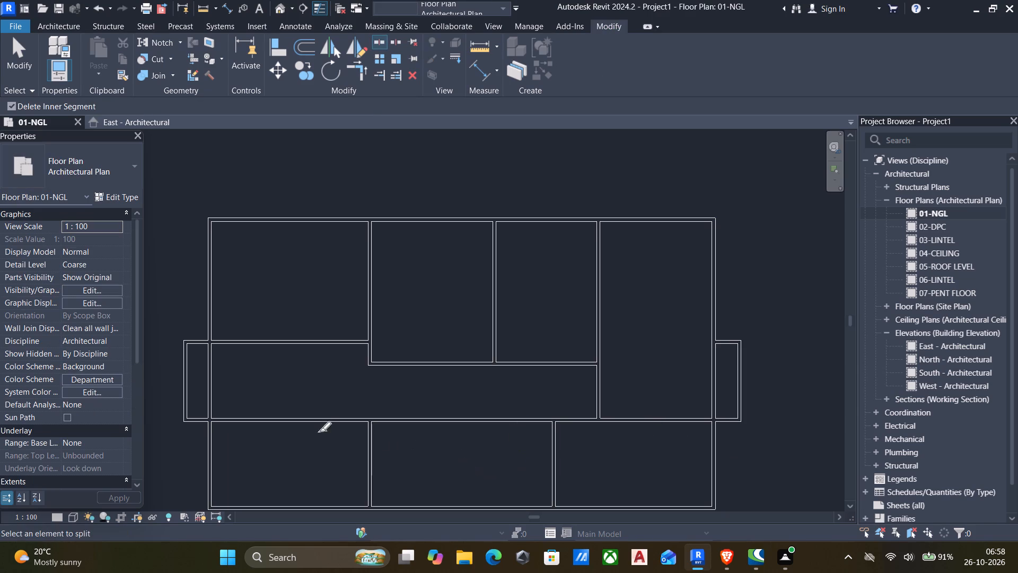
left_click(210, 377)
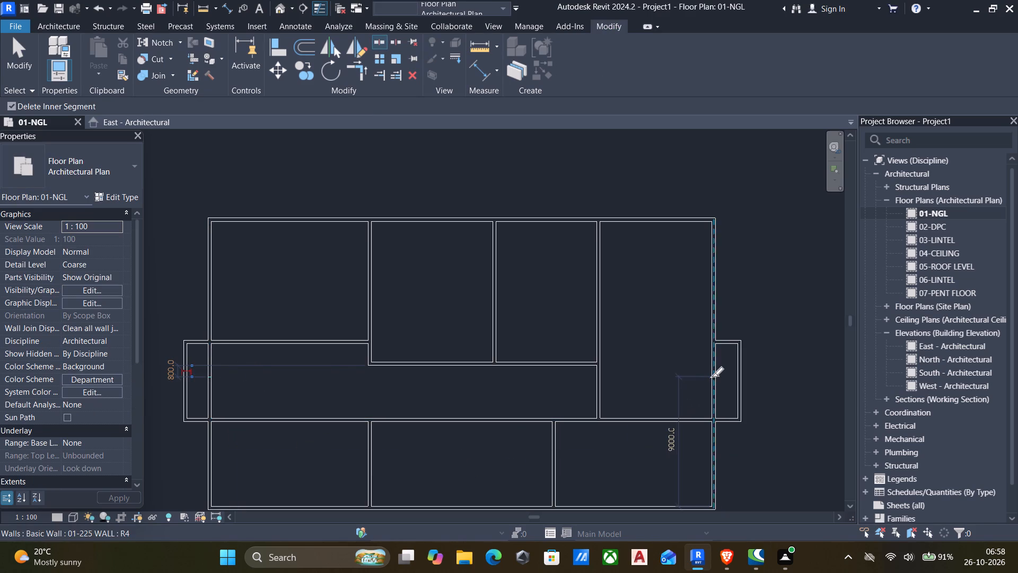
left_click(712, 376)
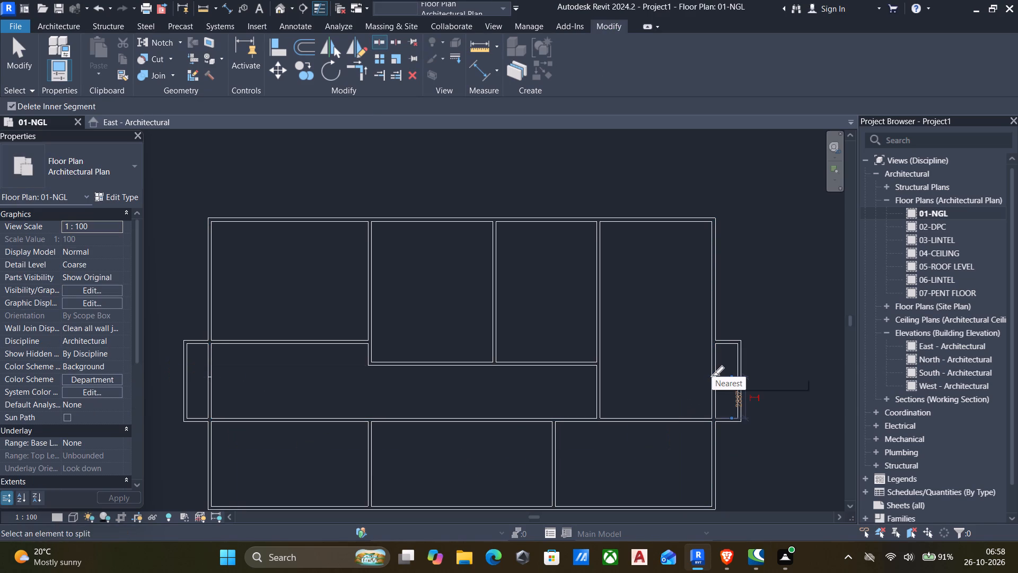
key("Escape")
Trim both split pieces of the west wall back to the corners of the west projection so it opens into the corridor.
type("tr")
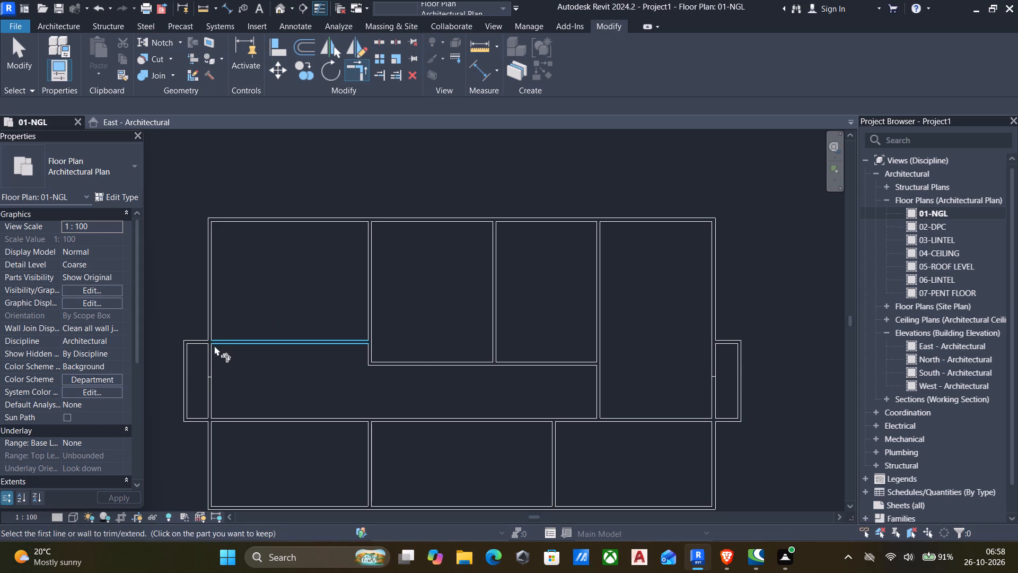
left_click(206, 320)
left_click(205, 337)
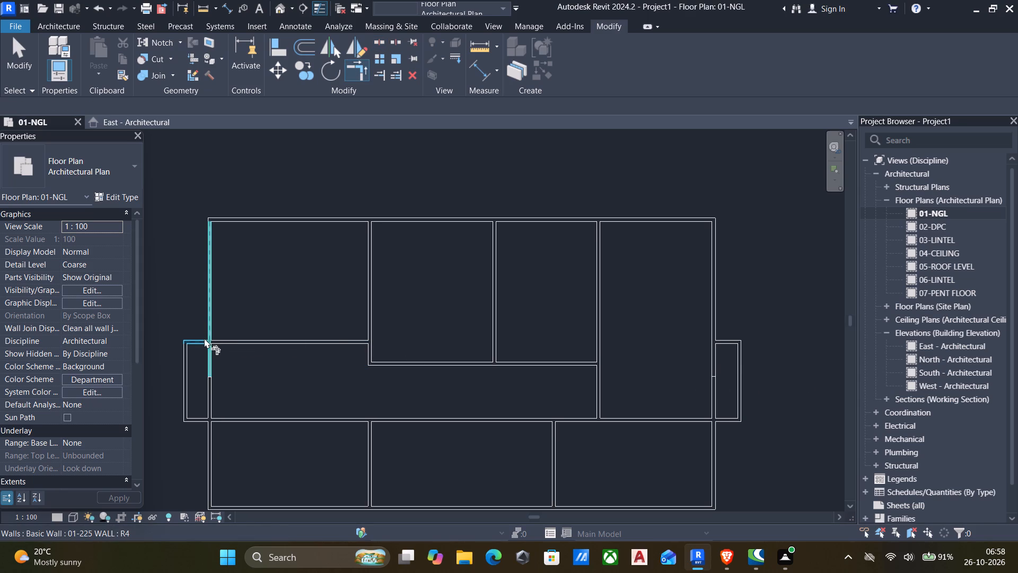
left_click(208, 438)
left_click(215, 421)
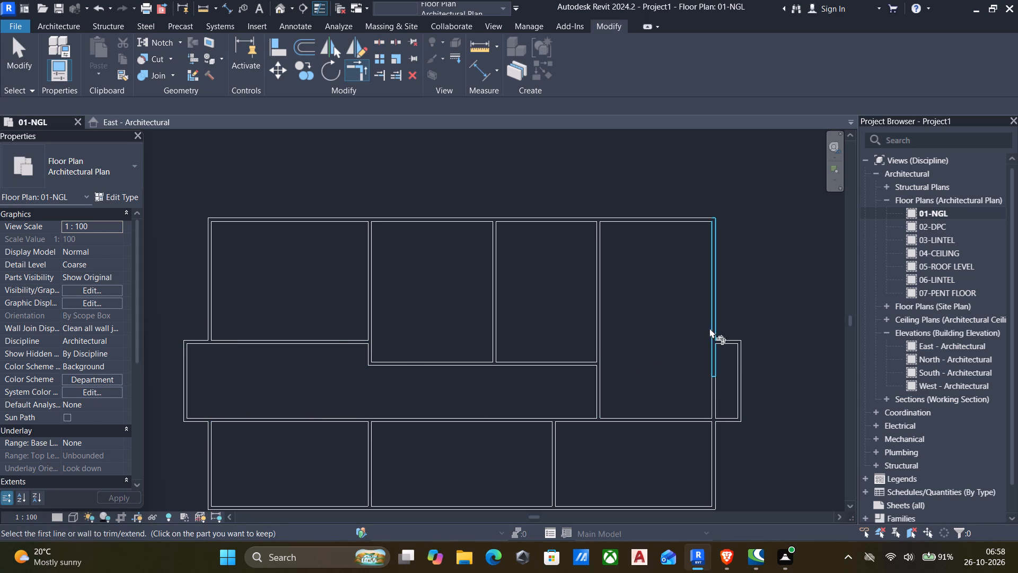
Trim both split pieces of the east wall back to the projection's north wall and the long inner wall, opening the east projection.
left_click(715, 320)
left_click(733, 340)
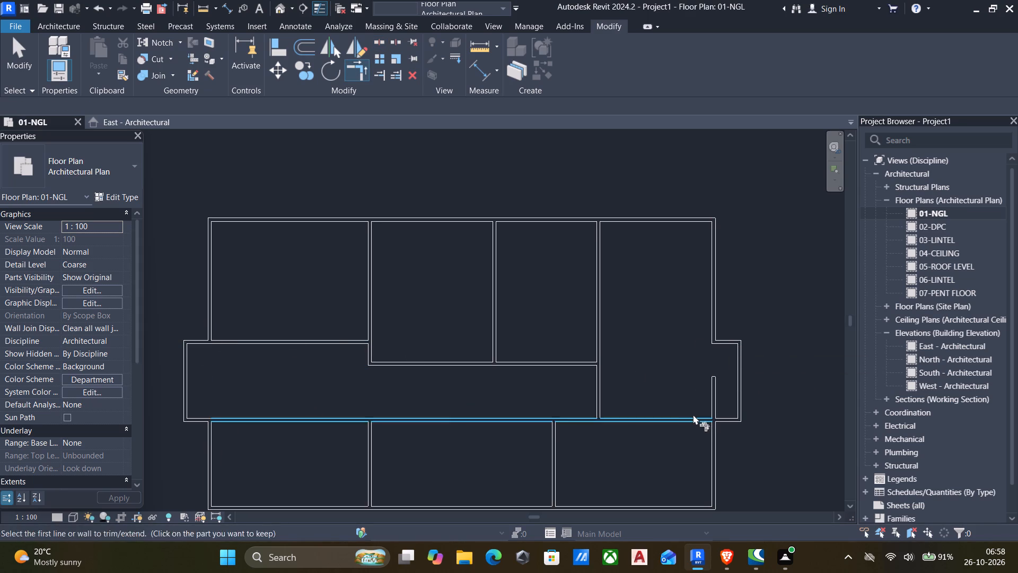
left_click(692, 414)
left_click(710, 439)
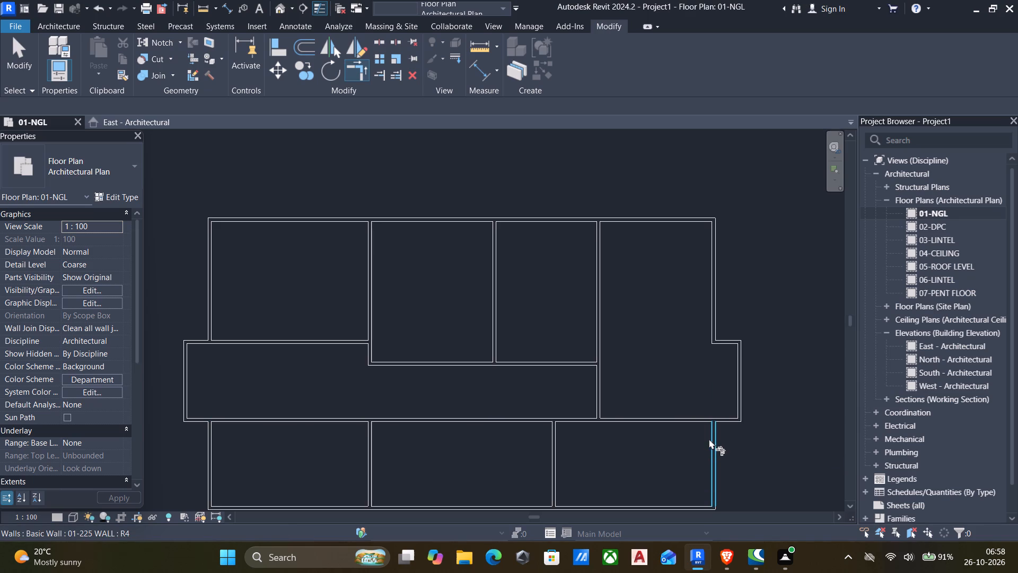
scroll(691, 445, "down", 6)
middle_click_drag(669, 474, 650, 301)
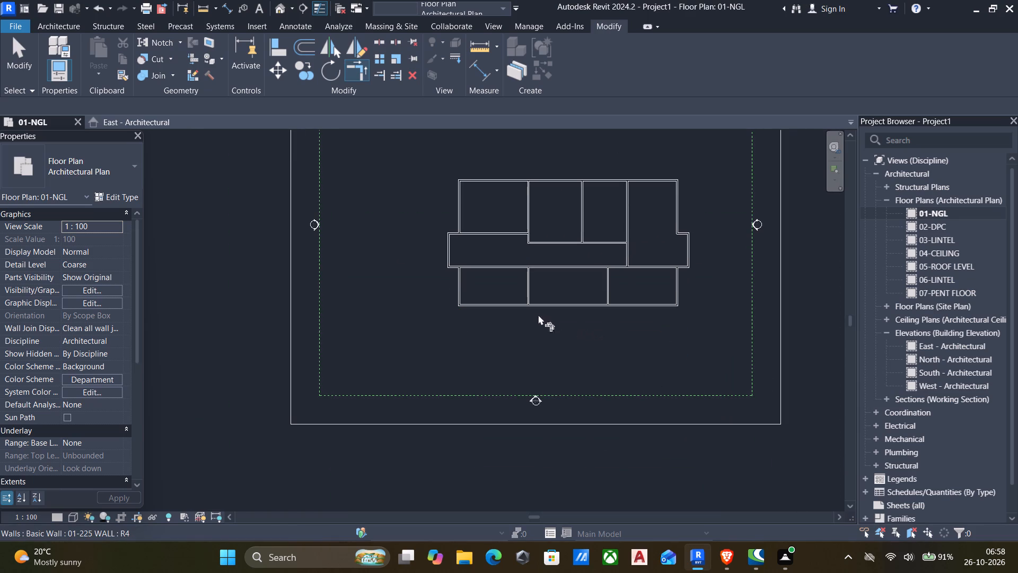
key("Escape")
key("Escape")
Nudge the western partition of the south rooms eastward until it stands 9250 mm from the next partition.
scroll(511, 283, "up", 4)
left_click_drag(513, 282, 551, 291)
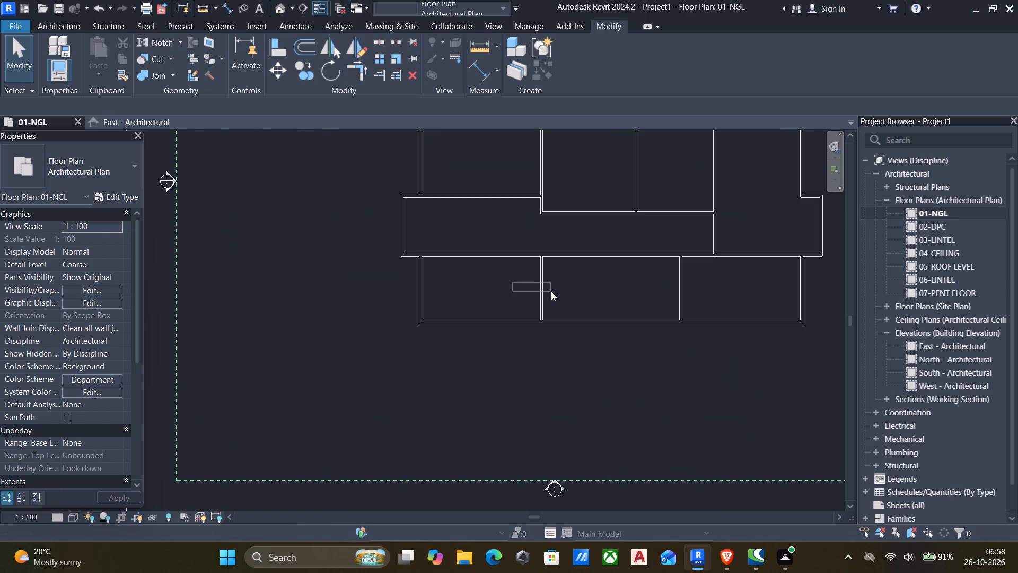
left_click_drag(551, 291, 559, 300)
left_click_drag(560, 297, 519, 289)
key("Right")
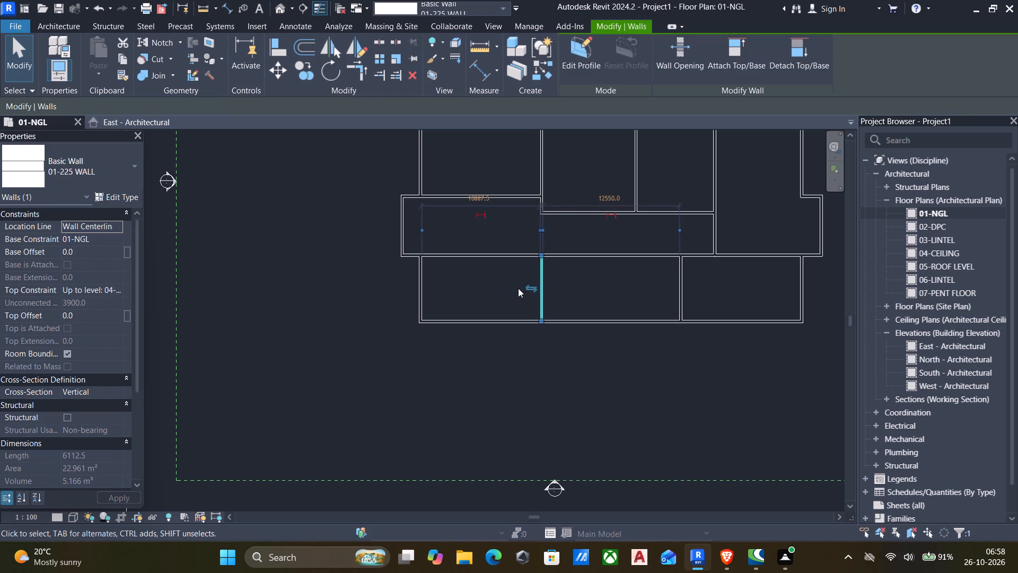
key("Right")
key("Right")
key("Right")
key("Right")
key("Right")
key("Right")
key("Right")
key("Right")
key("Right")
key("Right")
key("Right")
key("Right")
key("Right")
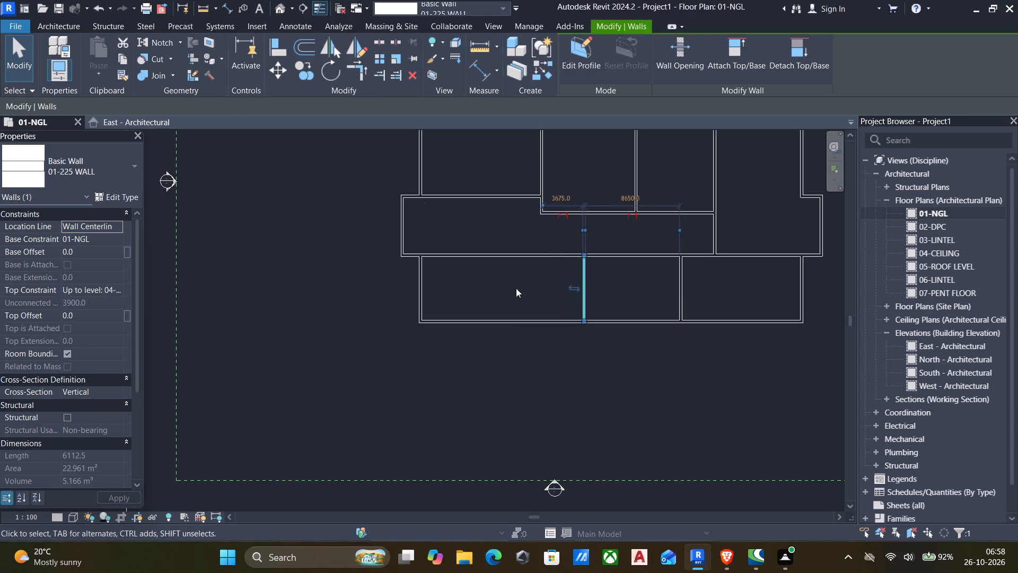
key("Right")
key("Right")
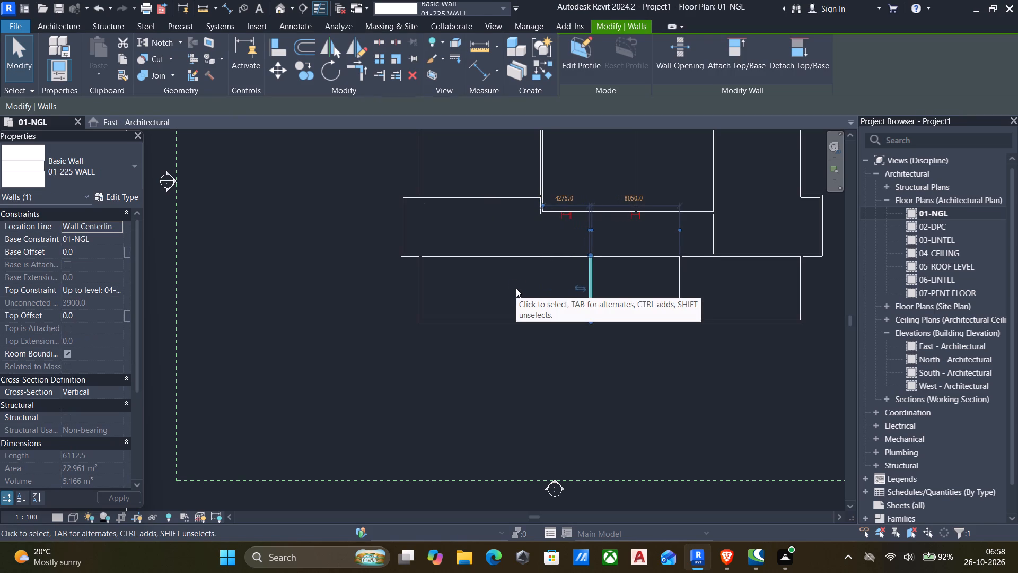
key("Right")
key("Right")
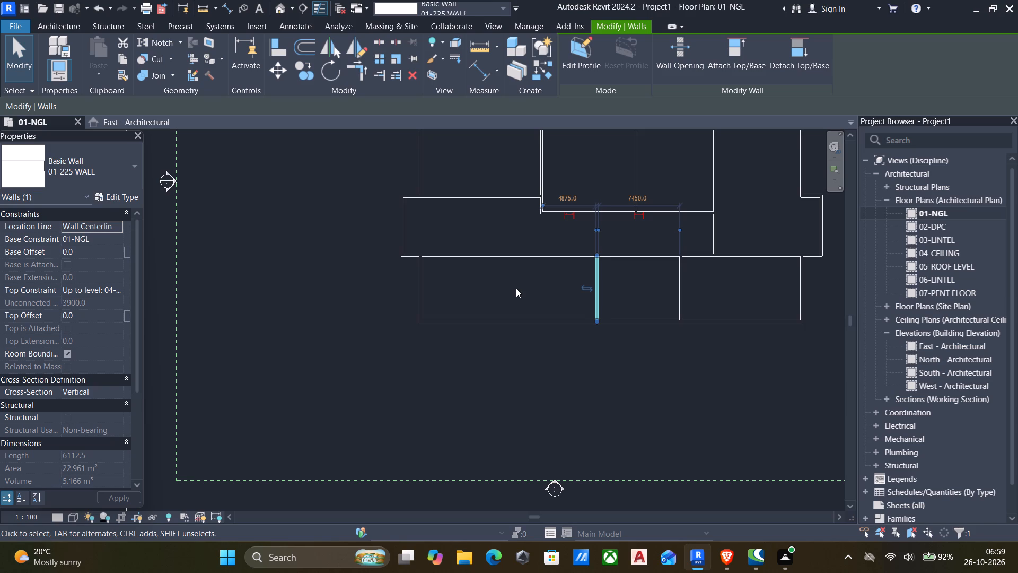
key("Left")
key("Left")
key("Left")
key("Left")
key("Left")
key("Left")
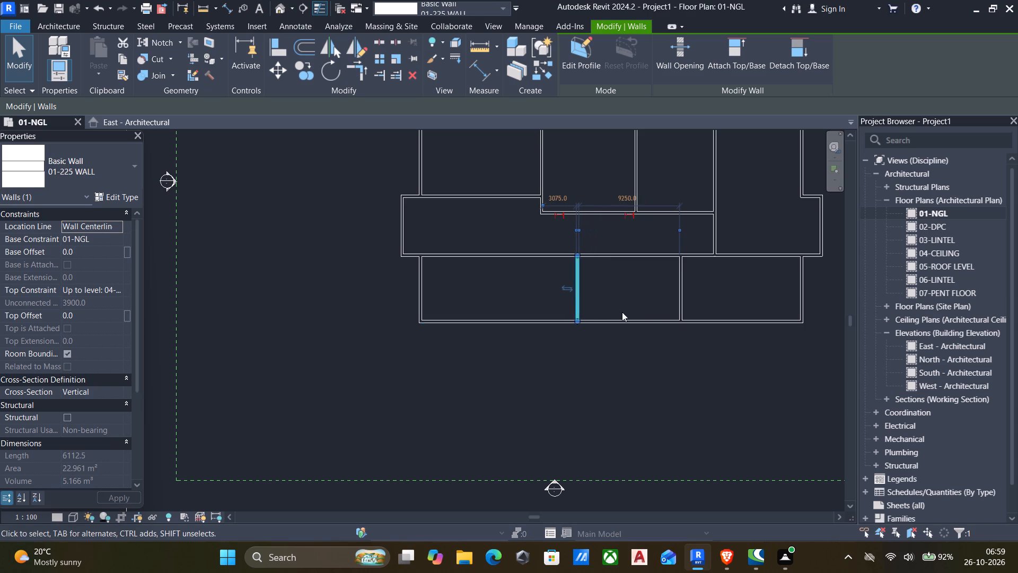
Nudge the eastern partition of the south rooms westward until it is about 7375 mm centre to centre from the other partition.
left_click_drag(726, 296, 663, 286)
key("Left")
key("Left")
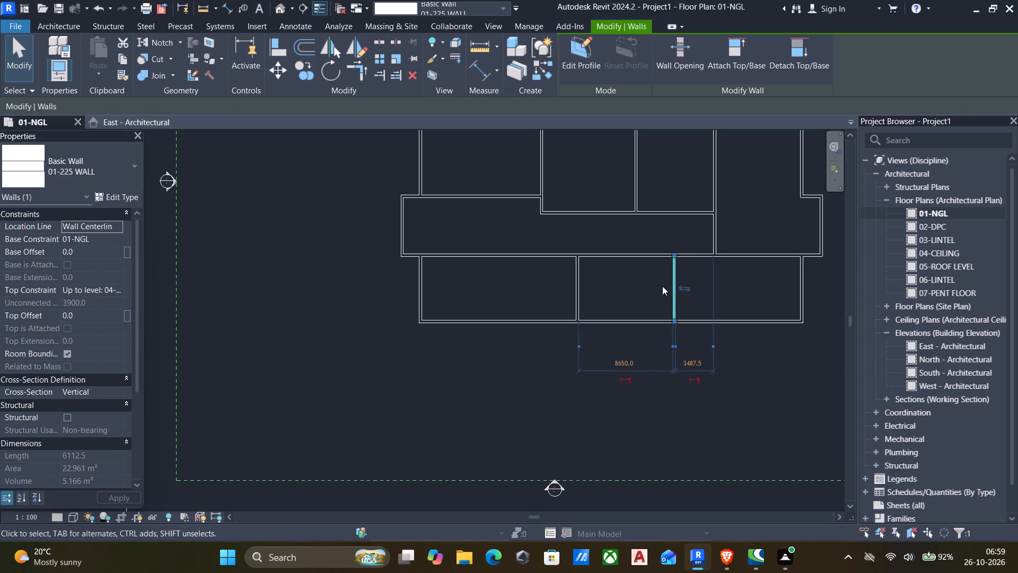
key("Left")
key("Left")
key("Left")
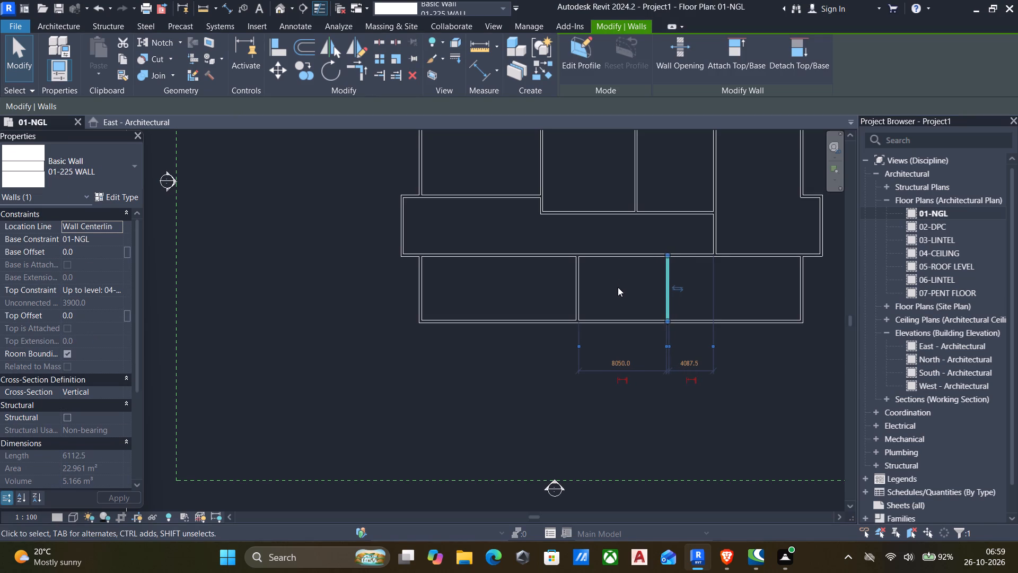
key("Left")
key("Left")
left_click(518, 369)
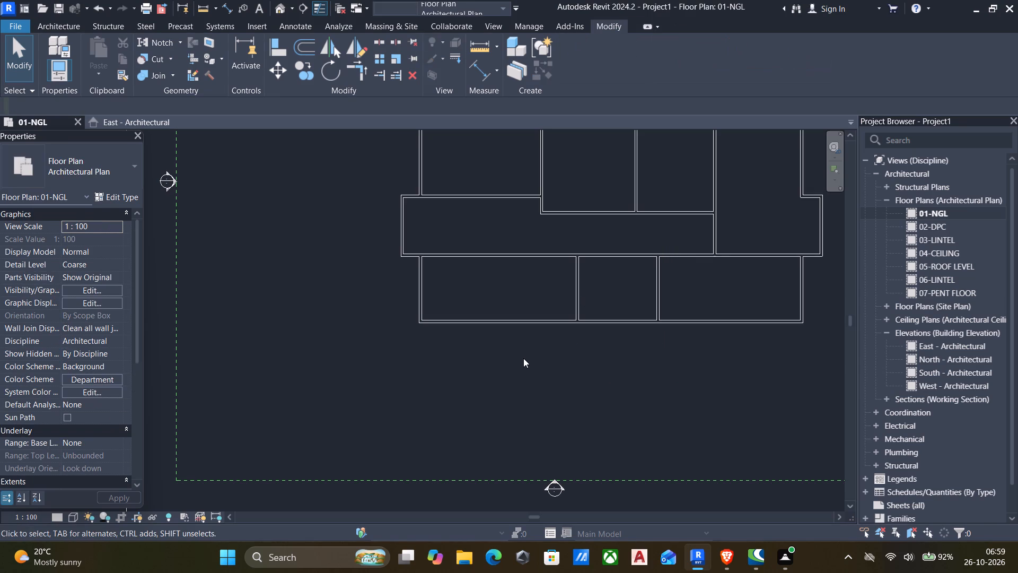
Draw a 01-225 WALL up to level 04-CEILING across the middle south room between its two partitions, about 1990 mm clear of the south wall.
scroll(522, 363, "down", 2)
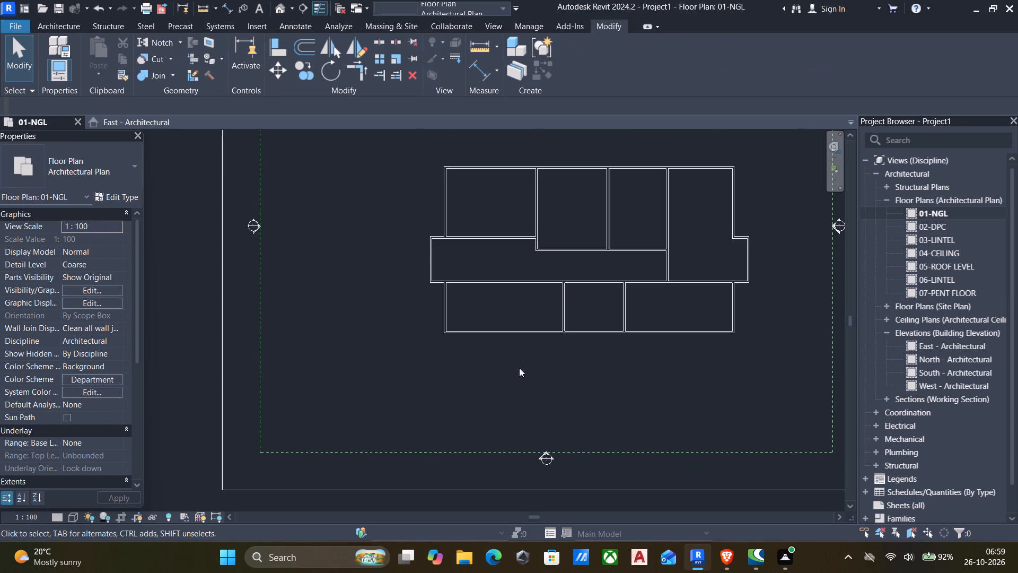
left_click(46, 30)
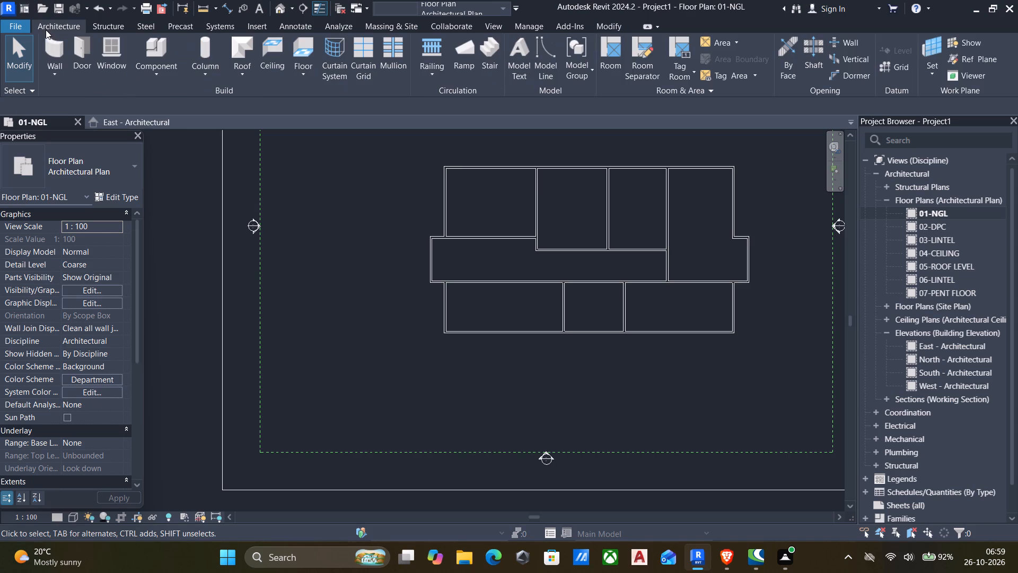
type("wa")
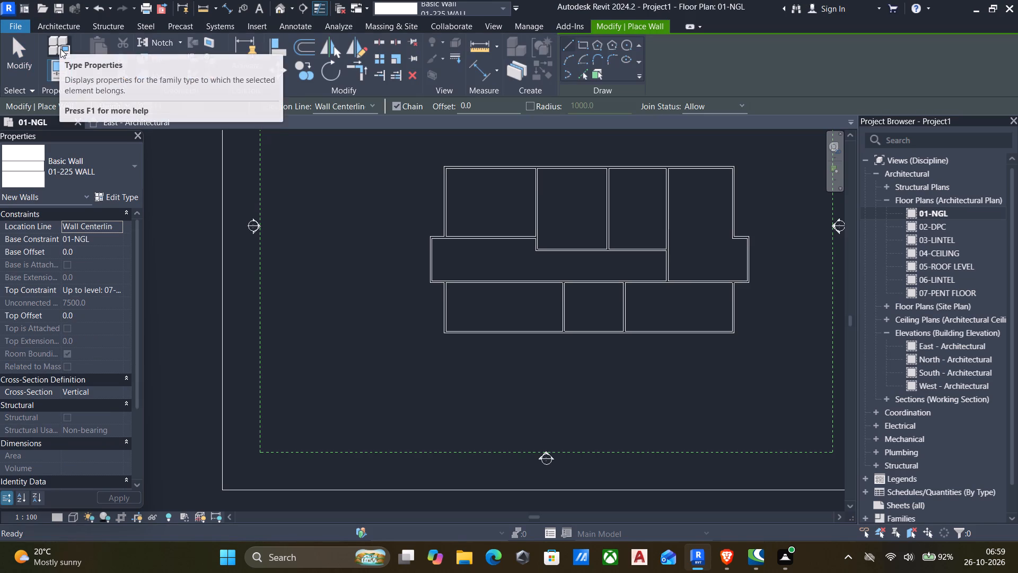
scroll(212, 138, "up", 4)
scroll(655, 284, "down", 1)
middle_click_drag(655, 285, 323, 240)
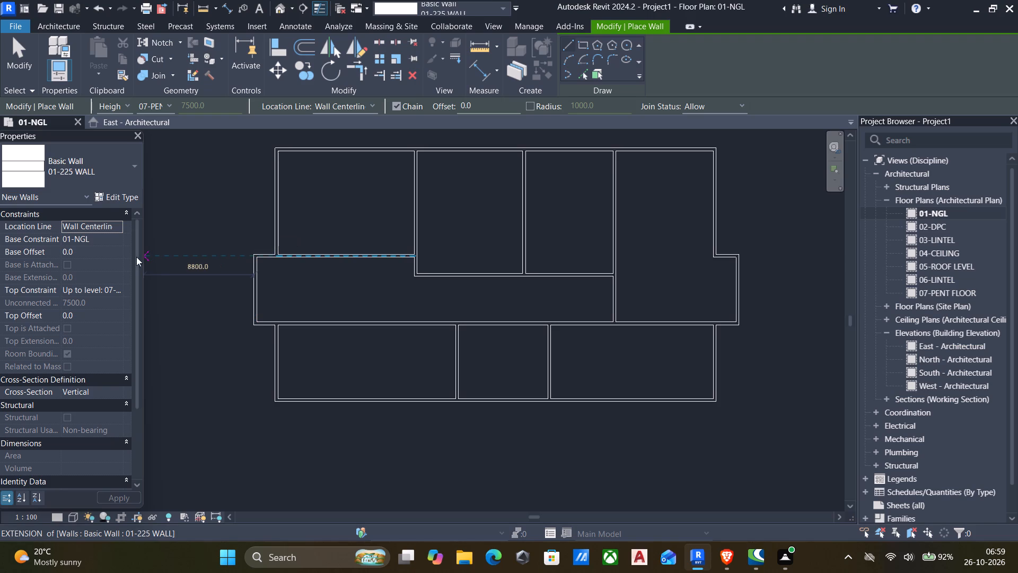
left_click(117, 289)
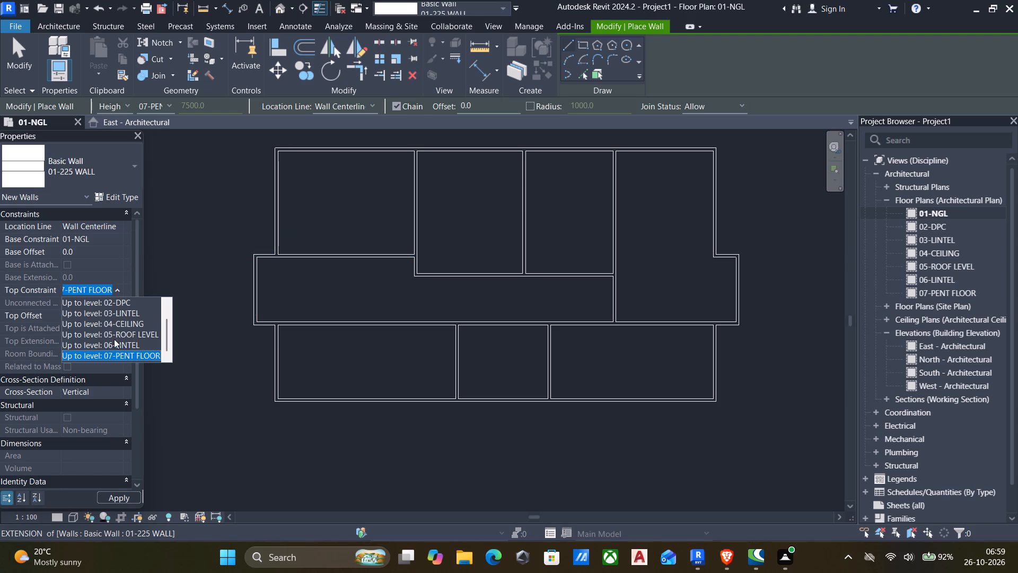
scroll(118, 333, "down", 2)
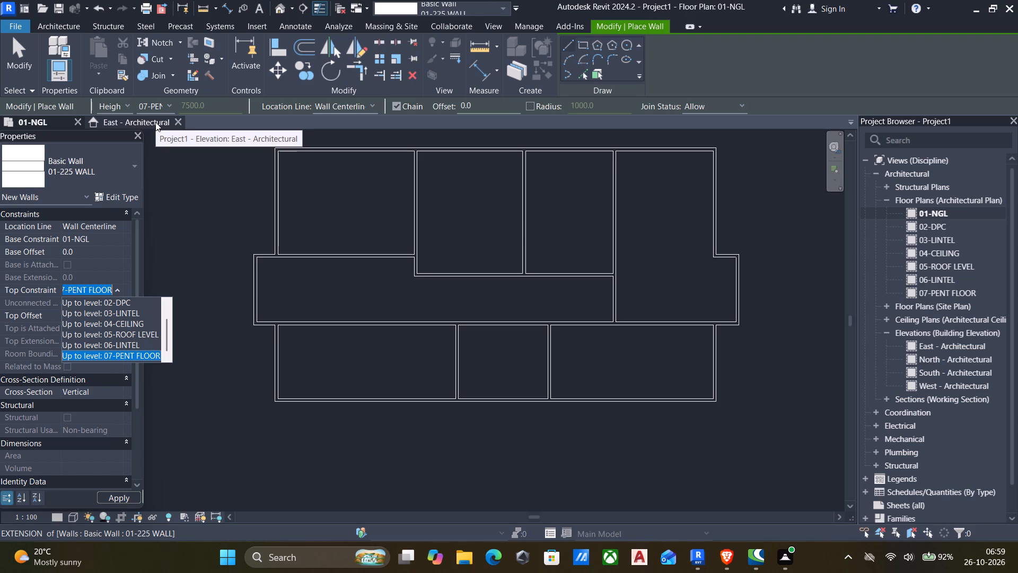
left_click(123, 322)
scroll(469, 386, "up", 2)
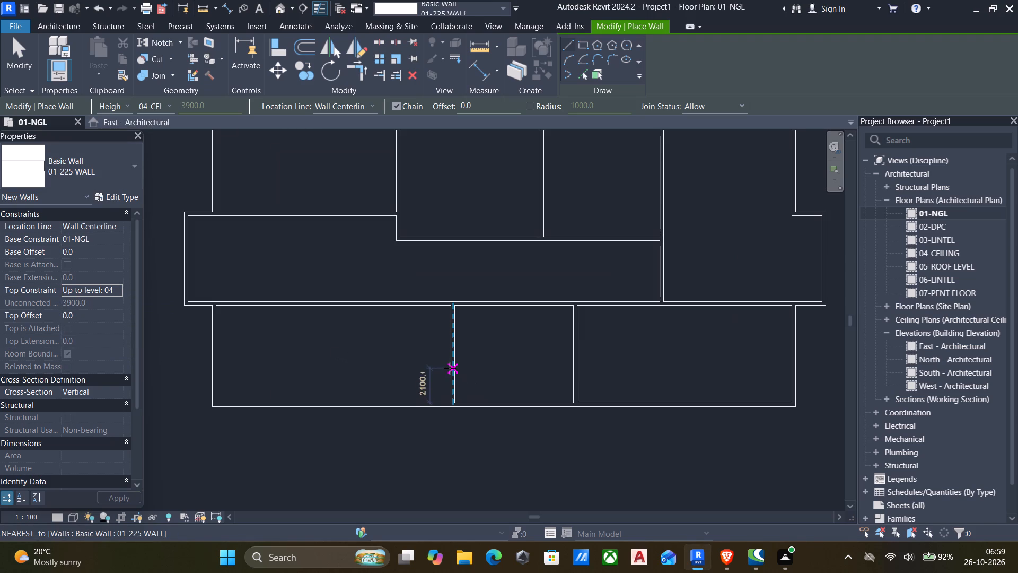
left_click(450, 368)
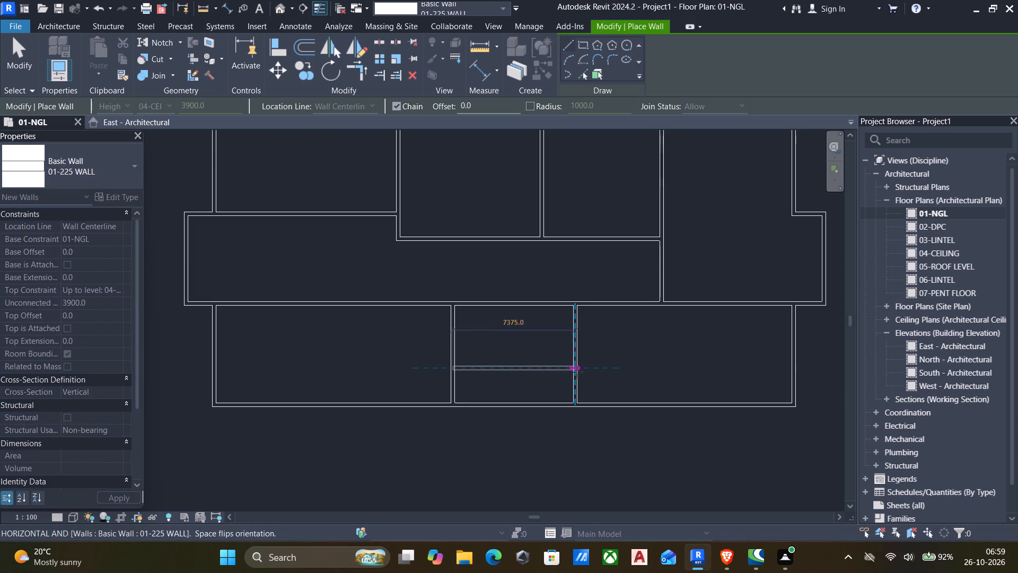
left_click(577, 372)
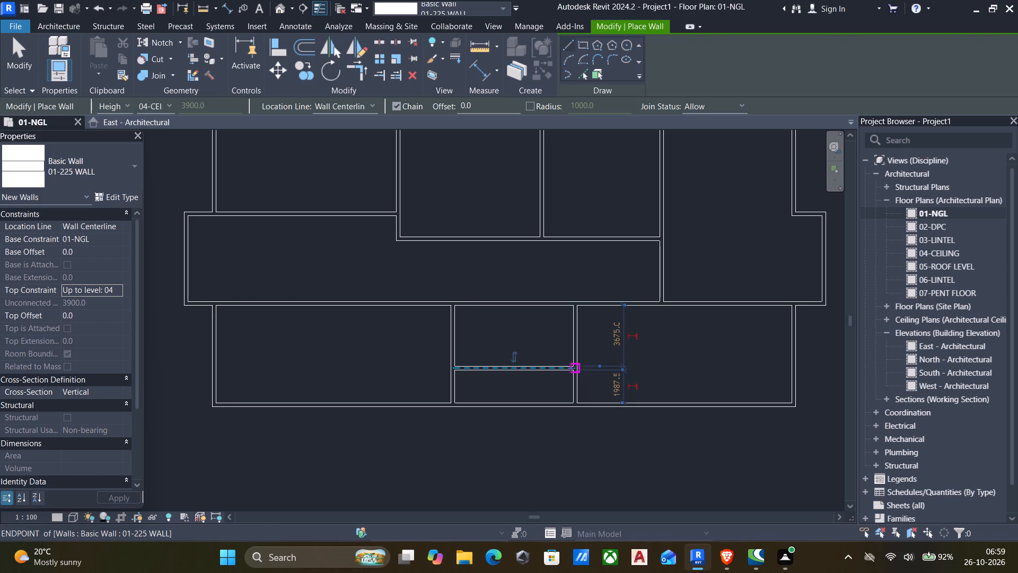
Split the south exterior wall at a point between the two partitions of the middle south room.
key("Escape")
type("sl")
left_click(505, 403)
key("Escape")
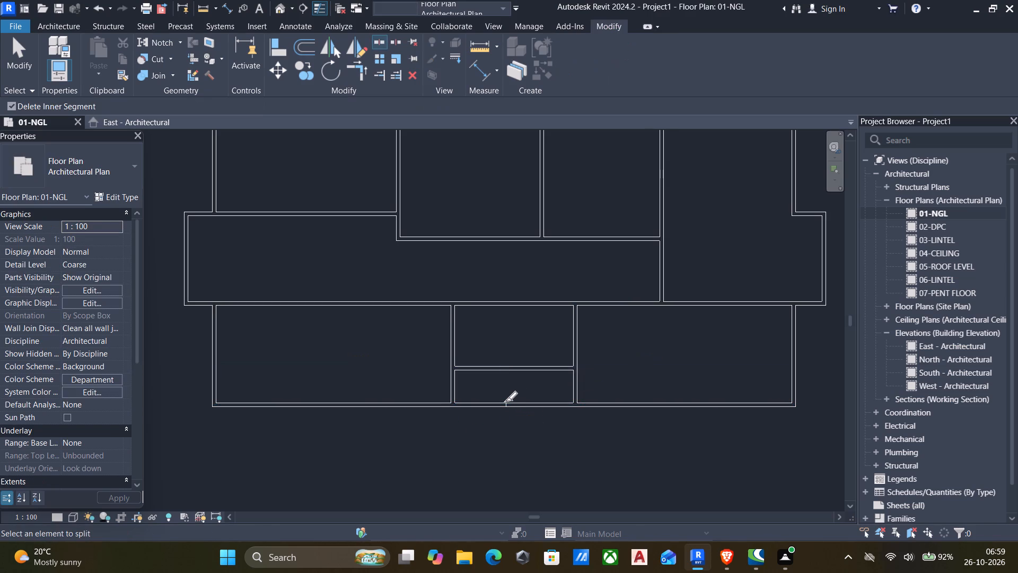
Trim both split pieces of the south wall to corners with the west and east partitions, opening the recess between them.
key("r")
key("Escape")
type("tr")
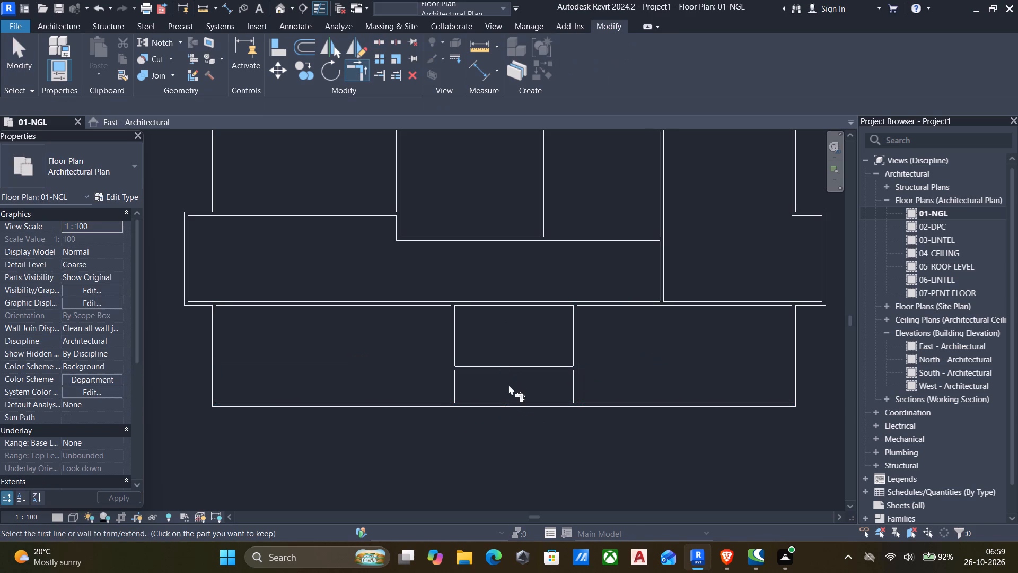
left_click(421, 403)
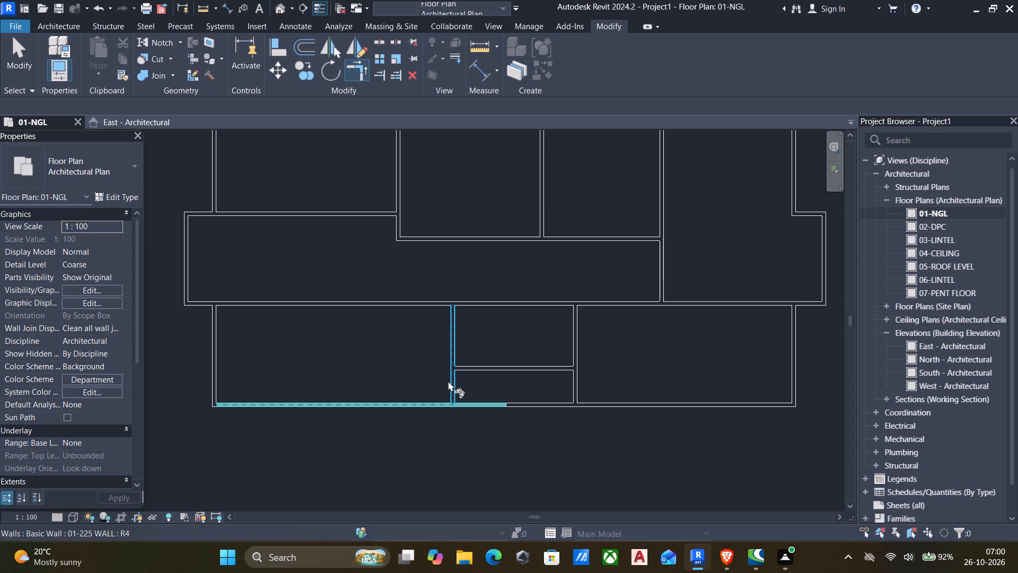
left_click(450, 381)
left_click(593, 401)
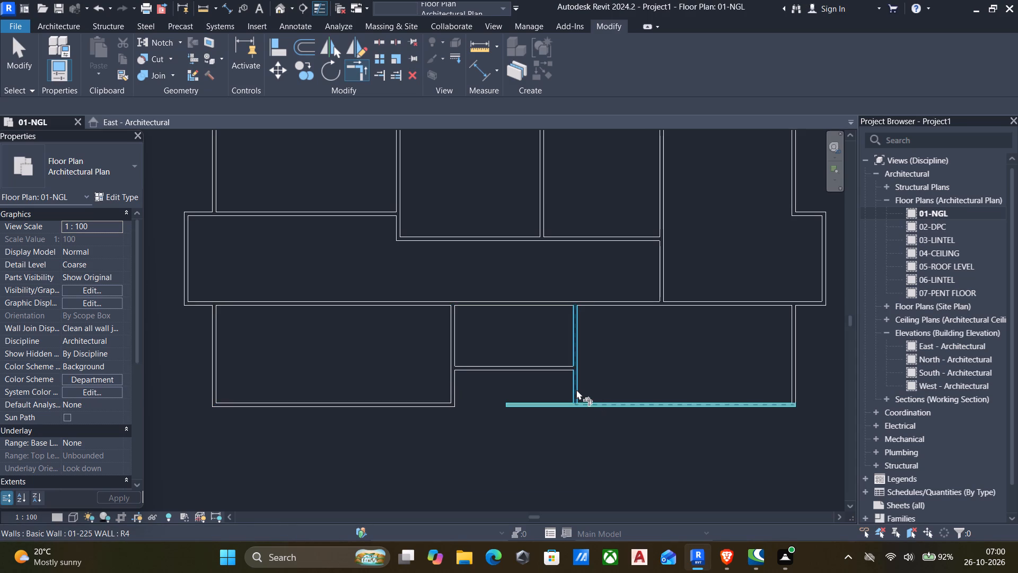
left_click(576, 389)
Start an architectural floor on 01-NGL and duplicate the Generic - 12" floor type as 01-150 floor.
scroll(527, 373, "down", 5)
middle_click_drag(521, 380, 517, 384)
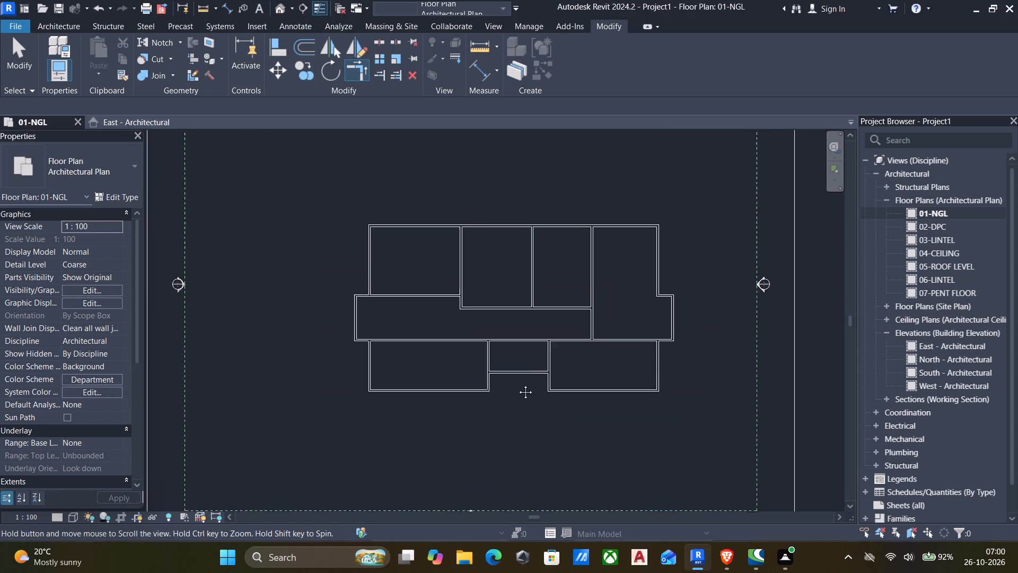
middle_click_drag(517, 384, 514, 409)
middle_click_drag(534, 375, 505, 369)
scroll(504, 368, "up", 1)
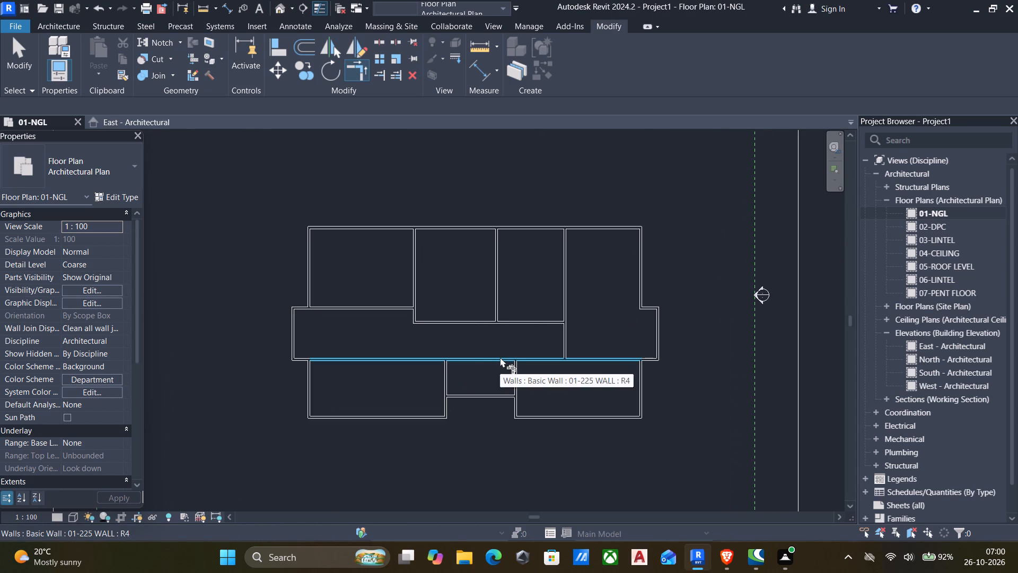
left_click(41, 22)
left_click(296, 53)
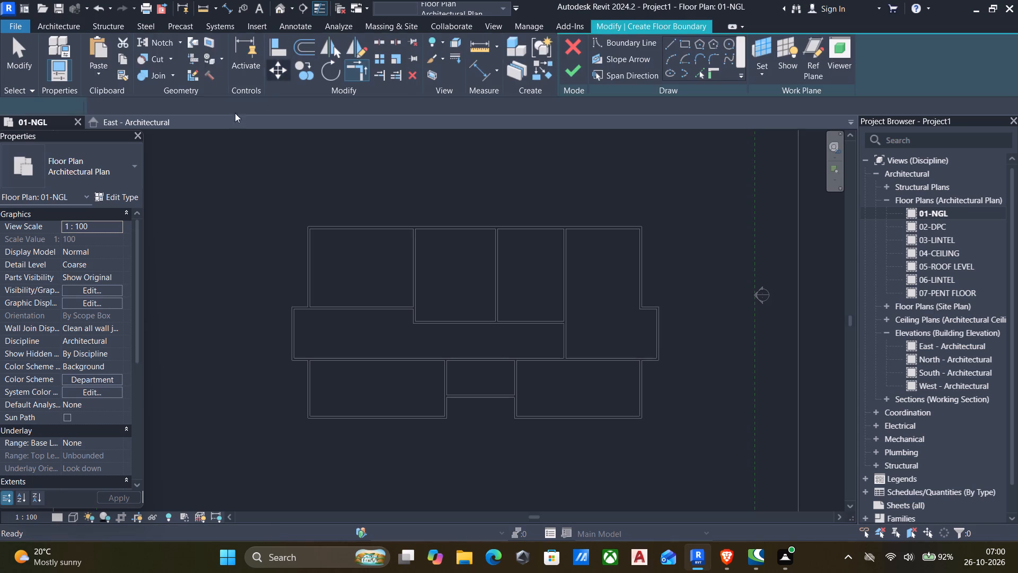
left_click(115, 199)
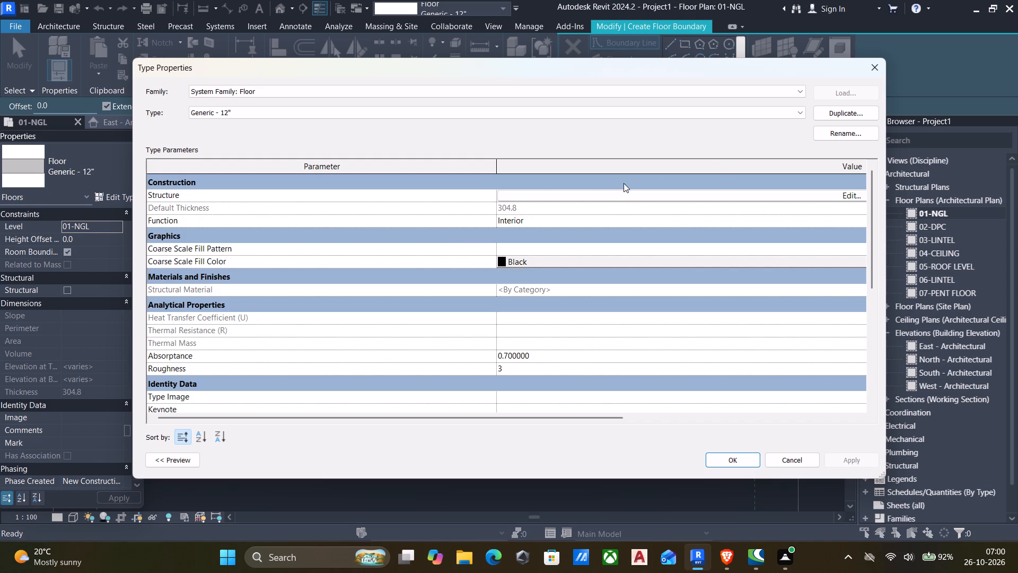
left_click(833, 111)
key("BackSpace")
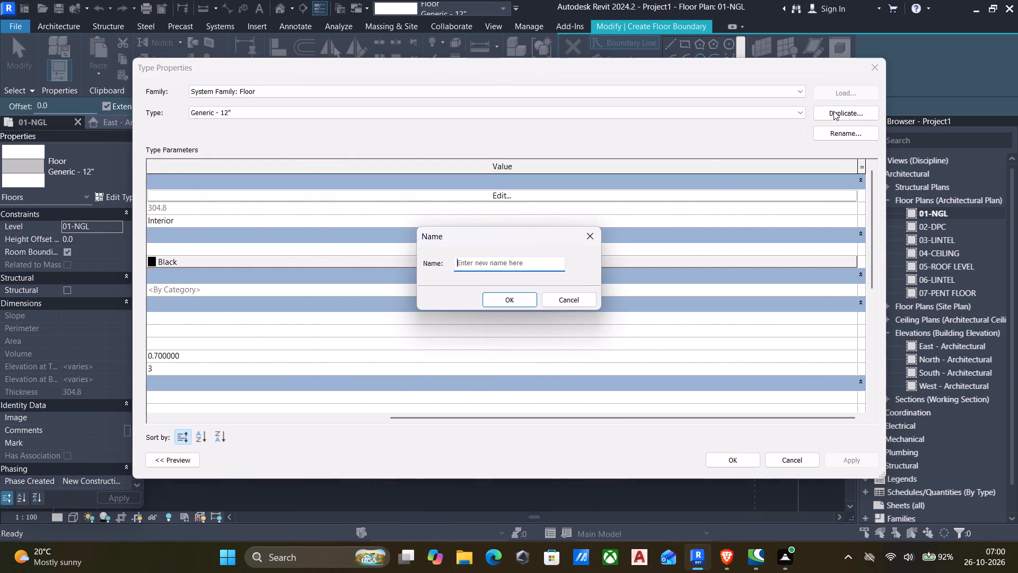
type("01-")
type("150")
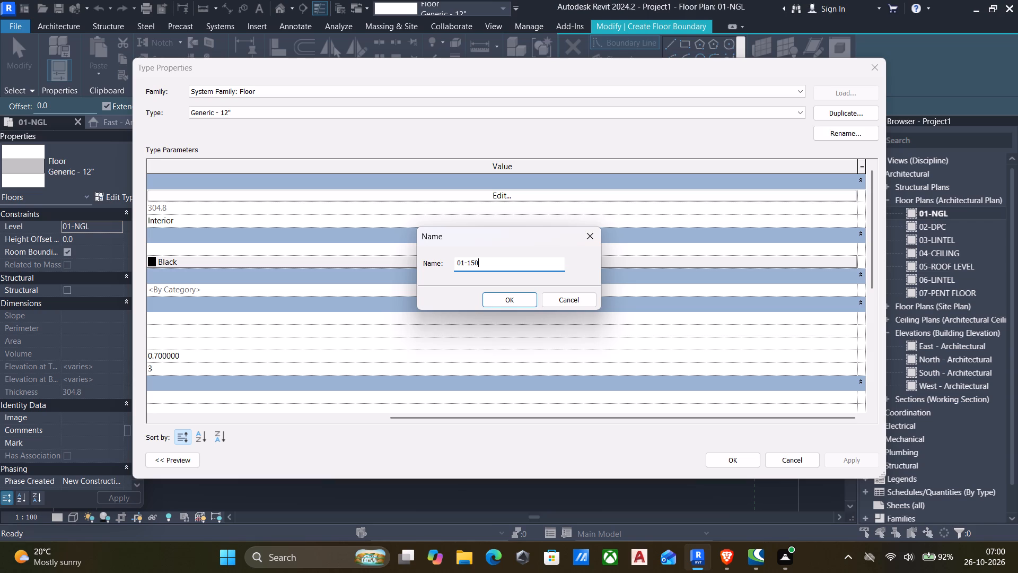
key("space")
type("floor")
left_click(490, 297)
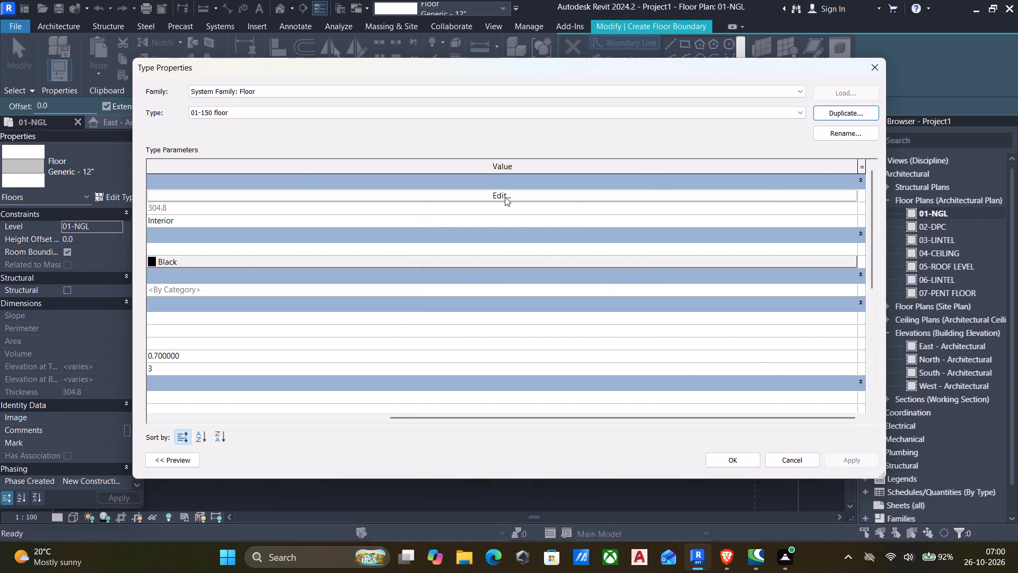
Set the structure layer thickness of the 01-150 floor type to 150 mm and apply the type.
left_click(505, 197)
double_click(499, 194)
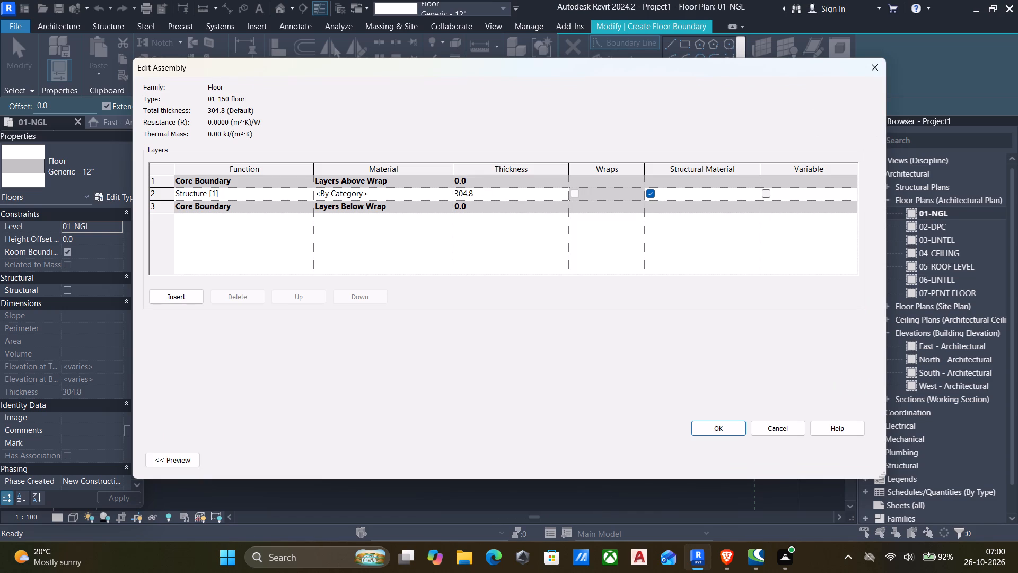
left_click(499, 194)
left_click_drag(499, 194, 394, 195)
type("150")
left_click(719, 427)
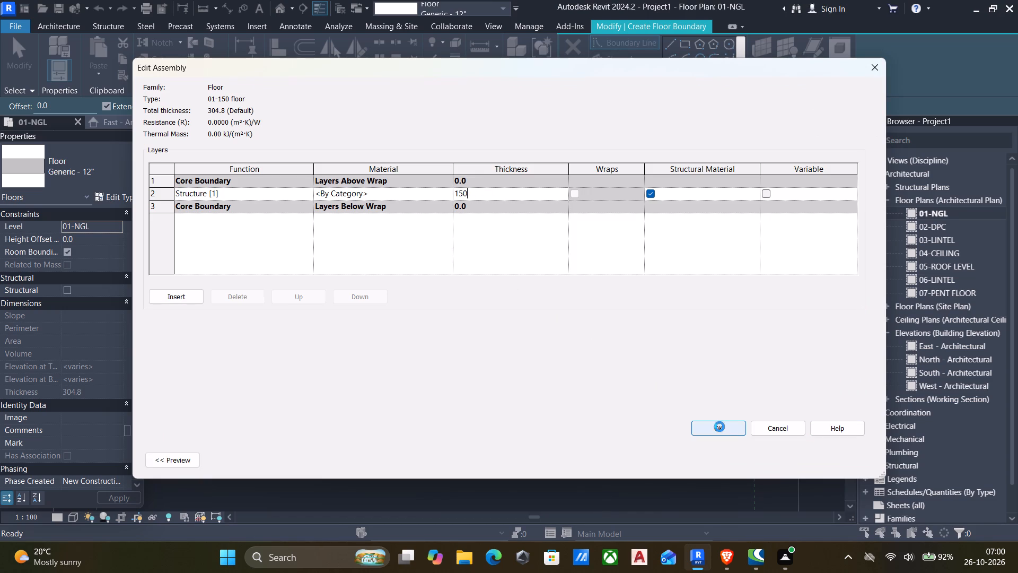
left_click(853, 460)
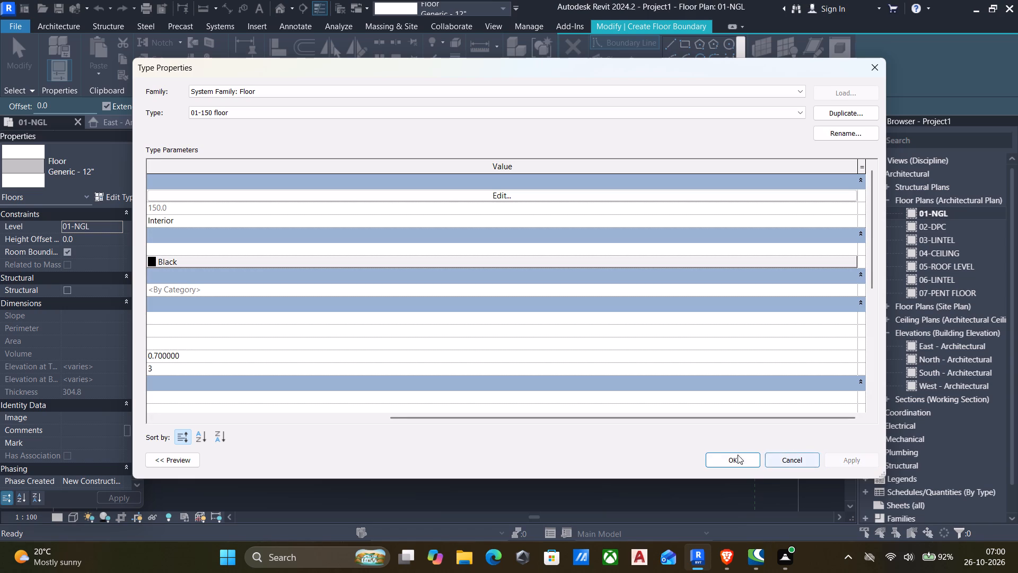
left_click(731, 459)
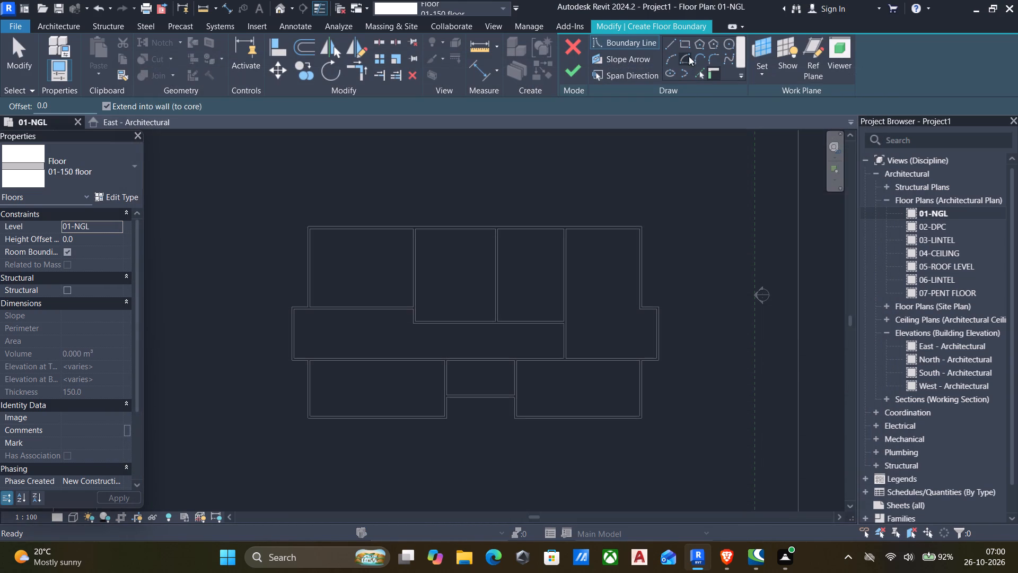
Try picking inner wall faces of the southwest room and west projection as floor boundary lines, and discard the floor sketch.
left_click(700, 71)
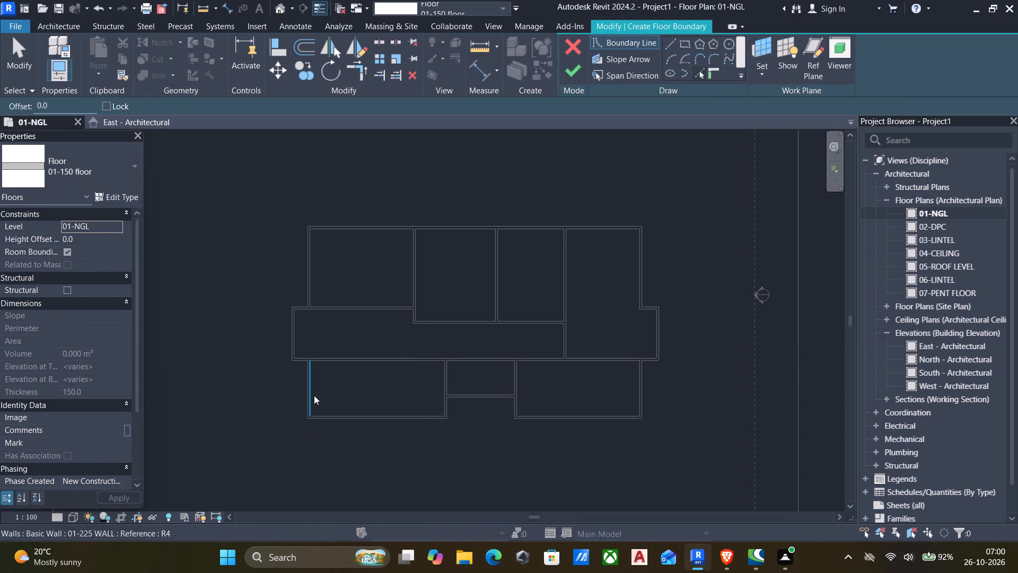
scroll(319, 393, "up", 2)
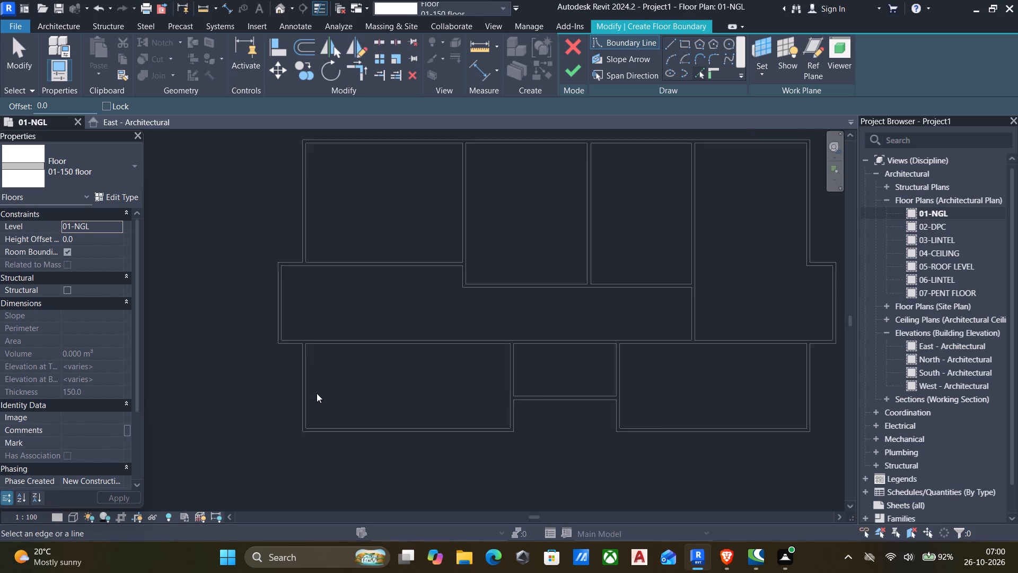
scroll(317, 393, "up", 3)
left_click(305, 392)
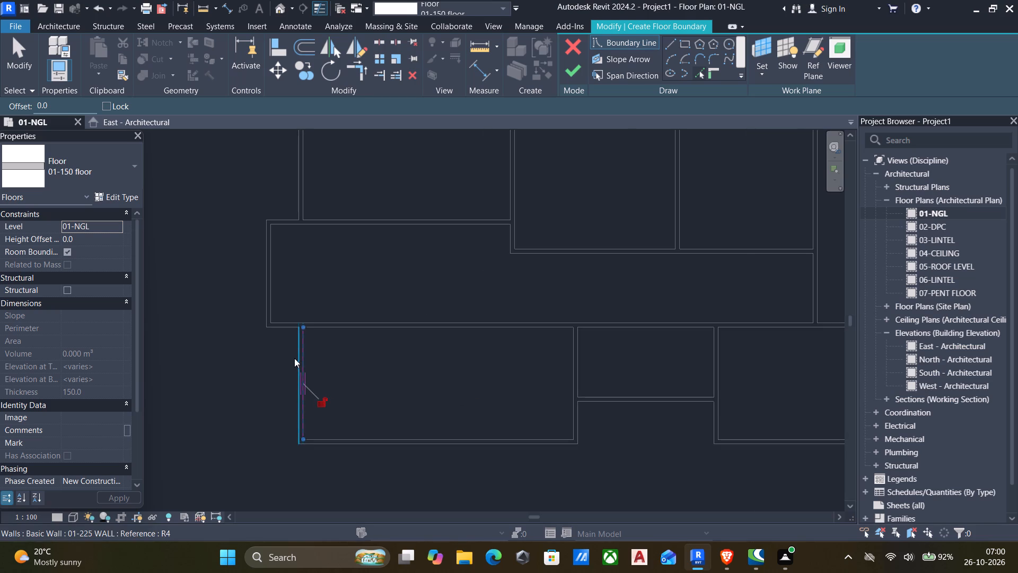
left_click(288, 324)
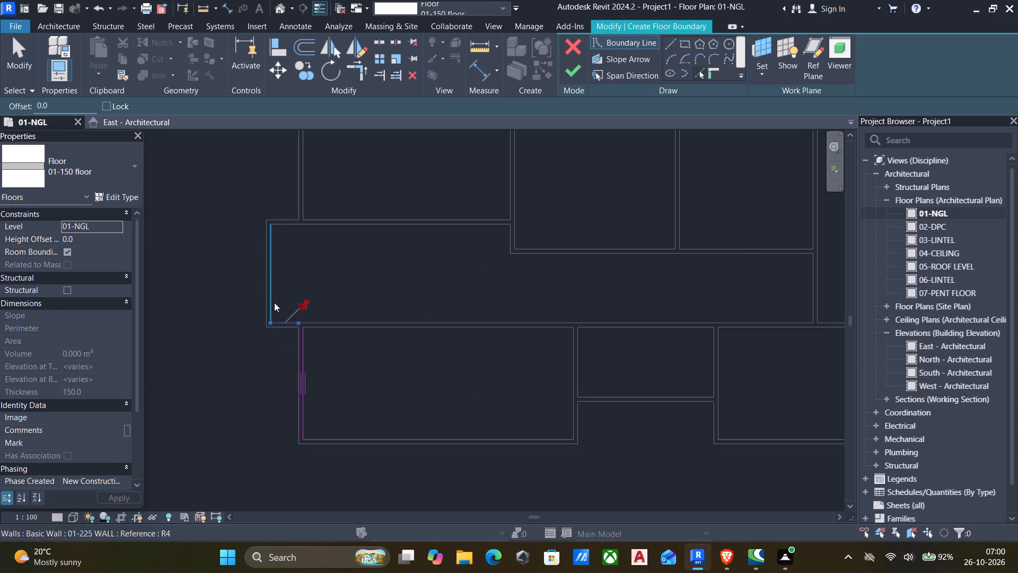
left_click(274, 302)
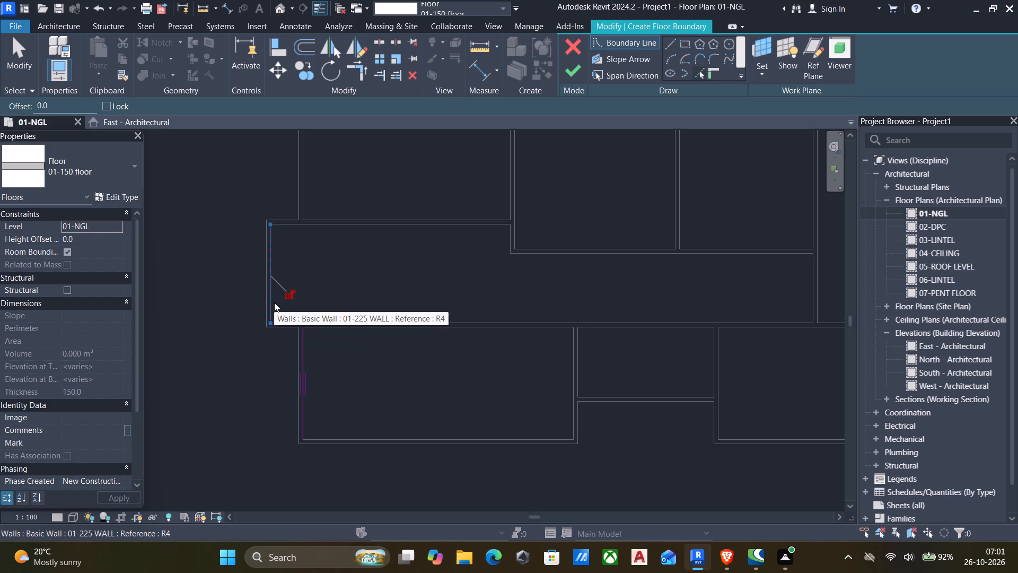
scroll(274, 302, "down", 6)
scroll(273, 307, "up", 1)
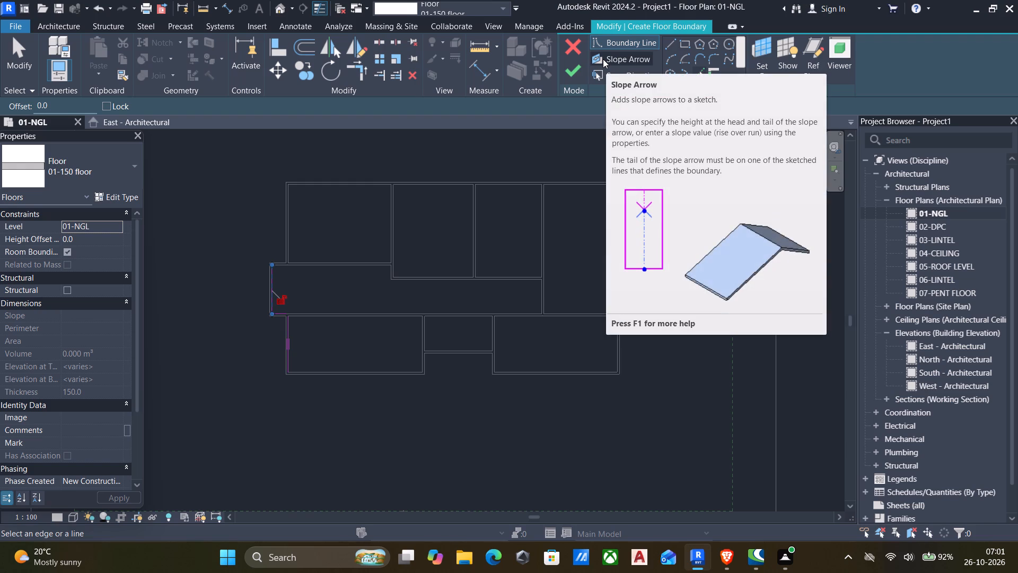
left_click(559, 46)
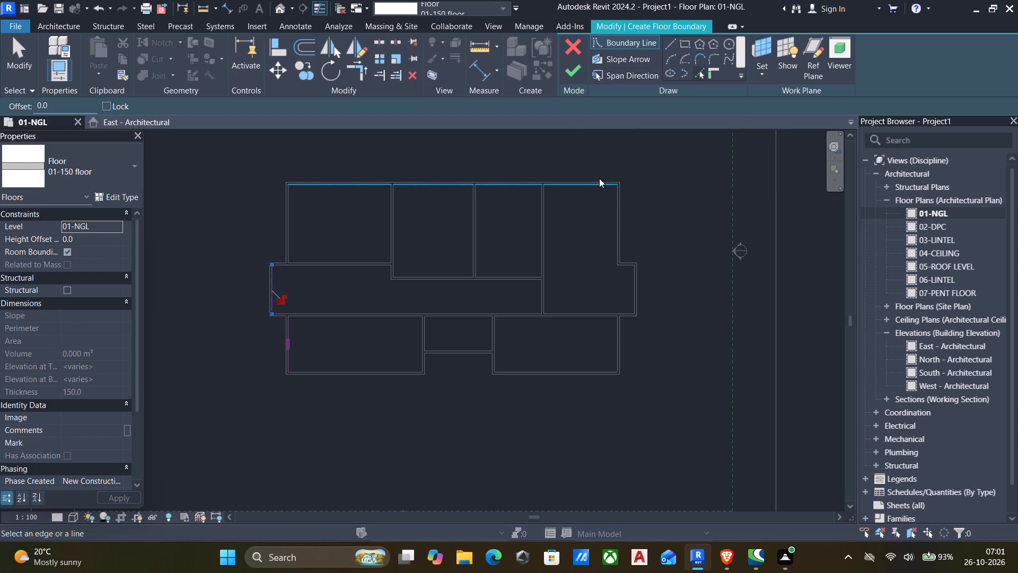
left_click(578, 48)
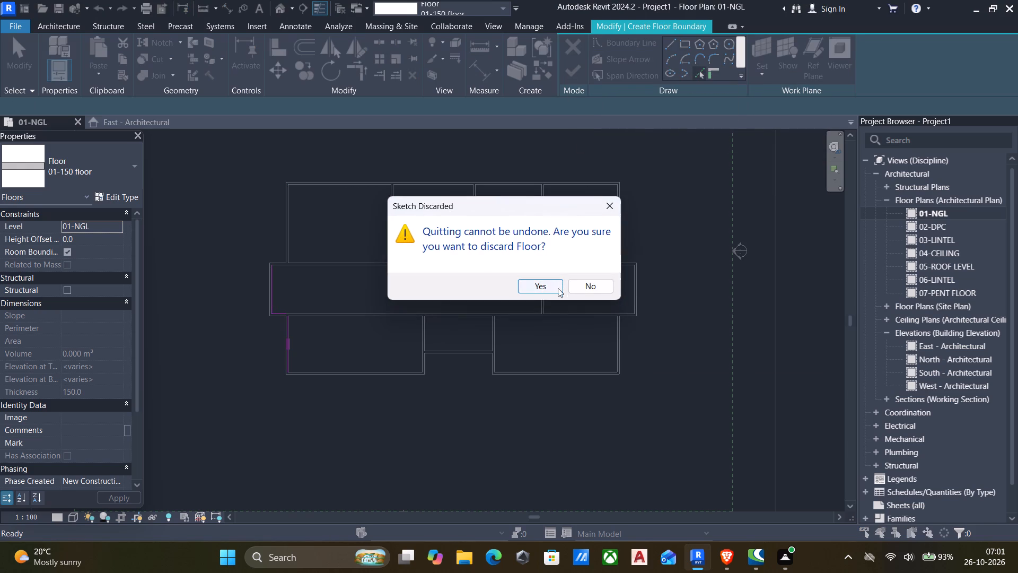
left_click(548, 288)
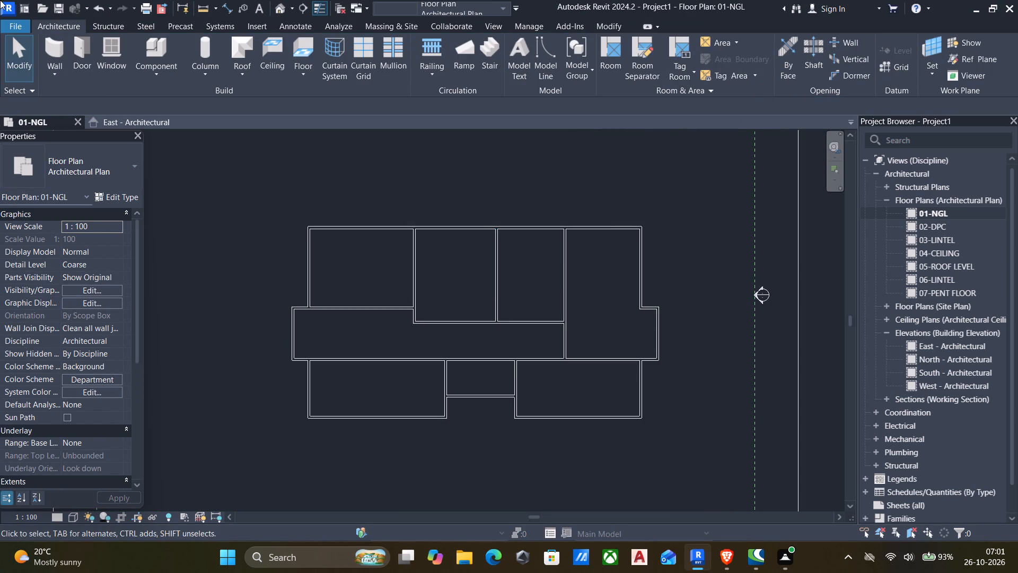
Start a new architectural floor on 01-NGL and duplicate the Generic - 12" floor type as 01-150 floor.
left_click(301, 46)
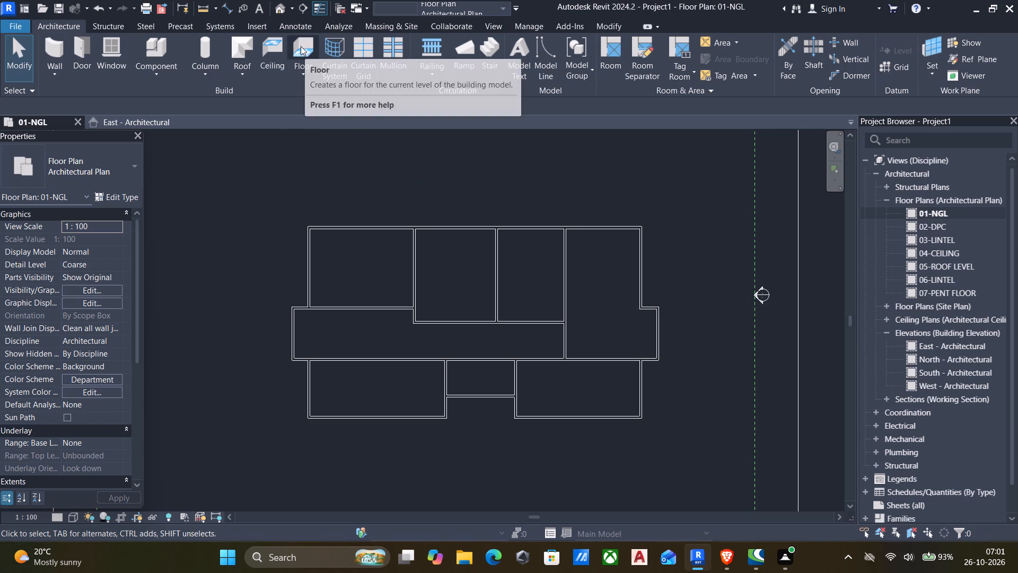
left_click(119, 193)
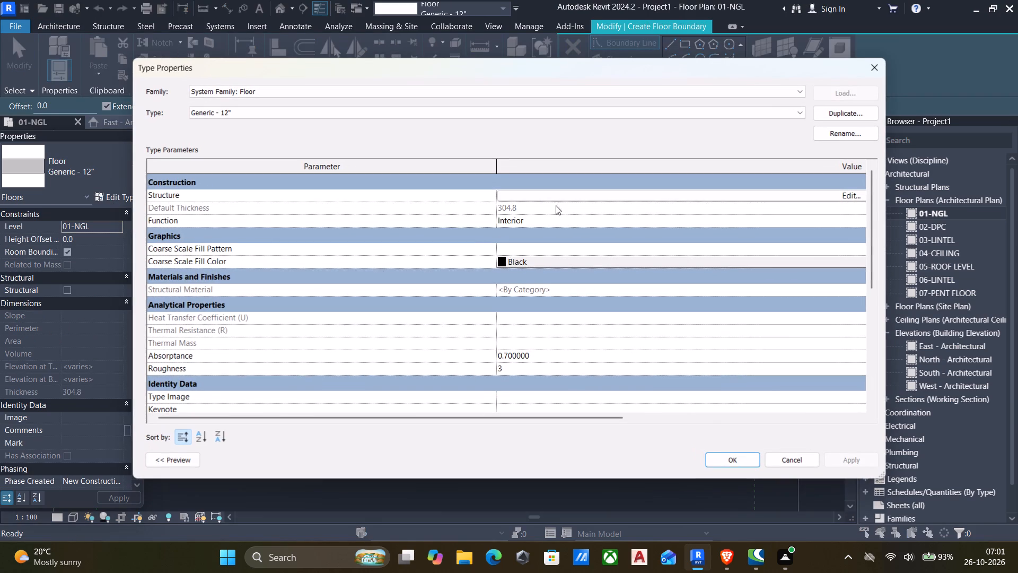
left_click(833, 115)
key("BackSpace")
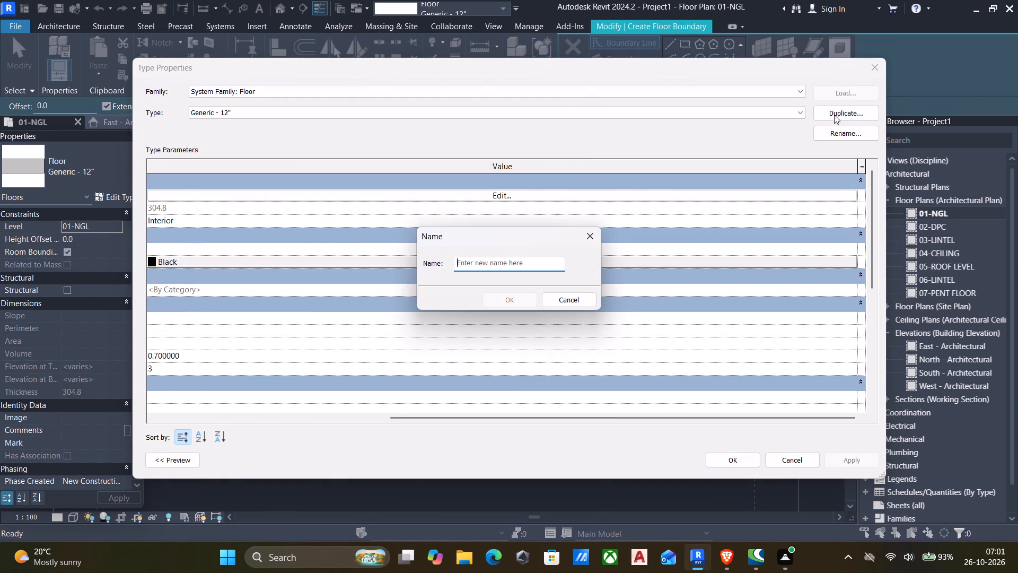
type("01-")
type("150")
key("space")
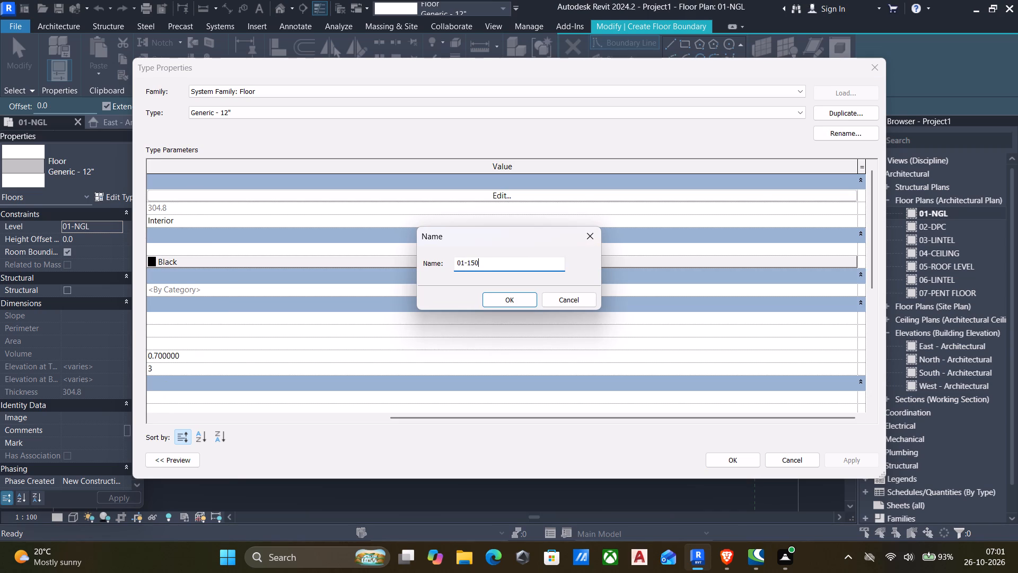
type("floor")
left_click(529, 301)
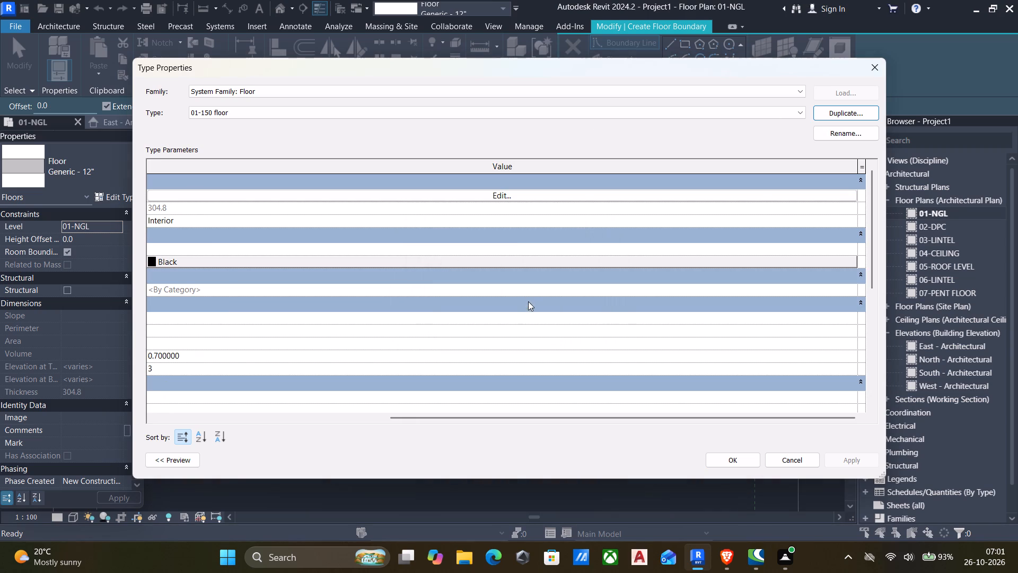
Set the structure layer thickness of the 01-150 floor type to 150 mm and apply the type.
left_click(493, 196)
left_click(493, 195)
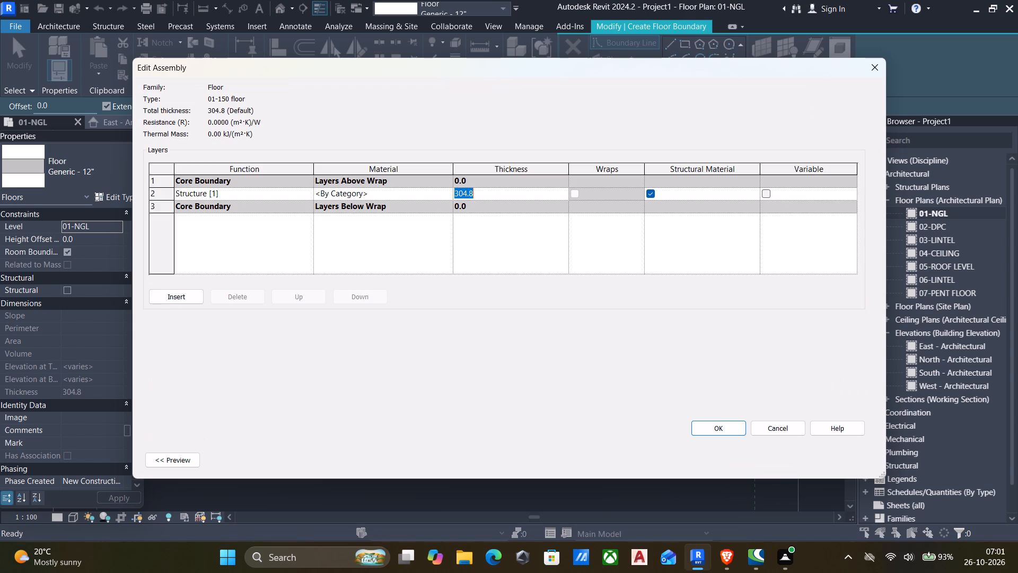
type("150")
left_click(723, 423)
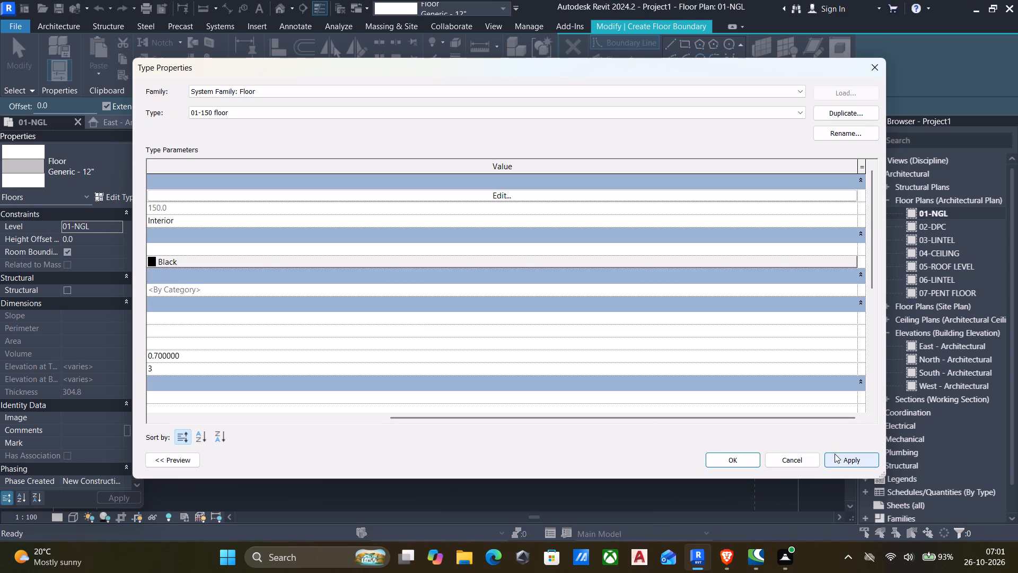
left_click(846, 460)
left_click(742, 459)
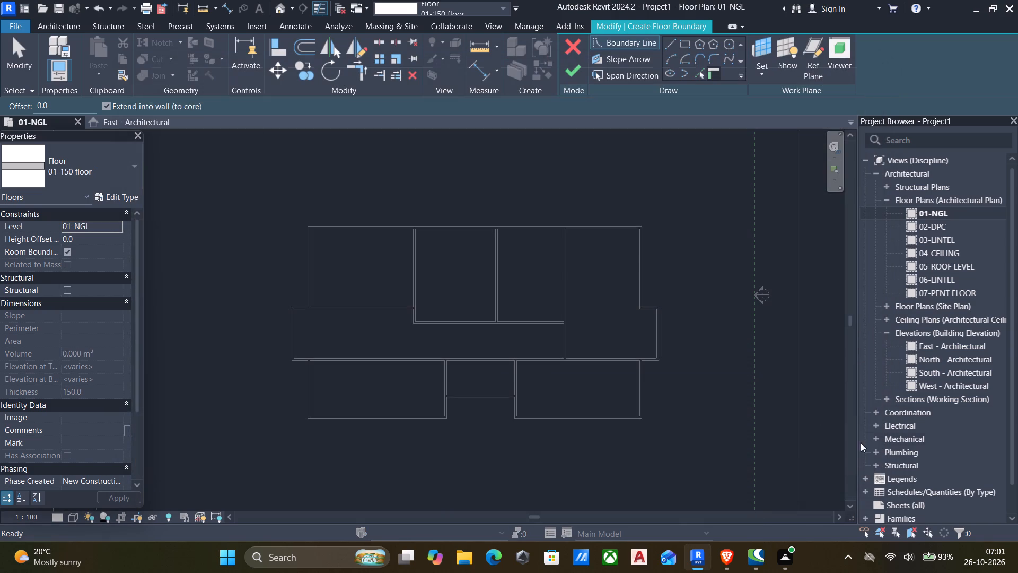
Open the 02-DPC floor plan and pick the inner faces of the northwest room's west and north walls as floor boundary lines.
double_click(909, 230)
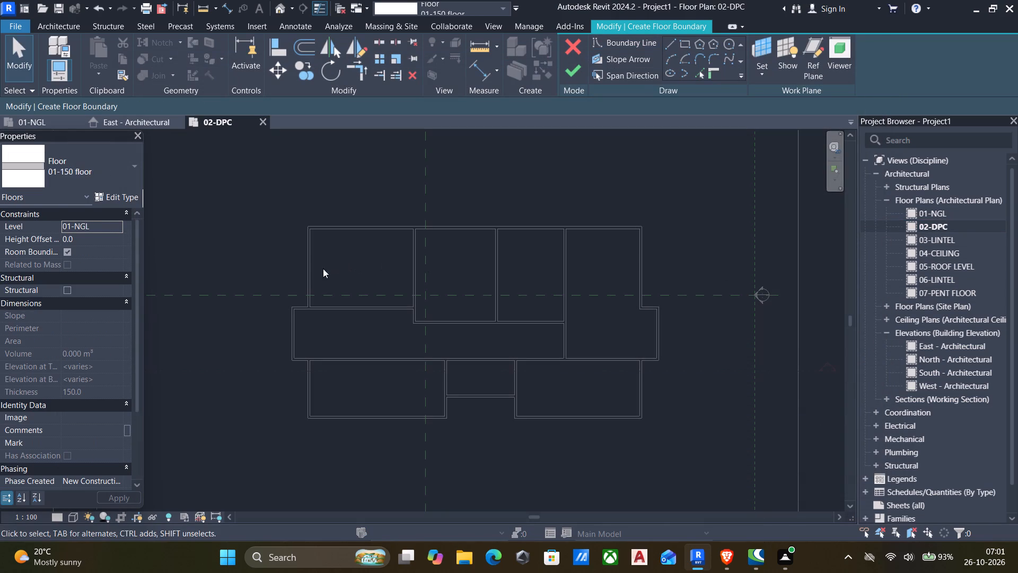
scroll(262, 293, "down", 5)
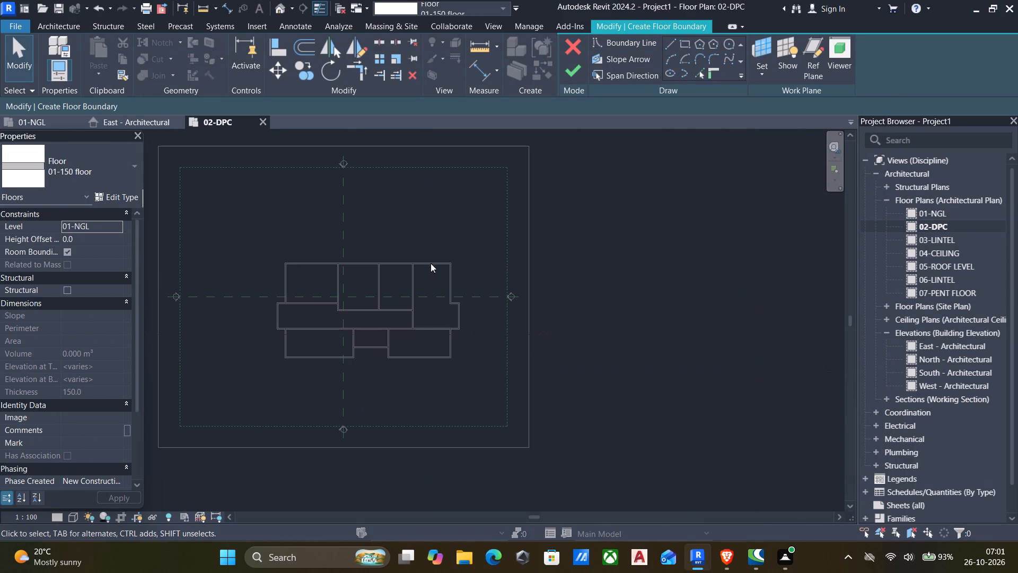
left_click_drag(404, 227, 287, 160)
middle_click_drag(258, 210, 274, 232)
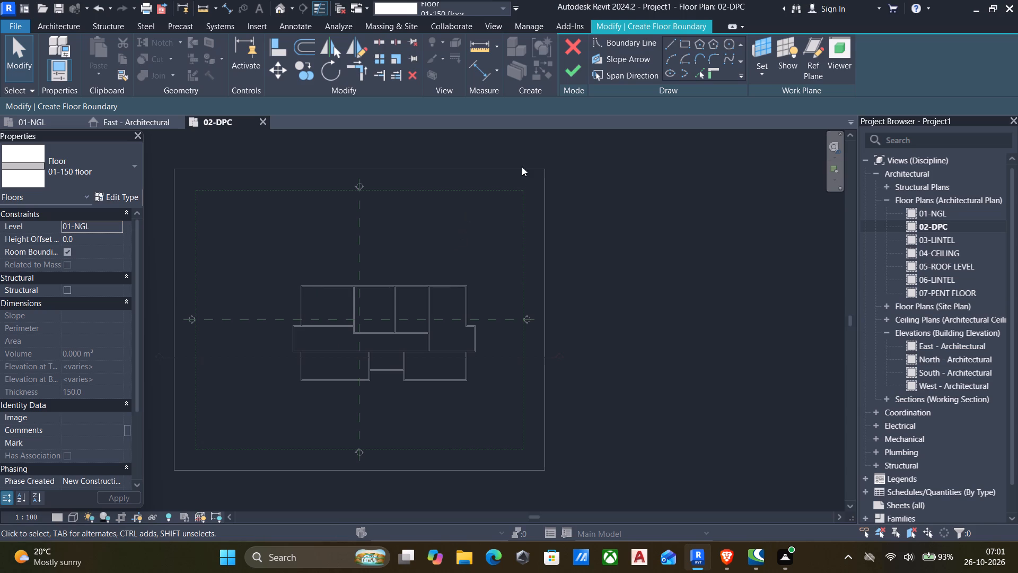
left_click(669, 44)
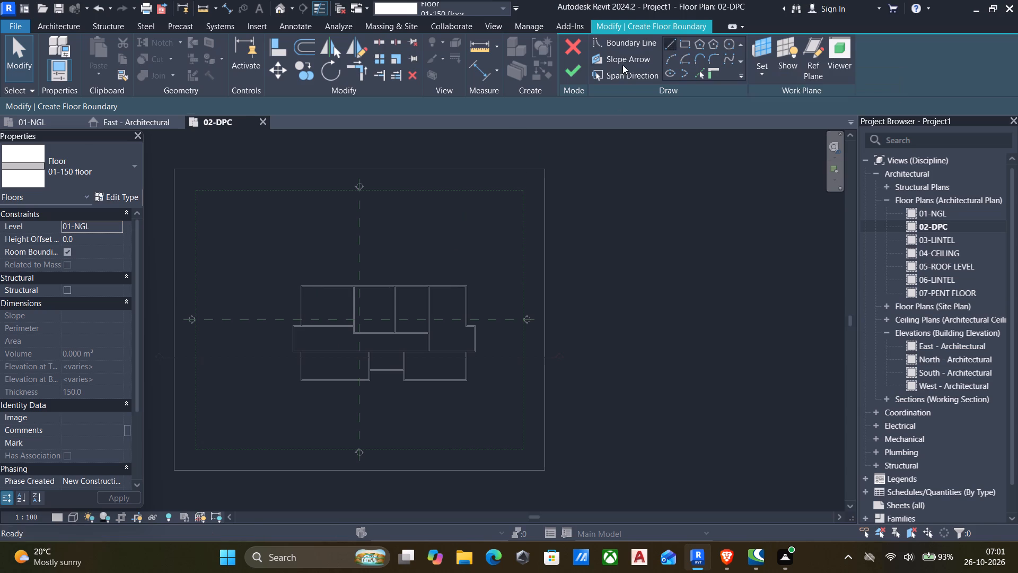
scroll(174, 369, "up", 5)
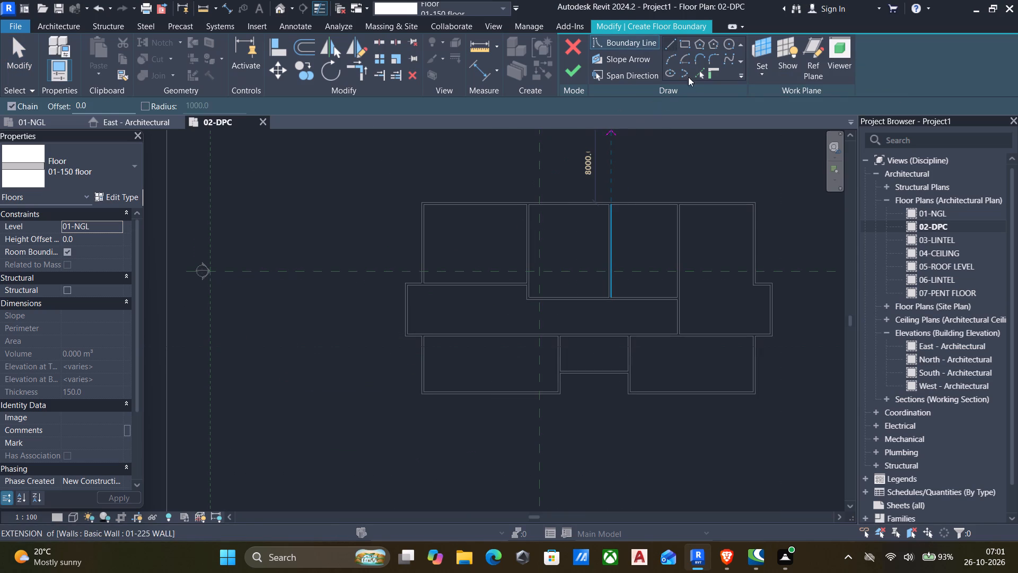
left_click(698, 72)
scroll(456, 252, "up", 5)
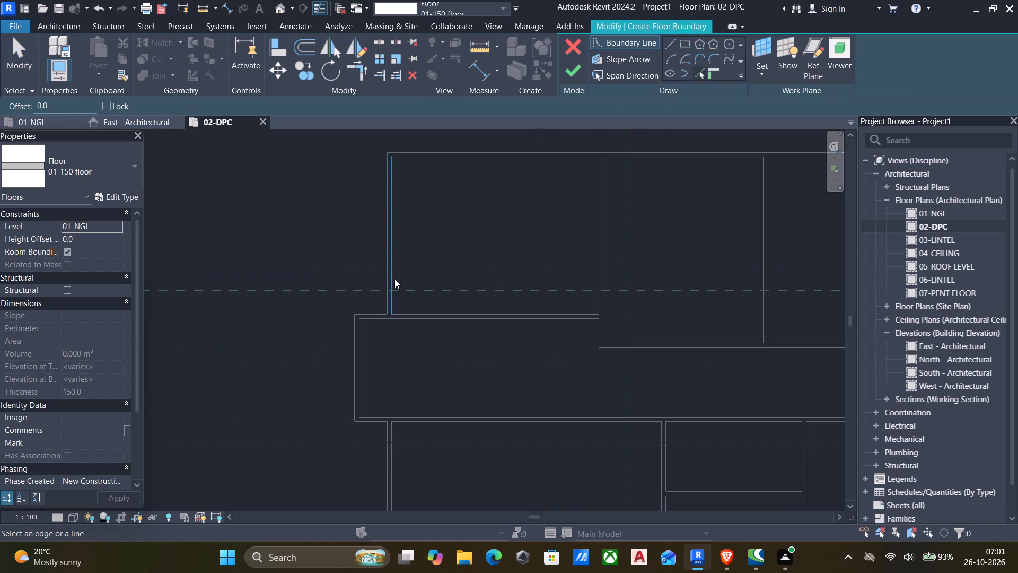
left_click(393, 253)
left_click(488, 159)
Pick the inner faces of the northeast room's east wall and the three walls of the east projection as floor boundary lines.
scroll(505, 200, "down", 6)
middle_click_drag(513, 225, 482, 225)
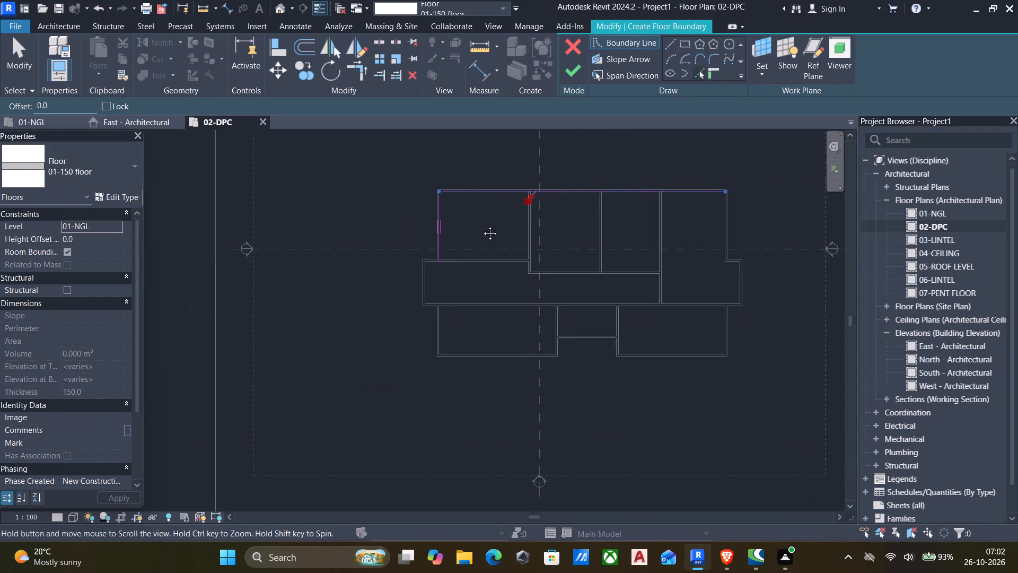
middle_click_drag(482, 225, 438, 218)
scroll(653, 221, "up", 5)
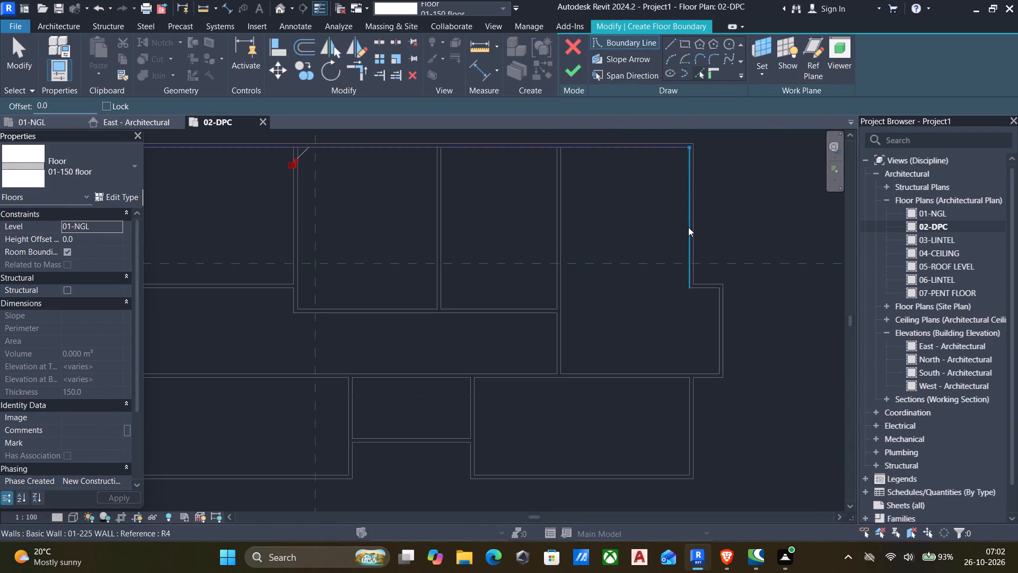
left_click(688, 227)
scroll(707, 299, "up", 4)
left_click(699, 280)
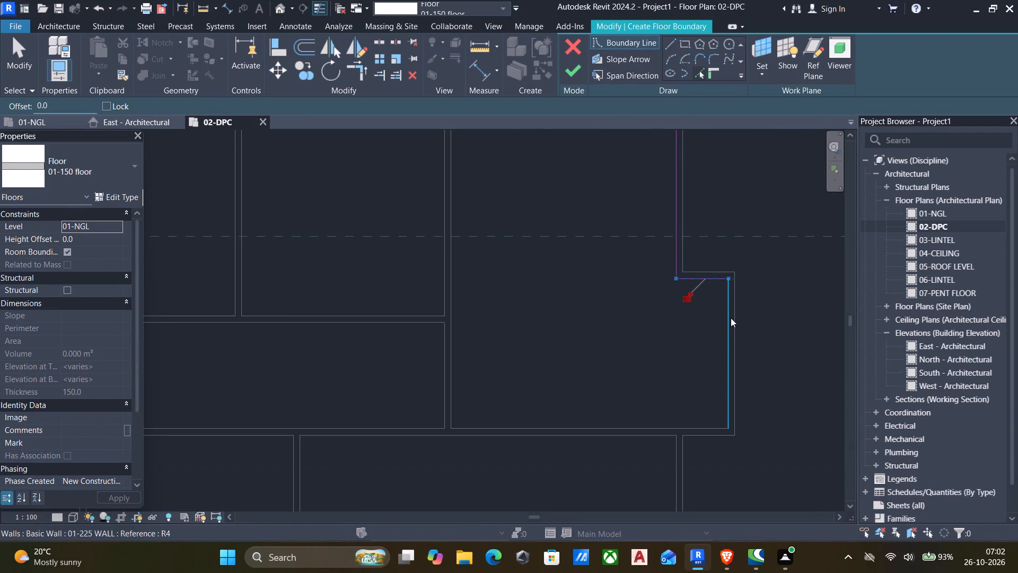
left_click(731, 322)
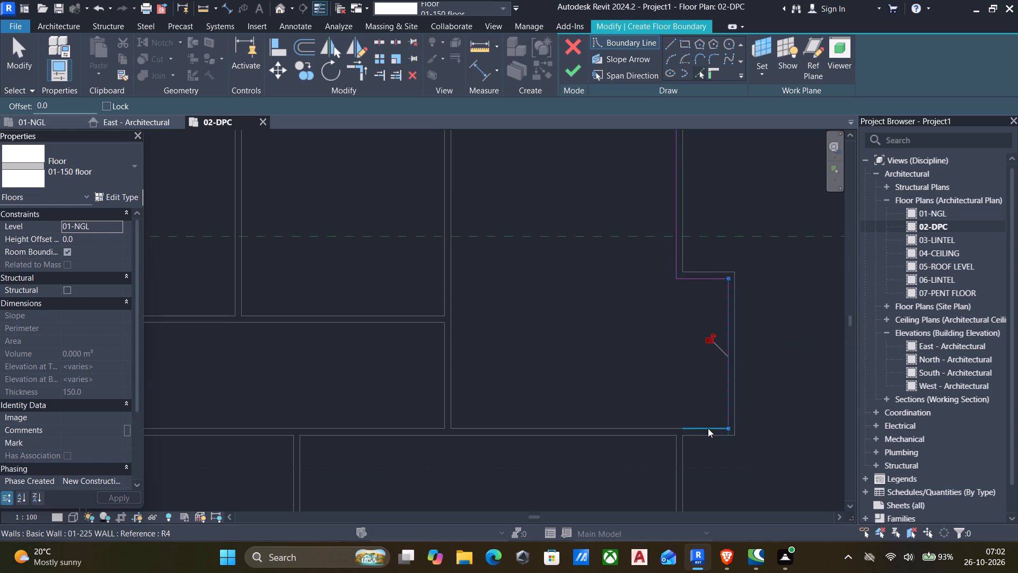
left_click(708, 428)
Pick the inner faces of the southeast room's east, south and west walls and the southwest room's south wall as boundary lines.
scroll(674, 454, "down", 3)
middle_click_drag(669, 464, 678, 366)
left_click_drag(681, 369, 679, 378)
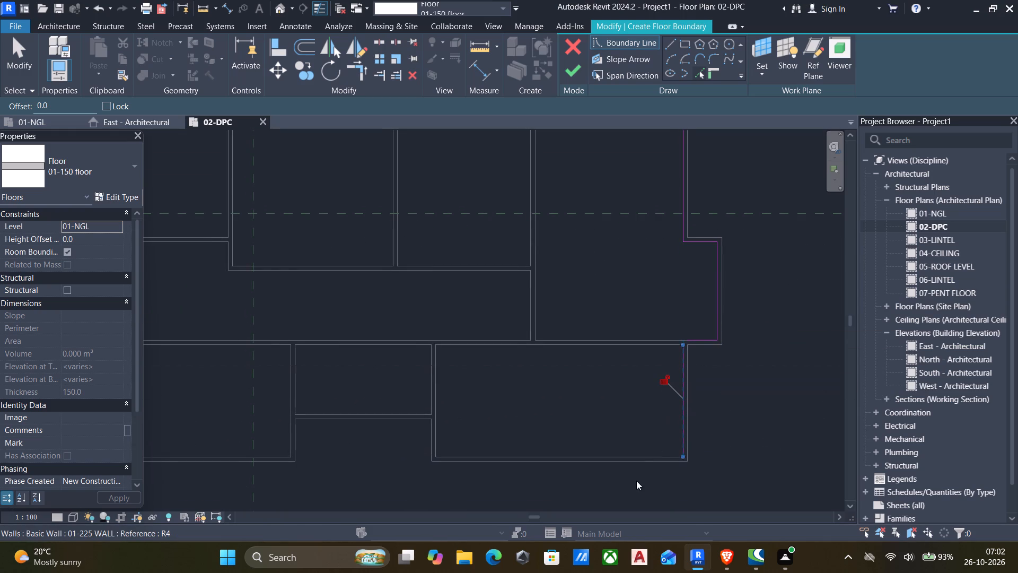
left_click(622, 457)
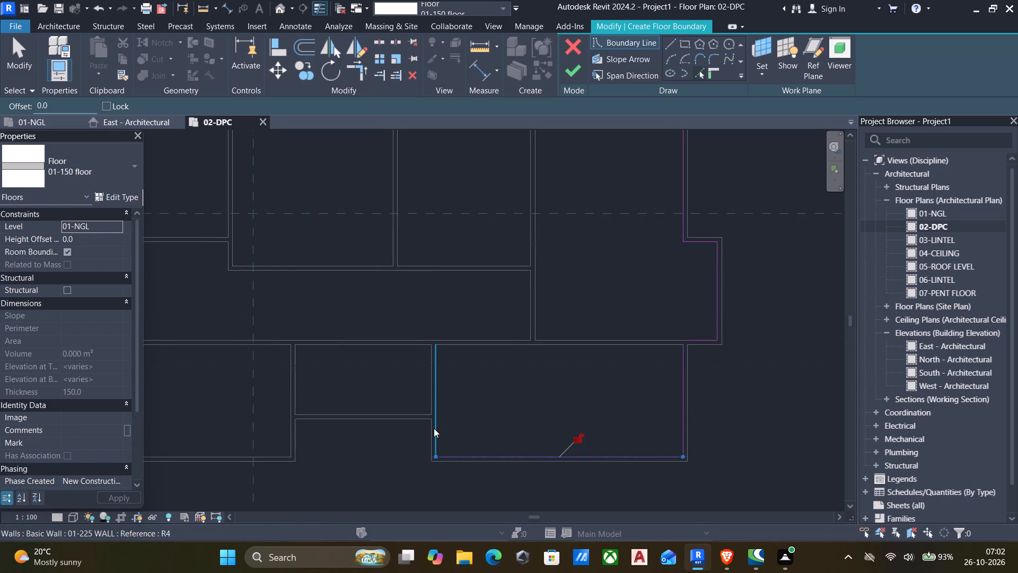
left_click(434, 428)
scroll(440, 429, "up", 5)
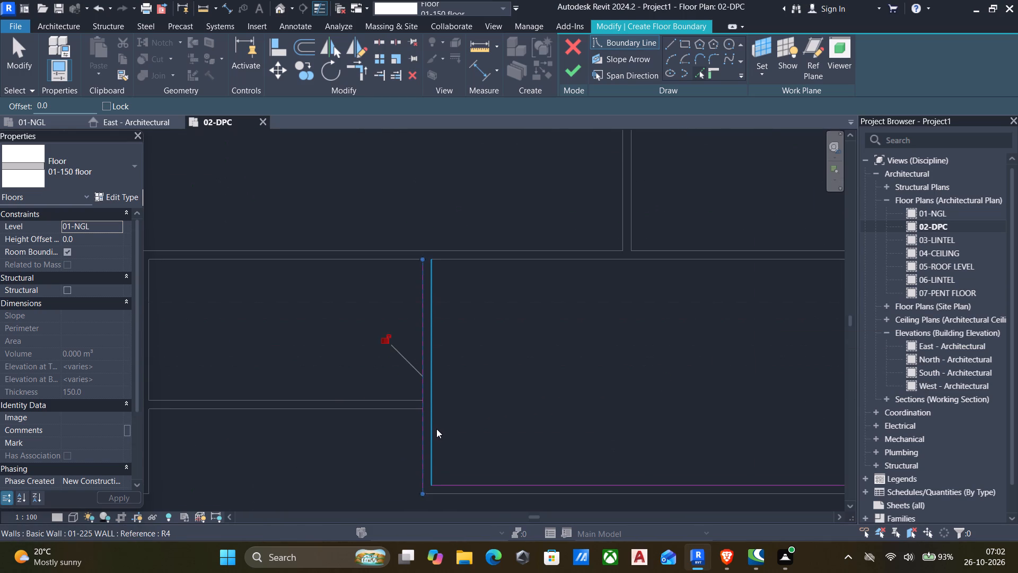
key("ctrl+z")
left_click(435, 423)
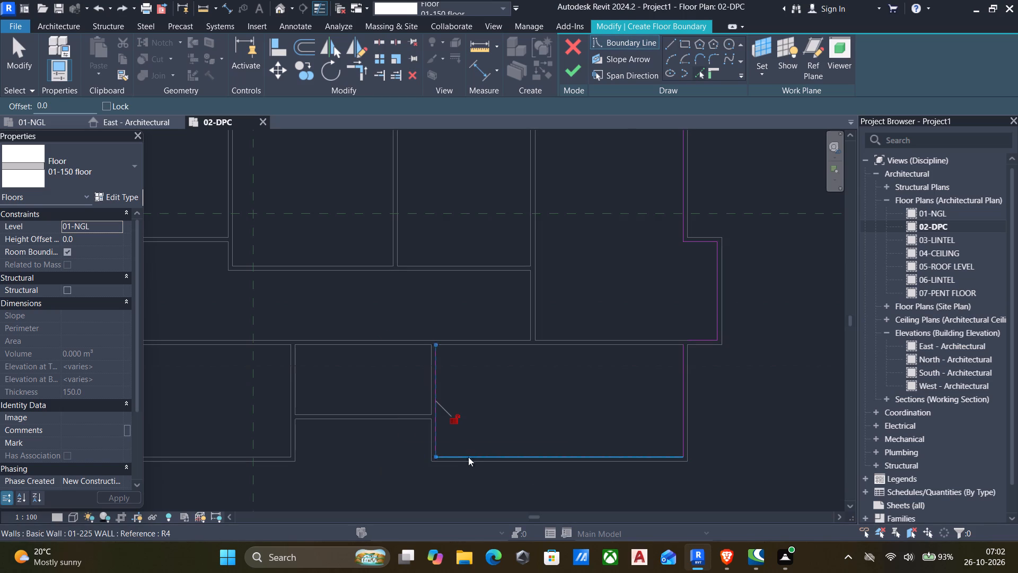
left_click(255, 456)
Pick the inner faces of the southwest room's west wall and the three walls of the west projection as boundary lines.
scroll(309, 458, "down", 3)
middle_click_drag(312, 459, 449, 409)
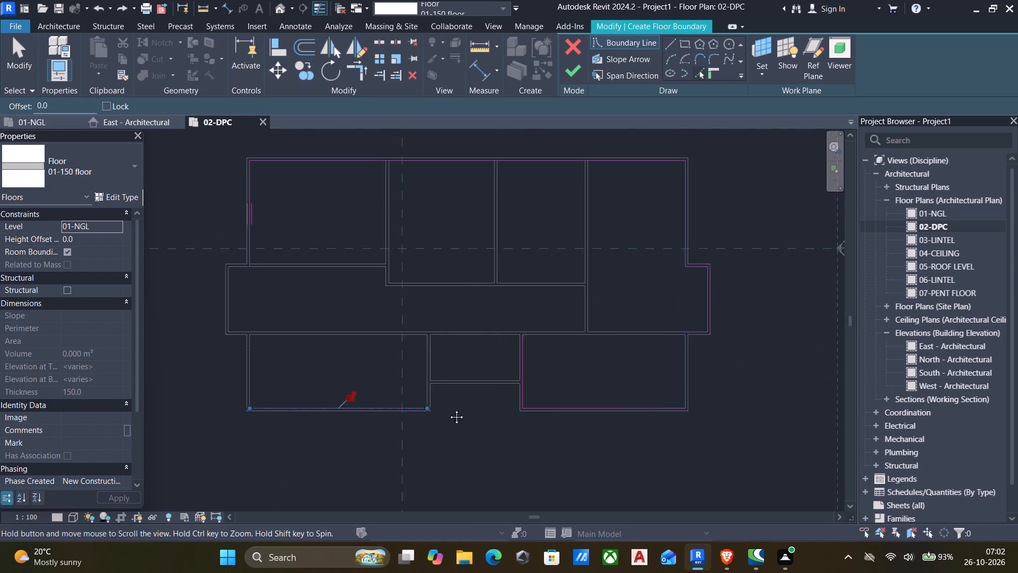
middle_click_drag(449, 409, 468, 407)
left_click(277, 380)
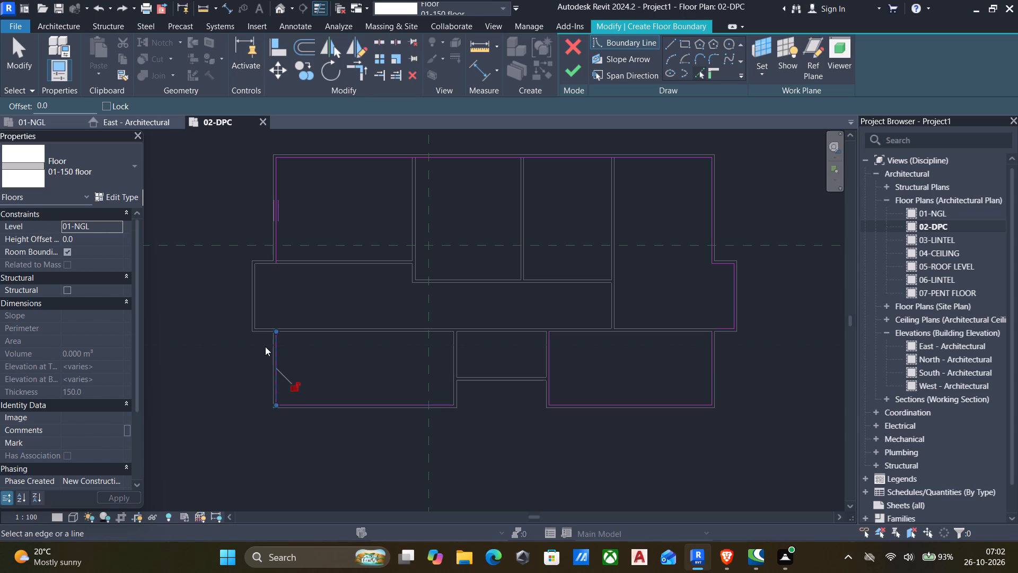
scroll(262, 344, "up", 4)
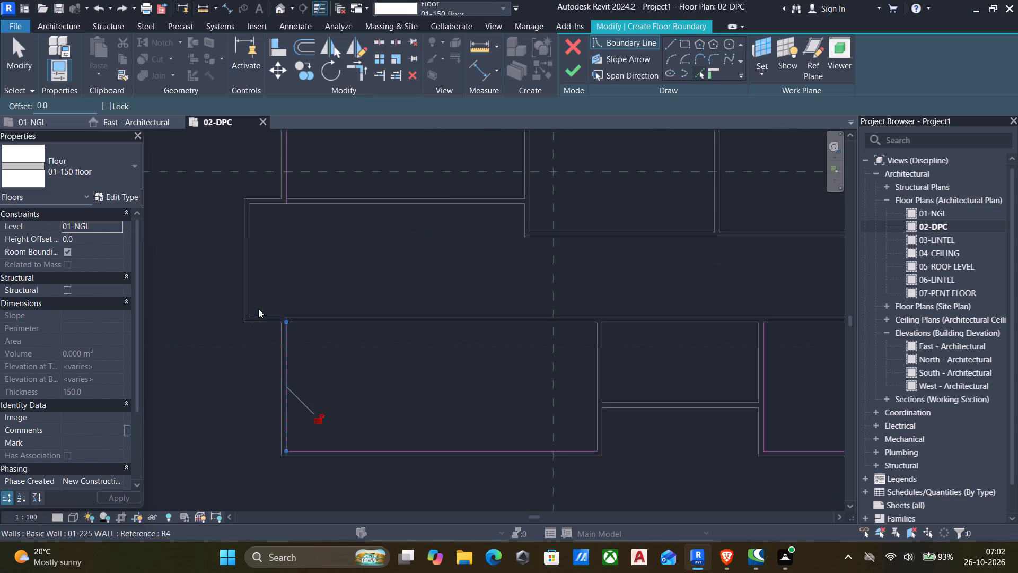
left_click(258, 314)
left_click(250, 303)
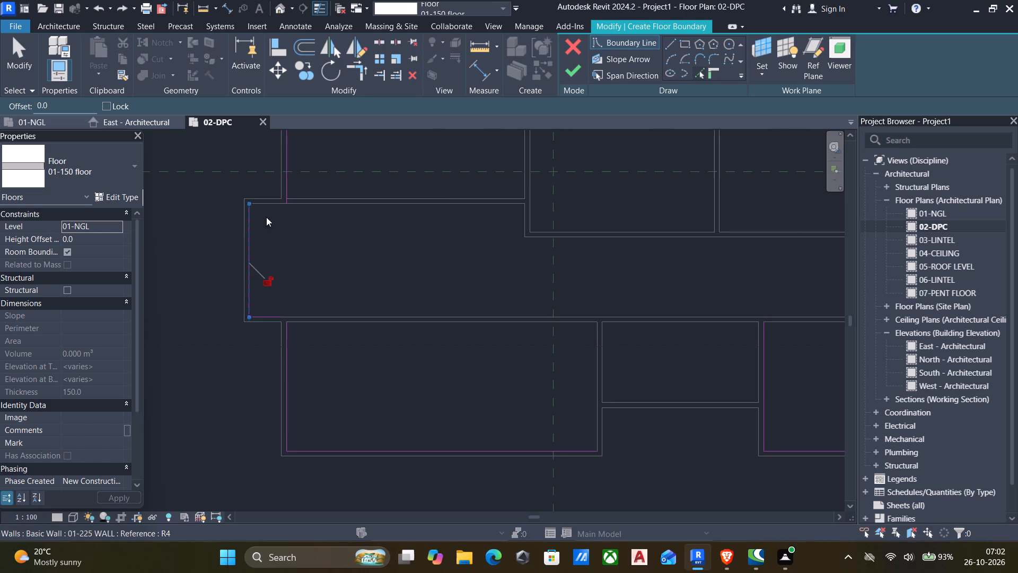
left_click(275, 203)
scroll(295, 256, "down", 5)
middle_click_drag(300, 301, 303, 337)
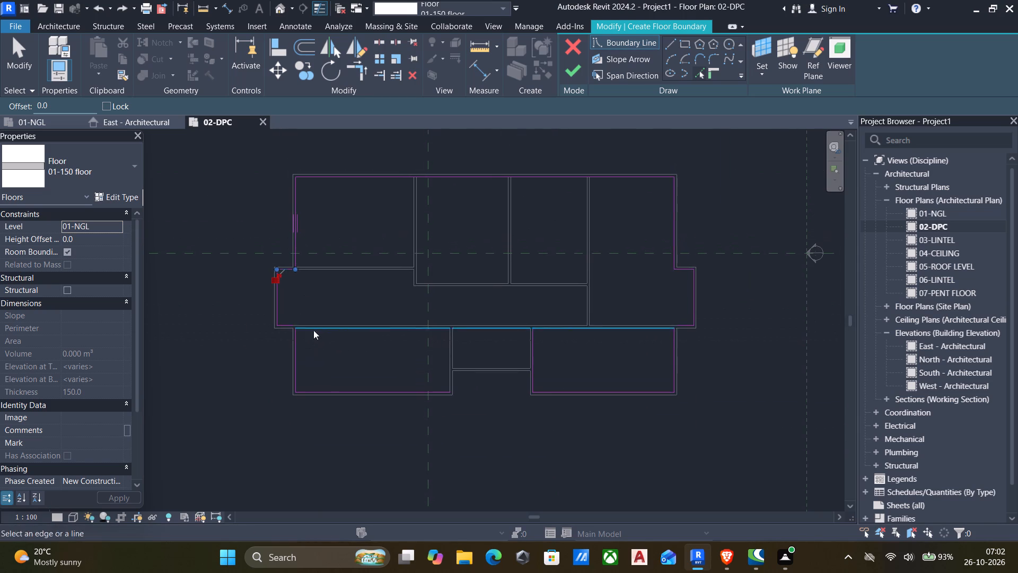
With Trim/Extend to Corner, join the two south boundary lines across the recess and close the east projection's south corner.
key("Escape")
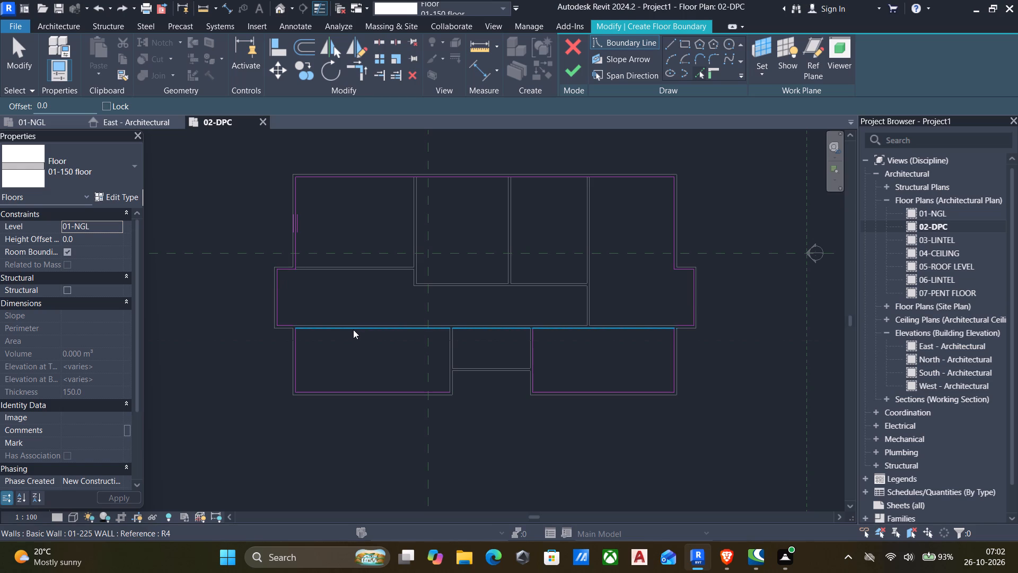
key("Escape")
key("t")
key("r")
scroll(601, 380, "up", 2)
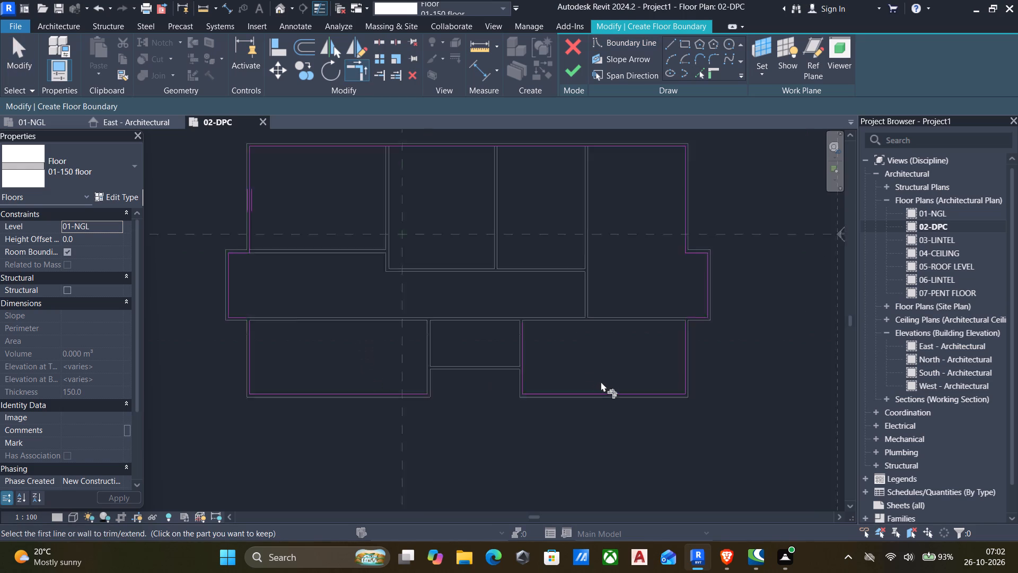
scroll(601, 381, "up", 2)
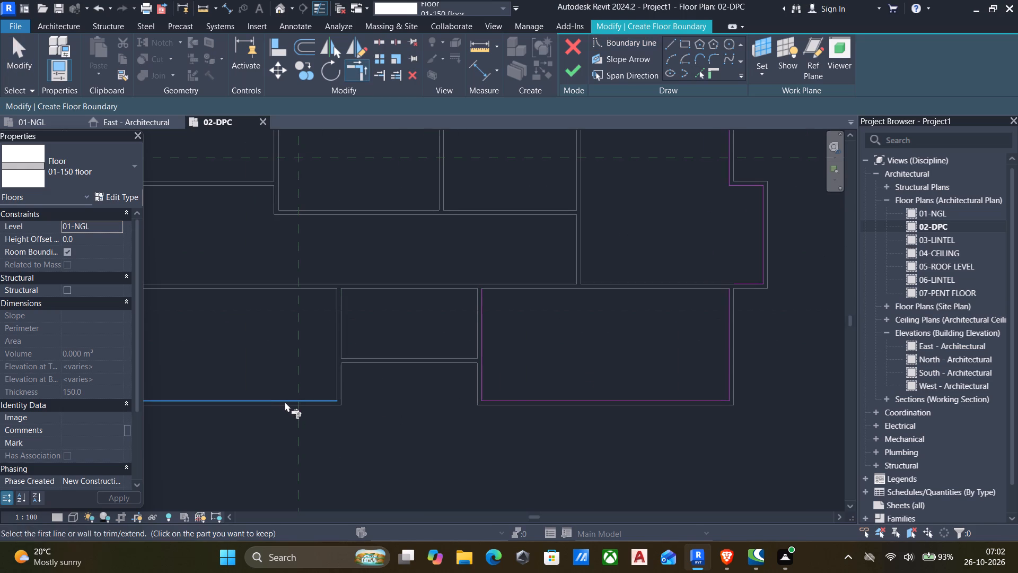
left_click(283, 400)
left_click(506, 398)
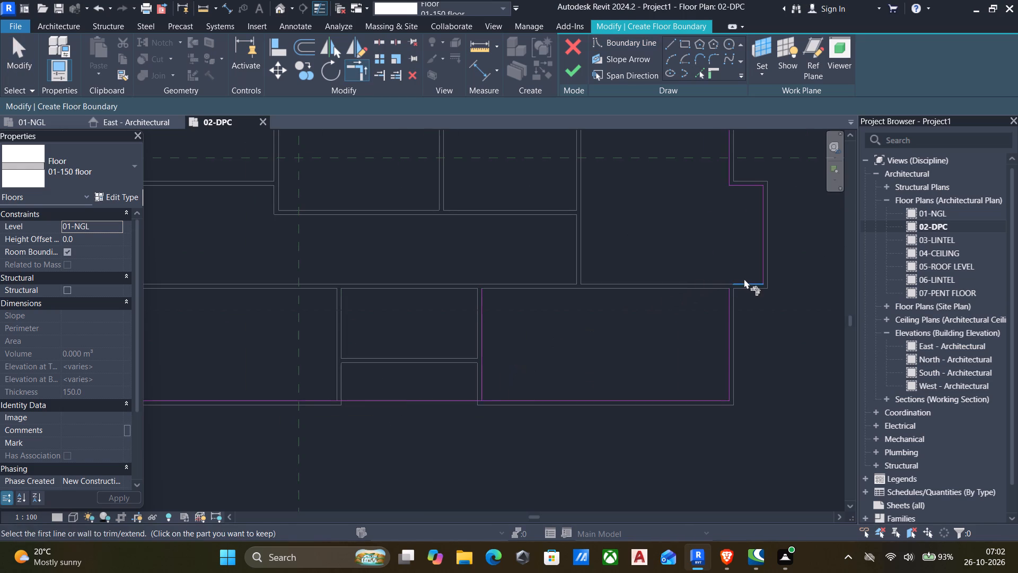
left_click(746, 280)
left_click(731, 317)
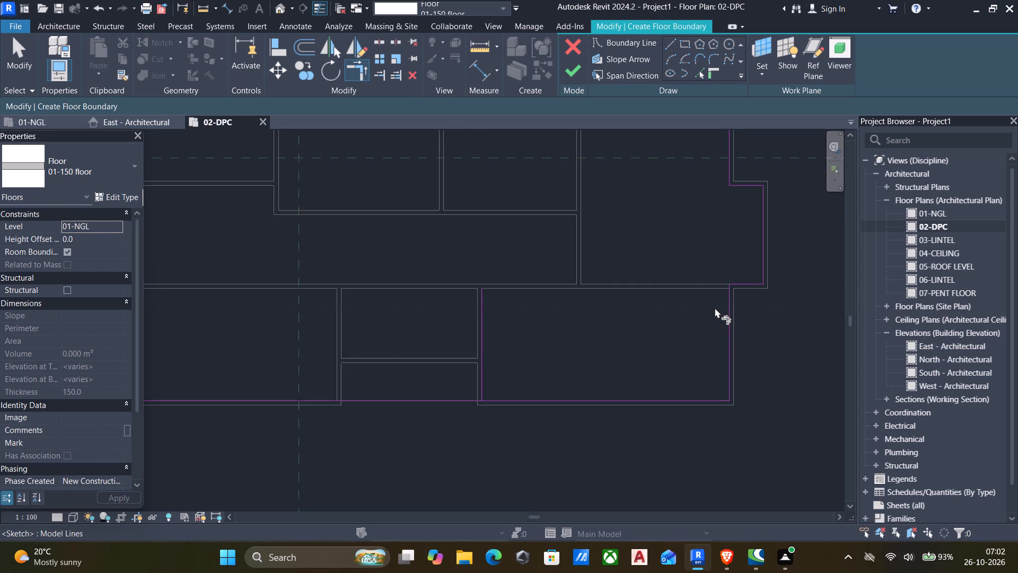
Trim the boundary lines to corners where the west projection meets the southwest and northwest rooms' west walls.
scroll(715, 308, "down", 4)
middle_click_drag(713, 311, 706, 336)
scroll(346, 345, "up", 4)
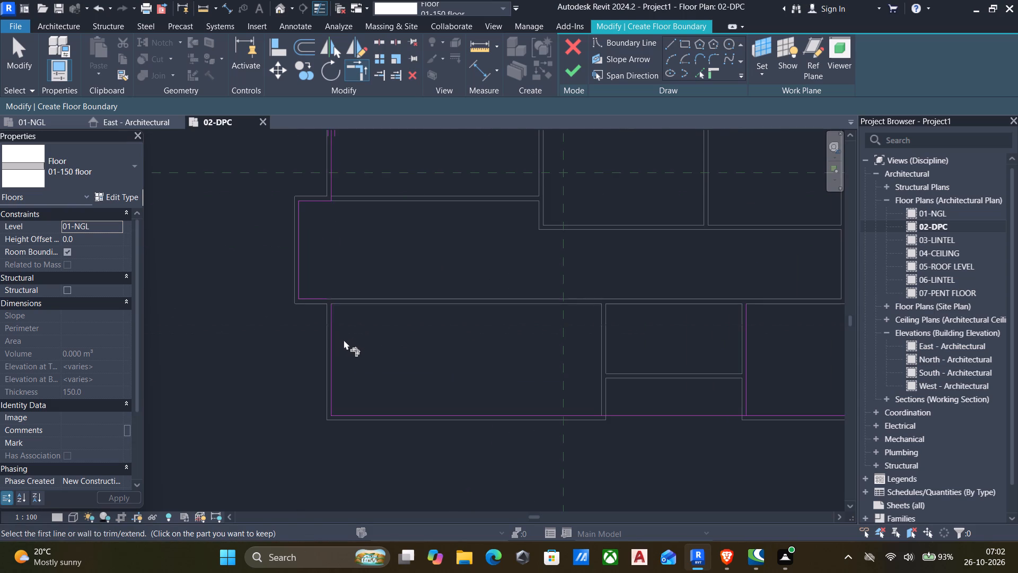
left_click(332, 333)
left_click(317, 298)
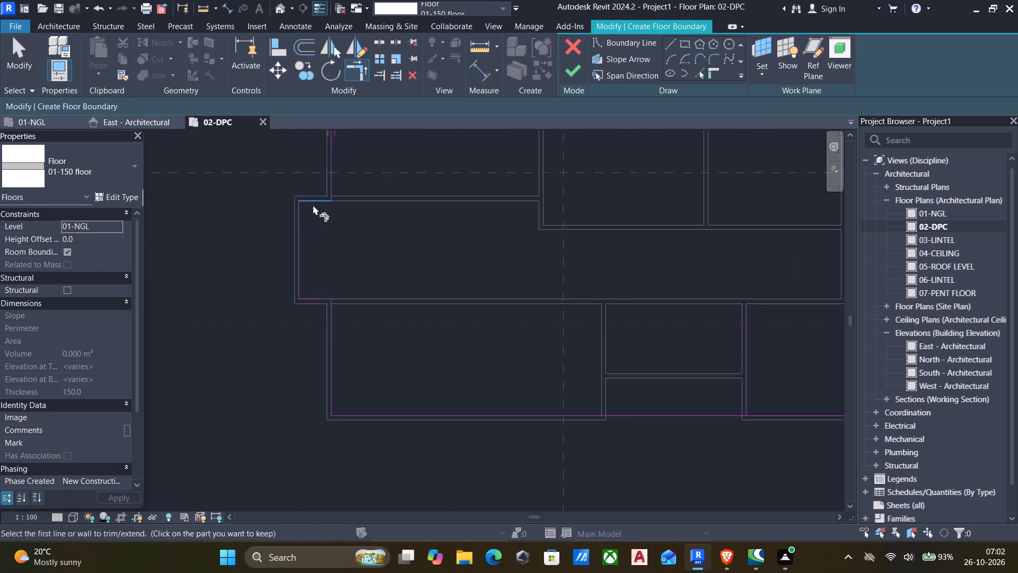
left_click(313, 199)
left_click(330, 180)
Delete the leftover boundary line along the southeast room's west wall.
scroll(336, 186, "down", 2)
middle_click_drag(338, 225, 335, 362)
scroll(346, 354, "down", 2)
middle_click_drag(542, 405, 537, 334)
scroll(577, 366, "up", 5)
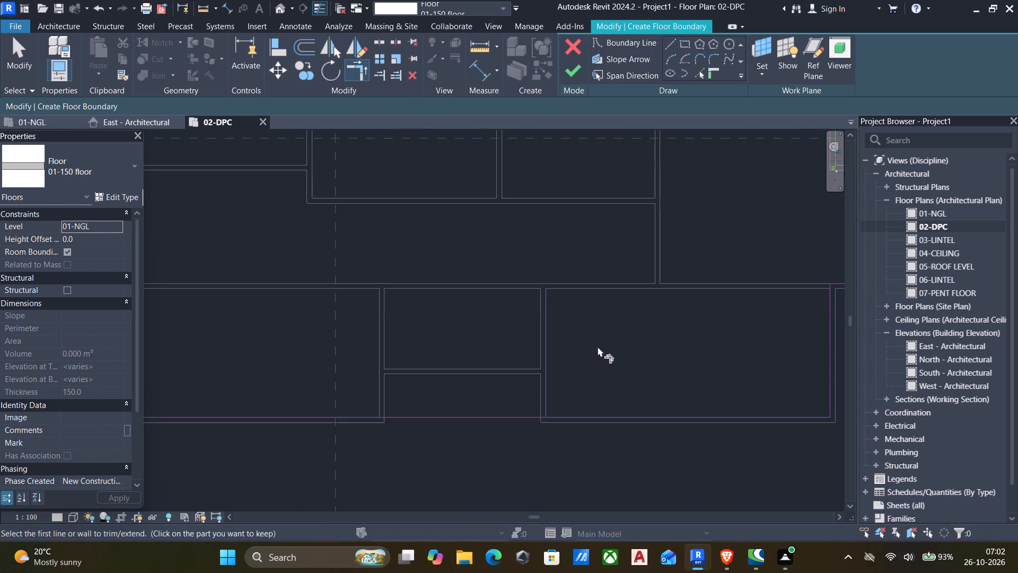
left_click(586, 348)
key("Escape")
left_click_drag(586, 348, 453, 307)
key("Delete")
Finish the floor boundary sketch to create the 01-150 floor.
scroll(572, 407, "down", 4)
middle_click_drag(573, 407, 568, 425)
middle_click_drag(528, 272, 529, 262)
left_click(566, 71)
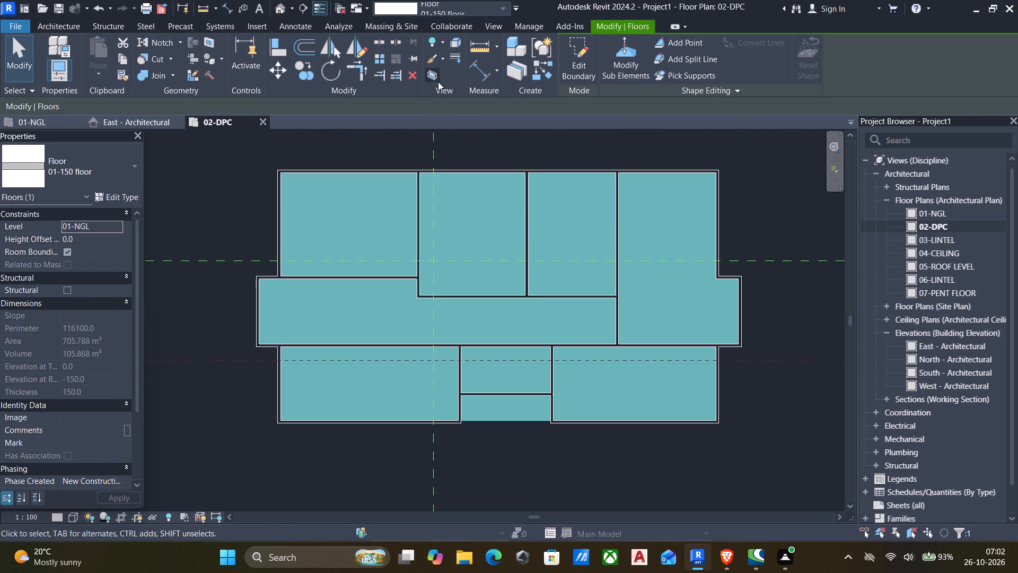
Open the default 3D view to examine the building with its floor.
left_click(277, 6)
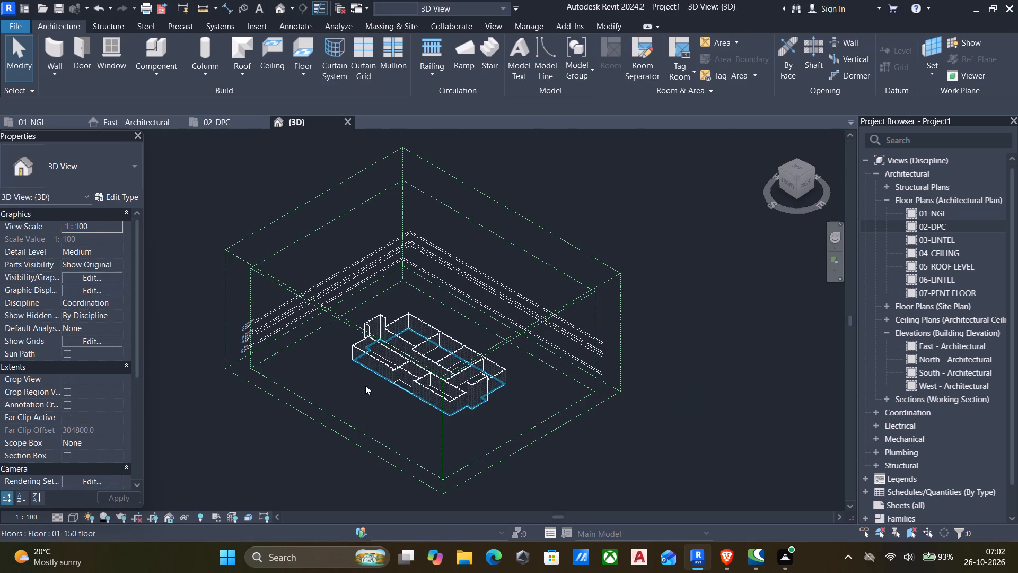
scroll(365, 386, "up", 9)
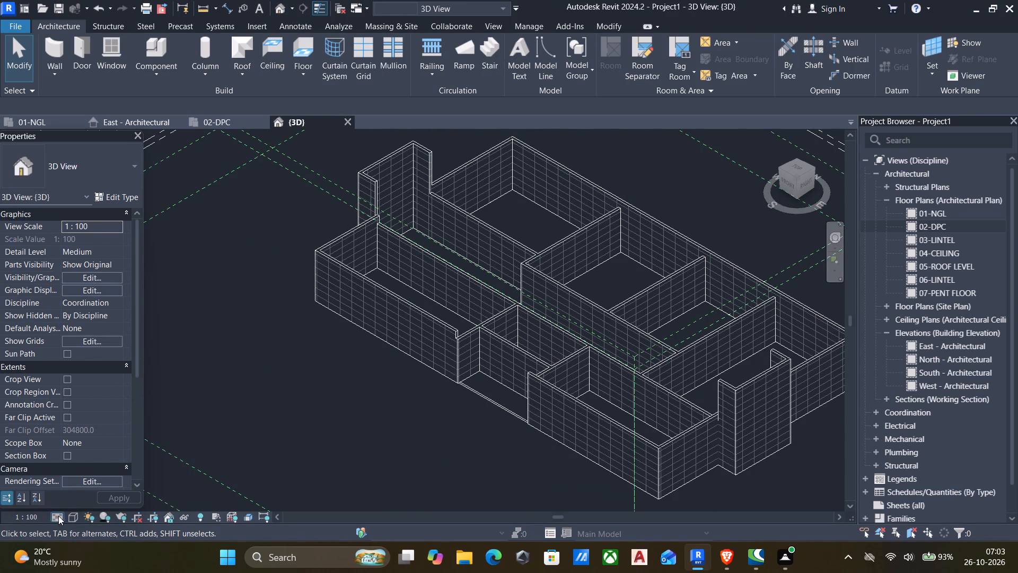
Set the 3D view's detail level to Coarse and its visual style to Shaded.
left_click(58, 516)
left_click(67, 470)
left_click(68, 477)
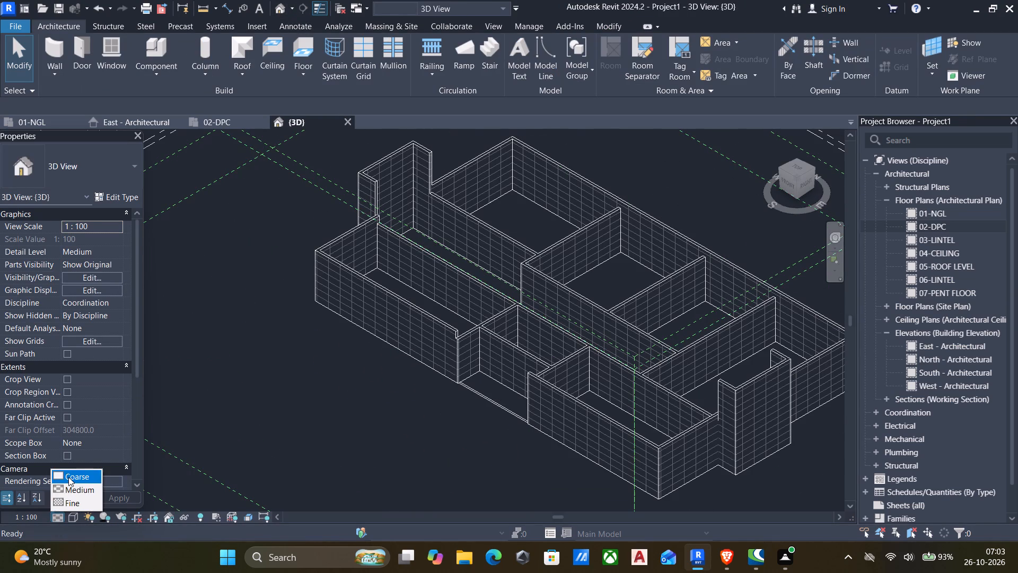
left_click(74, 512)
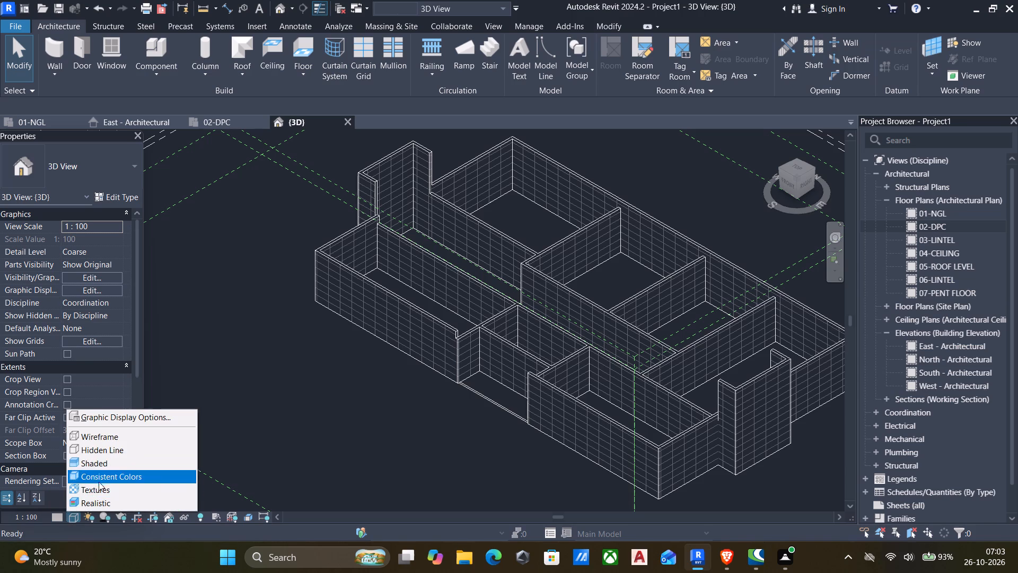
left_click(98, 467)
Examine the shaded wall surfaces and corners around the south recess up close.
scroll(425, 353, "up", 5)
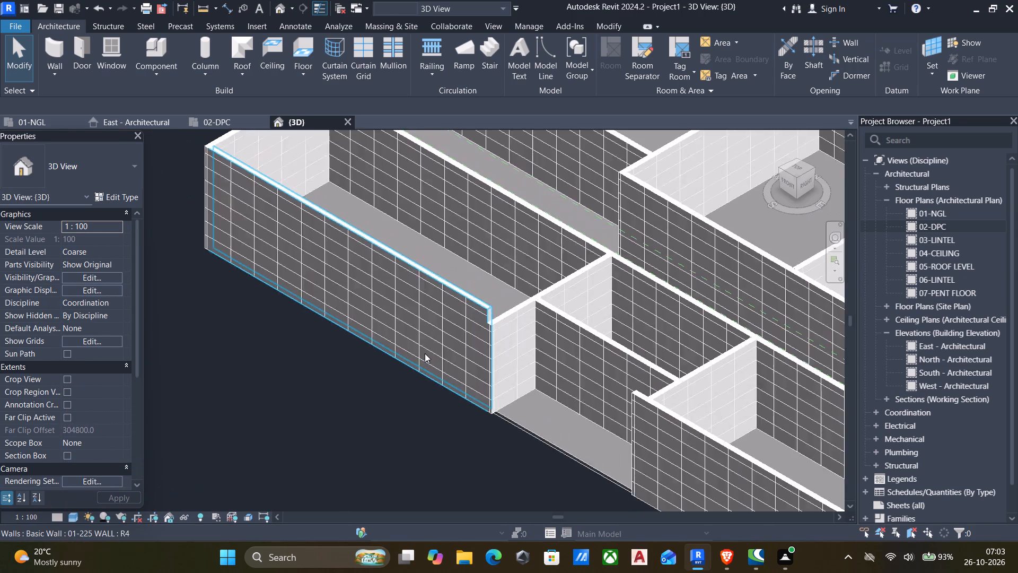
scroll(425, 353, "up", 5)
scroll(542, 289, "up", 4)
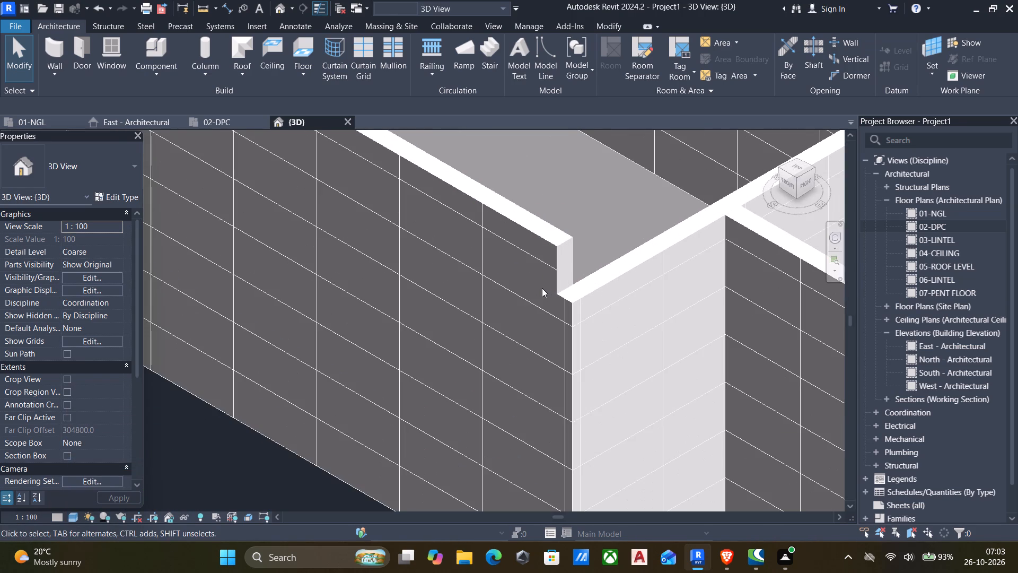
scroll(542, 288, "up", 6)
scroll(541, 291, "down", 13)
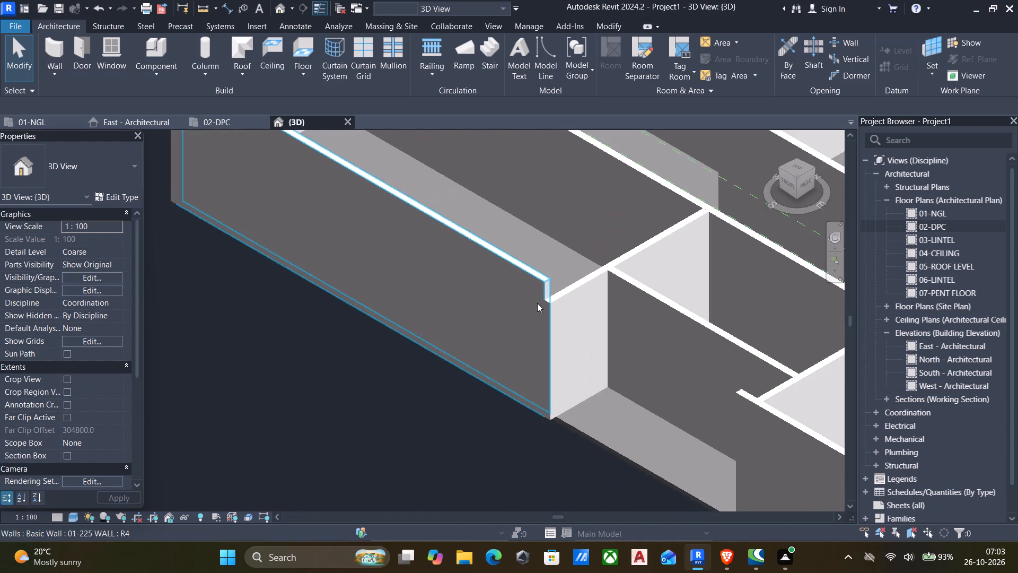
scroll(537, 300, "down", 5)
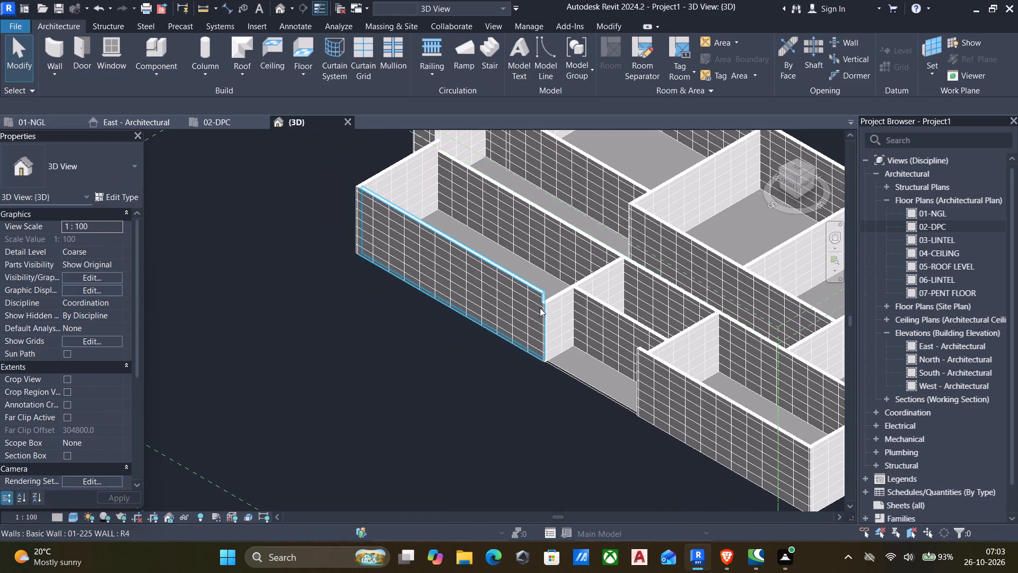
In the 01-225 WALL type's structure, set the 01-WHITE WALL material's foreground surface pattern to none.
type("wa")
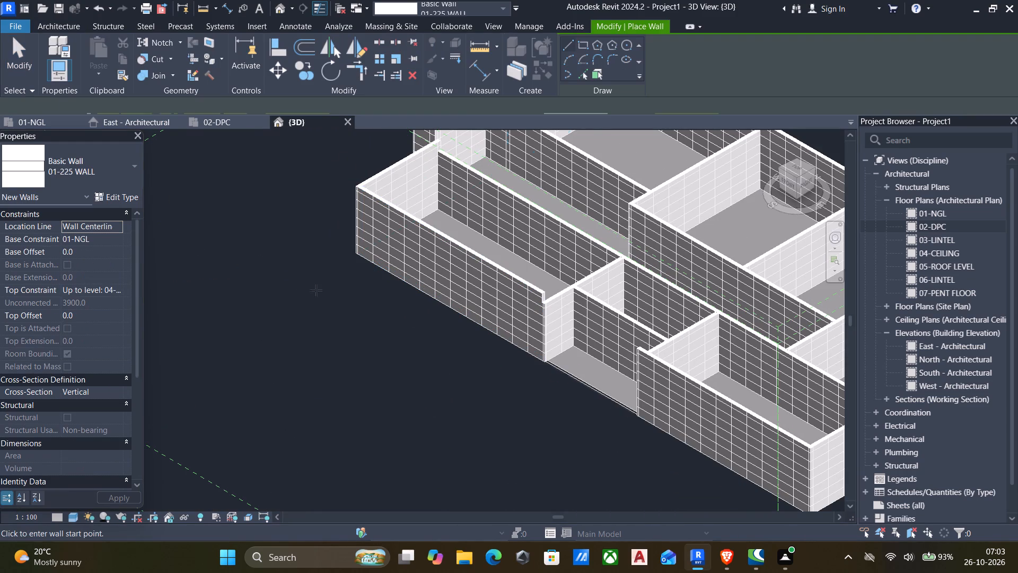
left_click(112, 193)
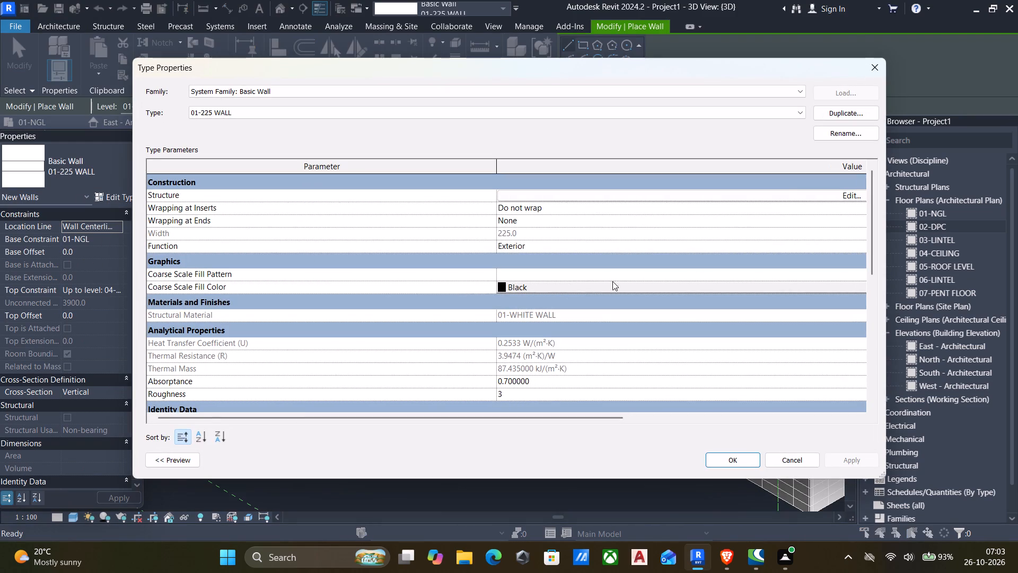
left_click(844, 193)
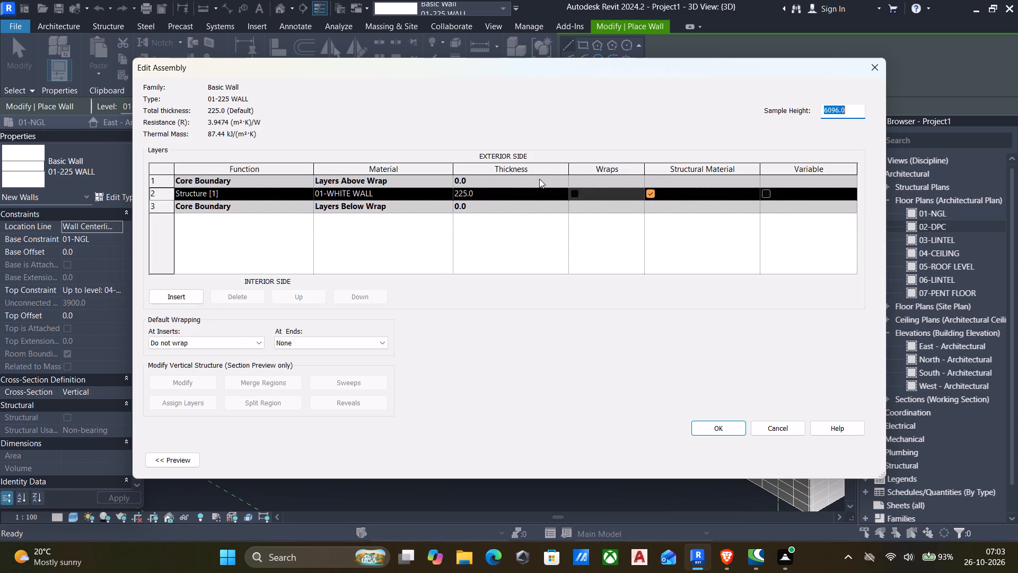
left_click(448, 190)
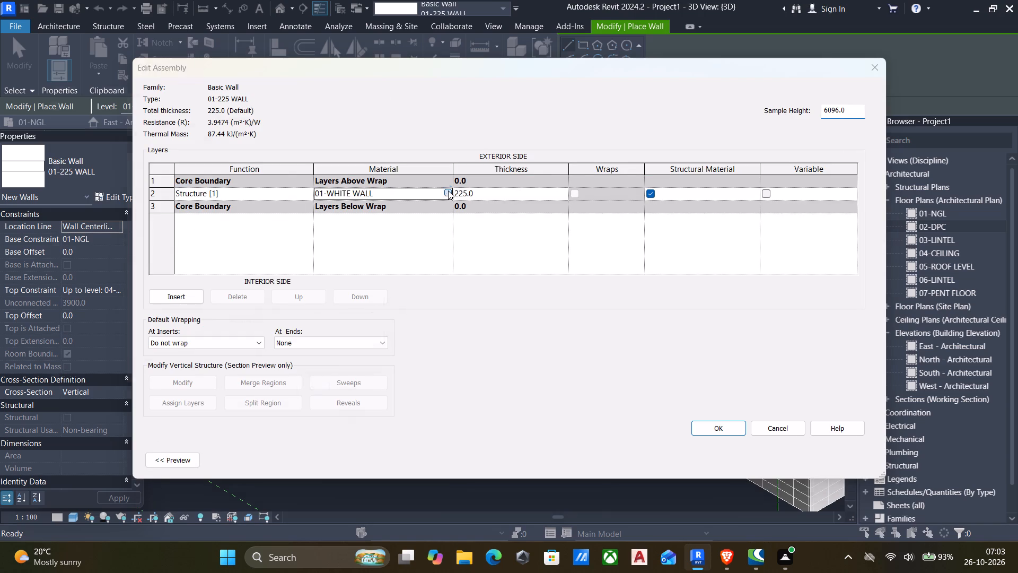
left_click(326, 98)
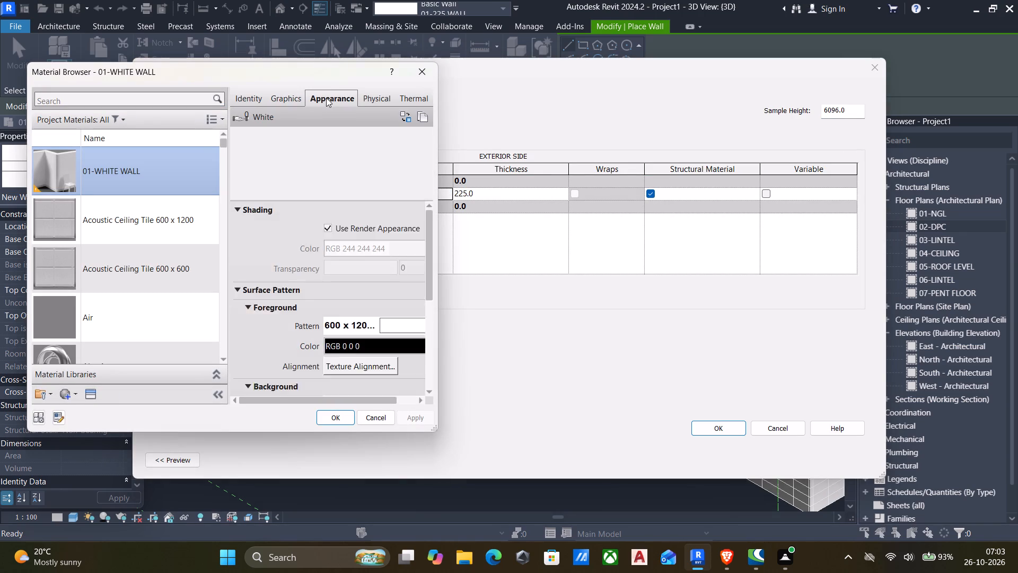
left_click(276, 98)
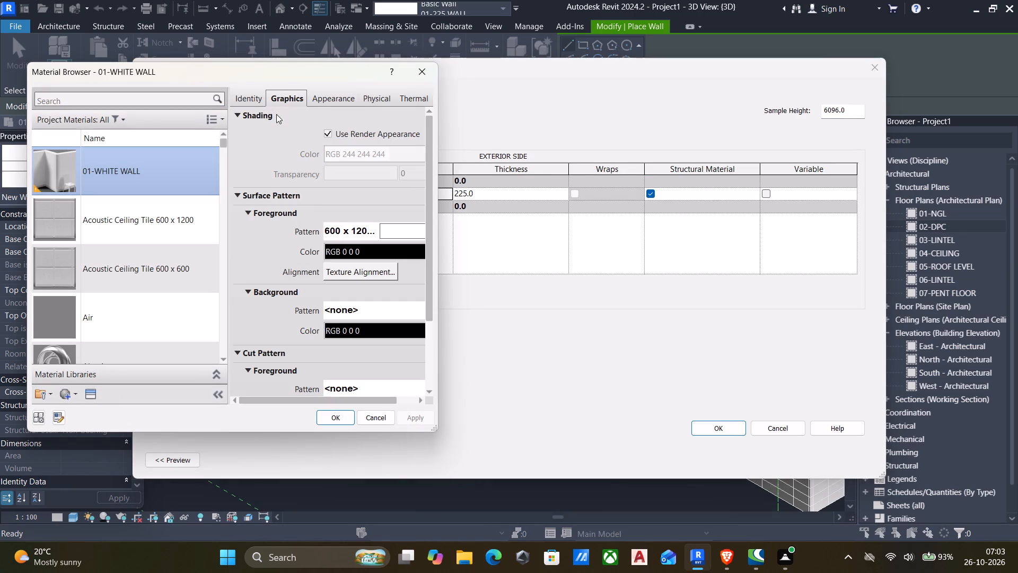
left_click(399, 232)
scroll(288, 244, "up", 4)
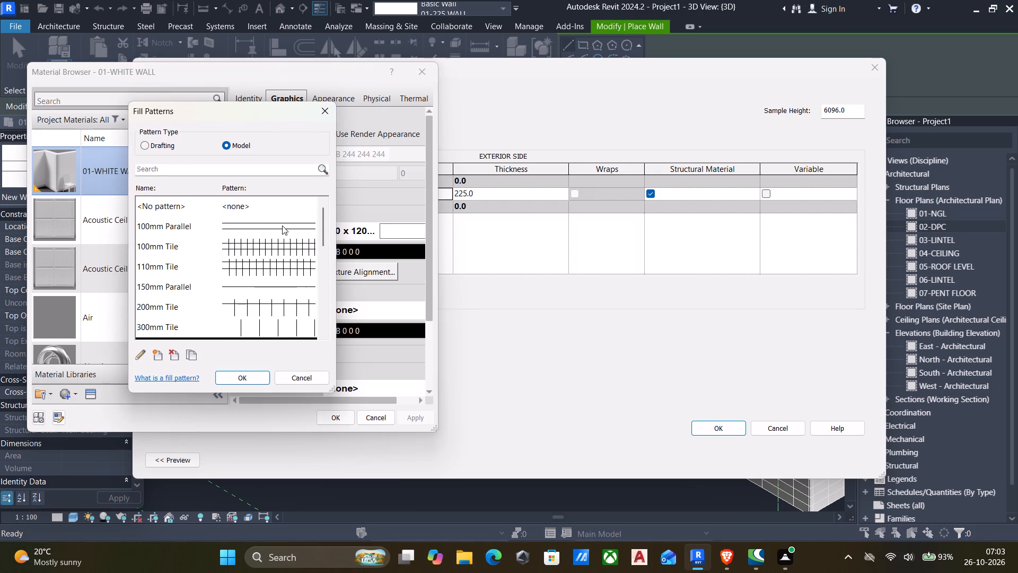
left_click(274, 209)
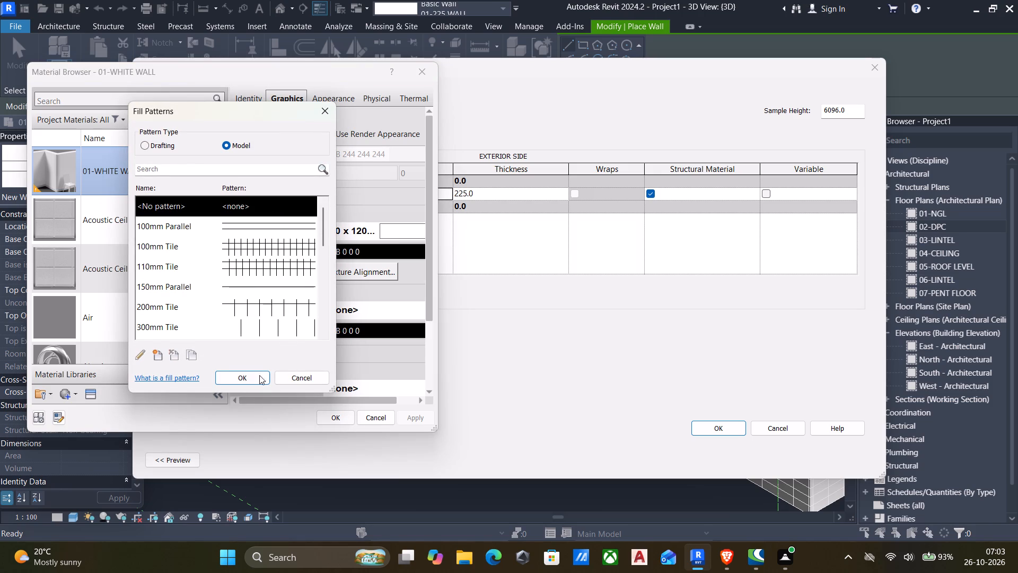
left_click(243, 380)
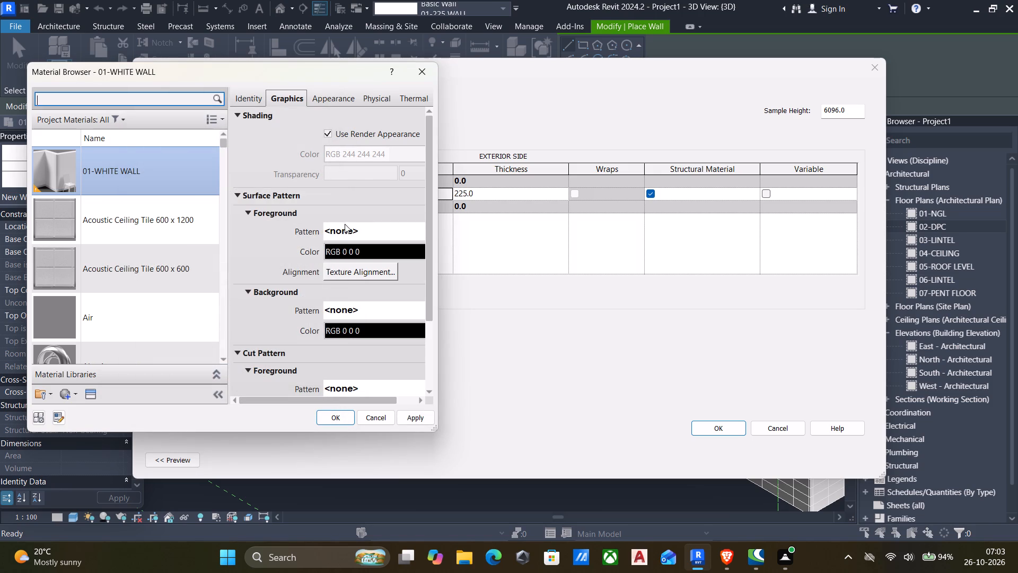
left_click(408, 420)
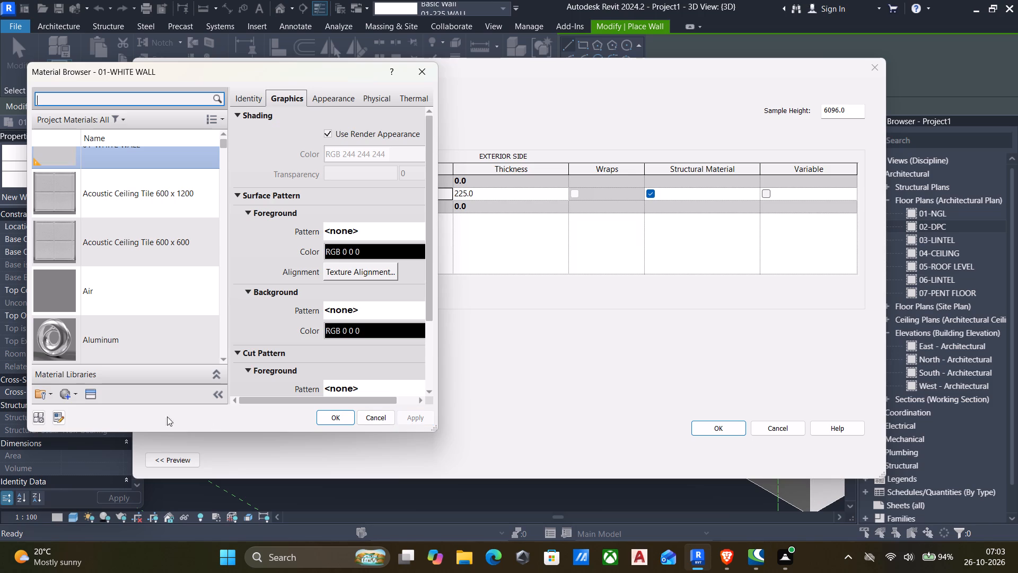
Give the 01-WHITE WALL material the matte White wall paint appearance from the Appearance Library and apply it to the wall type.
left_click(96, 392)
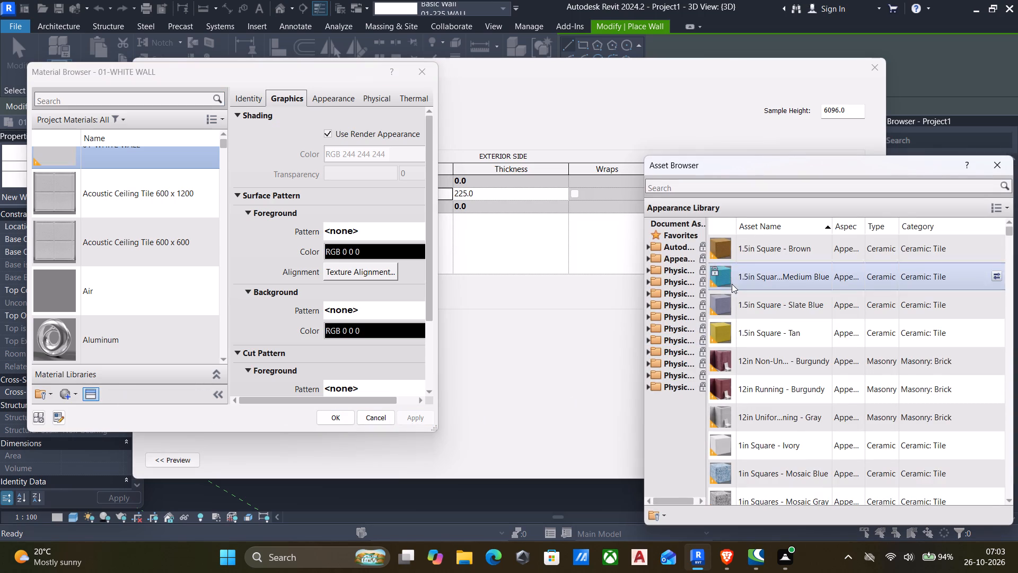
left_click(646, 254)
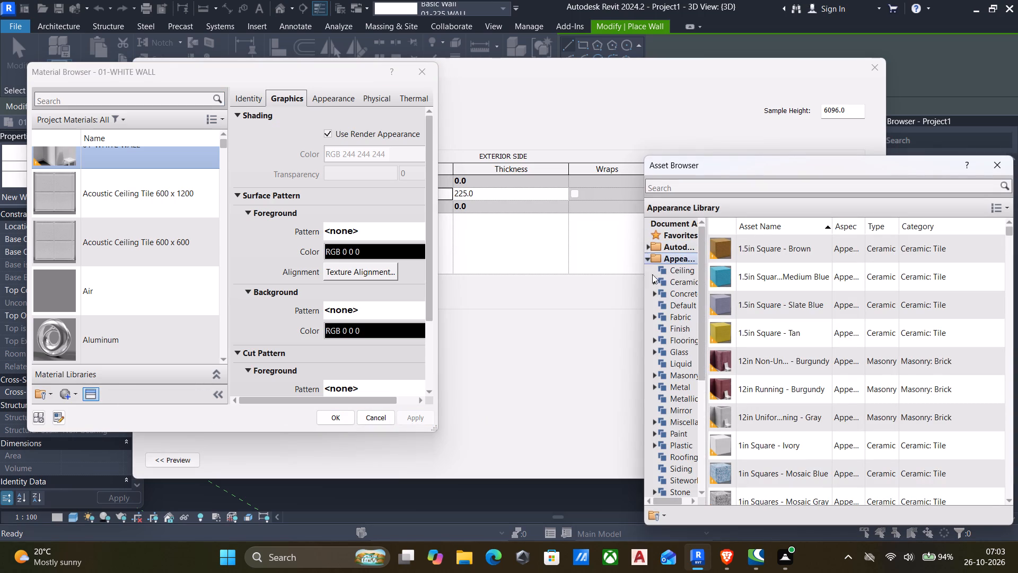
scroll(675, 409, "down", 3)
double_click(675, 418)
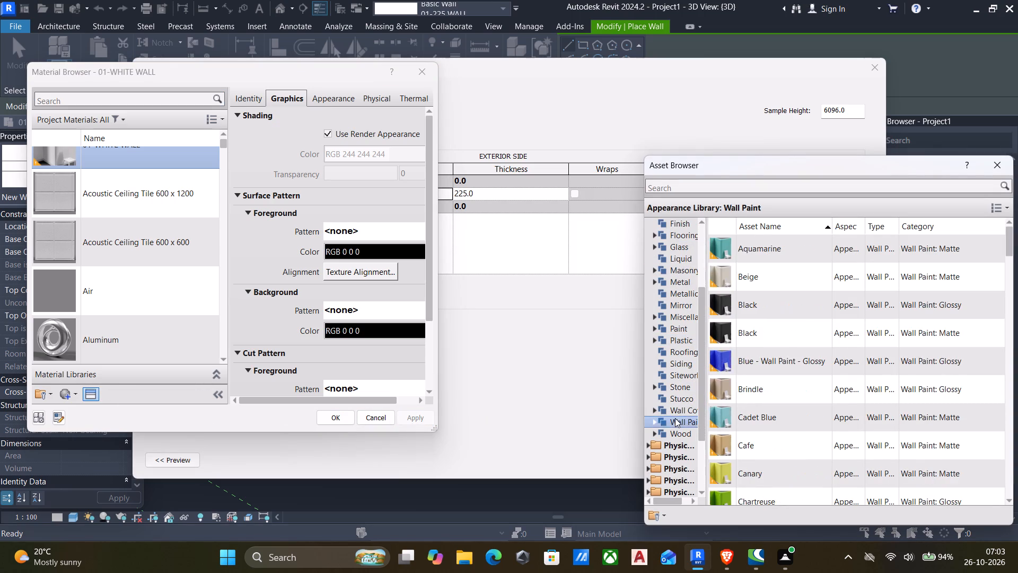
scroll(773, 383, "down", 7)
scroll(781, 433, "down", 7)
scroll(786, 459, "down", 15)
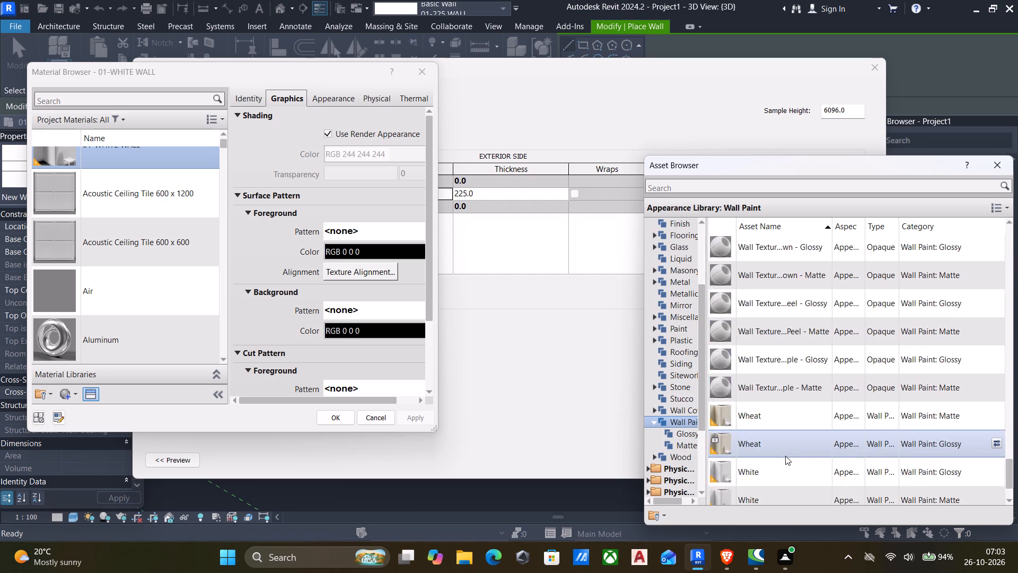
scroll(785, 456, "down", 8)
left_click(777, 429)
double_click(777, 429)
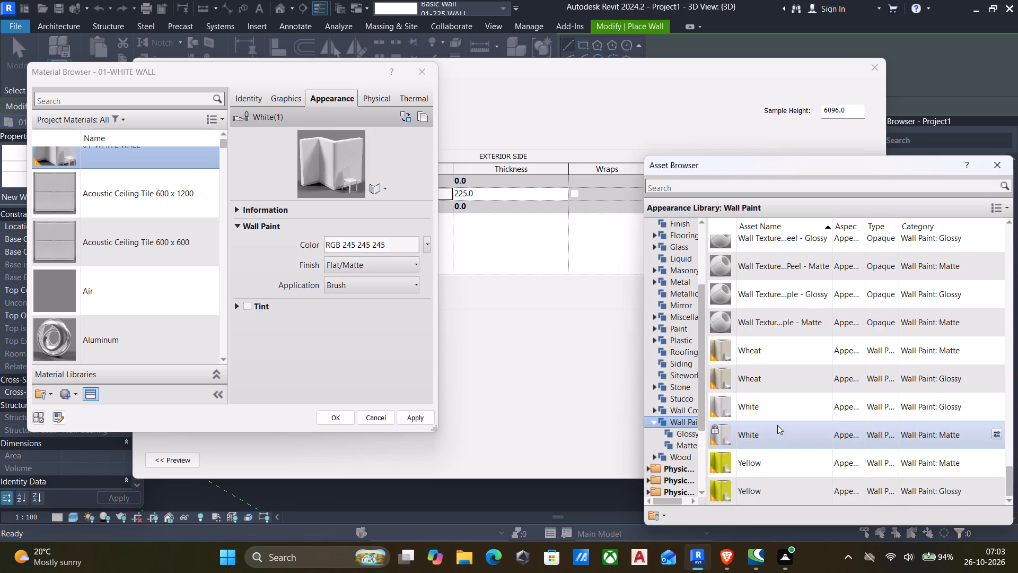
double_click(776, 409)
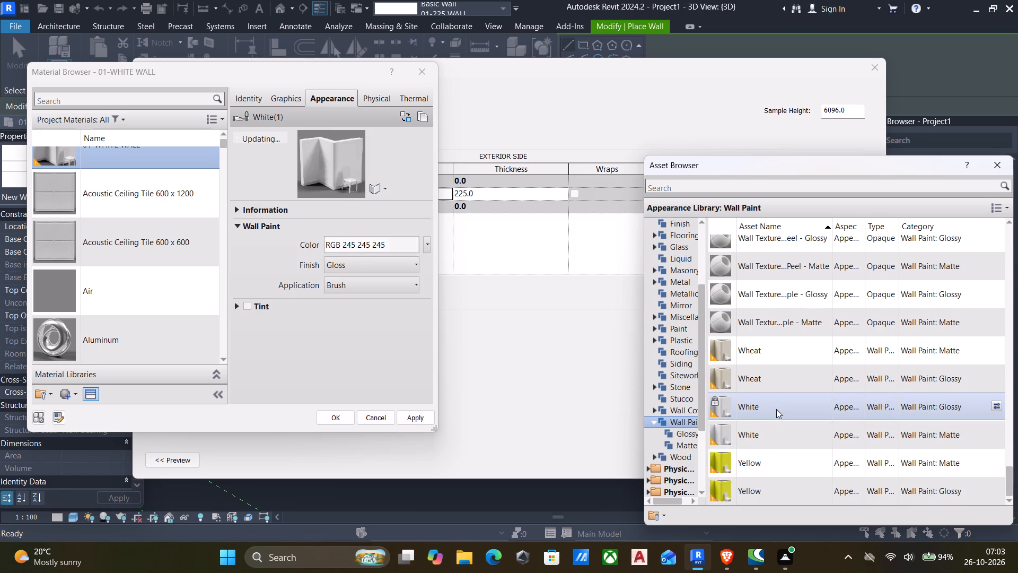
double_click(776, 440)
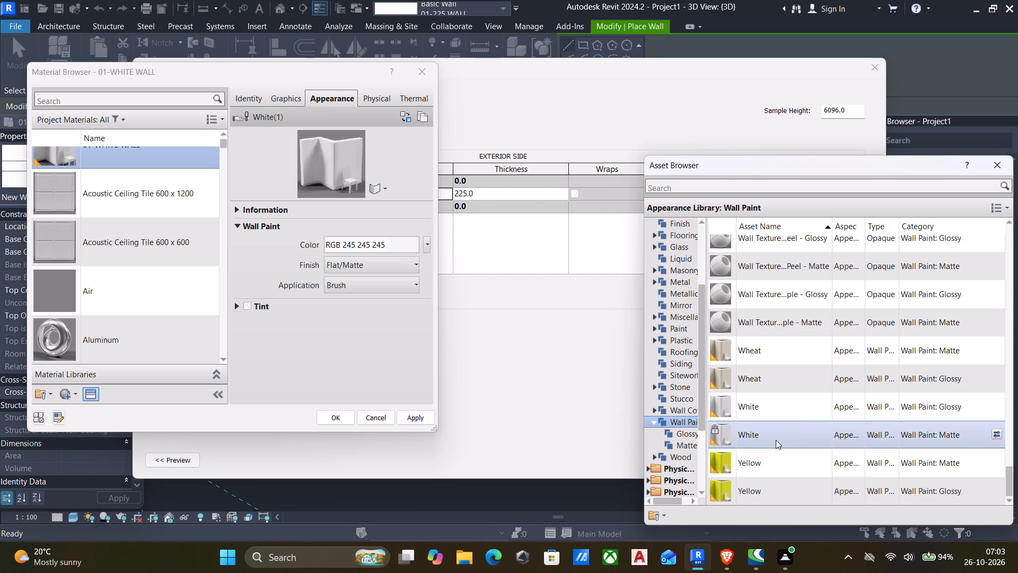
left_click(425, 420)
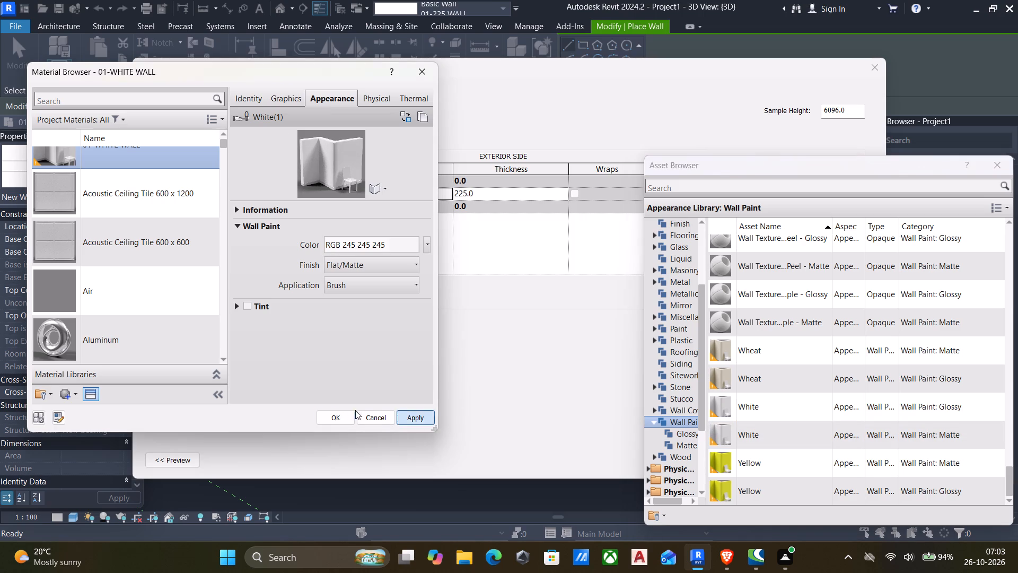
left_click(328, 422)
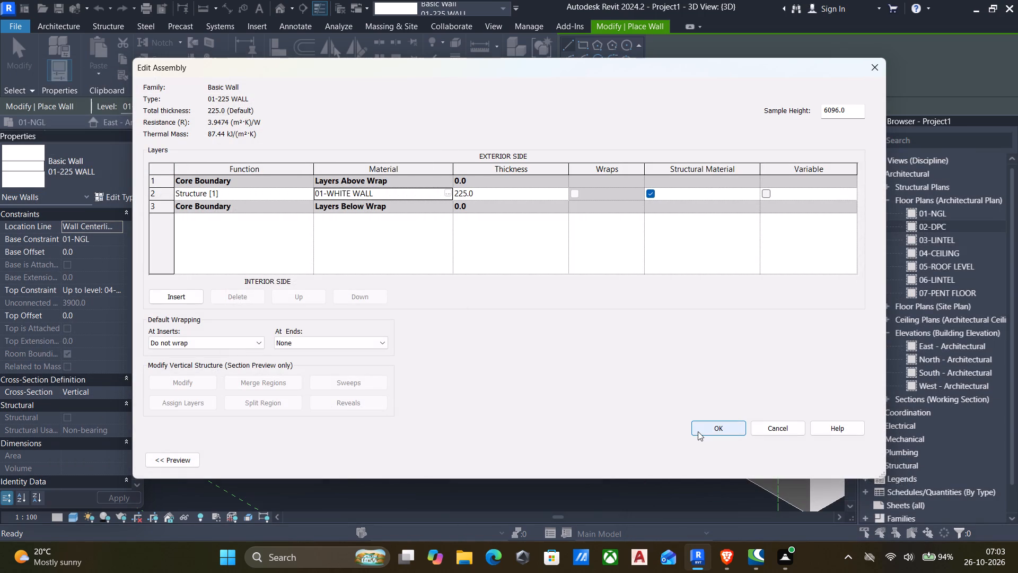
left_click(698, 431)
left_click(849, 455)
left_click(733, 461)
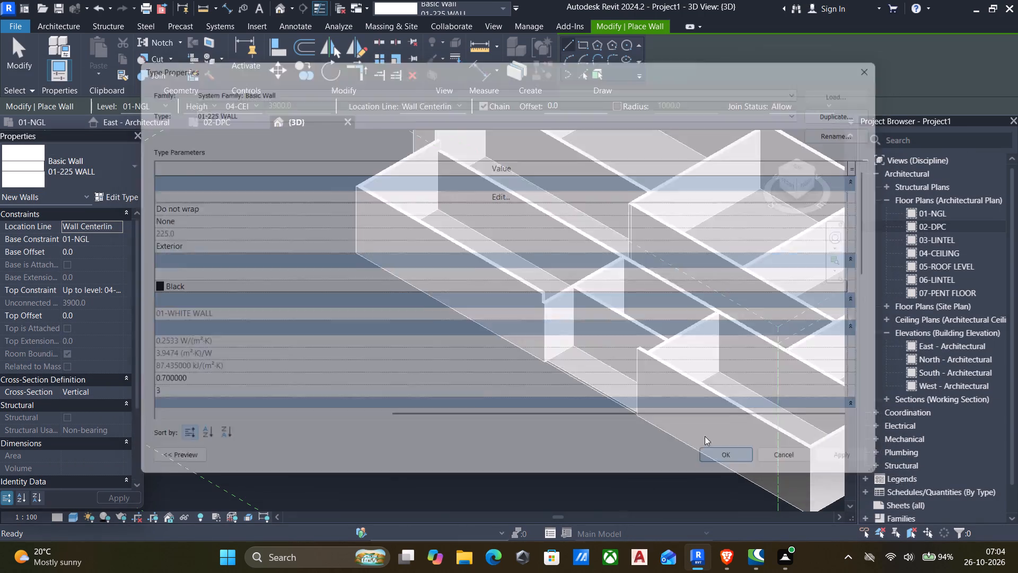
Leave wall placement and examine the building and its south recess from several angles in 3D.
scroll(661, 415, "down", 4)
middle_click_drag(657, 417, 605, 396)
scroll(621, 403, "up", 10)
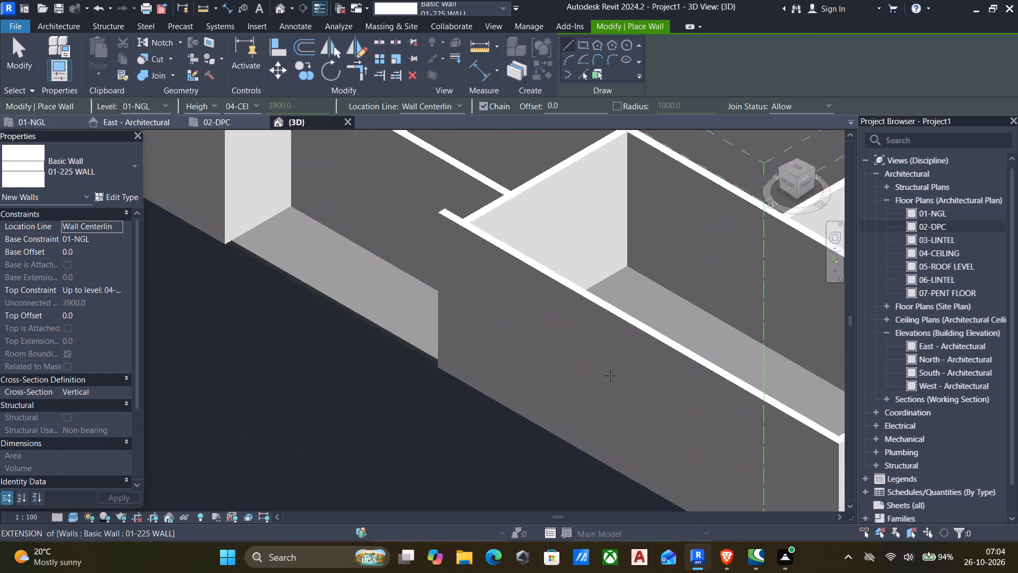
scroll(617, 360, "up", 5)
scroll(625, 339, "down", 18)
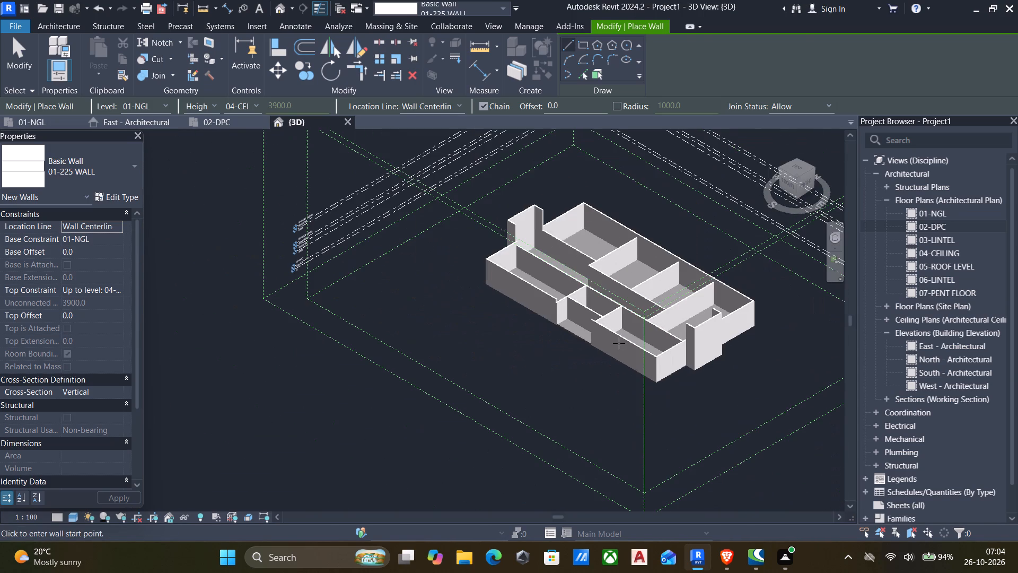
key("Escape")
scroll(543, 301, "up", 11)
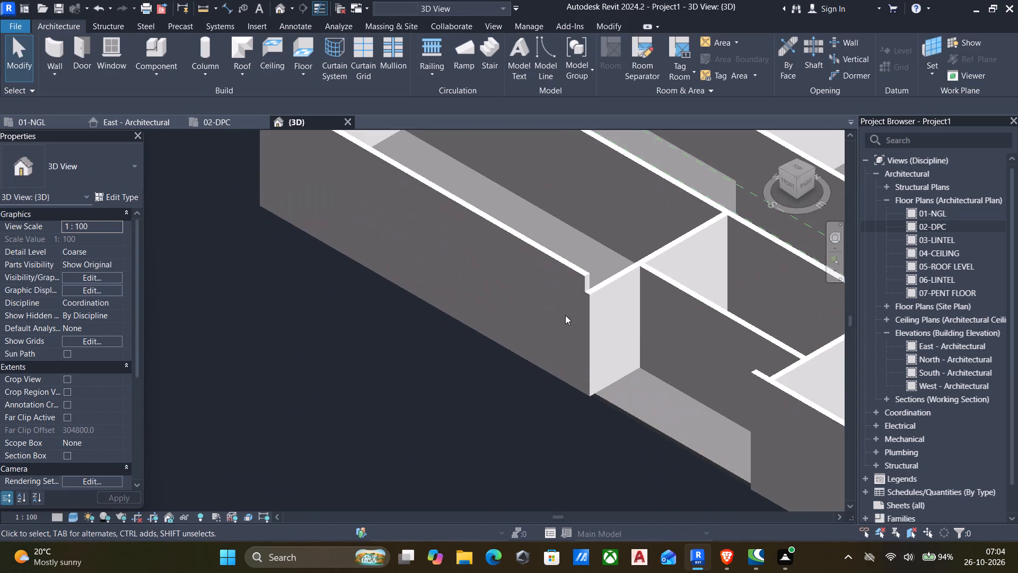
scroll(577, 309, "up", 3)
scroll(578, 309, "down", 5)
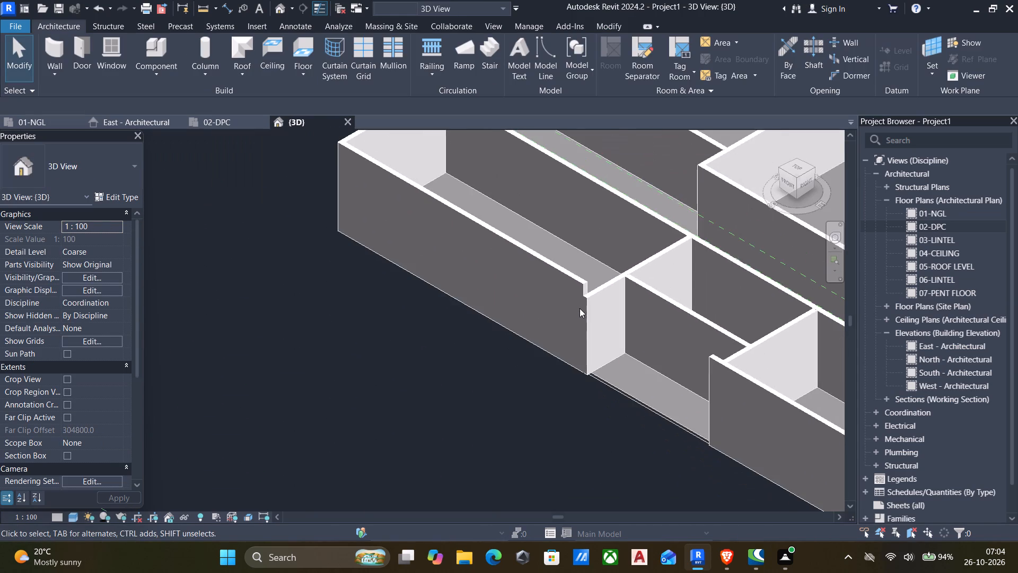
middle_click_drag(580, 308, 612, 275, "shift")
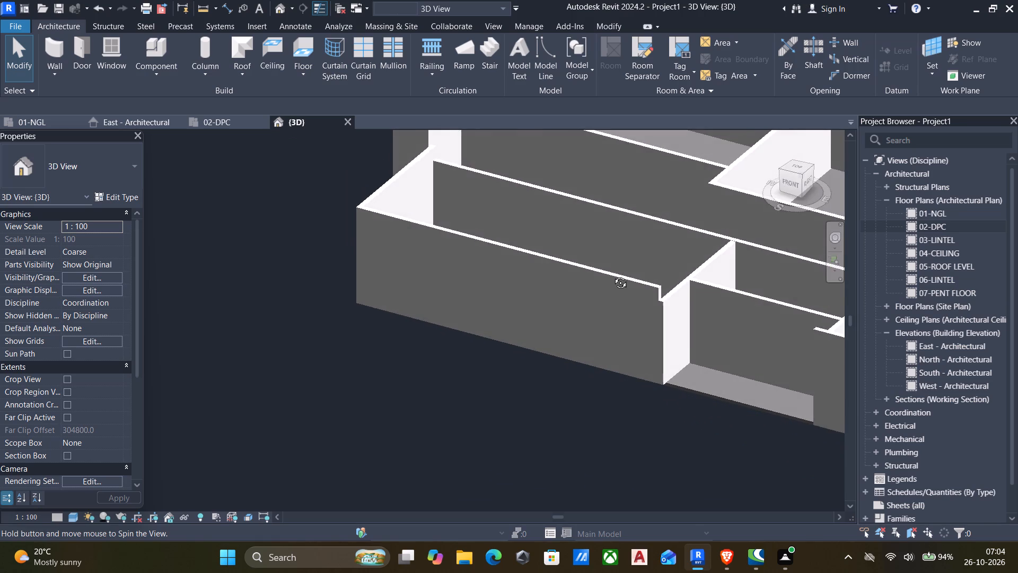
middle_click_drag(612, 275, 546, 286, "shift")
scroll(546, 286, "down", 6)
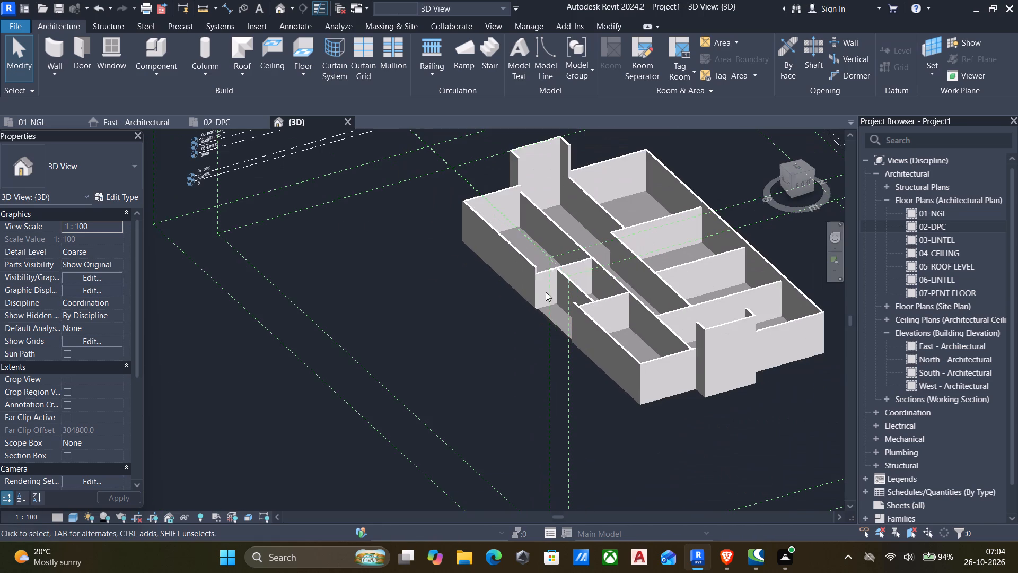
scroll(545, 307, "down", 1, "shift")
middle_click_drag(545, 307, 550, 313, "shift")
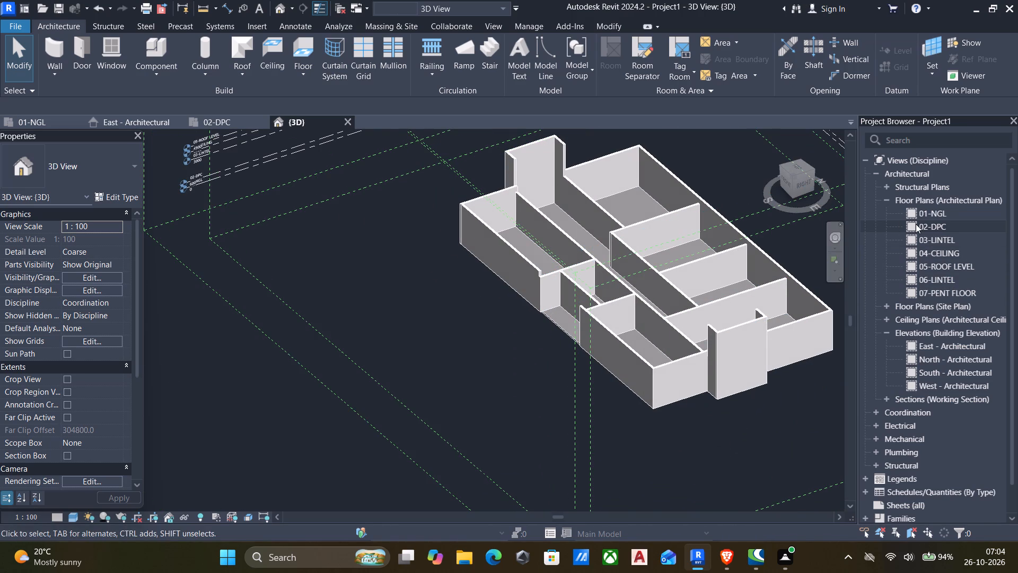
Open the 02-DPC floor plan and hide the Center (East/West) reference plane element in that view.
double_click(916, 224)
scroll(758, 253, "down", 4)
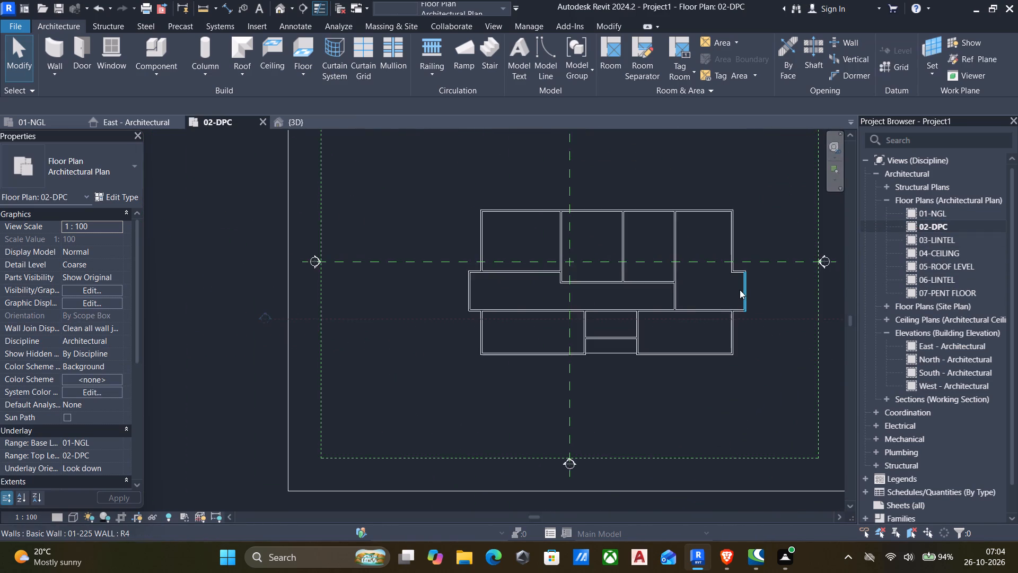
scroll(756, 303, "down", 3)
middle_click_drag(752, 311, 719, 365)
left_click_drag(675, 250, 555, 237)
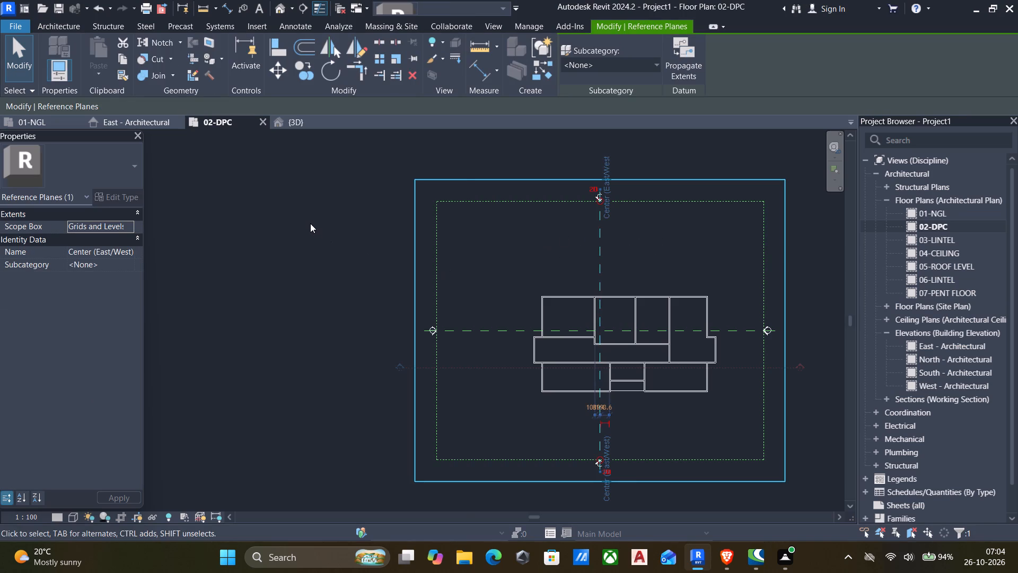
right_click(311, 223)
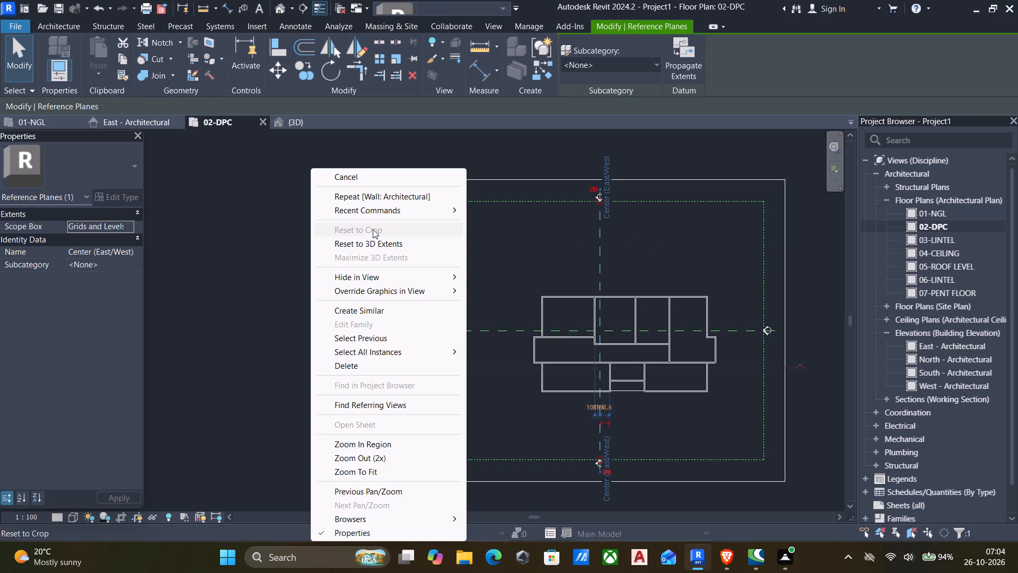
left_click(370, 276)
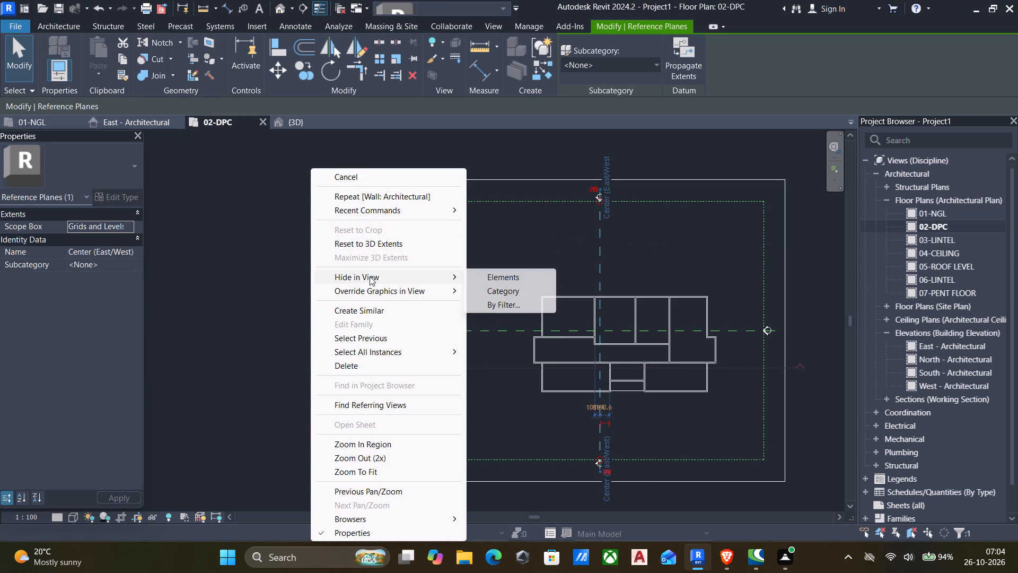
left_click(506, 274)
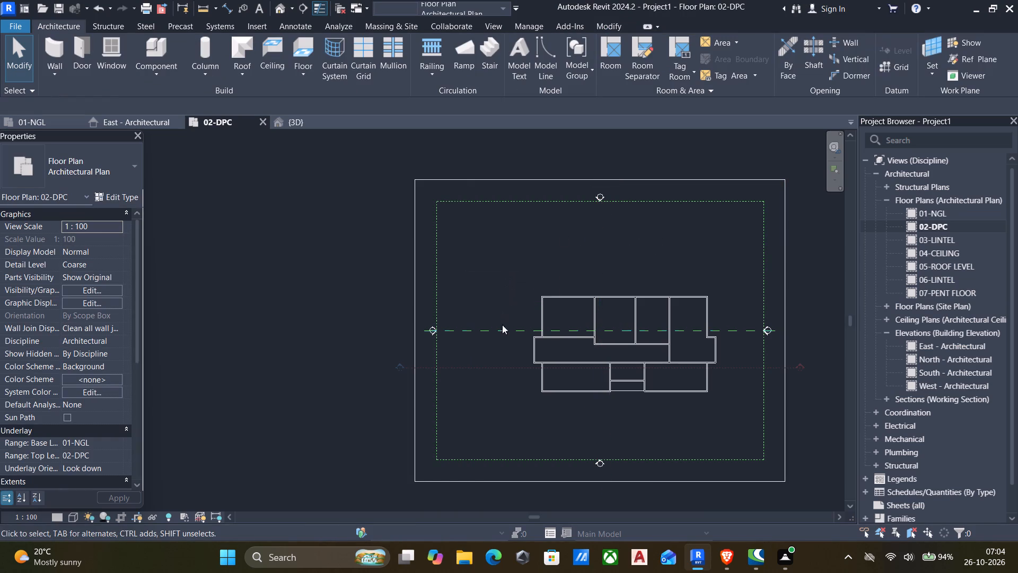
Hide the categories of the horizontal centre reference plane and the section line crossing the plan.
left_click_drag(502, 394, 481, 310)
right_click(356, 259)
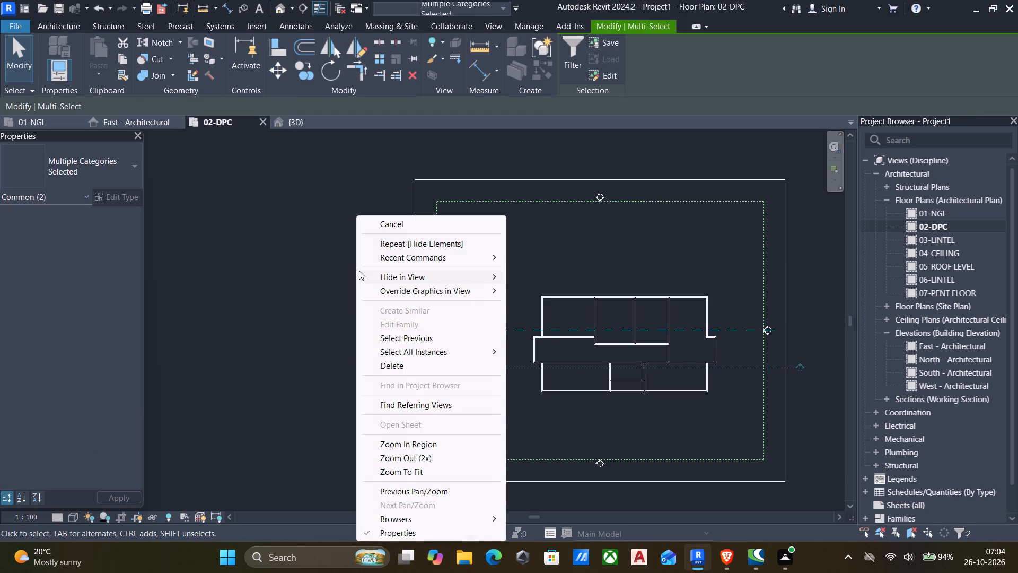
left_click(382, 275)
left_click(542, 291)
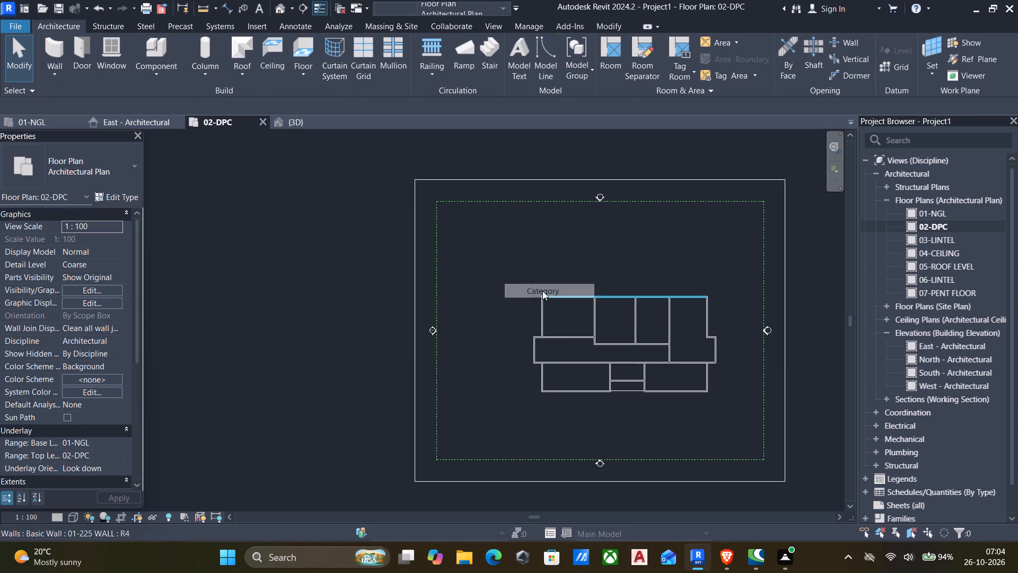
Hide the Grids and Levels scope box element in the 02-DPC plan.
scroll(791, 385, "up", 2)
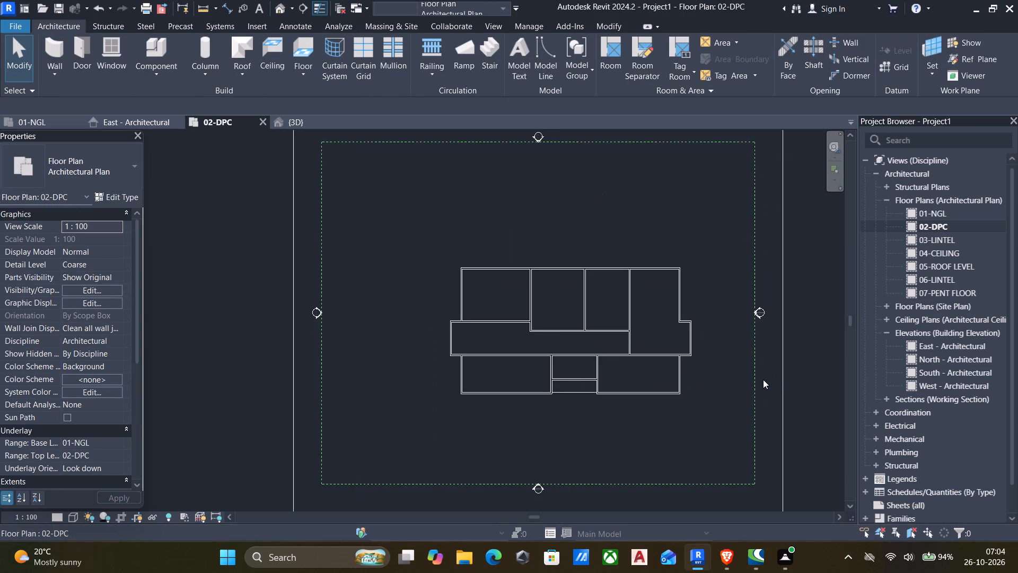
left_click(758, 380)
right_click(727, 331)
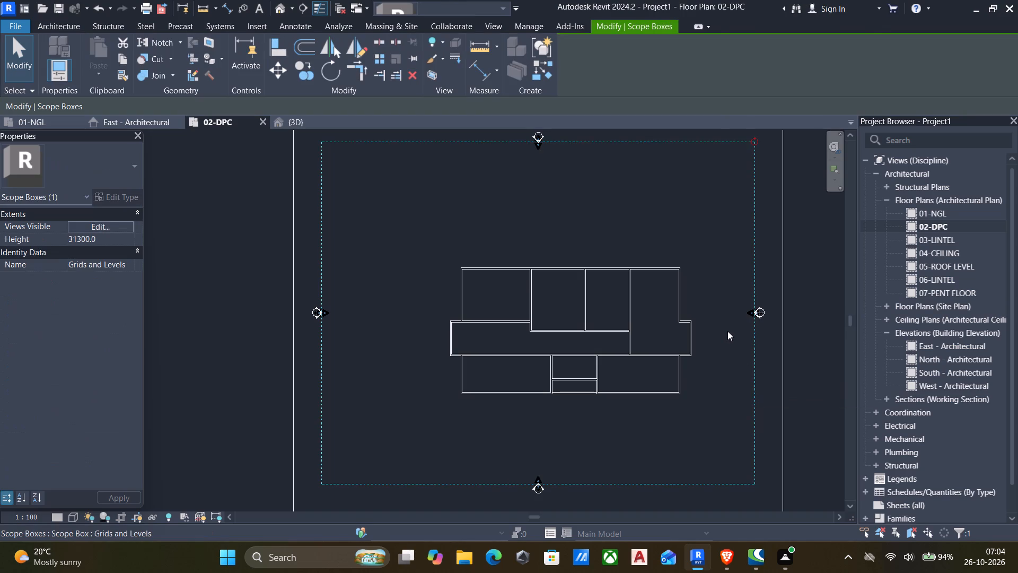
left_click(785, 66)
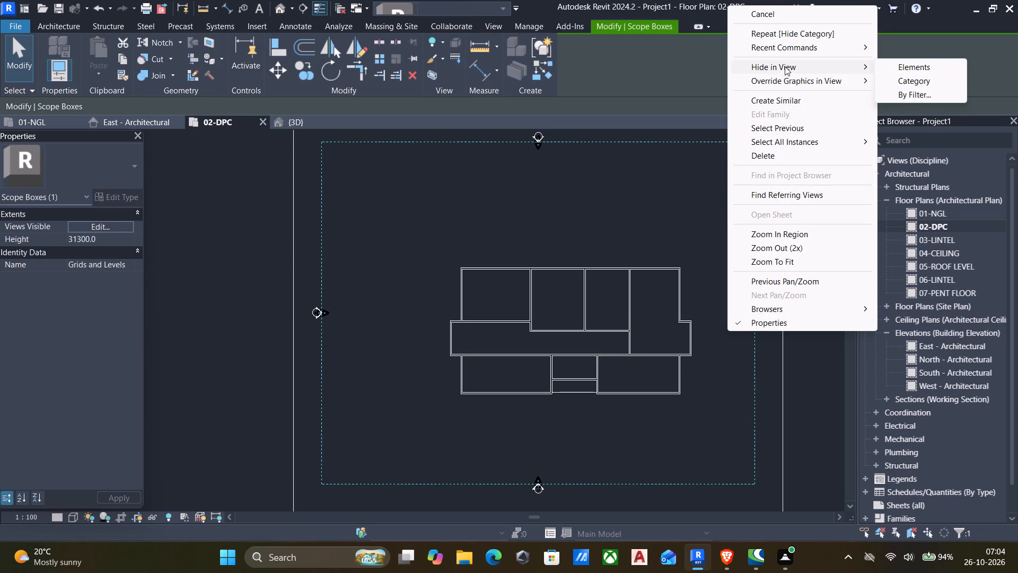
left_click(898, 64)
Hide the elevation marker categories in the plan, using the marker on the building's east side.
left_click_drag(740, 290, 783, 344)
right_click(718, 205)
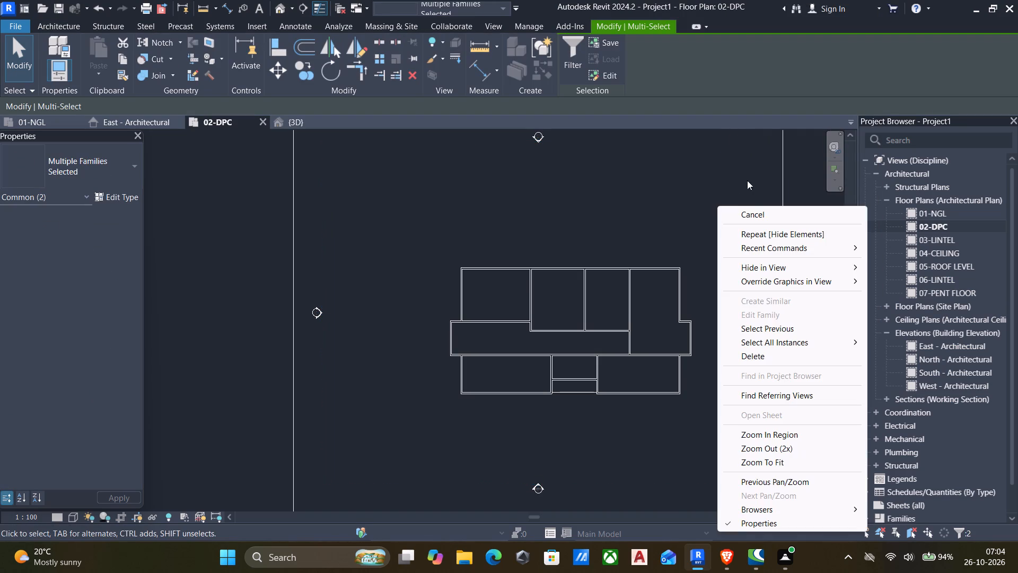
left_click(752, 264)
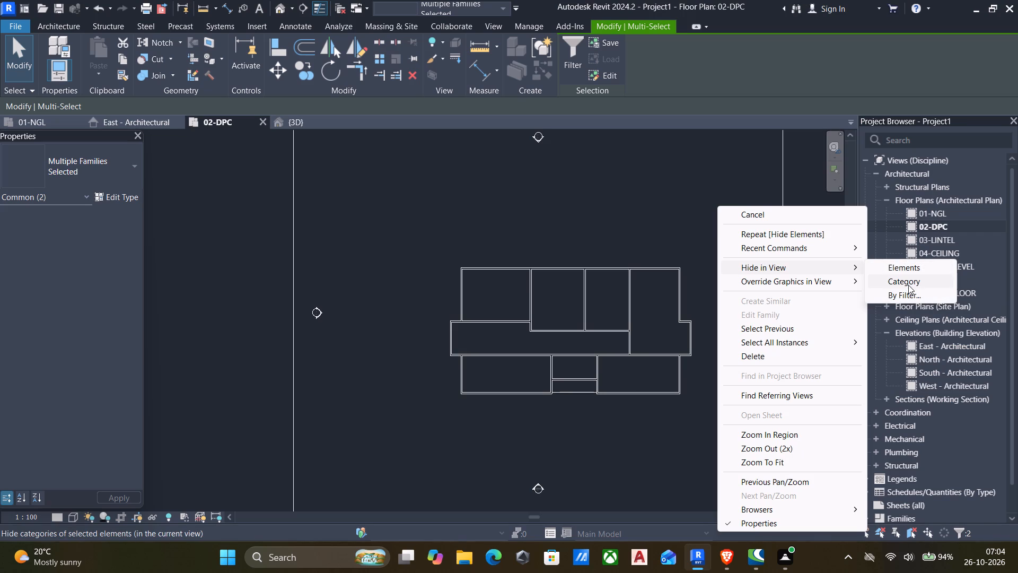
left_click(906, 282)
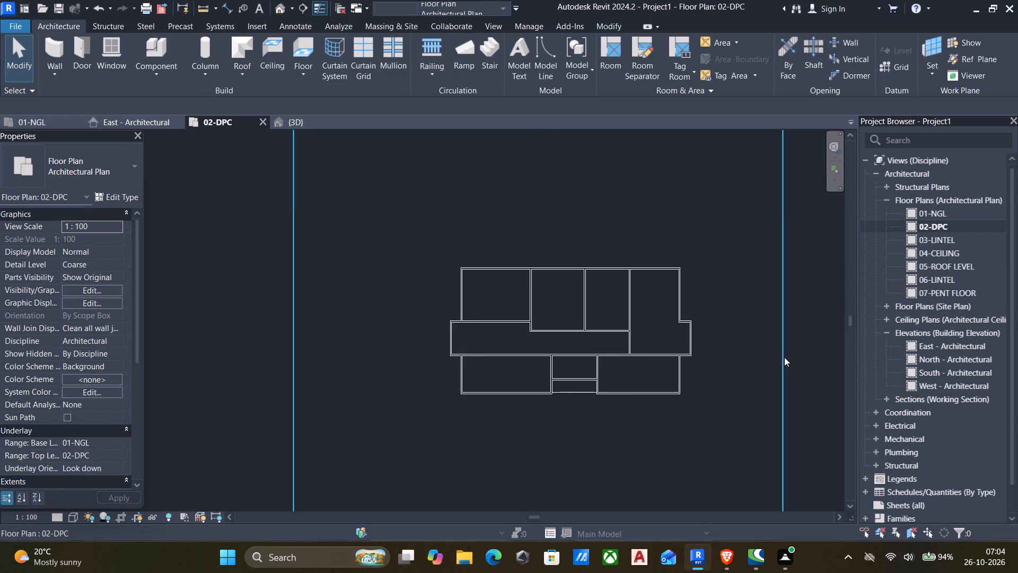
Set the 02-DPC floor plan's scope box to None.
left_click(784, 357)
scroll(698, 367, "down", 5)
scroll(107, 402, "down", 10)
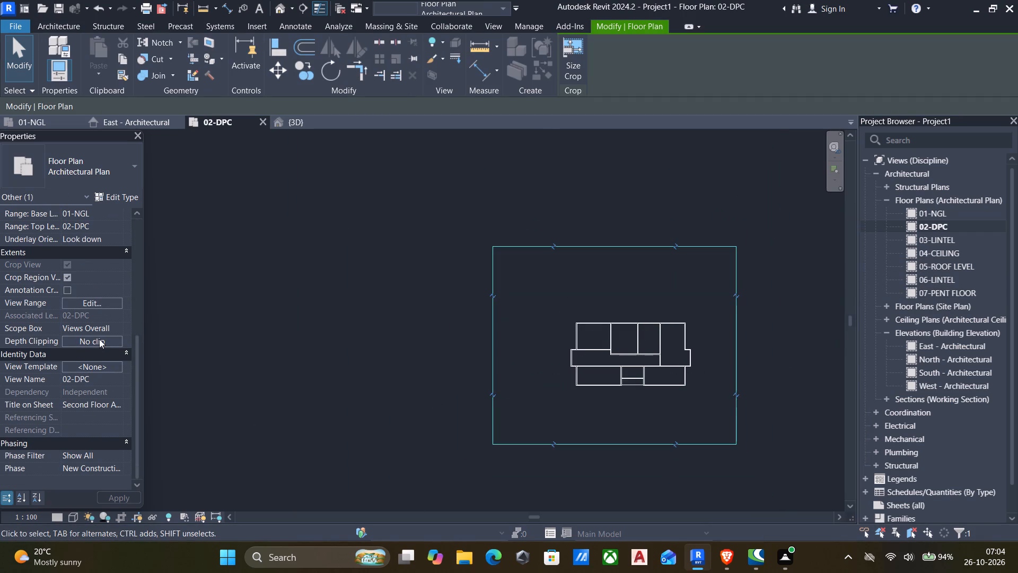
left_click(235, 373)
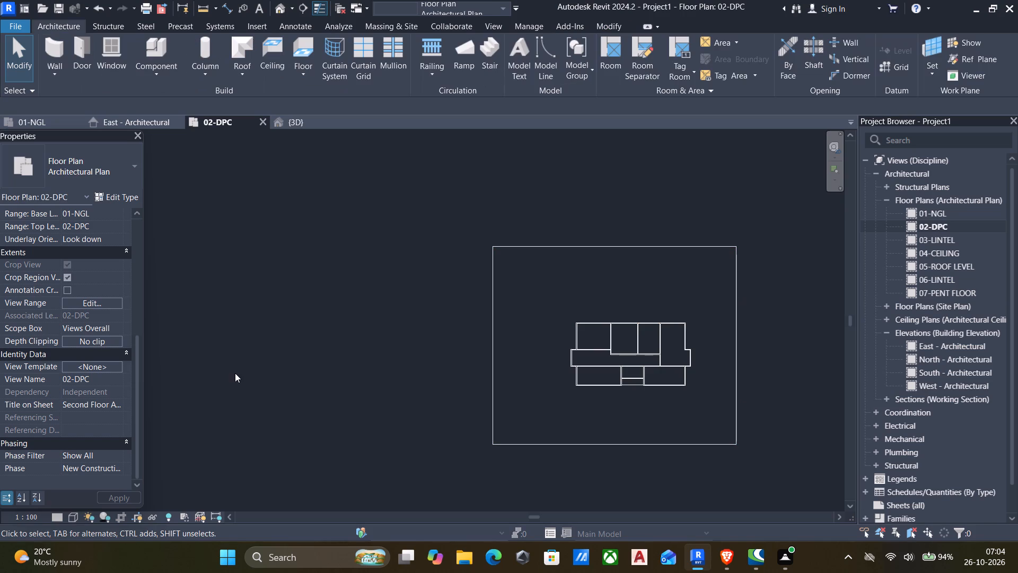
scroll(11, 430, "down", 5)
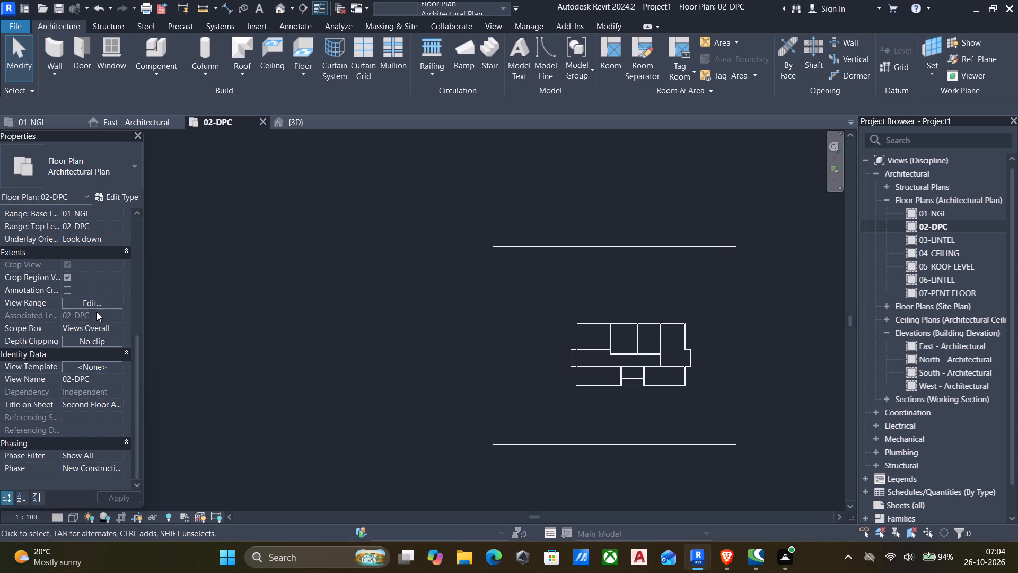
left_click(95, 303)
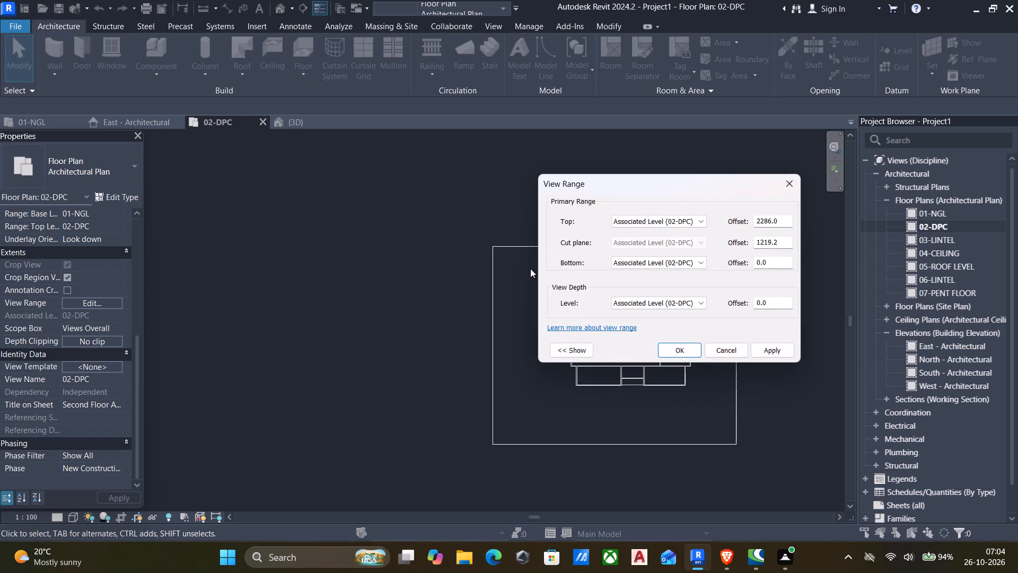
left_click(783, 182)
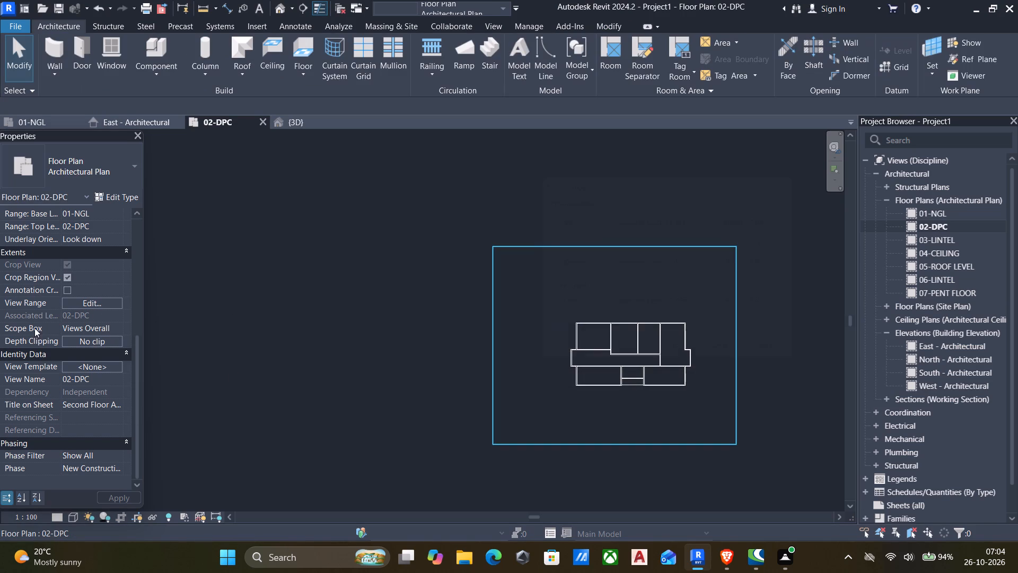
left_click(110, 324)
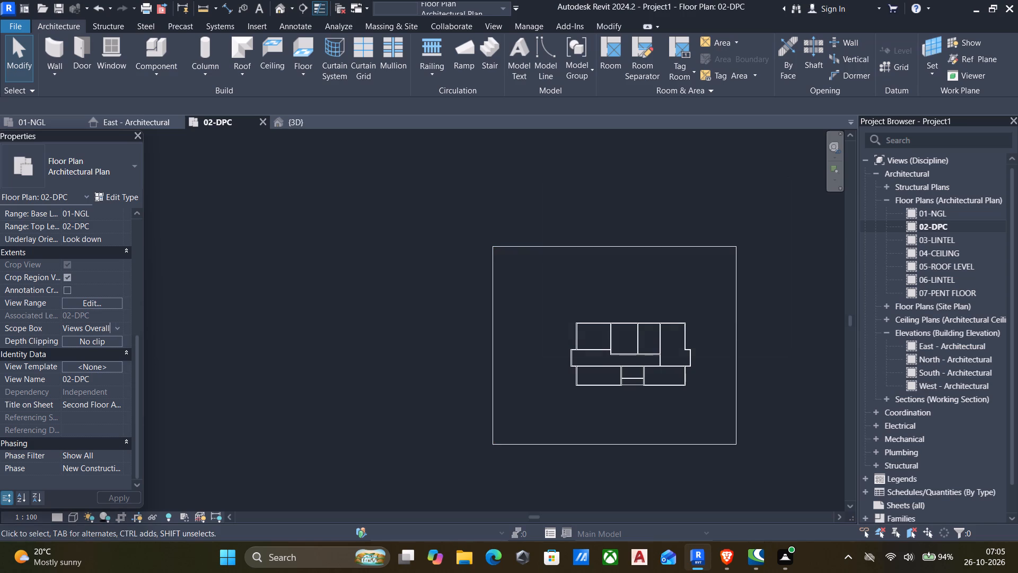
left_click(115, 326)
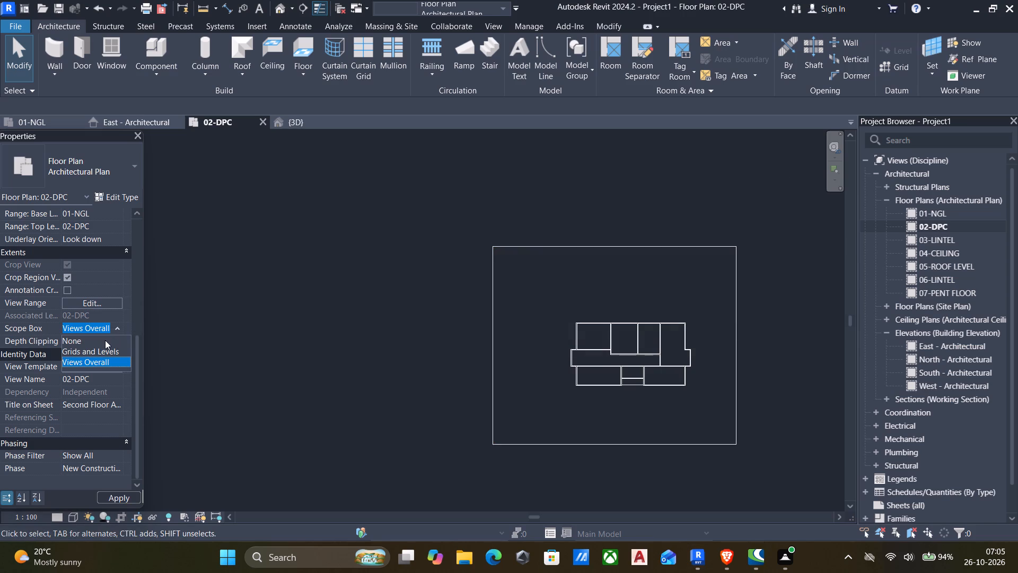
left_click(94, 341)
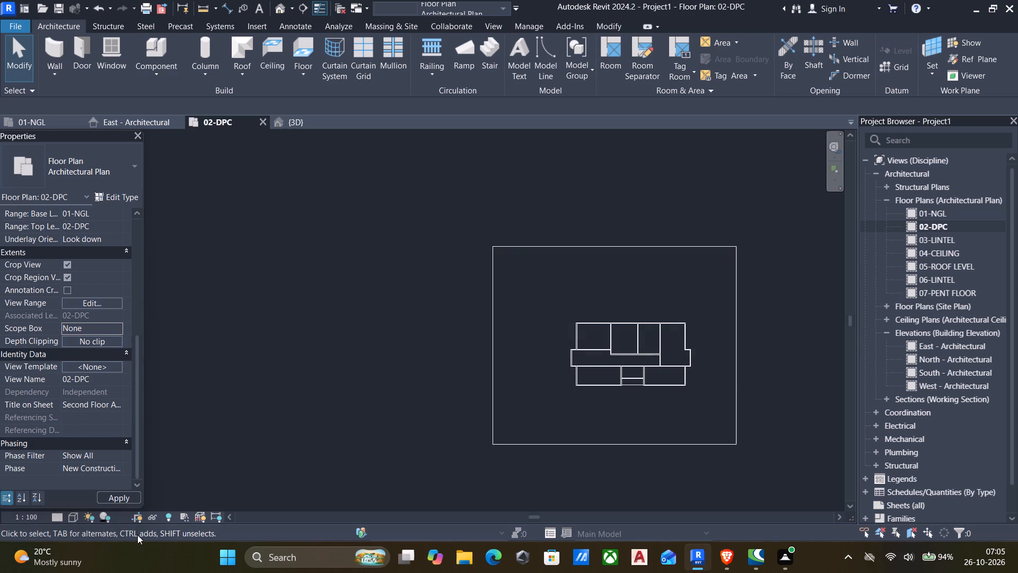
left_click(280, 394)
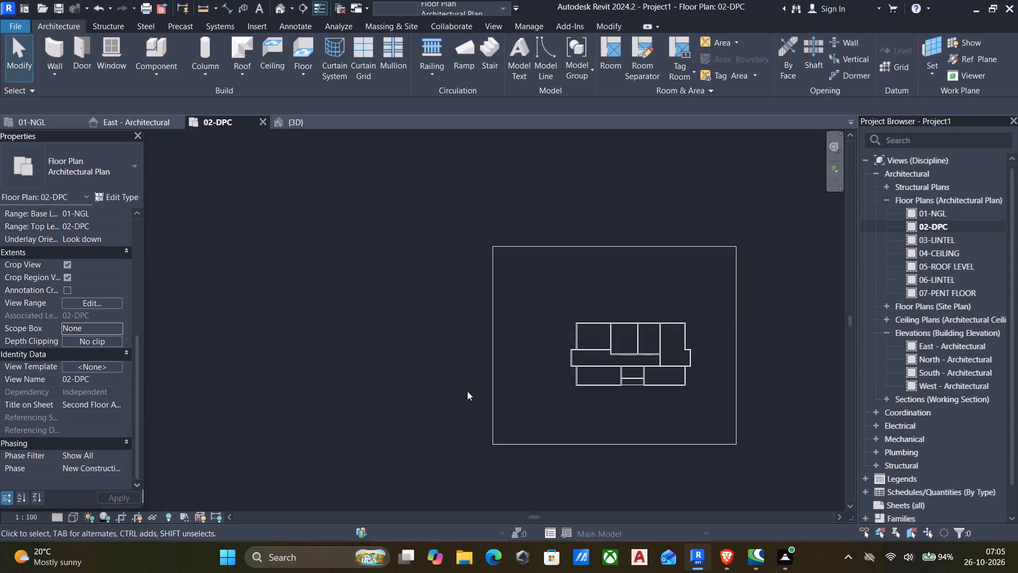
Hide the plan's crop region and the Views Overall scope box element.
left_click(492, 380)
left_click(138, 516)
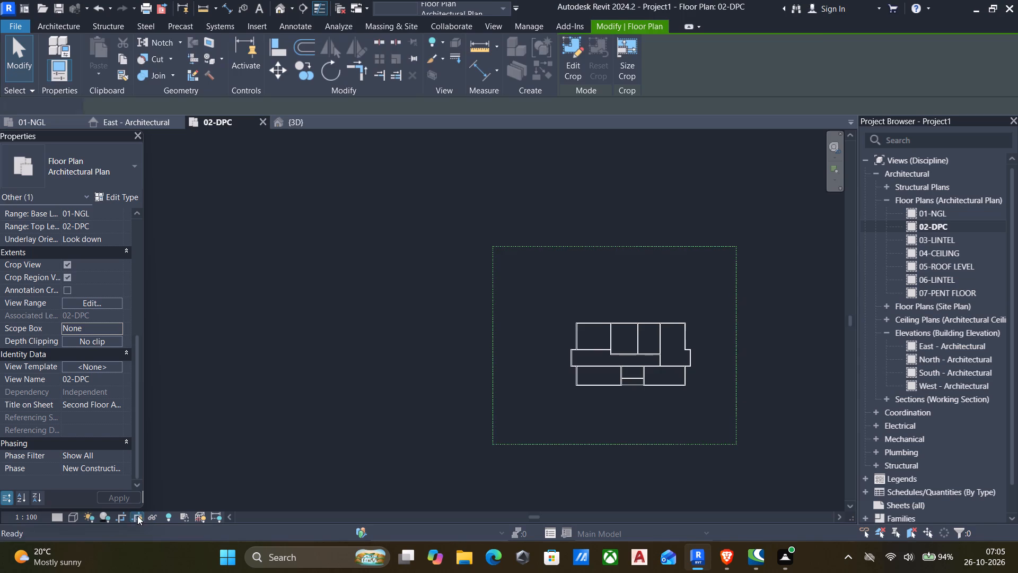
left_click(491, 376)
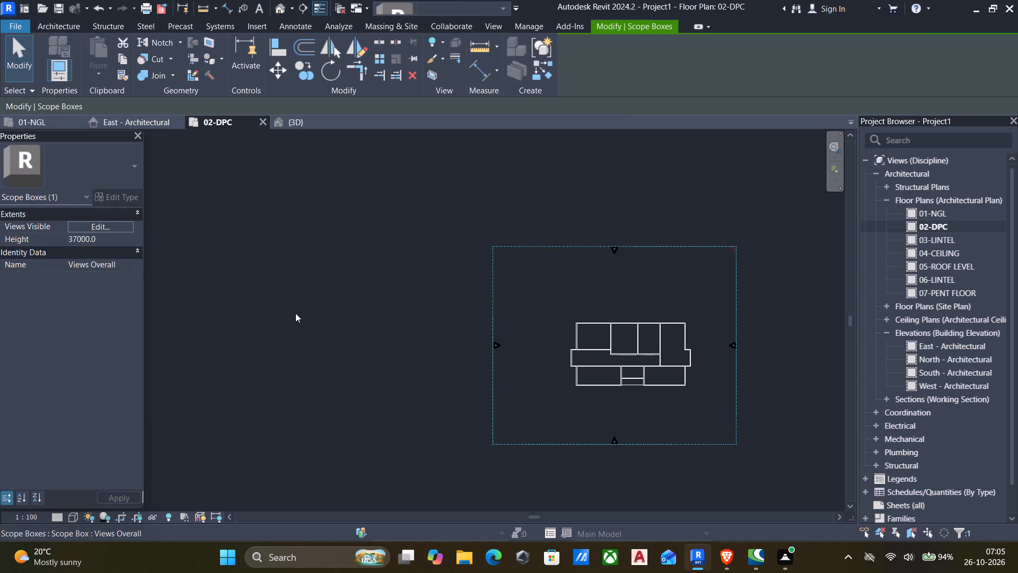
right_click(295, 313)
left_click(326, 268)
left_click(326, 274)
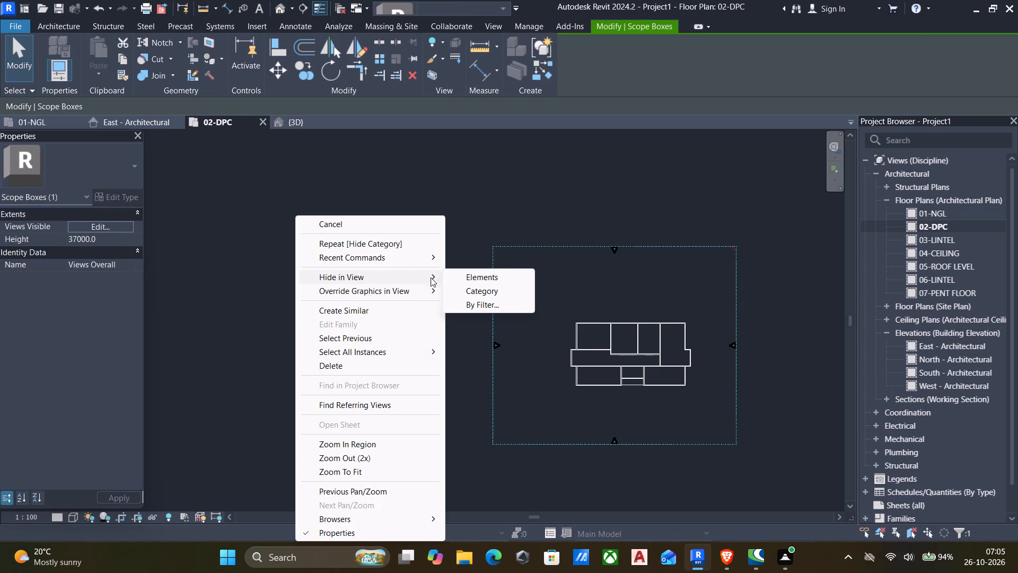
left_click(465, 279)
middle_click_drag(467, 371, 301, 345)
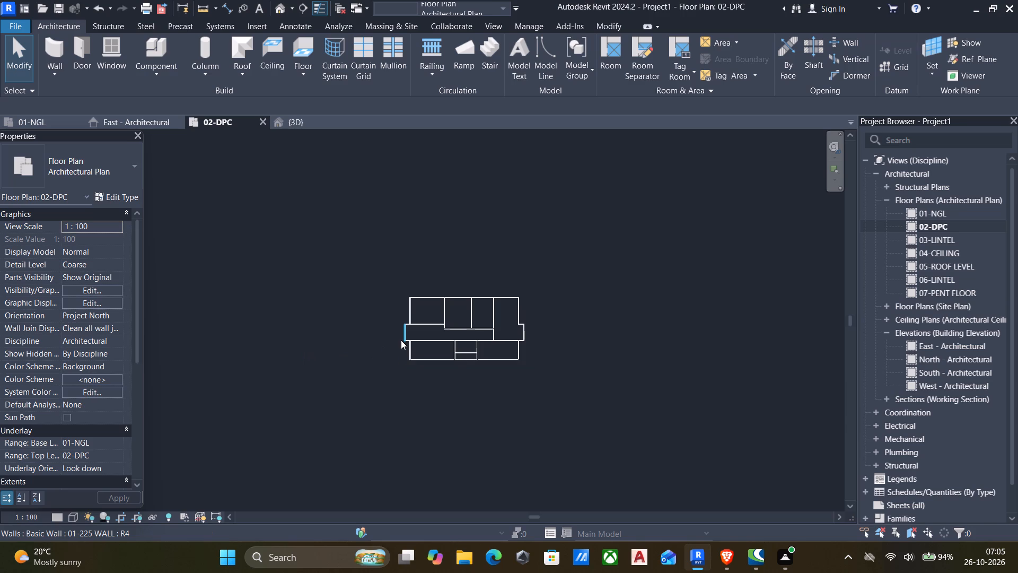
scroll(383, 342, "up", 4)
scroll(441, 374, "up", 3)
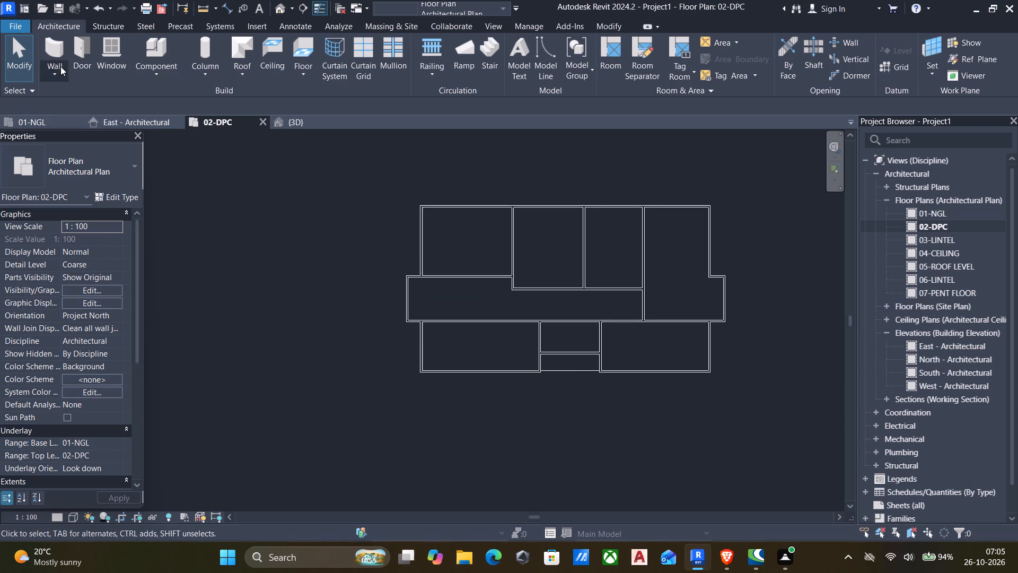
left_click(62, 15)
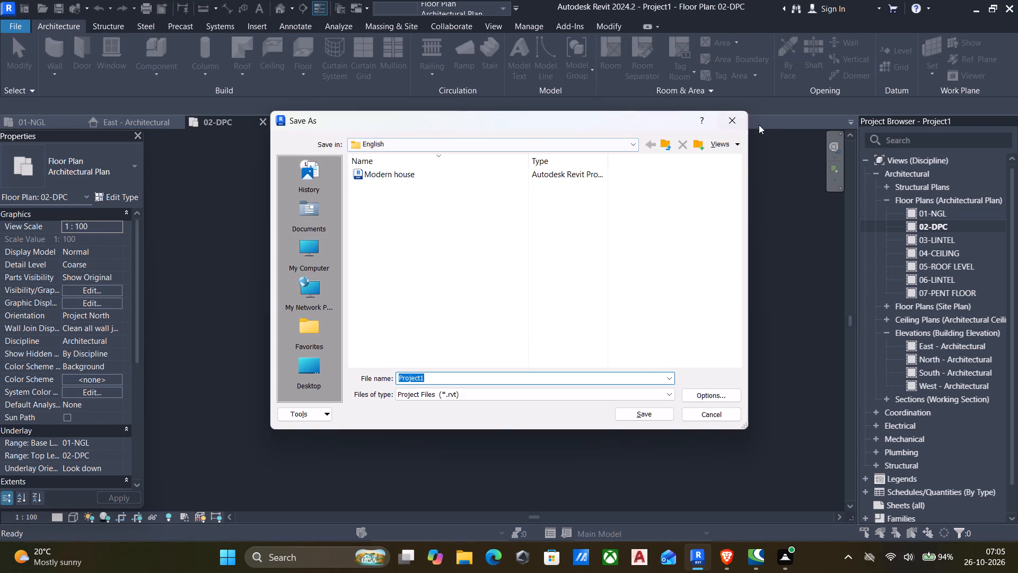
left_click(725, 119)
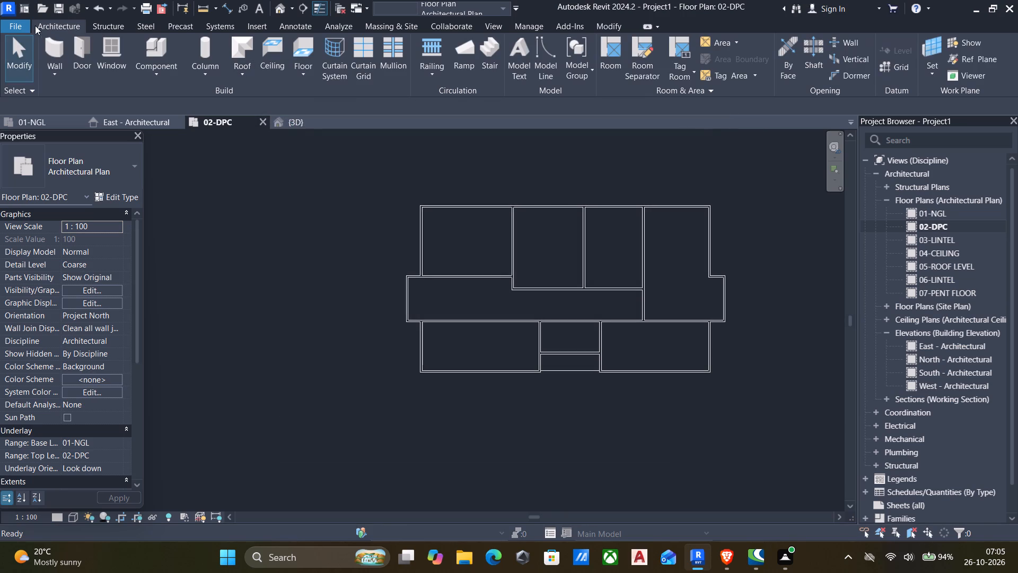
Start a stair with the cast-in-place M_Monolithic Stair type and duplicate that type under the name steps.
left_click(48, 21)
left_click(494, 41)
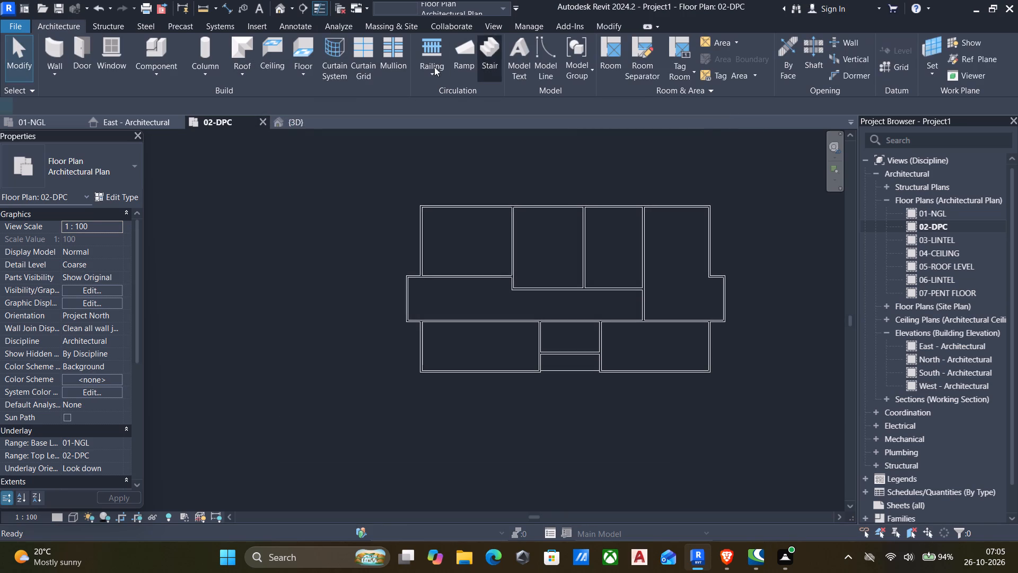
left_click(102, 163)
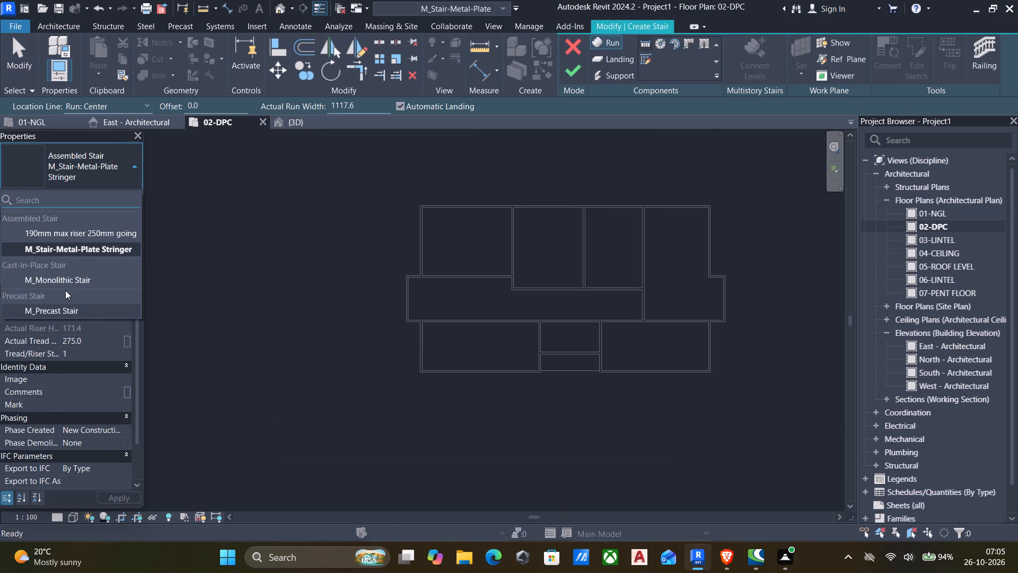
left_click(58, 283)
left_click(116, 199)
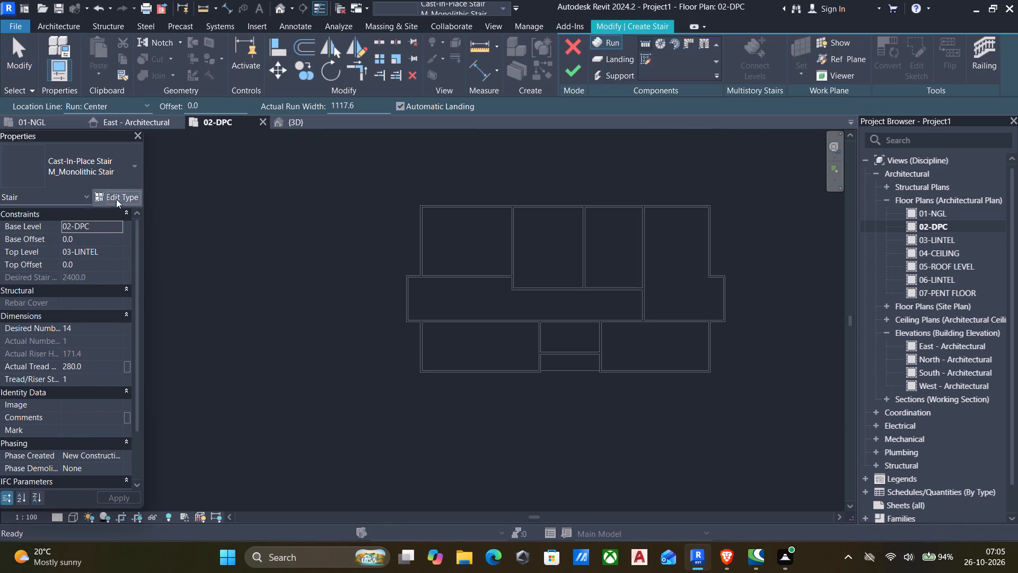
left_click(848, 114)
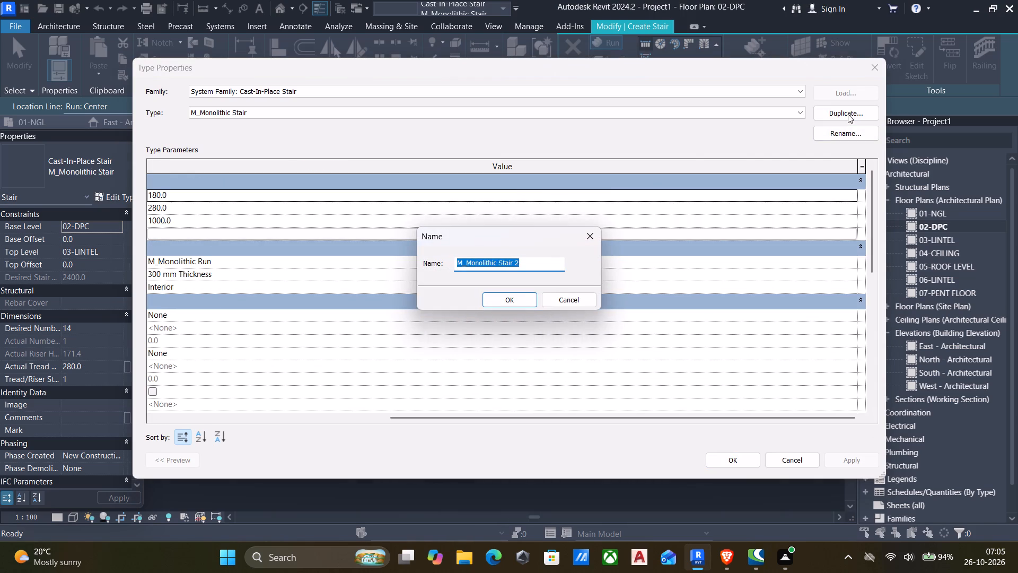
key("BackSpace")
type("steps")
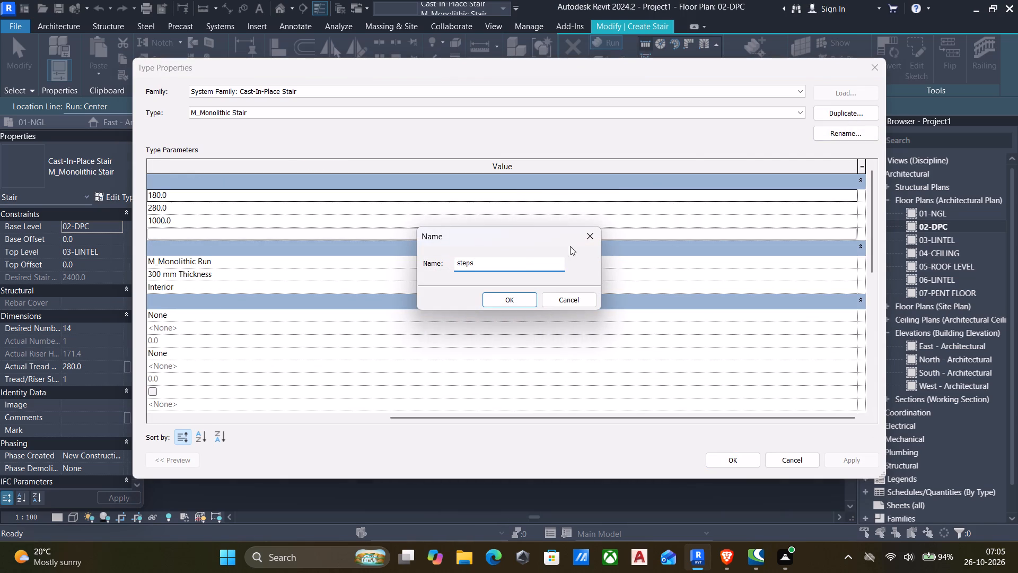
left_click(508, 303)
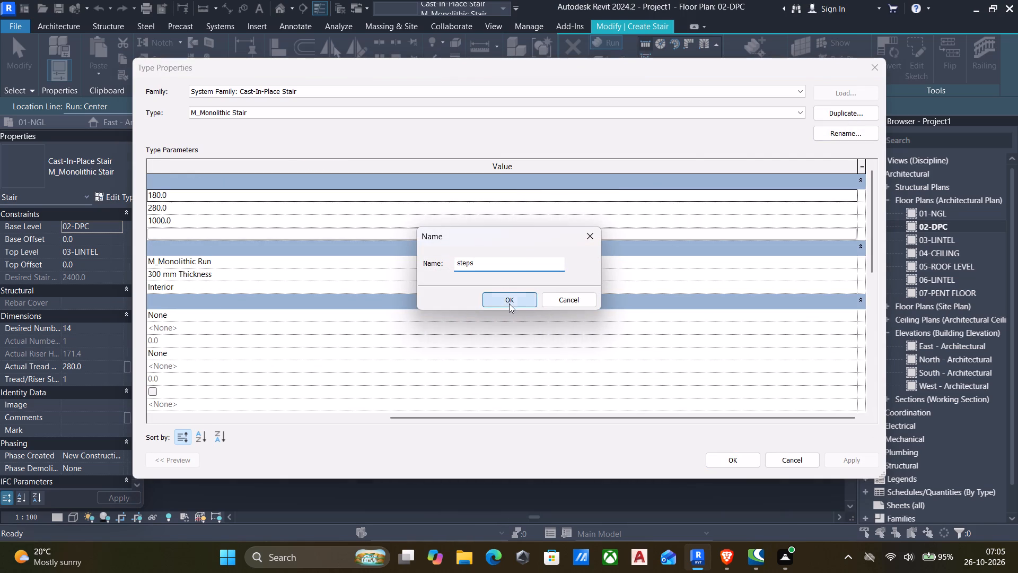
Open the steps stair type's run type for editing and duplicate M_Monolithic Run under the name steps.
left_click_drag(470, 419, 307, 409)
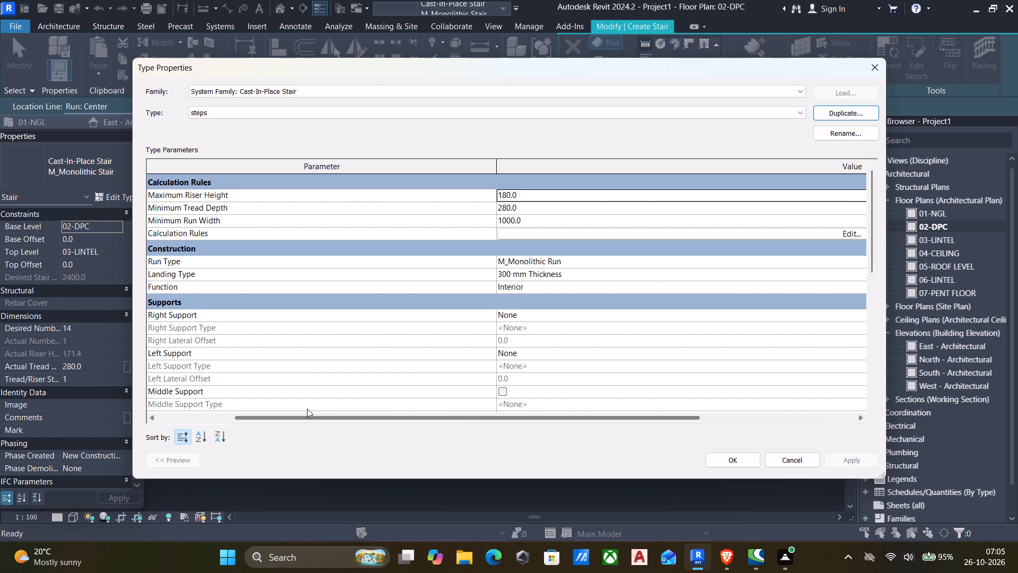
left_click_drag(307, 409, 306, 409)
left_click(672, 266)
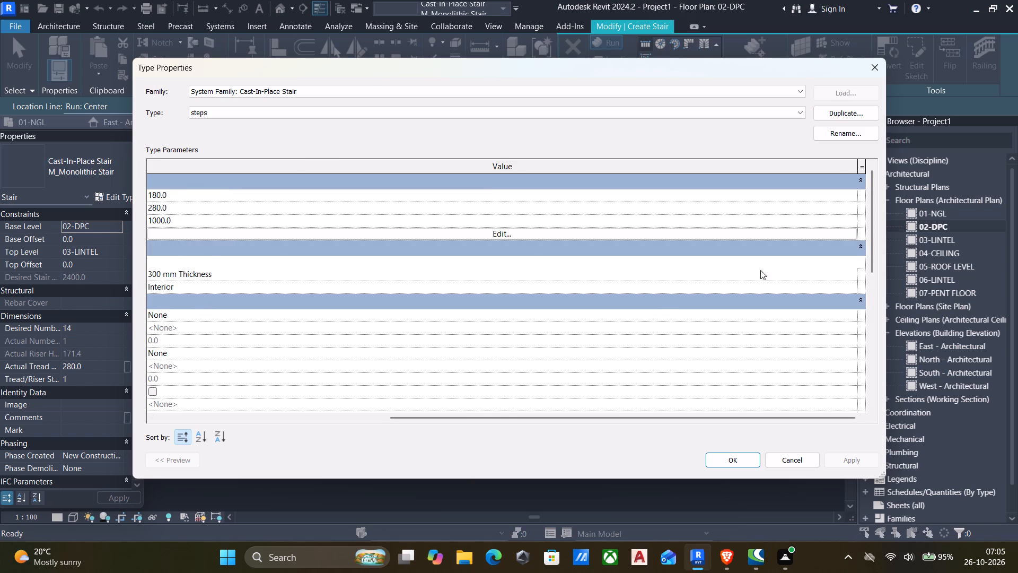
left_click(853, 259)
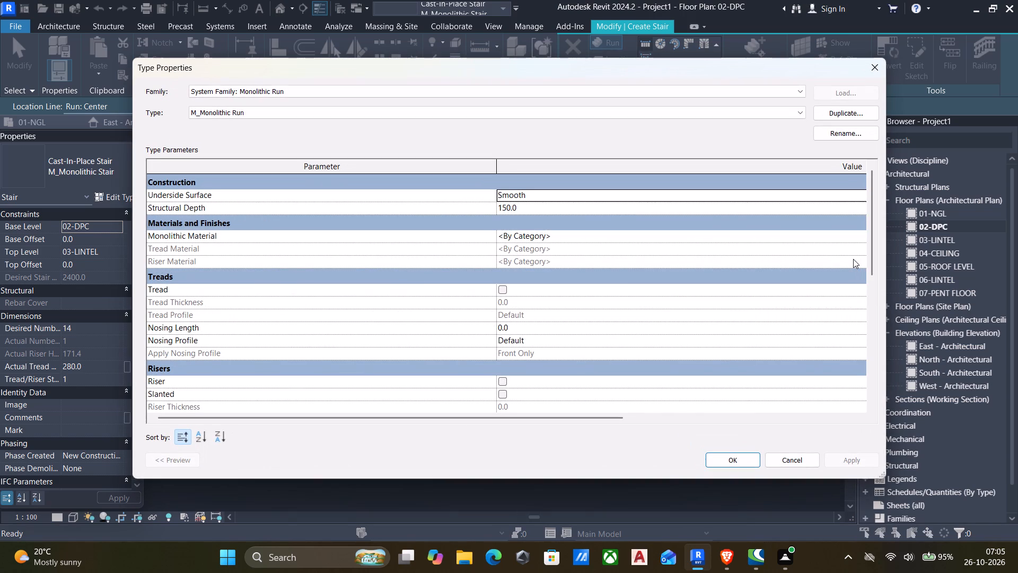
left_click(836, 112)
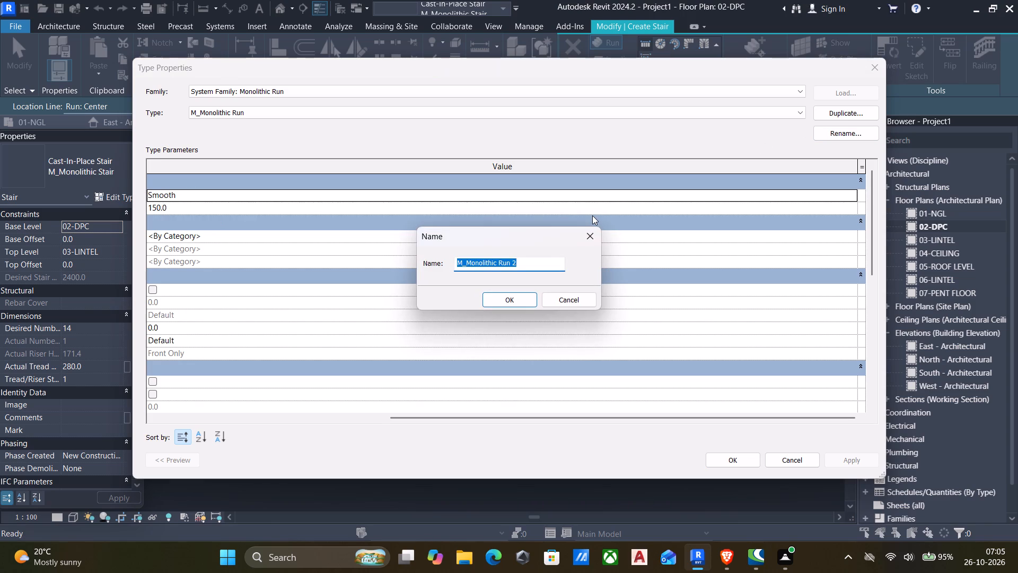
key("BackSpace")
type("stepd")
key("BackSpace")
key("s")
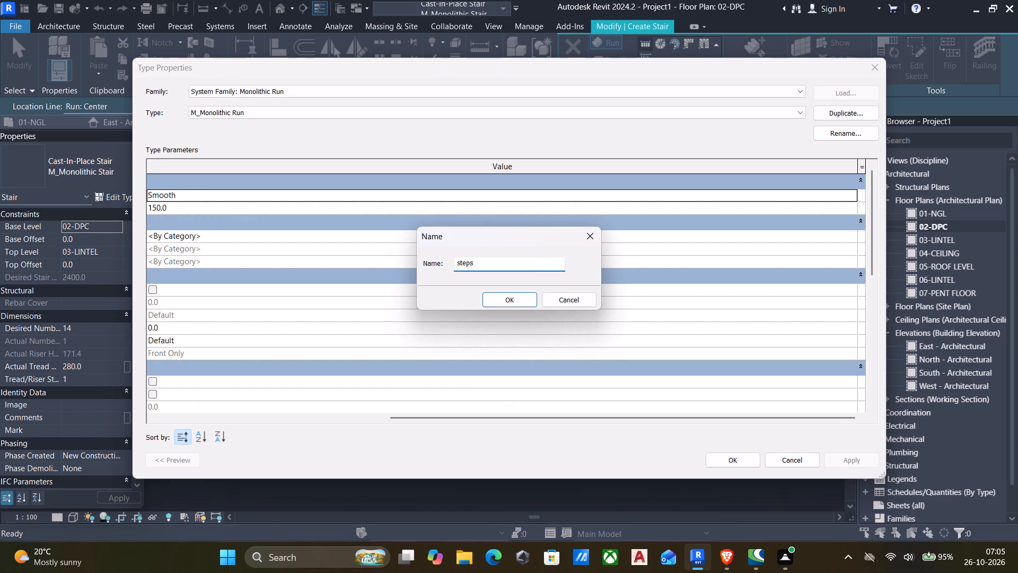
left_click(517, 300)
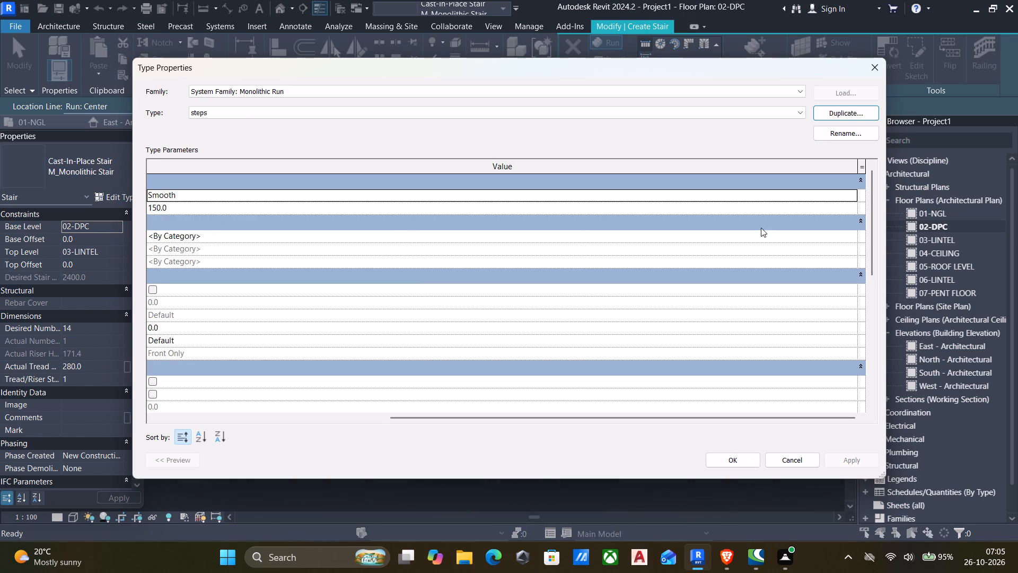
Give the steps run type a Stepped underside surface and a 450 mm structural depth, and accept both type definitions.
left_click(854, 193)
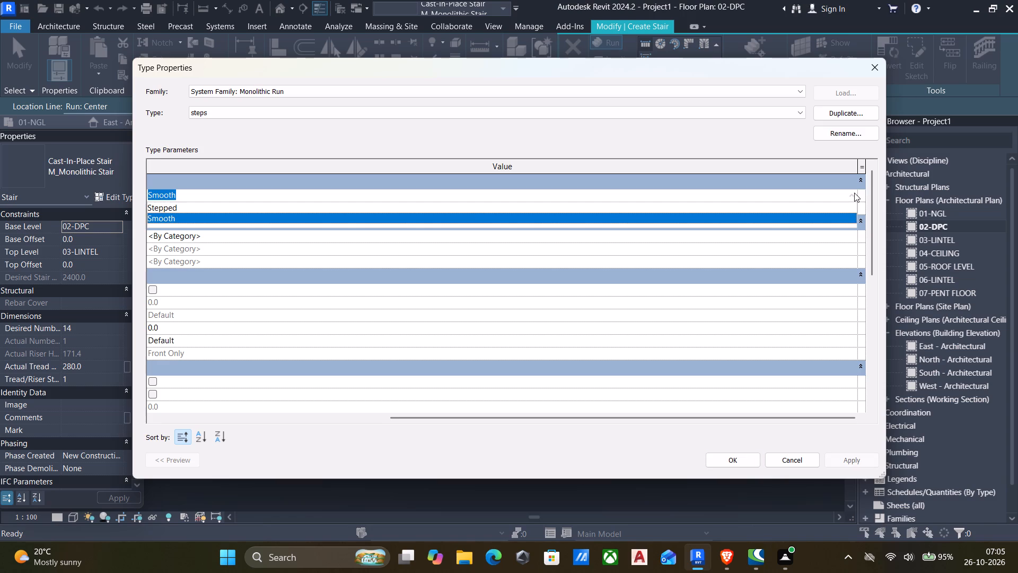
left_click(161, 203)
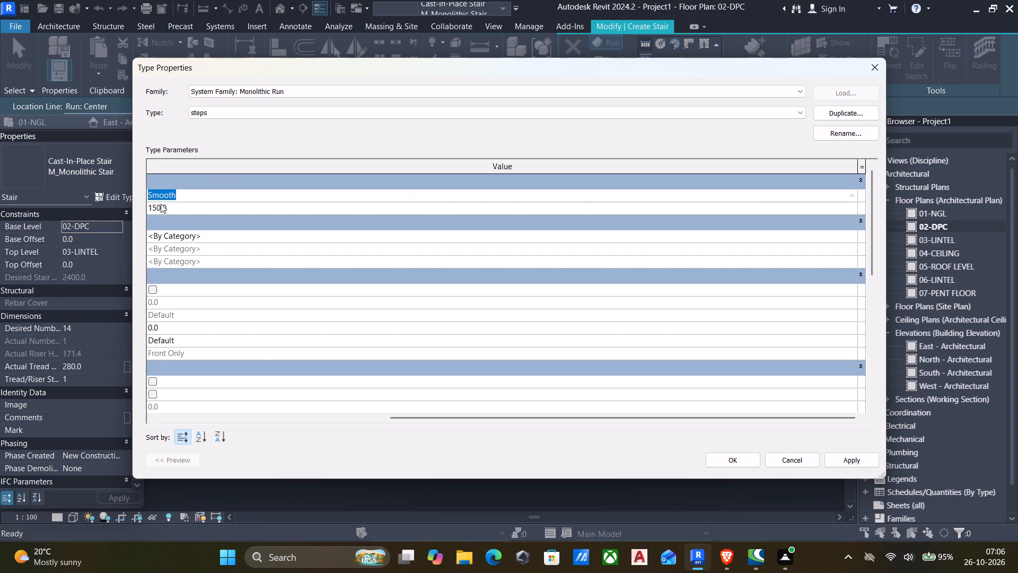
left_click_drag(435, 418, 215, 408)
left_click(593, 203)
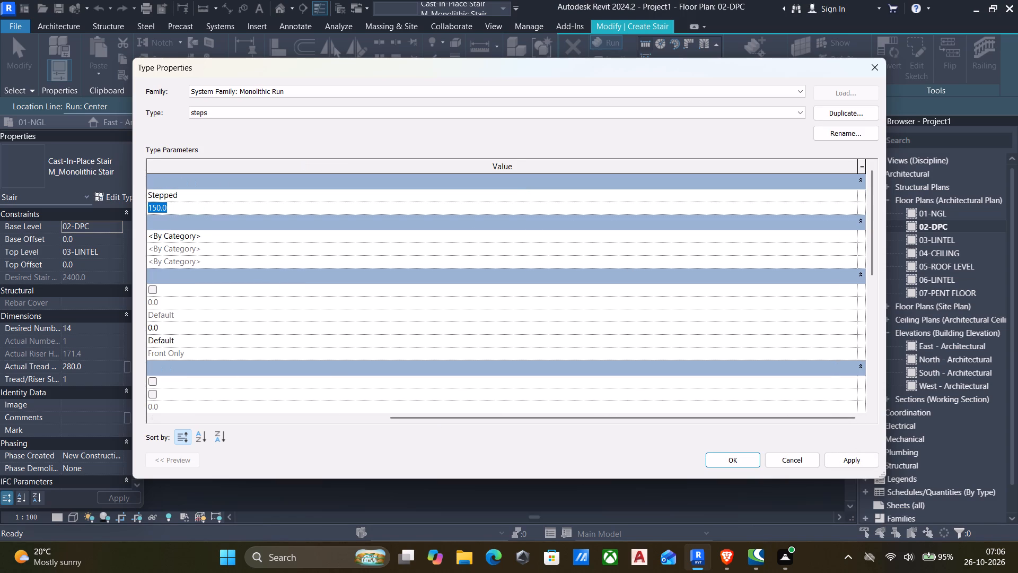
type("450")
left_click_drag(408, 416, 408, 416)
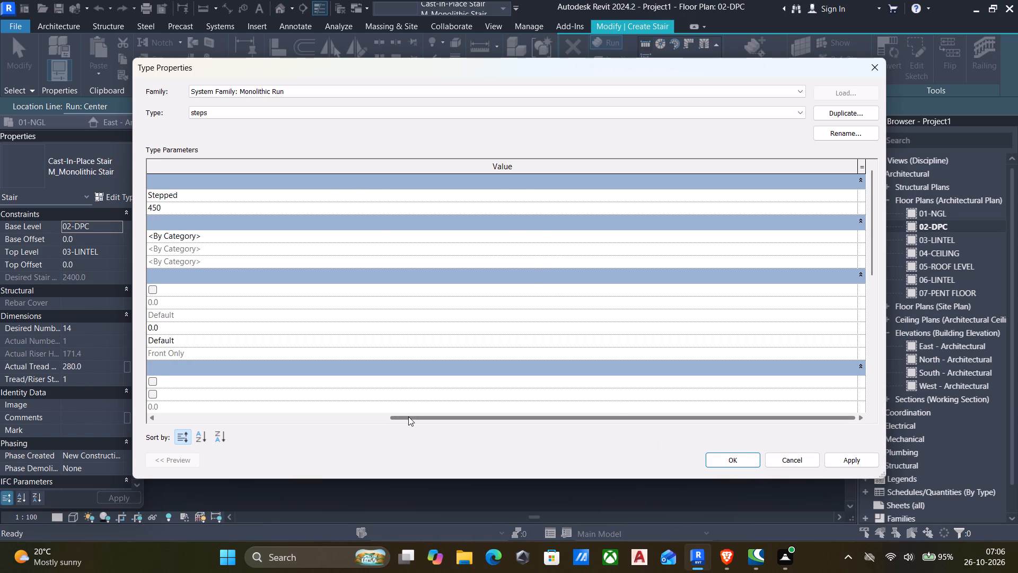
left_click_drag(408, 416, 216, 401)
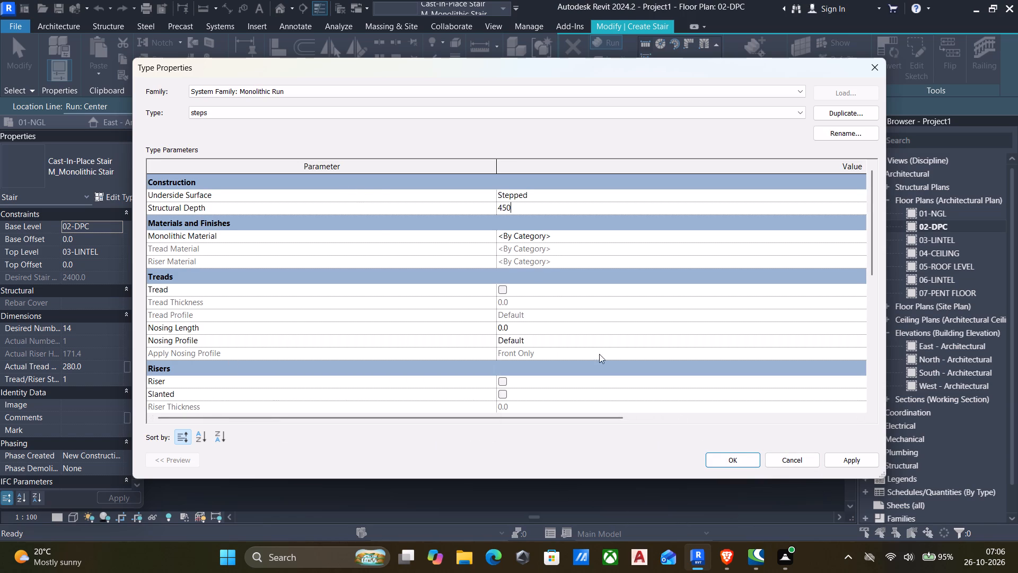
left_click(852, 459)
left_click(742, 457)
left_click(834, 461)
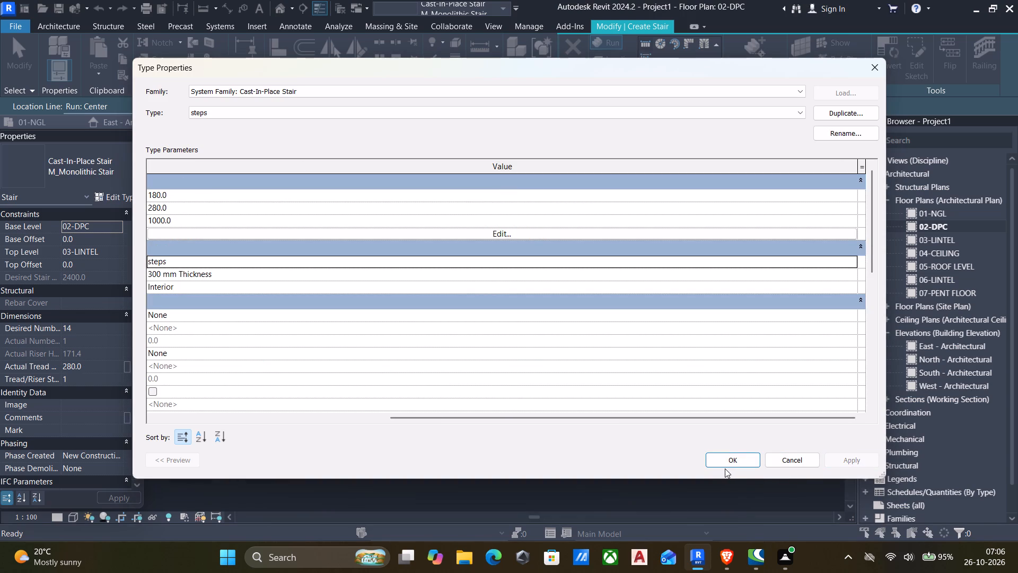
left_click(725, 462)
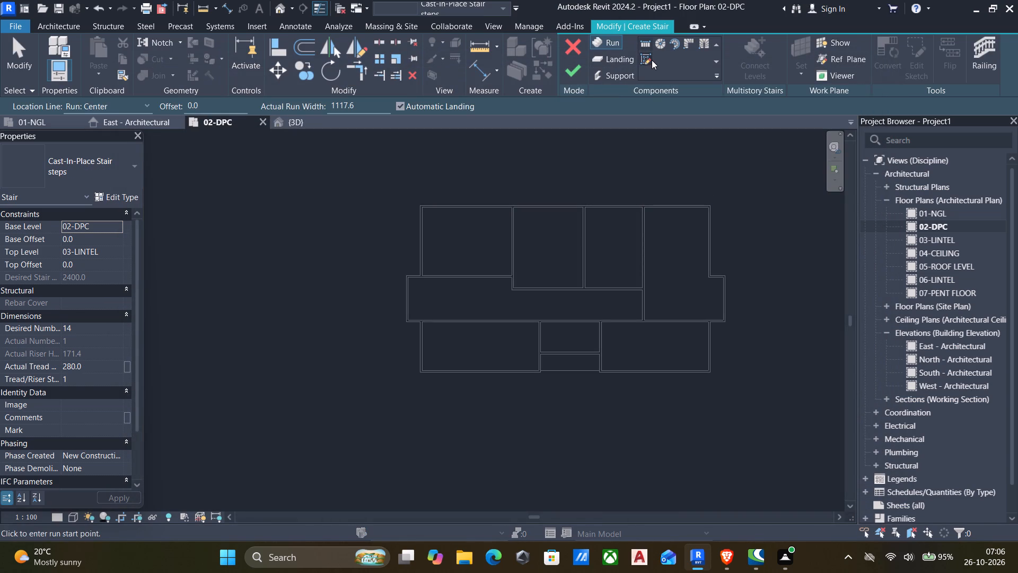
Open the 01-NGL floor plan and set the stair's base level to 01-NGL and top level to 02-DPC.
double_click(911, 207)
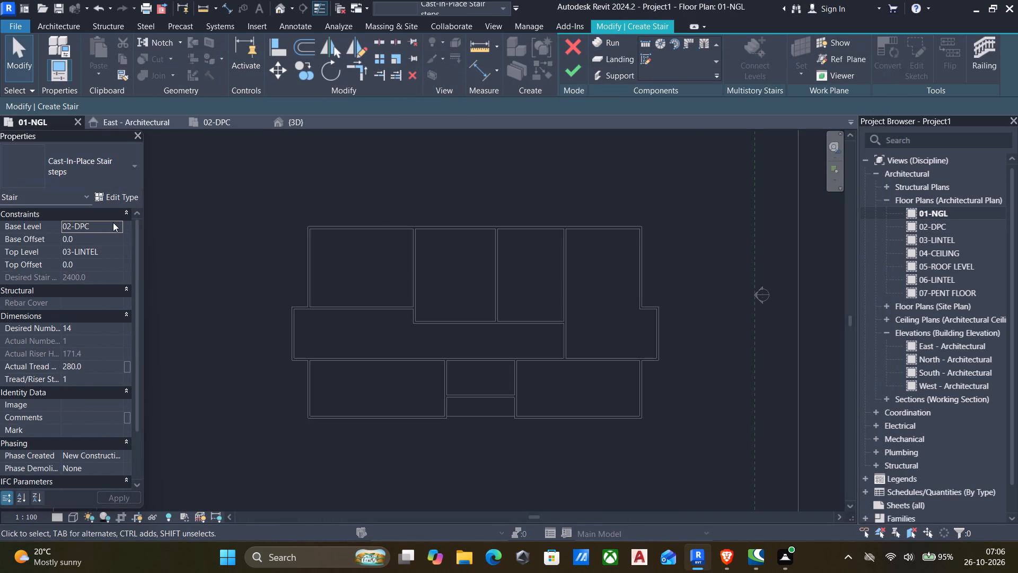
left_click(118, 224)
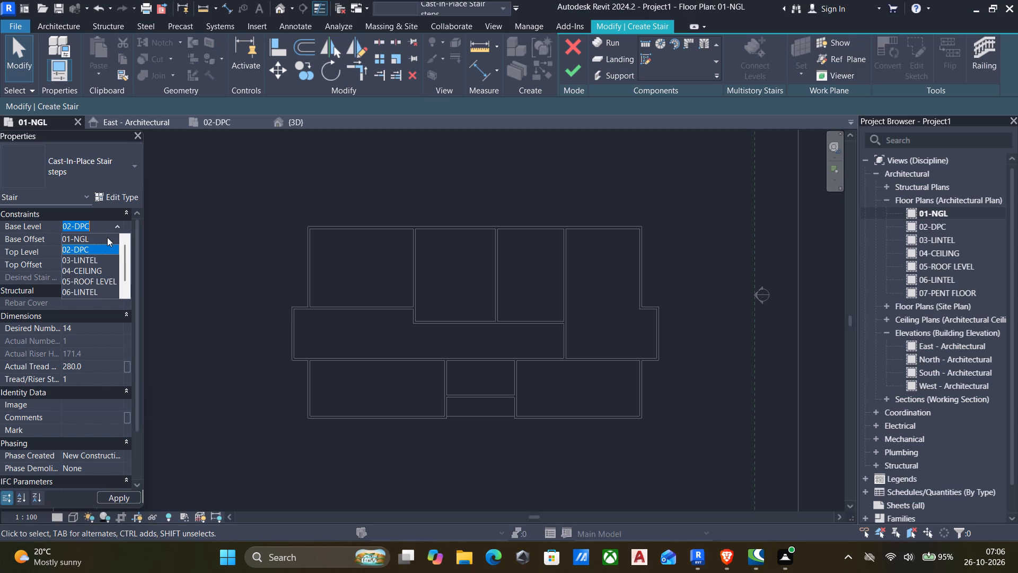
left_click(107, 237)
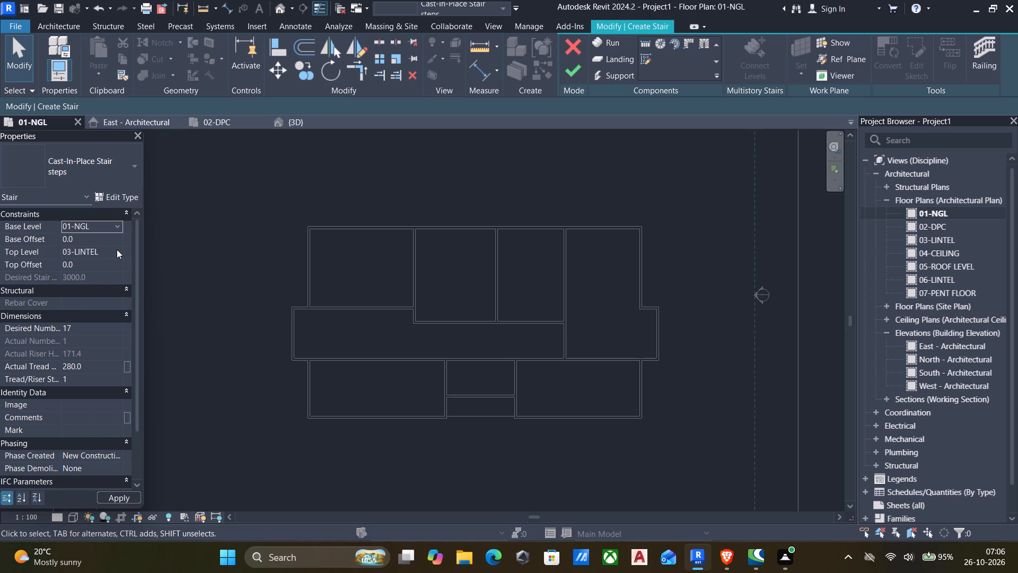
left_click(117, 249)
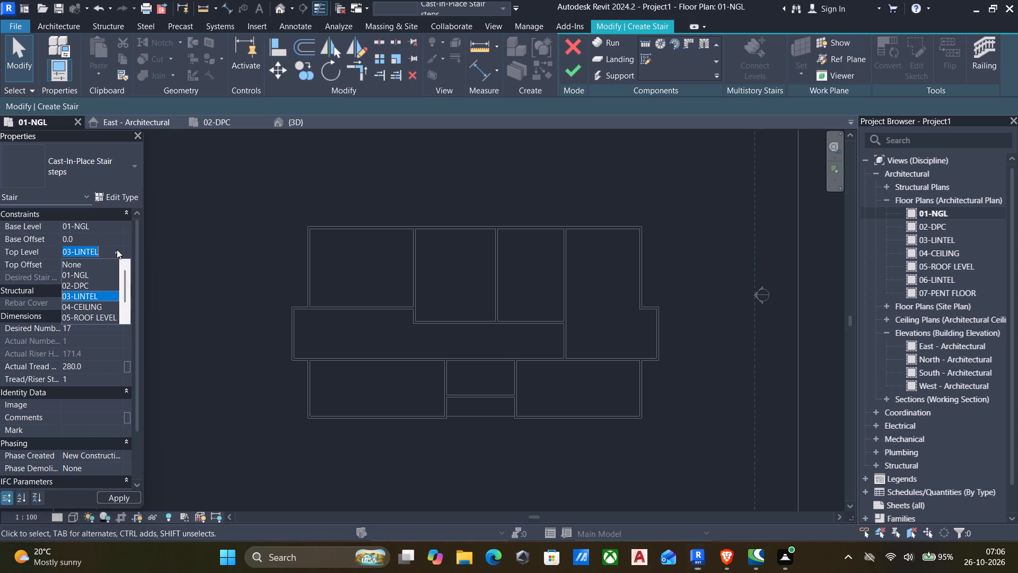
left_click(89, 285)
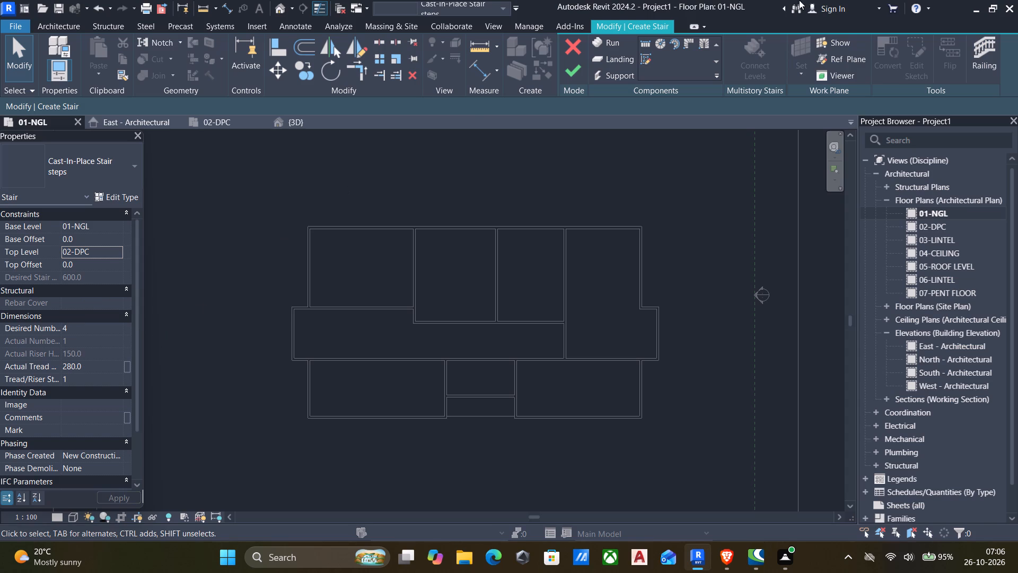
Start a sketched run and draw a 900 mm boundary line southward from the west end of the recess's floor edge.
left_click(642, 58)
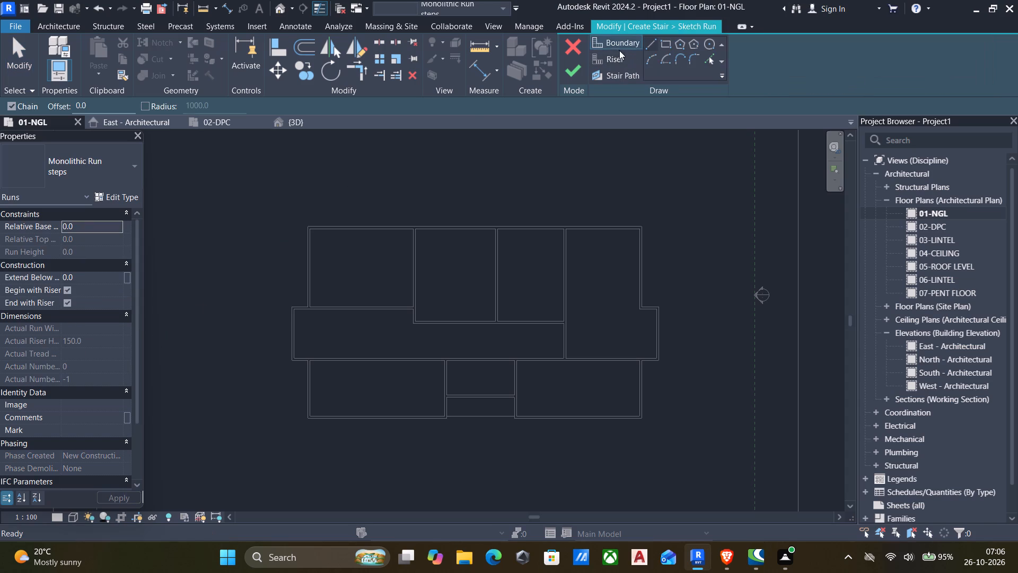
left_click(615, 42)
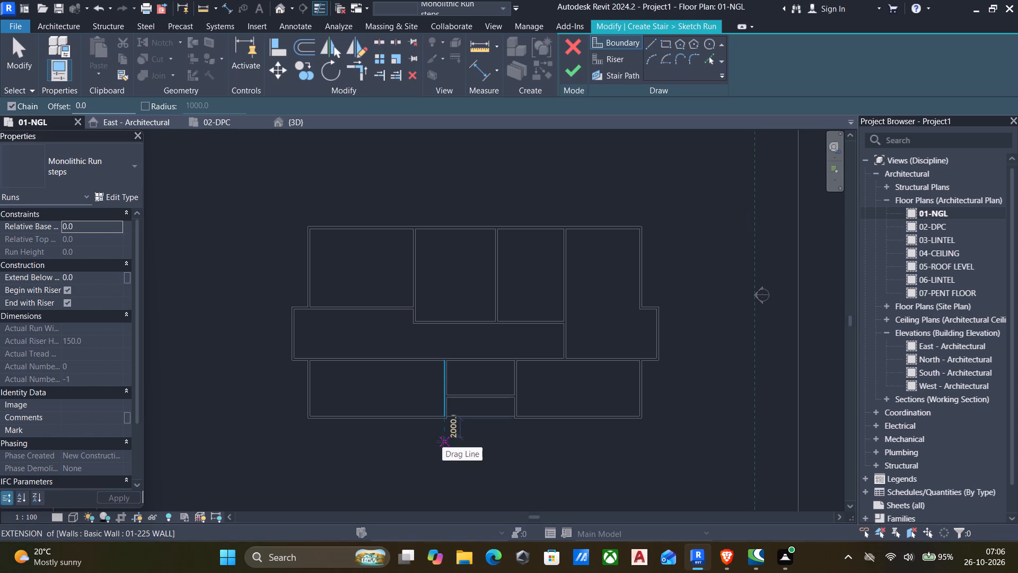
scroll(442, 441, "up", 9)
middle_click_drag(441, 433, 420, 407)
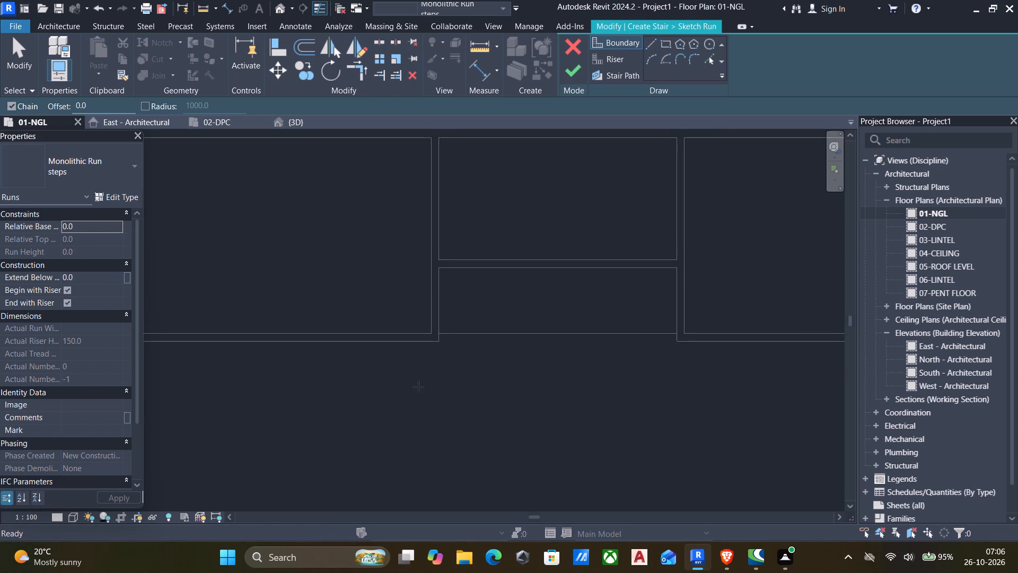
scroll(421, 379, "up", 4)
left_click(453, 304)
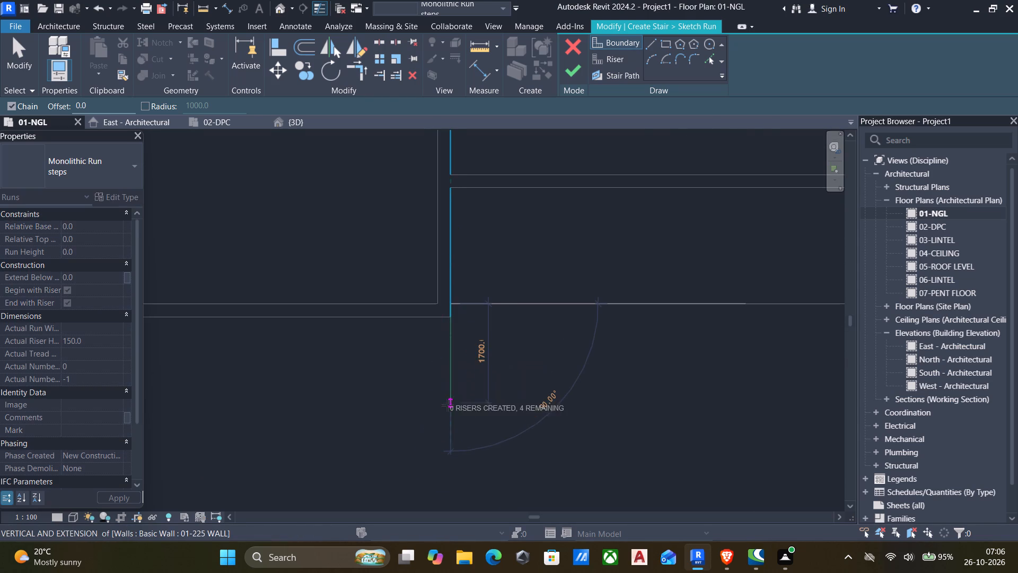
type("900")
key("Return")
key("Escape")
Draw a matching 900 mm boundary line southward from the east end of the recess's floor edge.
scroll(490, 389, "down", 1)
middle_click_drag(490, 389, 403, 386)
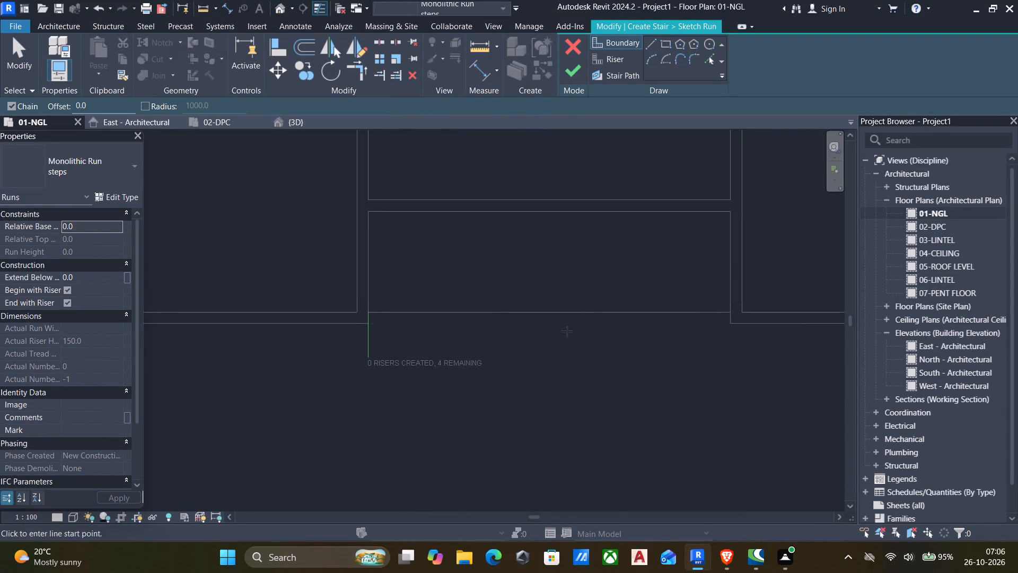
scroll(740, 315, "up", 5)
left_click(723, 312)
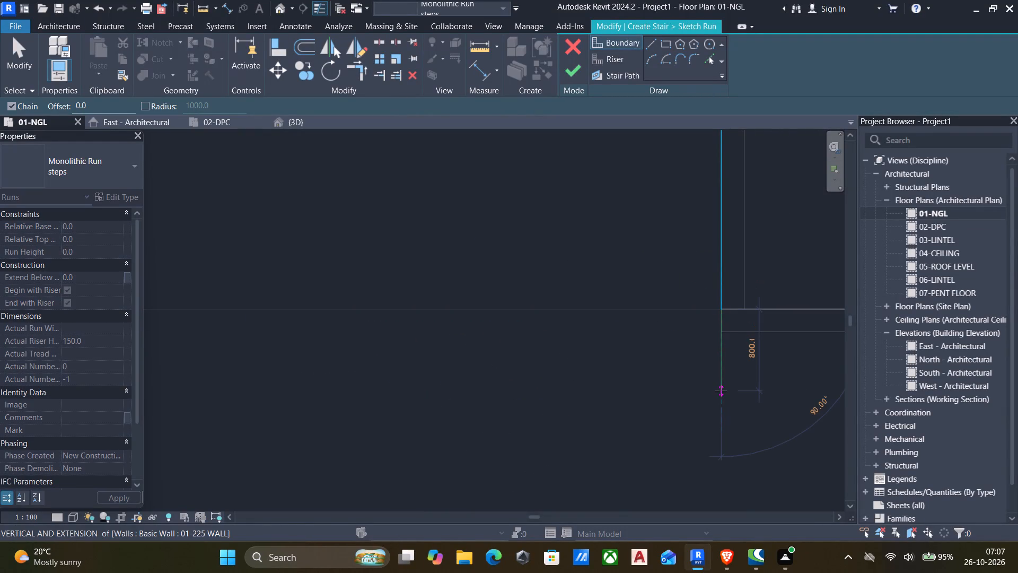
type("900")
key("Return")
scroll(721, 391, "down", 5)
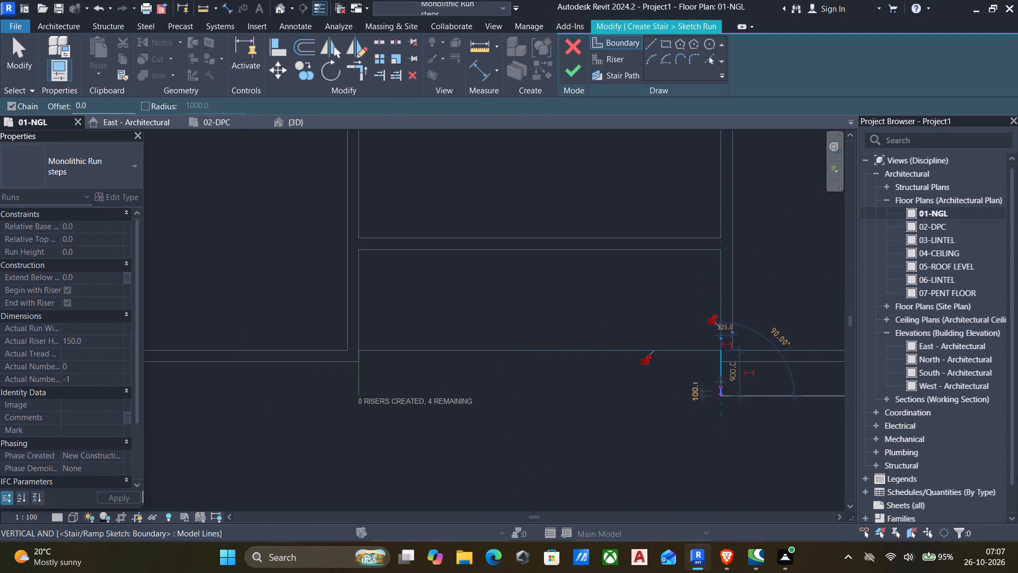
key("Escape")
Draw a straight riser line along the recess's floor edge, joining the north ends of the two boundary lines.
left_click(605, 64)
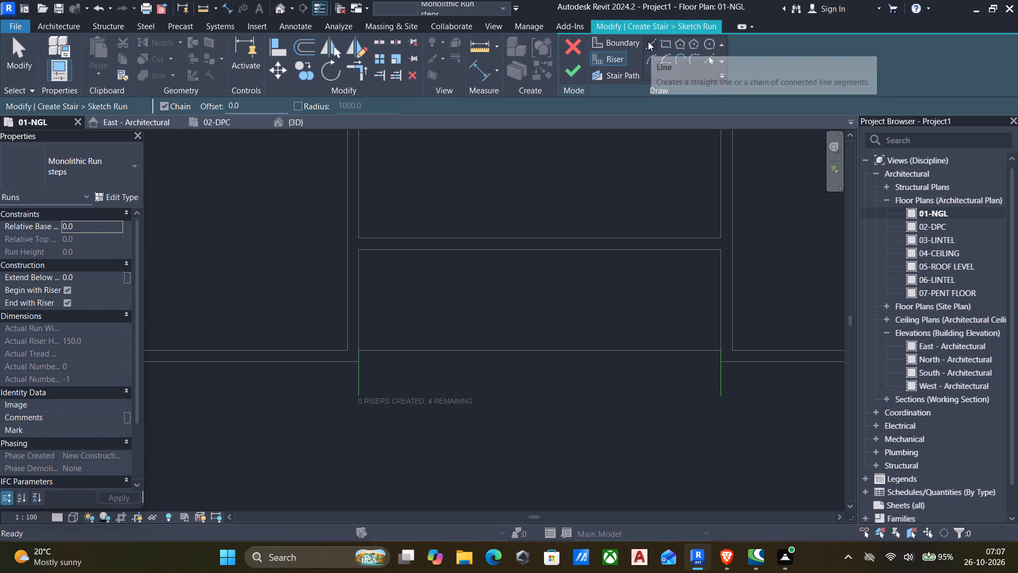
left_click(648, 41)
left_click(359, 350)
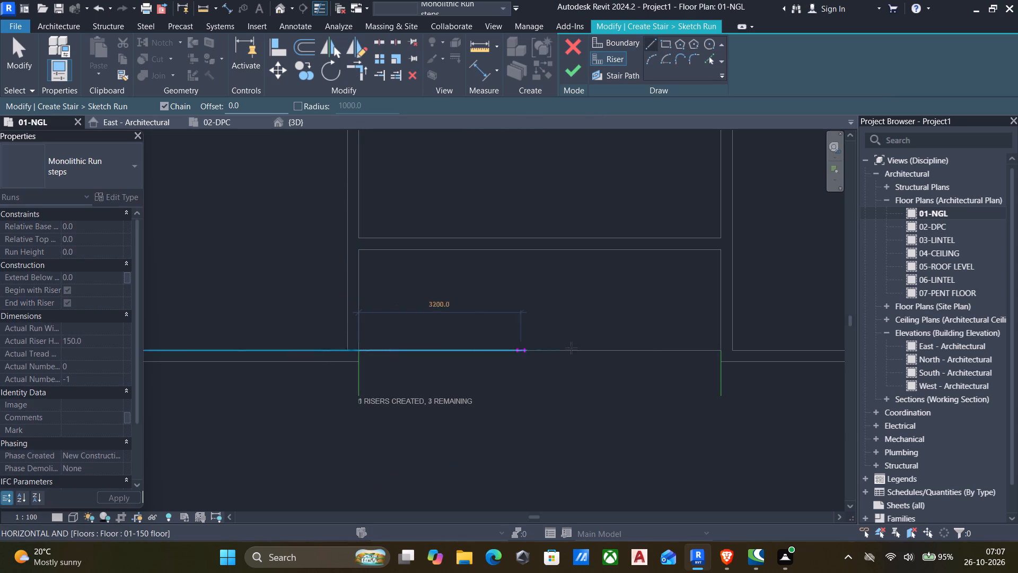
left_click(719, 348)
key("Escape")
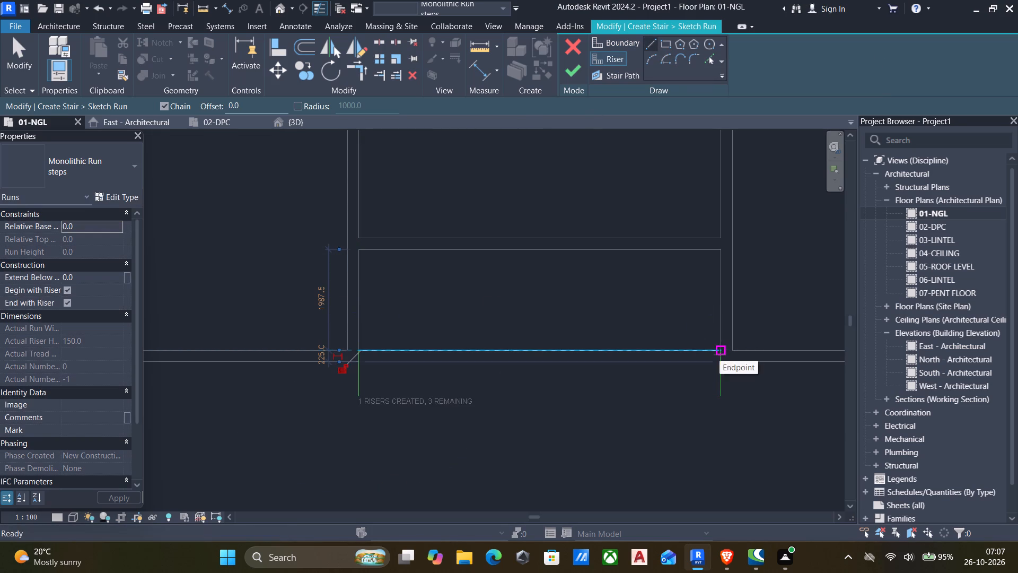
Offset copies of the riser line southward at 300 mm spacing, adding three more risers down to the boundary ends.
left_click(306, 48)
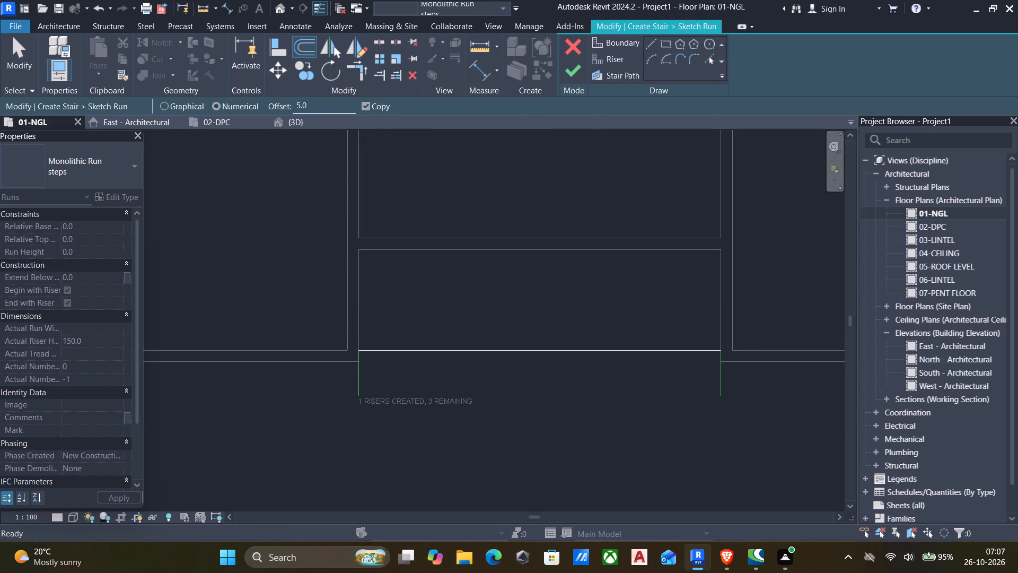
left_click_drag(320, 105, 231, 108)
type("30")
key("0")
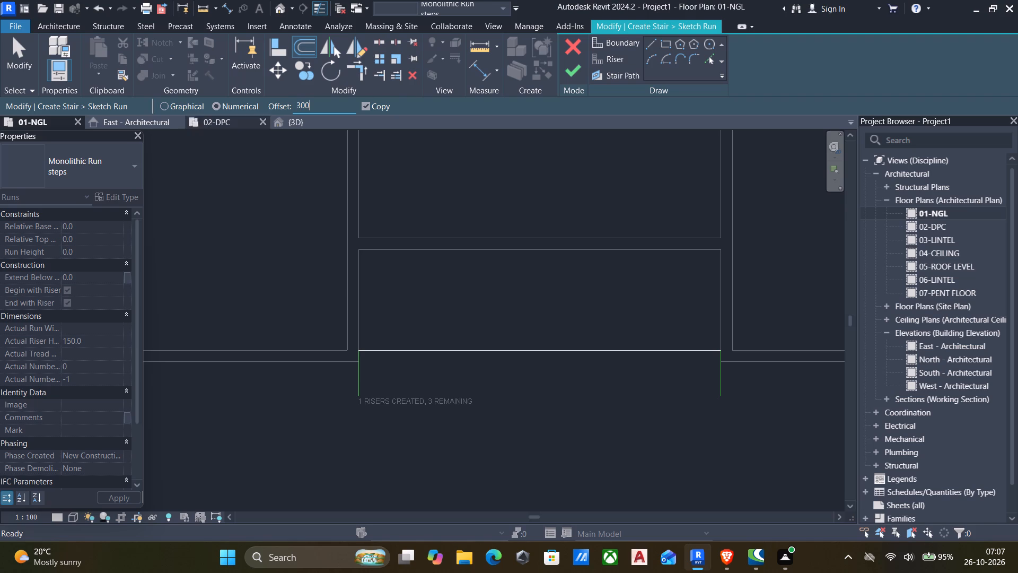
left_click(533, 355)
left_click(525, 367)
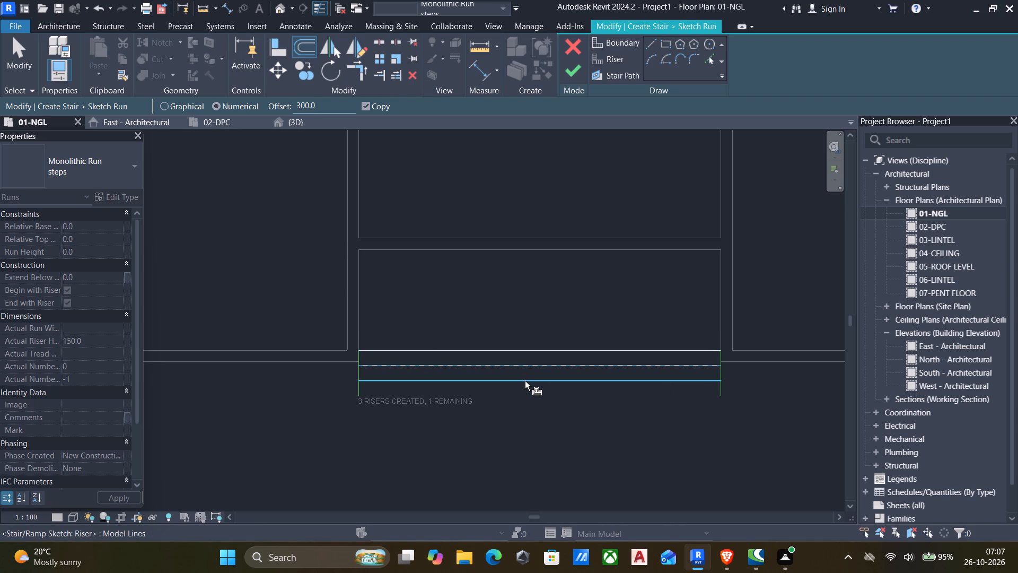
left_click(525, 381)
scroll(527, 420, "down", 2)
middle_click_drag(527, 424, 490, 423)
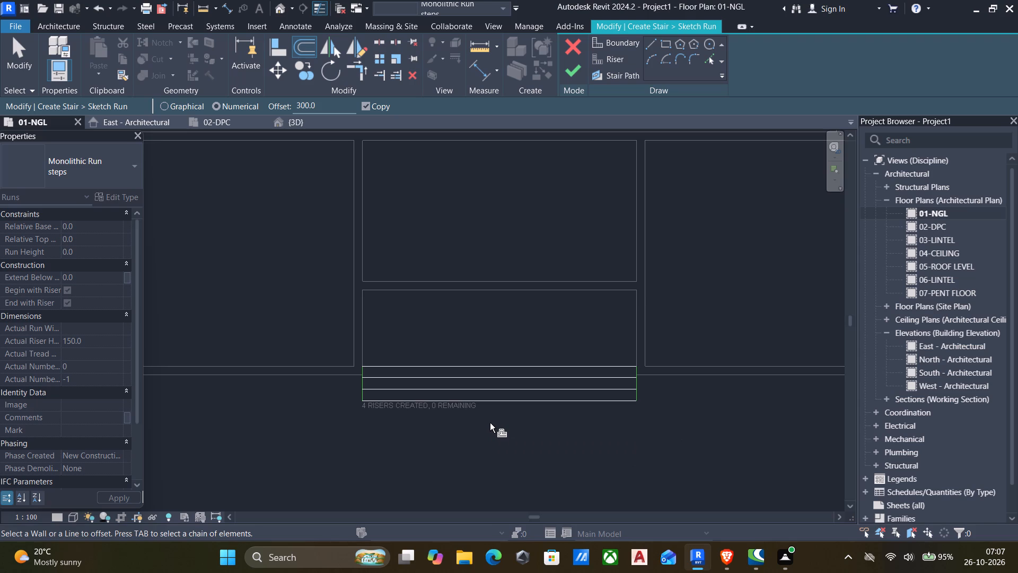
scroll(564, 472, "up", 4)
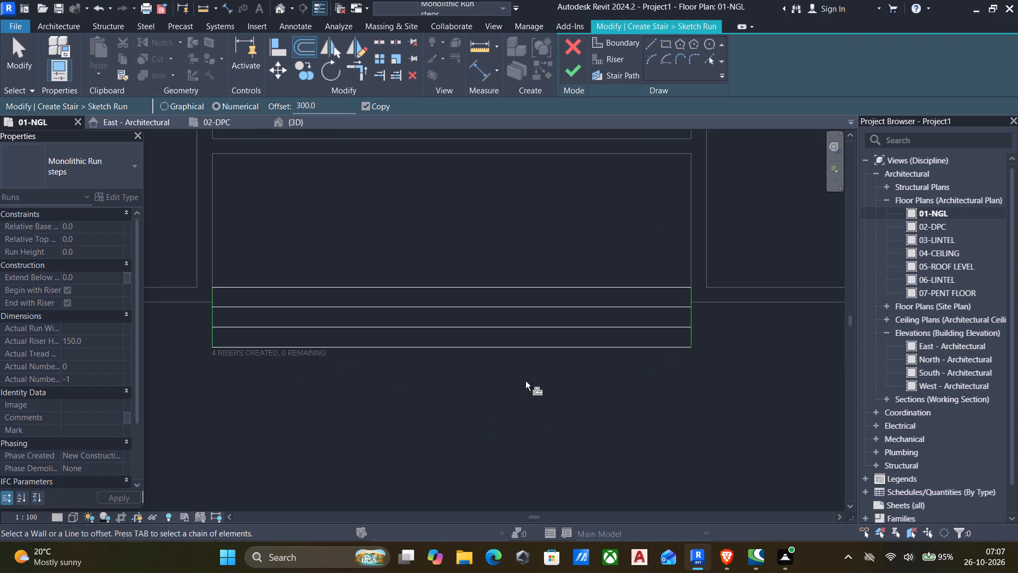
left_click(525, 381)
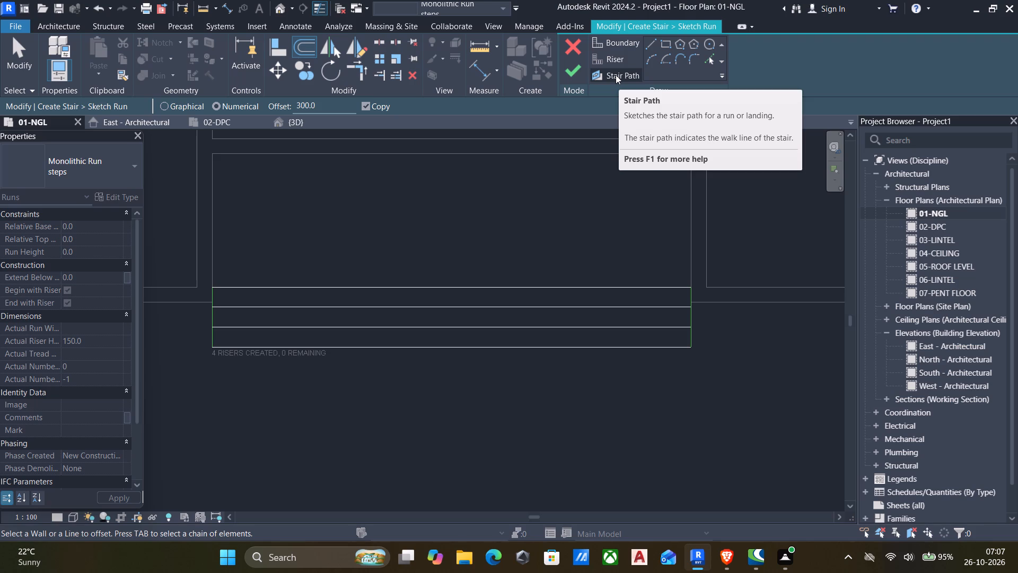
Draw a straight stair path northward at mid-width from the southernmost riser to the recess's floor edge and finish the run sketch.
left_click(616, 75)
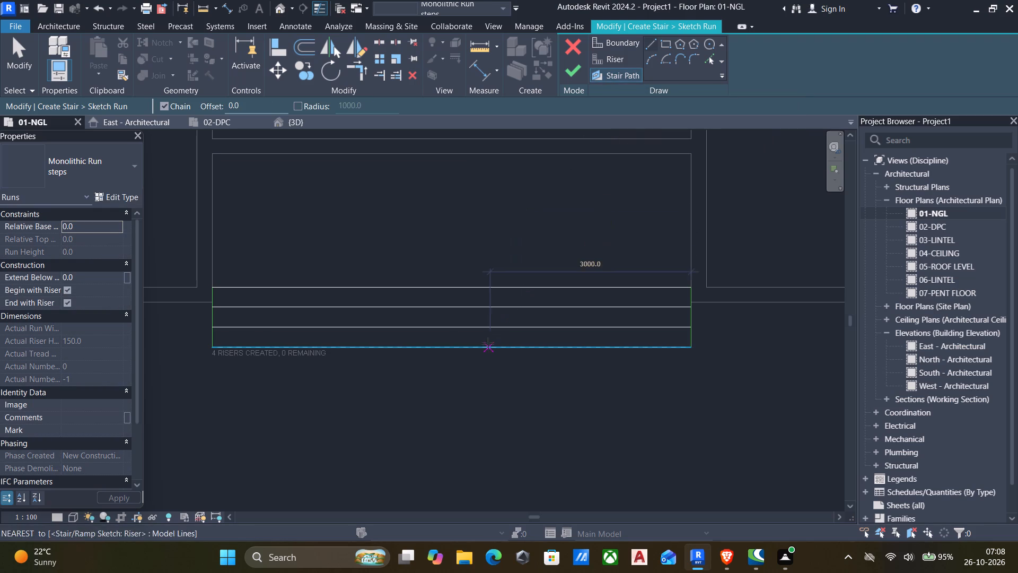
left_click(450, 349)
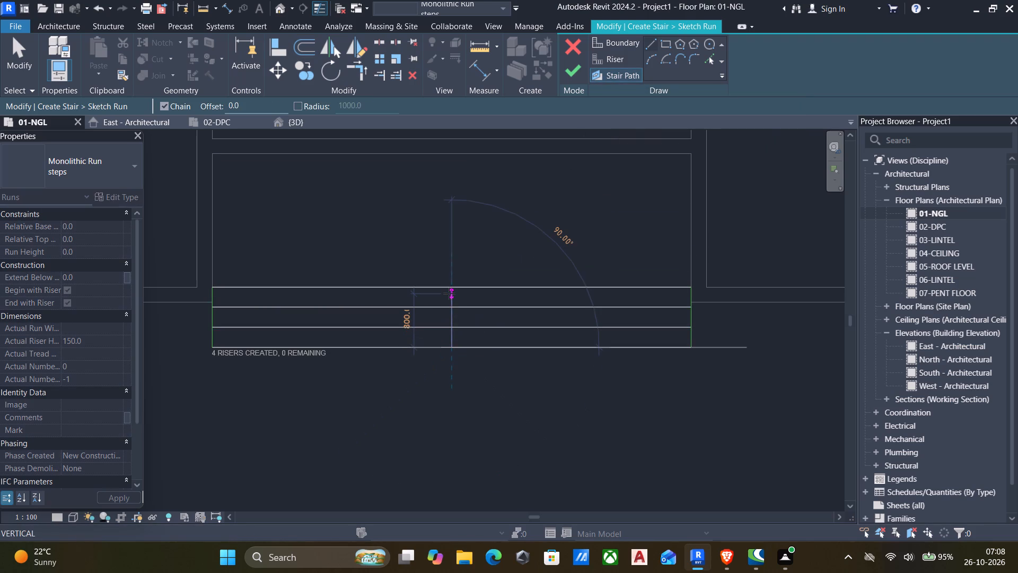
left_click(450, 291)
left_click(567, 68)
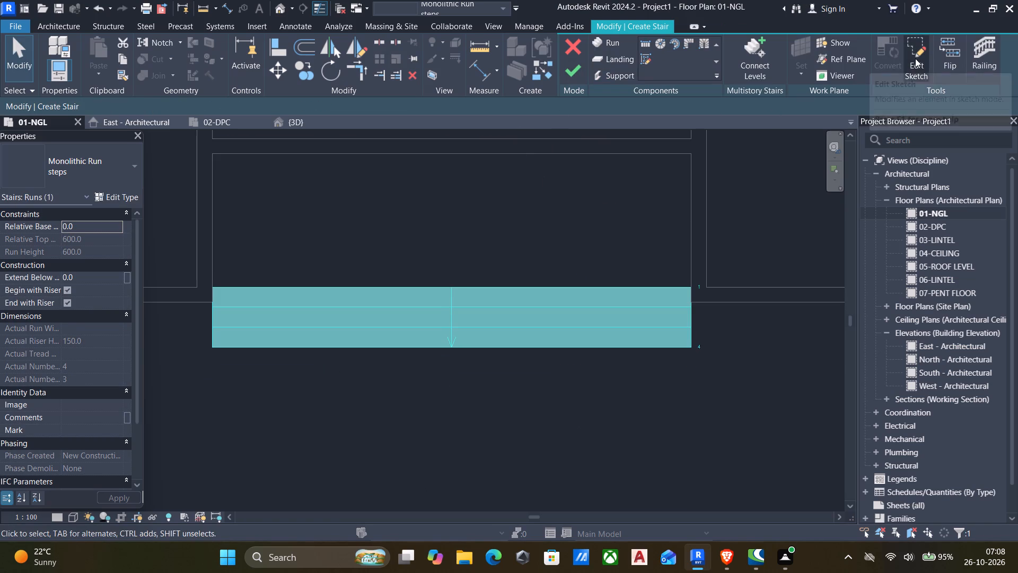
left_click(915, 58)
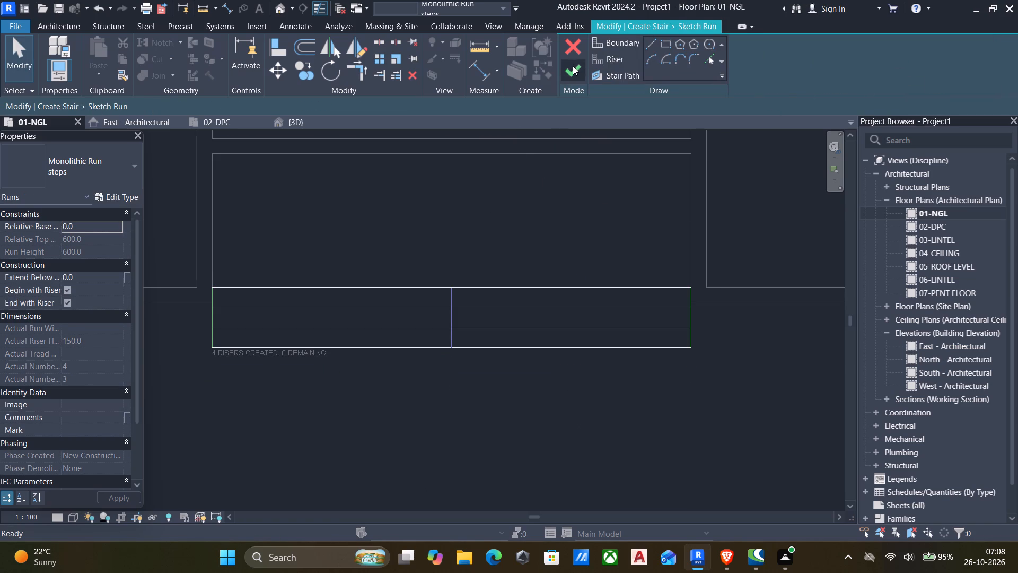
left_click(573, 66)
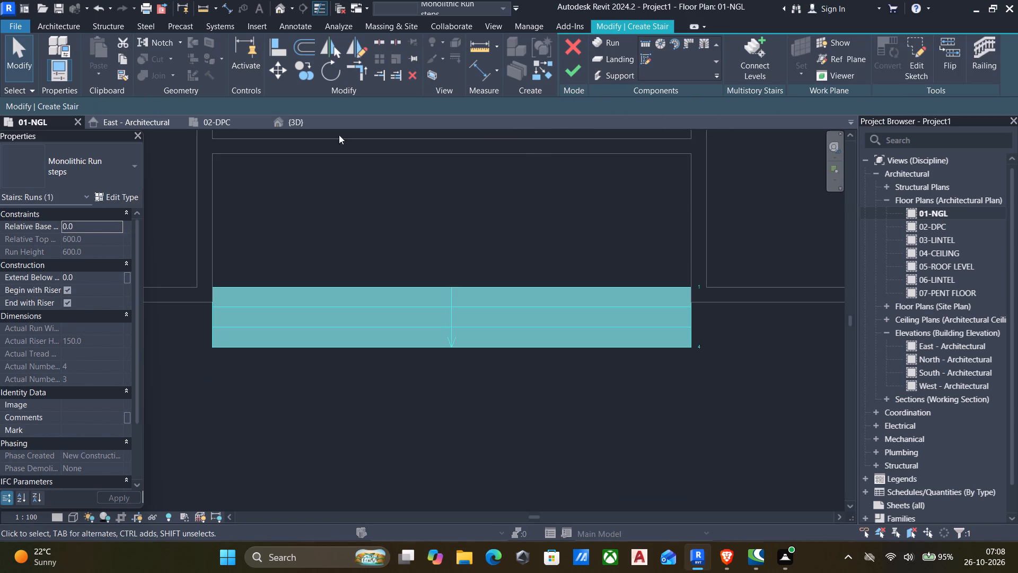
Select the sketched run in the 3D view and flip its direction so the steps rise toward the building.
left_click(282, 10)
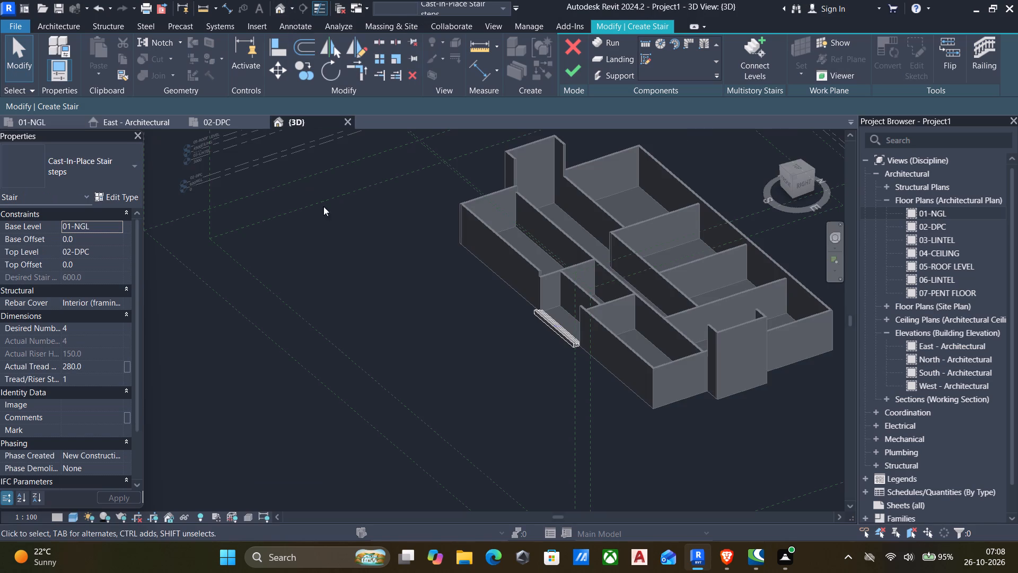
scroll(588, 365, "up", 5)
scroll(543, 312, "up", 11)
left_click(543, 312)
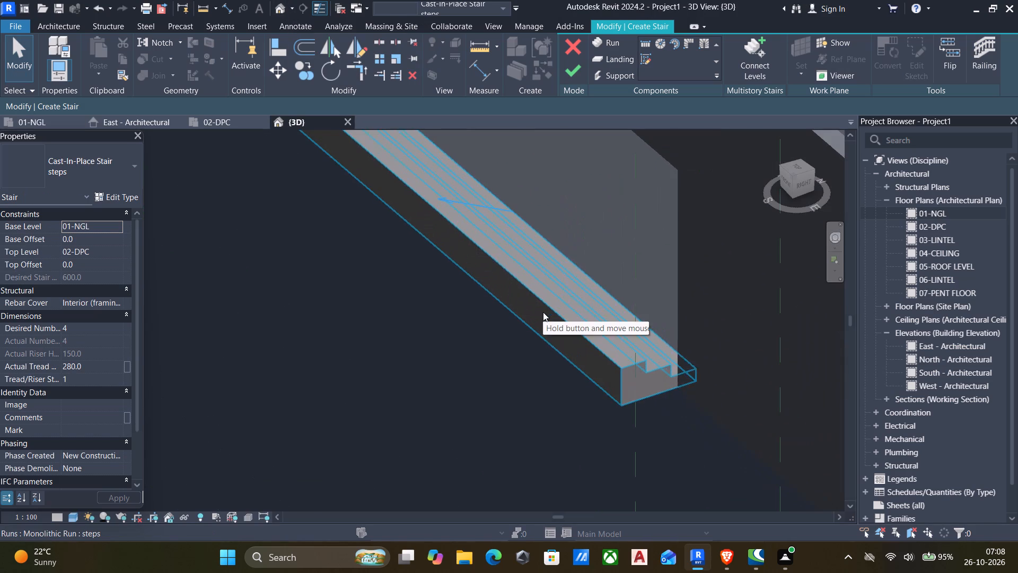
left_click(537, 297)
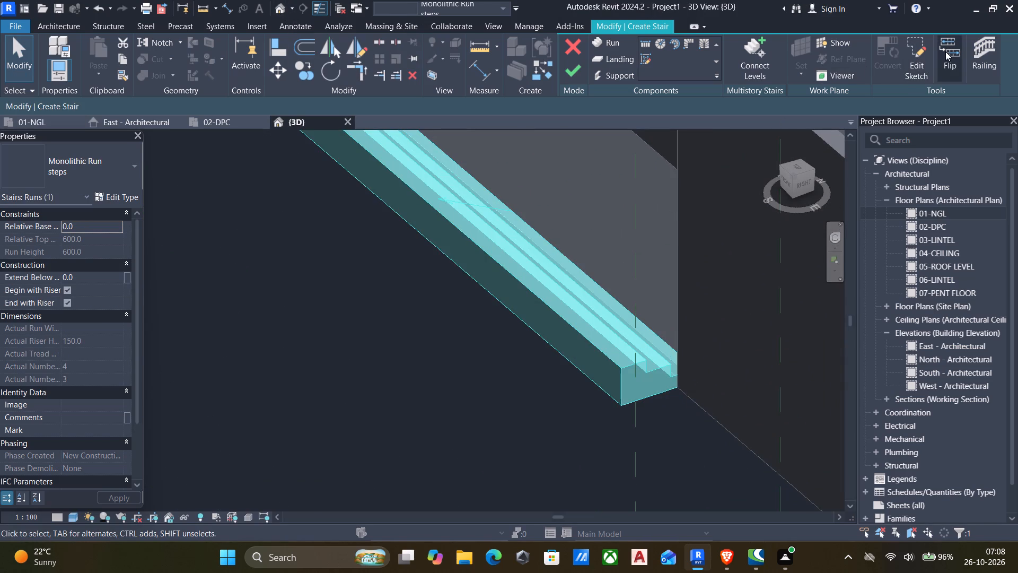
left_click(942, 51)
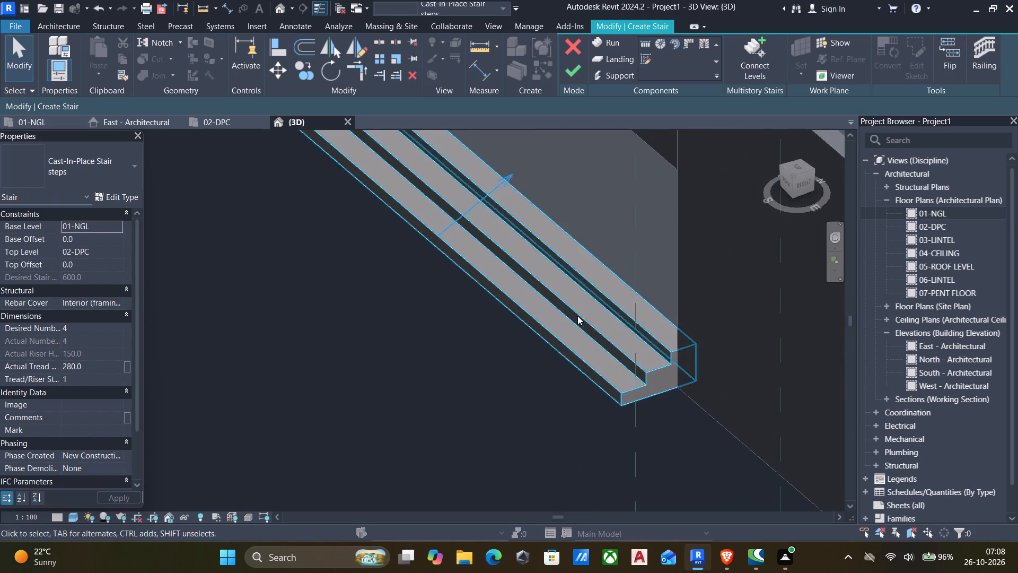
Examine the flipped entrance steps and the base of the walls and floor from several angles, including from below.
scroll(556, 326, "down", 5)
middle_click_drag(546, 336, 513, 385)
key("Escape")
scroll(554, 297, "up", 6)
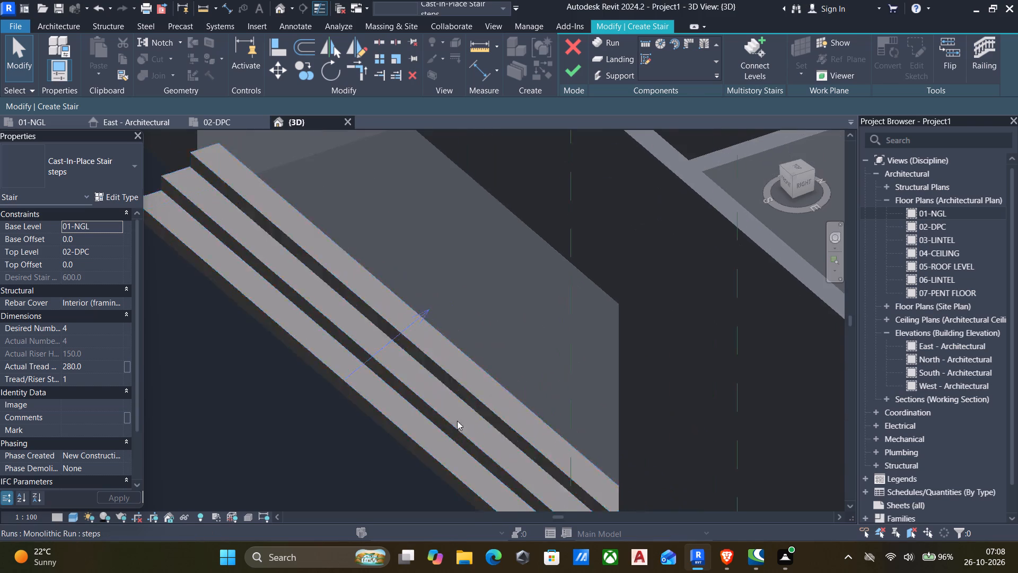
scroll(452, 433, "up", 4)
scroll(450, 413, "down", 12)
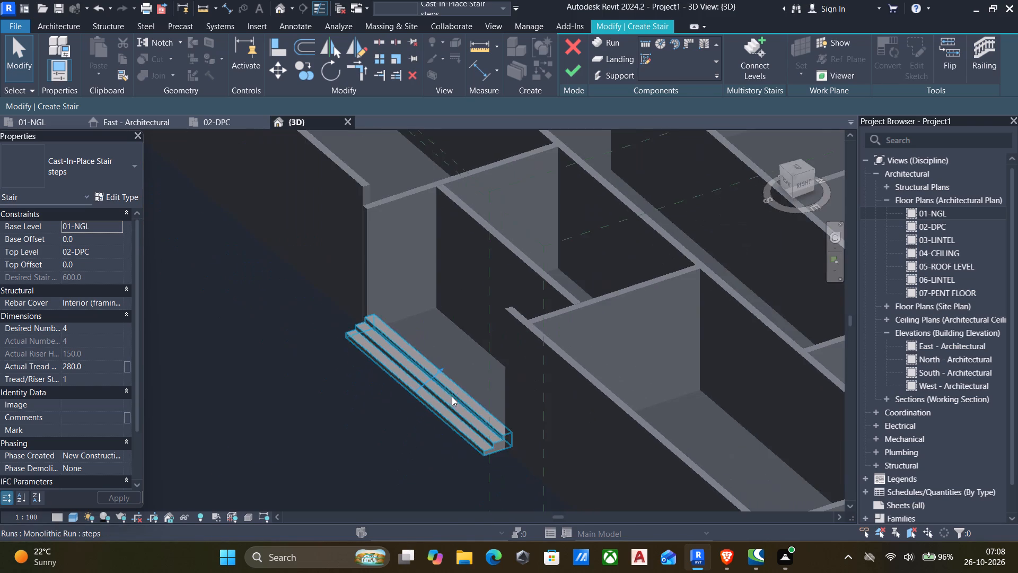
scroll(472, 416, "down", 2)
middle_click_drag(472, 419, 466, 398, "shift")
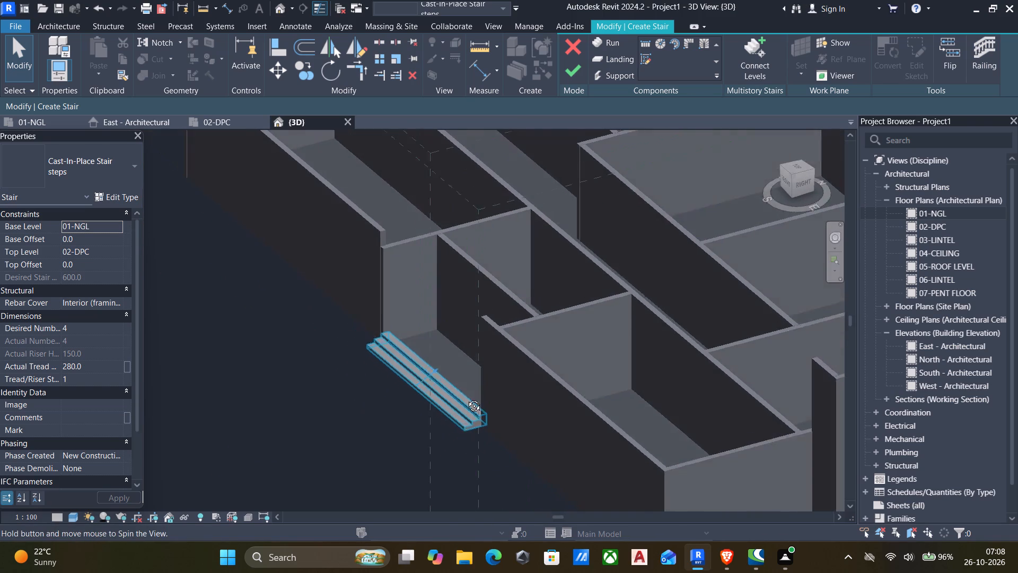
middle_click_drag(466, 398, 446, 307, "shift")
scroll(445, 385, "up", 6)
middle_click_drag(385, 280, 384, 281, "shift")
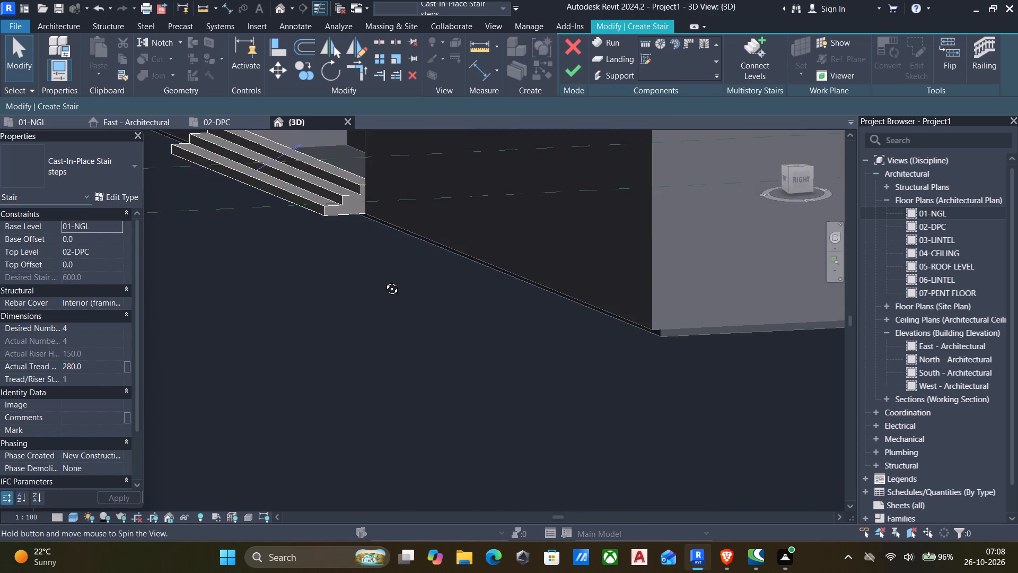
middle_click_drag(384, 281, 478, 309, "shift")
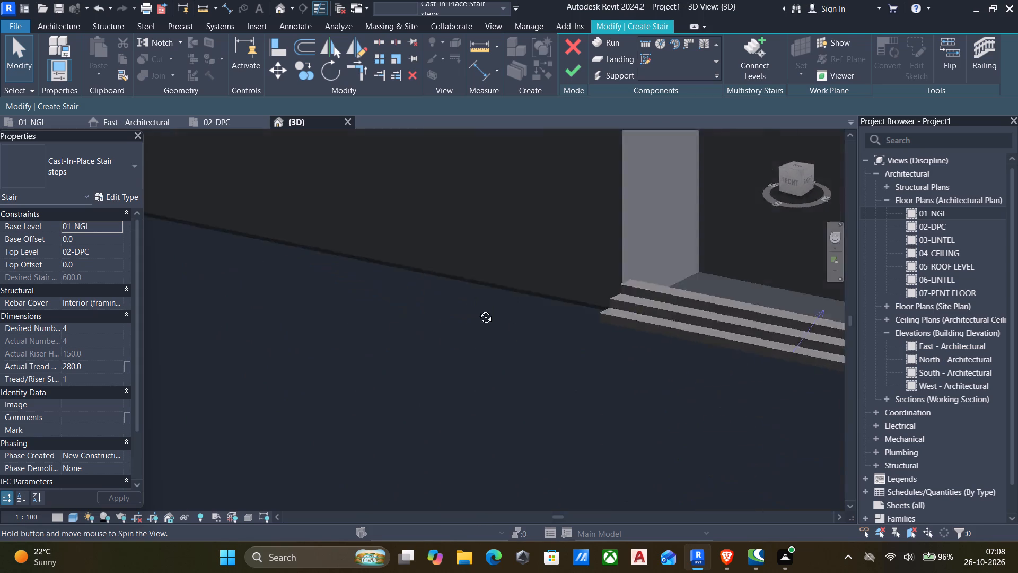
middle_click_drag(478, 309, 503, 227, "shift")
scroll(503, 227, "down", 6)
middle_click_drag(492, 242, 421, 396)
middle_click_drag(589, 323, 574, 242, "shift")
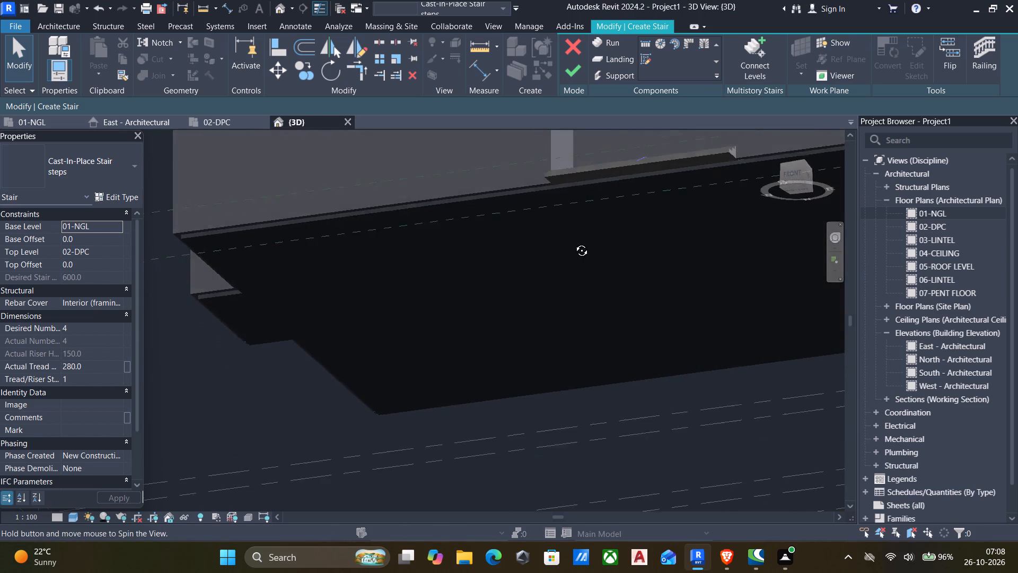
middle_click_drag(574, 242, 479, 361, "shift")
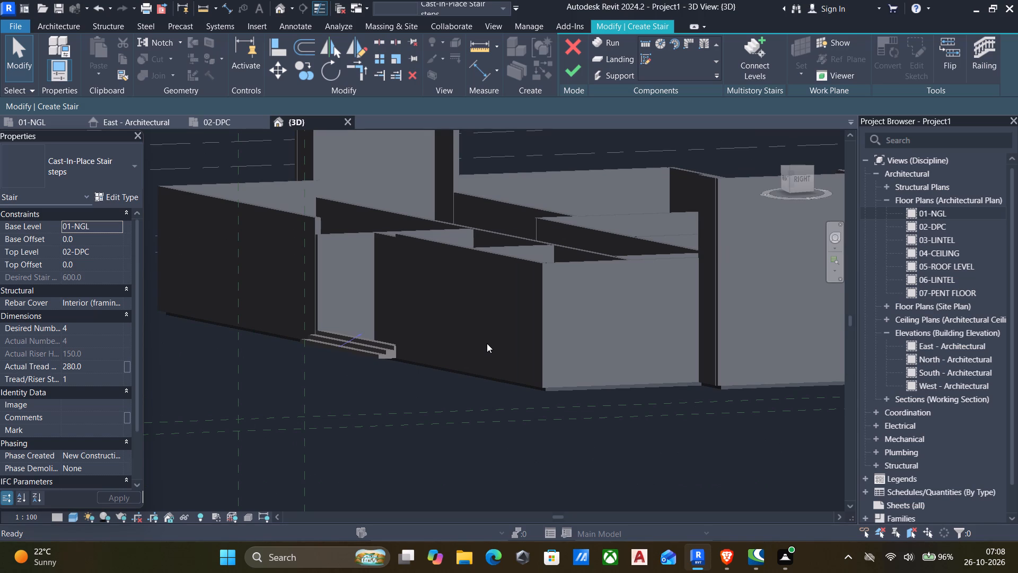
scroll(343, 386, "up", 5)
scroll(402, 328, "up", 4)
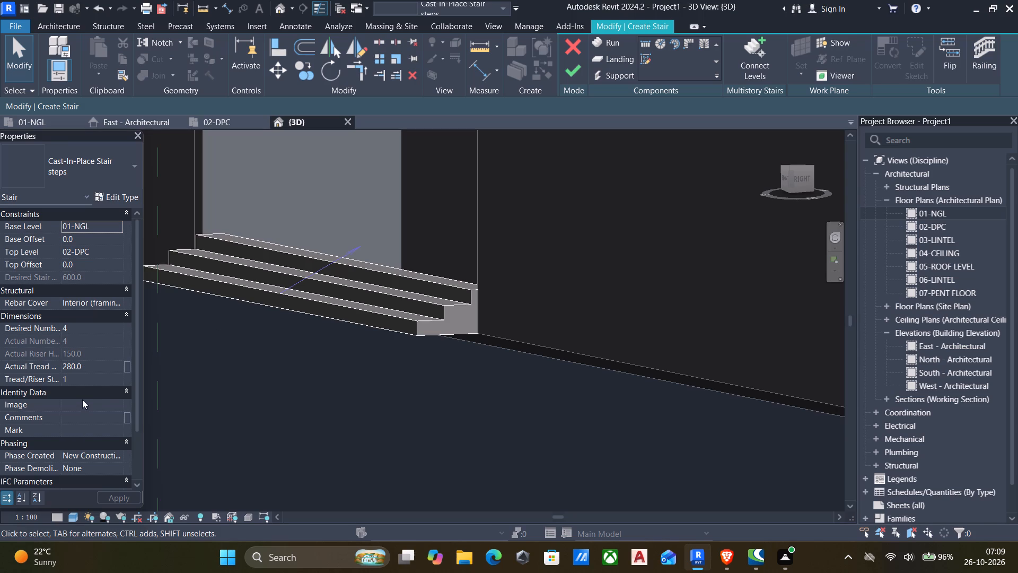
Set the entrance stair's actual tread depth to 300 mm.
left_click(92, 369)
type("150")
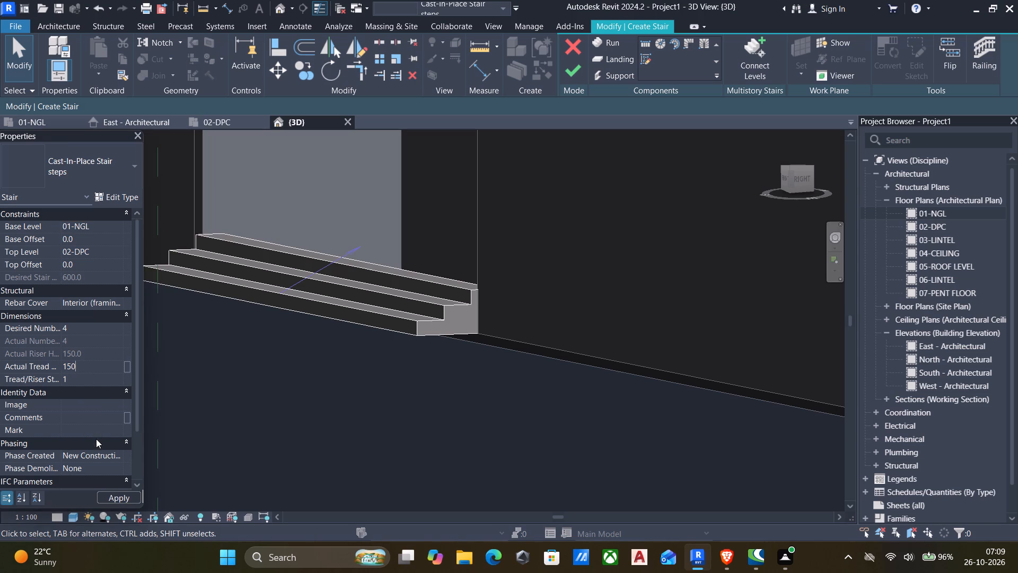
left_click(95, 358)
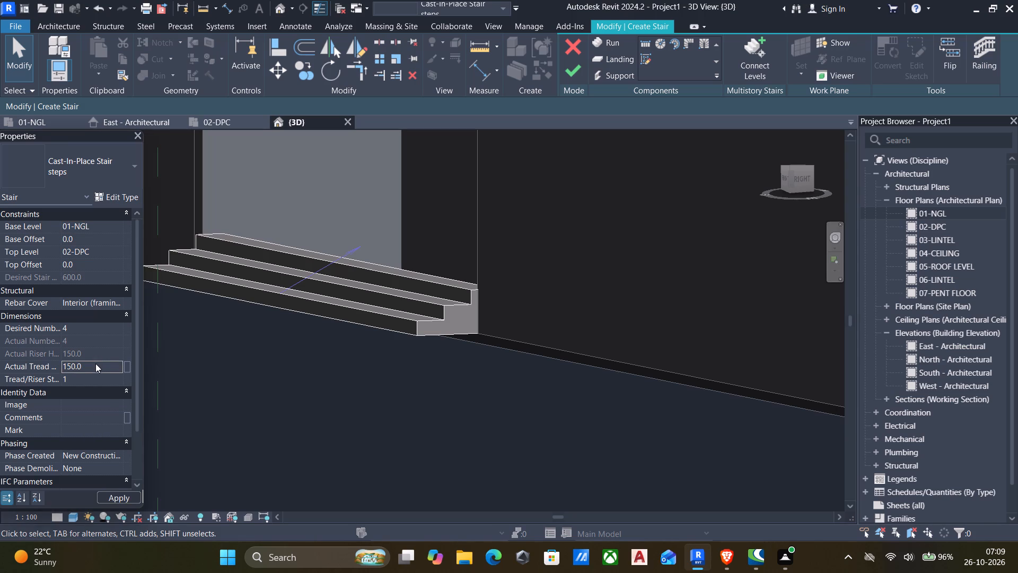
left_click(95, 364)
type("300")
left_click(110, 492)
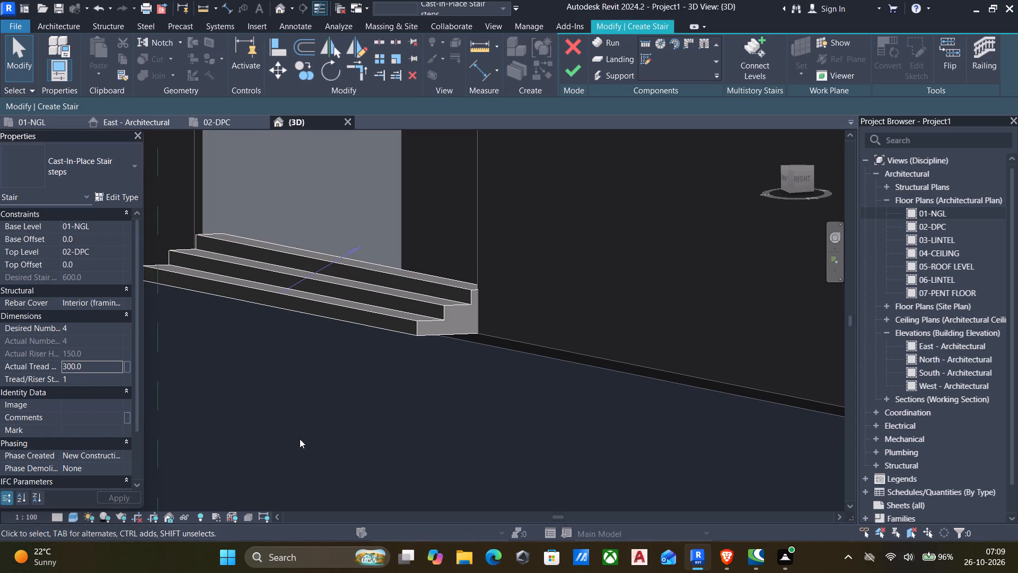
Check the steps against the whole building and finish the stair.
scroll(450, 312, "up", 4)
scroll(414, 335, "down", 1)
scroll(399, 385, "down", 2)
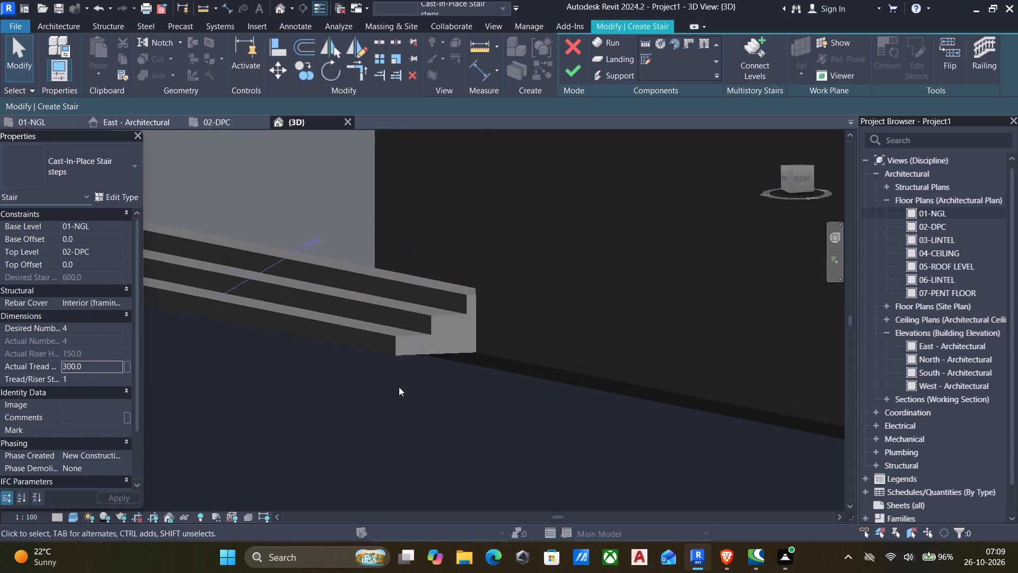
scroll(399, 387, "down", 9)
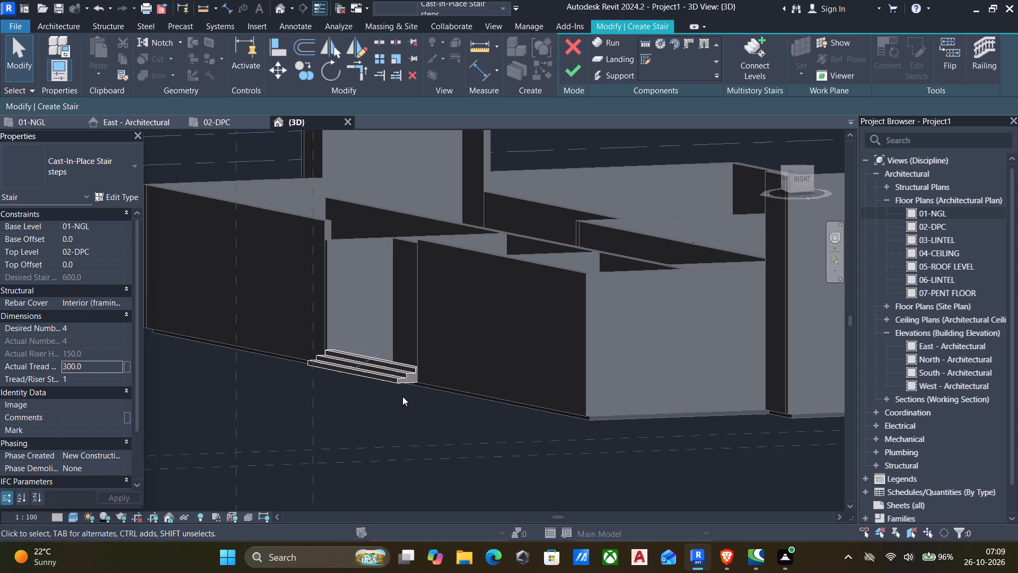
scroll(429, 398, "down", 4)
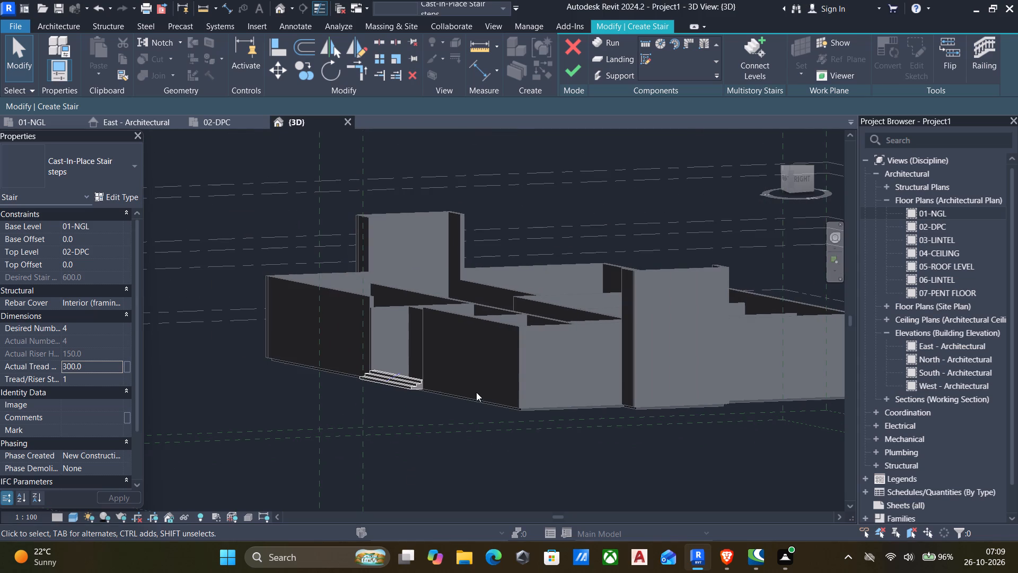
left_click(573, 74)
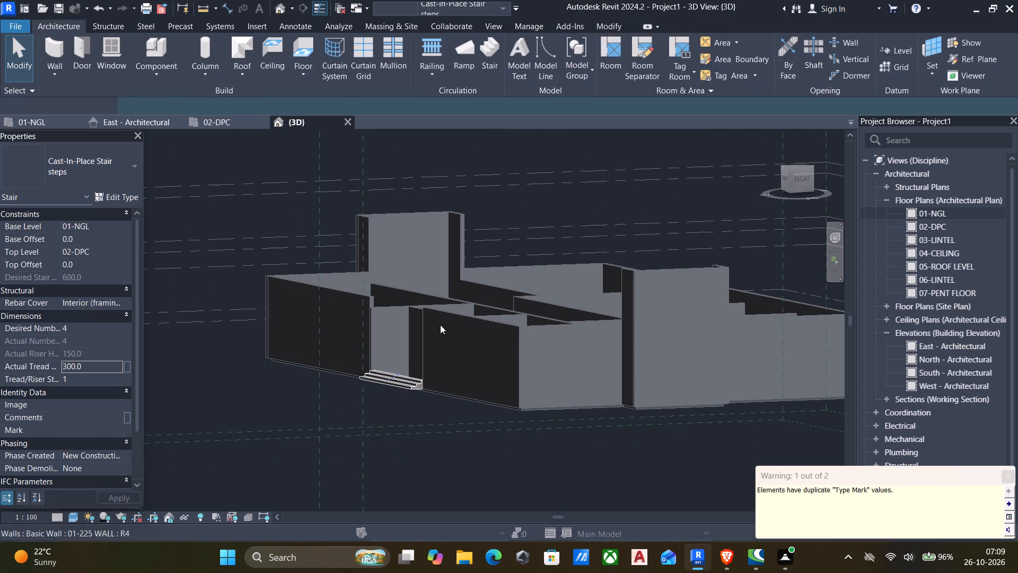
Reassign the 01-150 floor to level 02-DPC.
scroll(494, 411, "up", 5)
scroll(493, 411, "down", 6)
middle_click_drag(493, 411, 517, 381)
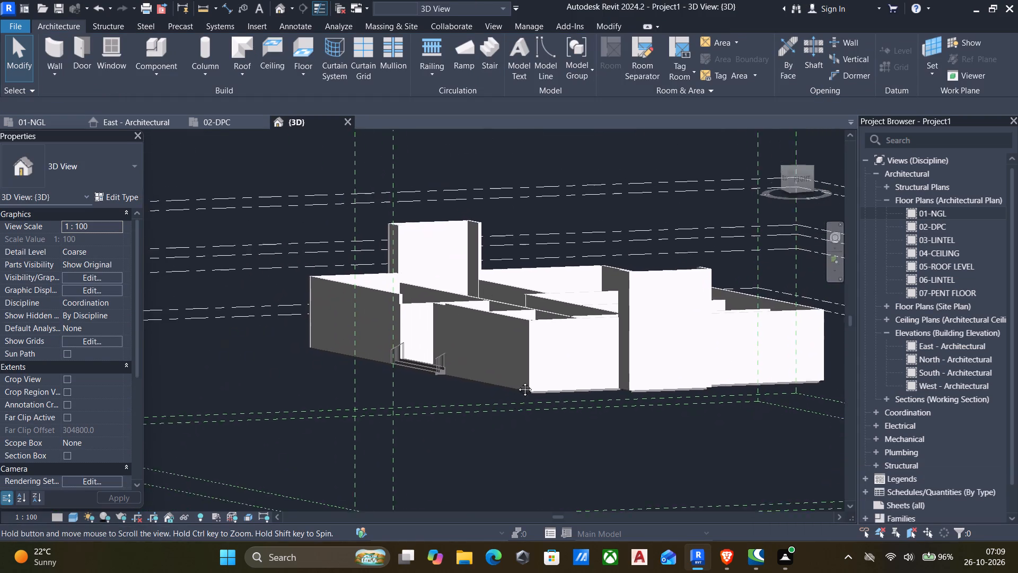
middle_click_drag(517, 381, 531, 366)
middle_click_drag(531, 366, 477, 320, "shift")
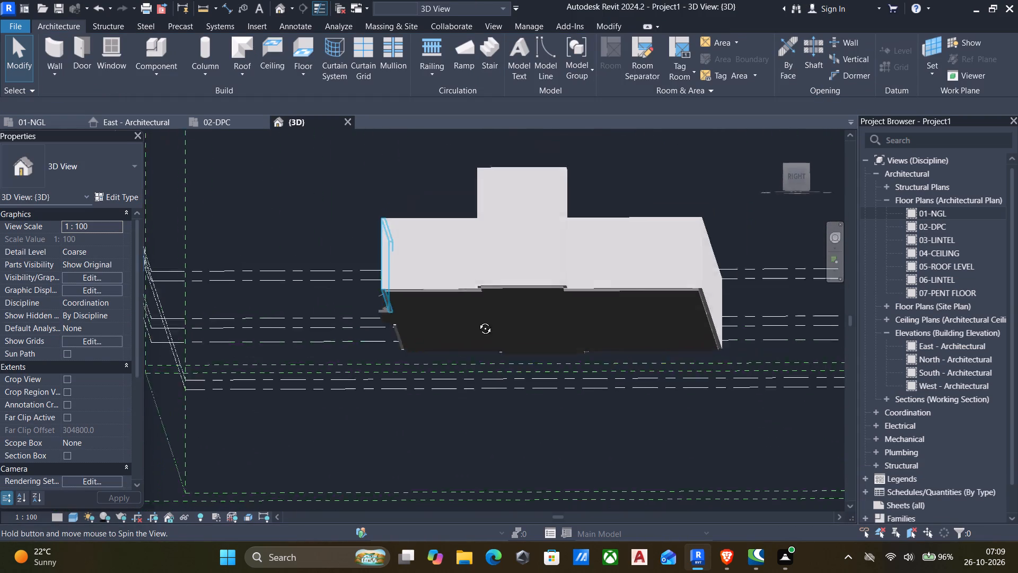
middle_click_drag(477, 320, 571, 251, "shift")
scroll(570, 251, "up", 3)
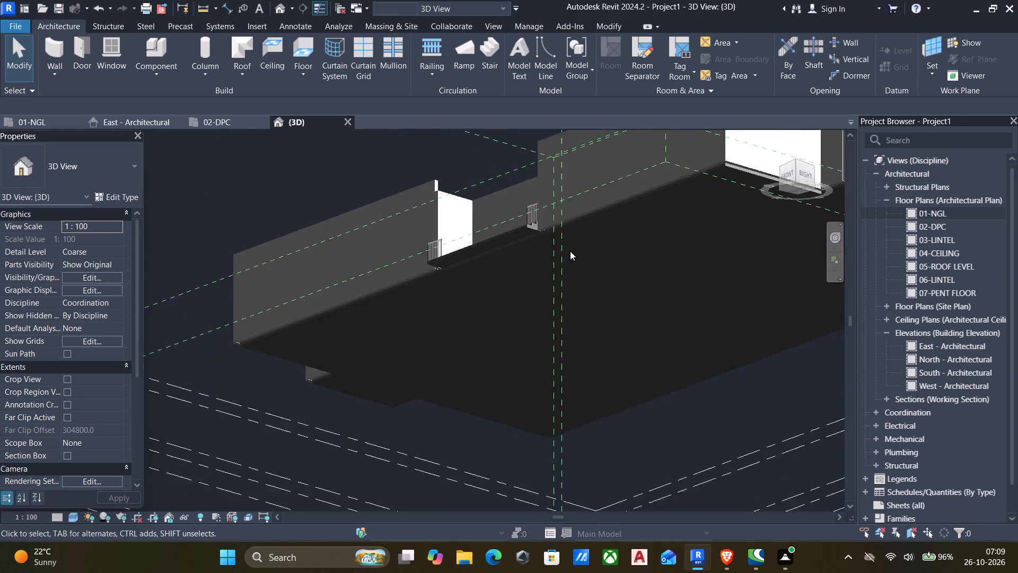
scroll(570, 251, "up", 2)
scroll(663, 214, "down", 2)
middle_click_drag(656, 223, 559, 395)
scroll(705, 333, "up", 5)
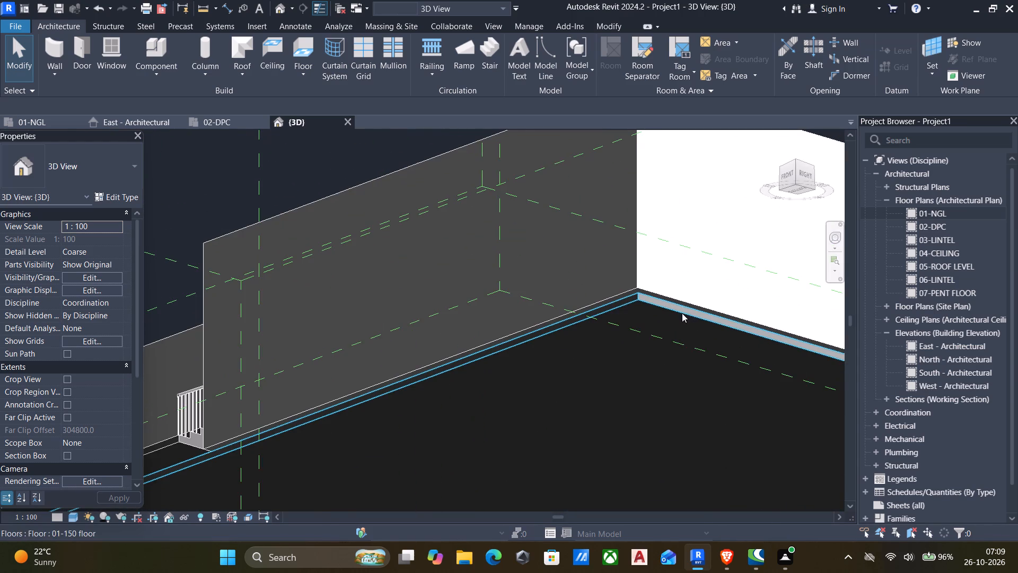
left_click(682, 313)
left_click(119, 227)
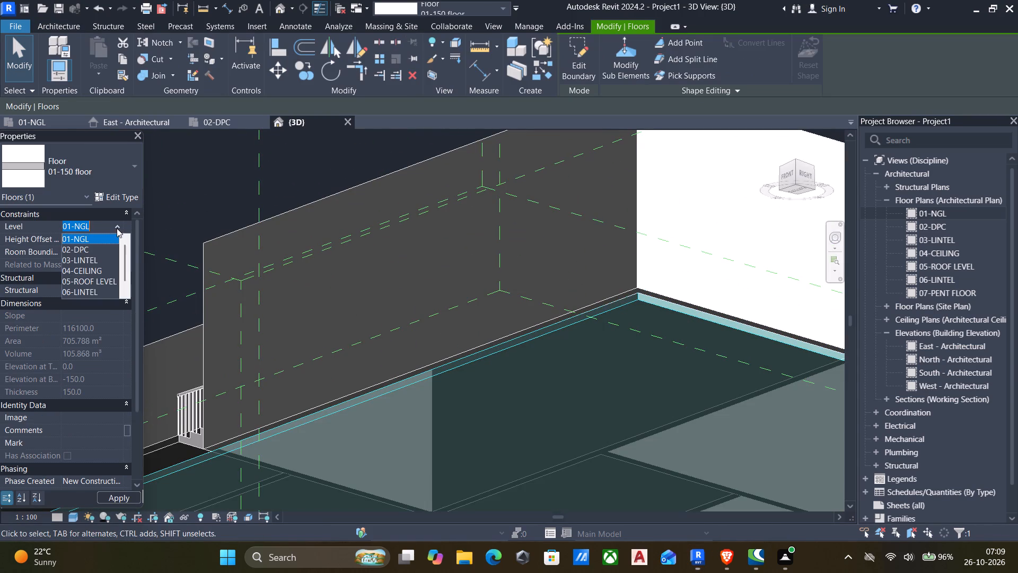
left_click(90, 249)
scroll(111, 280, "down", 1)
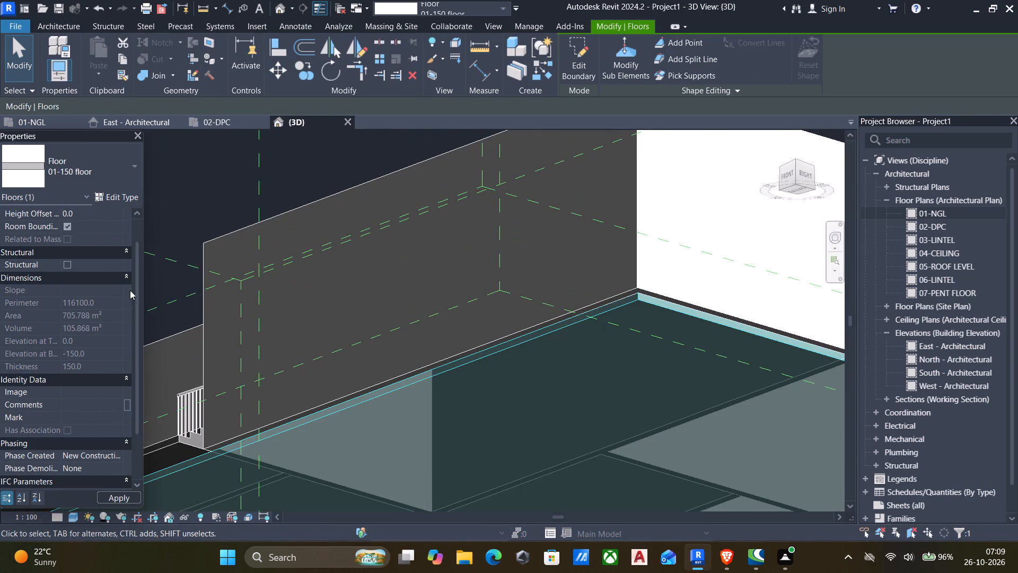
scroll(130, 290, "down", 4)
key("Escape")
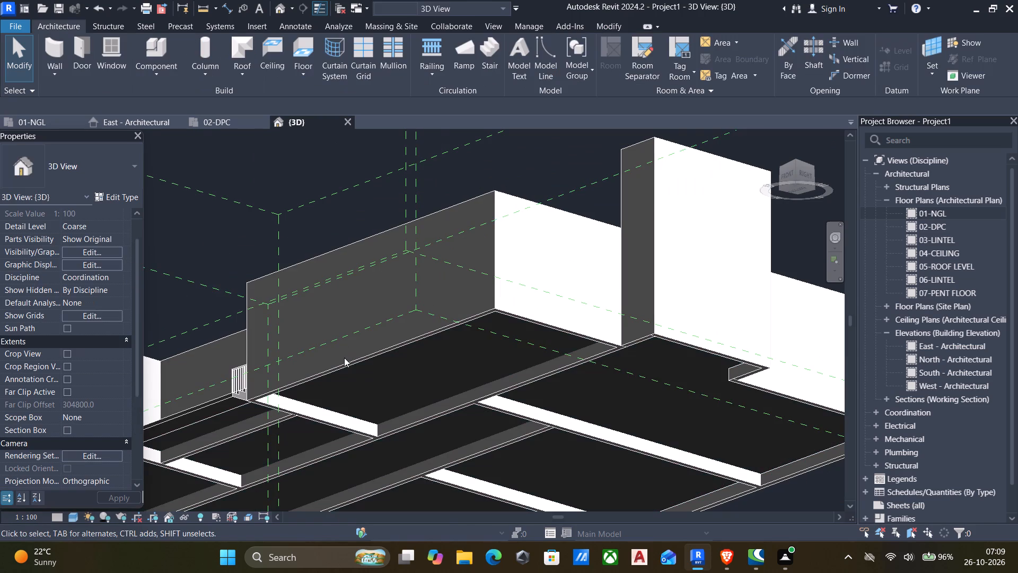
Examine the building and how the recess floor meets the entrance steps and their railings in the 3D view.
middle_click_drag(343, 359, 348, 474, "shift")
scroll(349, 475, "down", 6)
middle_click_drag(368, 456, 454, 273)
middle_click_drag(452, 309, 443, 376, "shift")
scroll(442, 376, "up", 2, "shift")
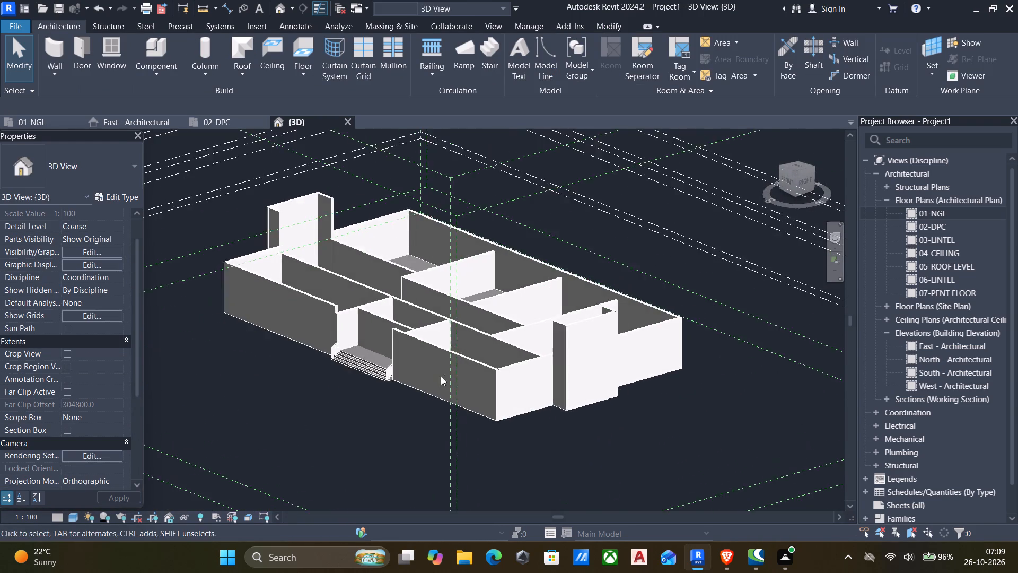
scroll(441, 376, "up", 4, "shift")
scroll(320, 383, "up", 11)
middle_click(314, 369)
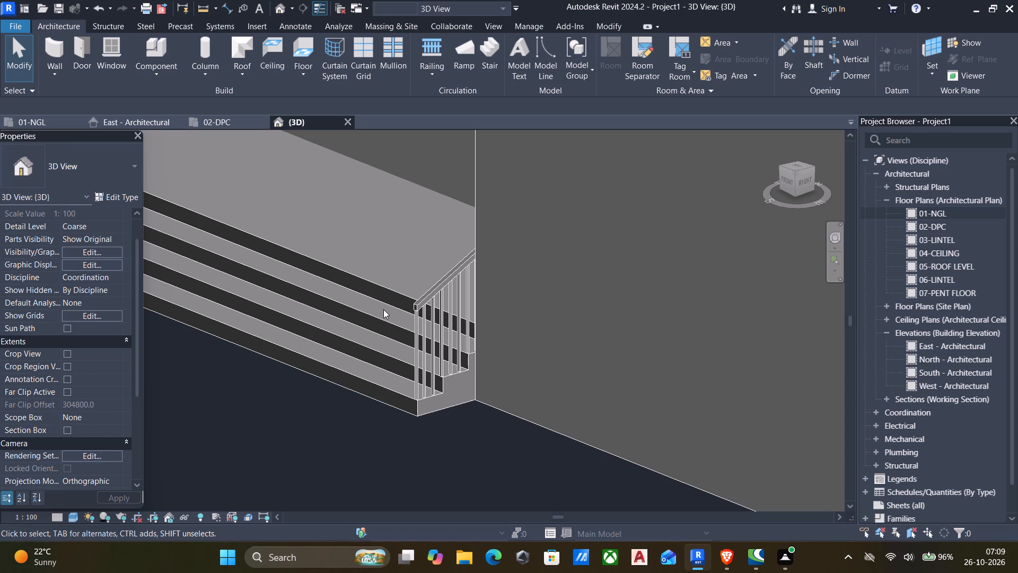
scroll(371, 329, "up", 5)
scroll(358, 367, "down", 5)
middle_click_drag(358, 369, 468, 337)
scroll(433, 367, "down", 5)
middle_click_drag(433, 367, 468, 326, "shift")
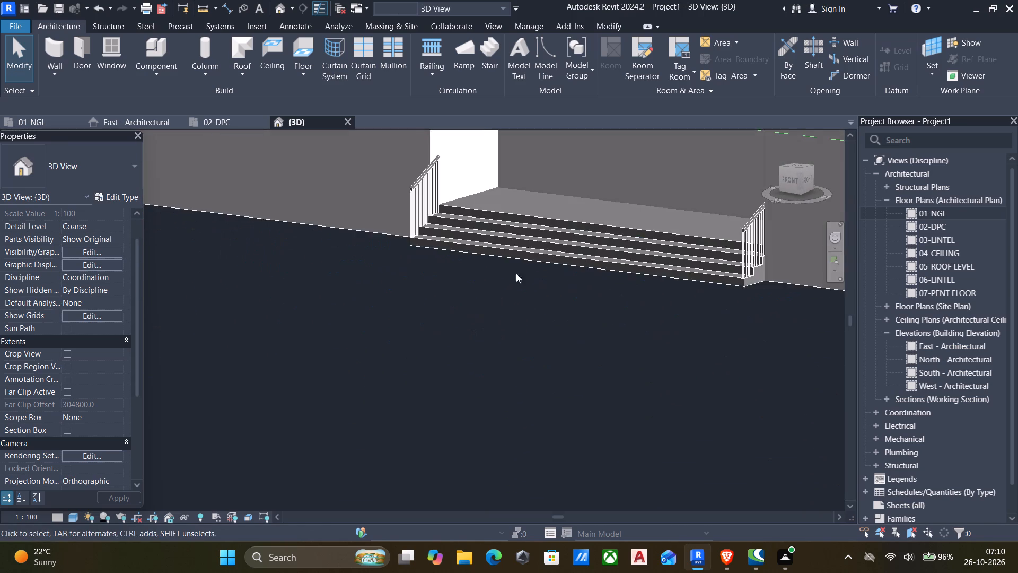
scroll(541, 237, "up", 5)
middle_click_drag(541, 233, 462, 324)
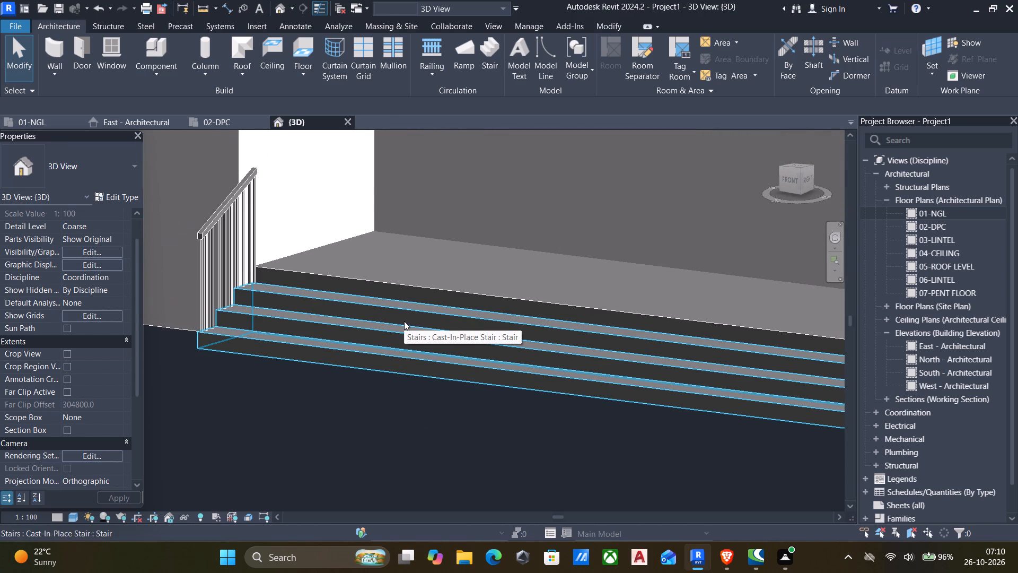
Delete the two railings at either end of the entrance steps in the 3D view.
scroll(396, 327, "down", 4)
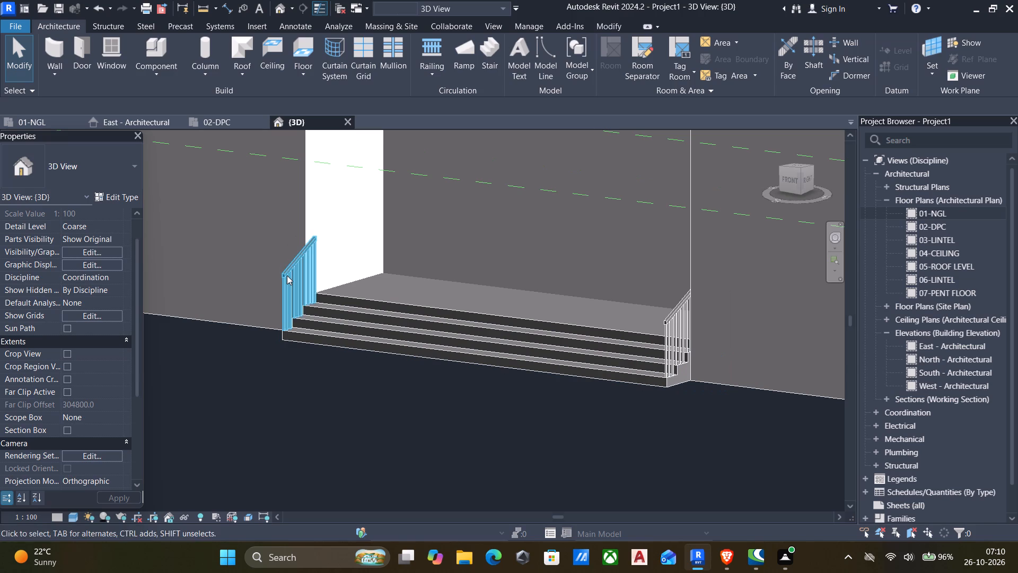
left_click(287, 275)
key("Delete")
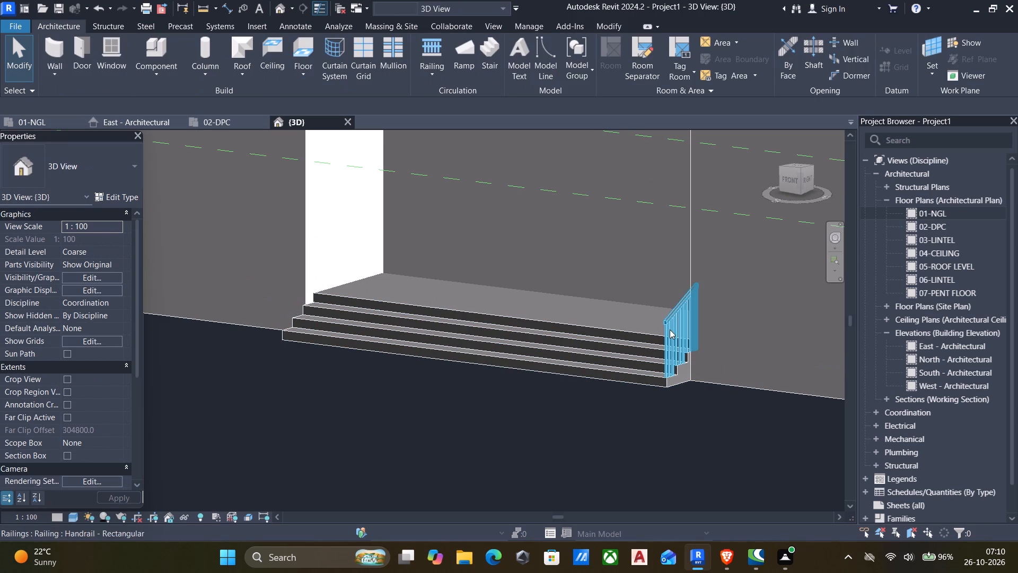
left_click(671, 329)
key("Delete")
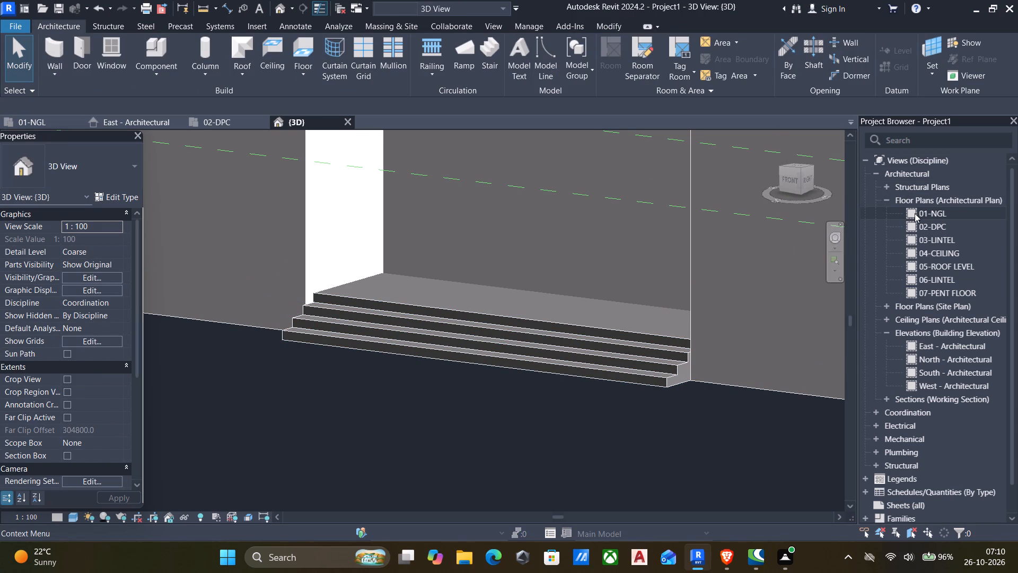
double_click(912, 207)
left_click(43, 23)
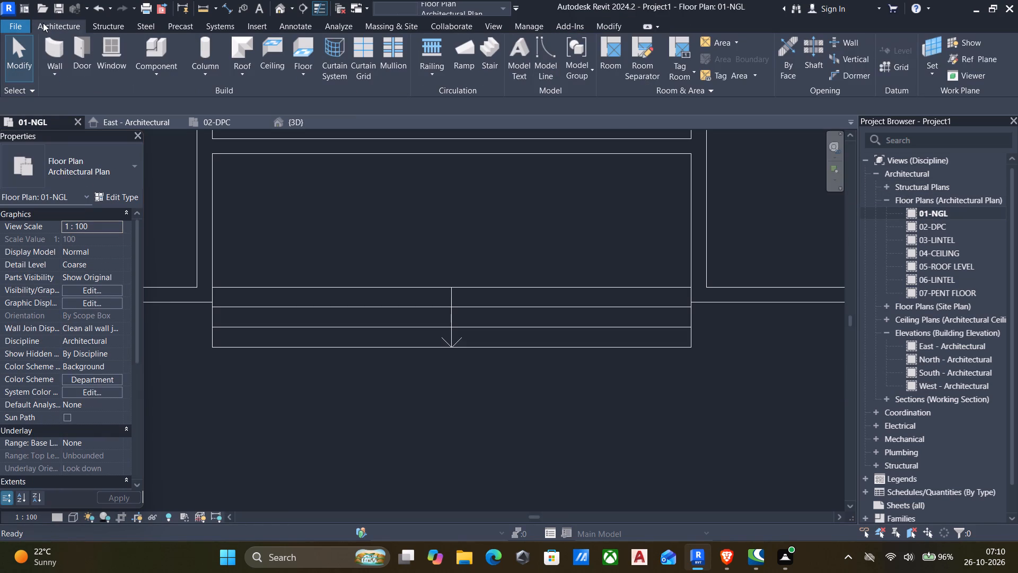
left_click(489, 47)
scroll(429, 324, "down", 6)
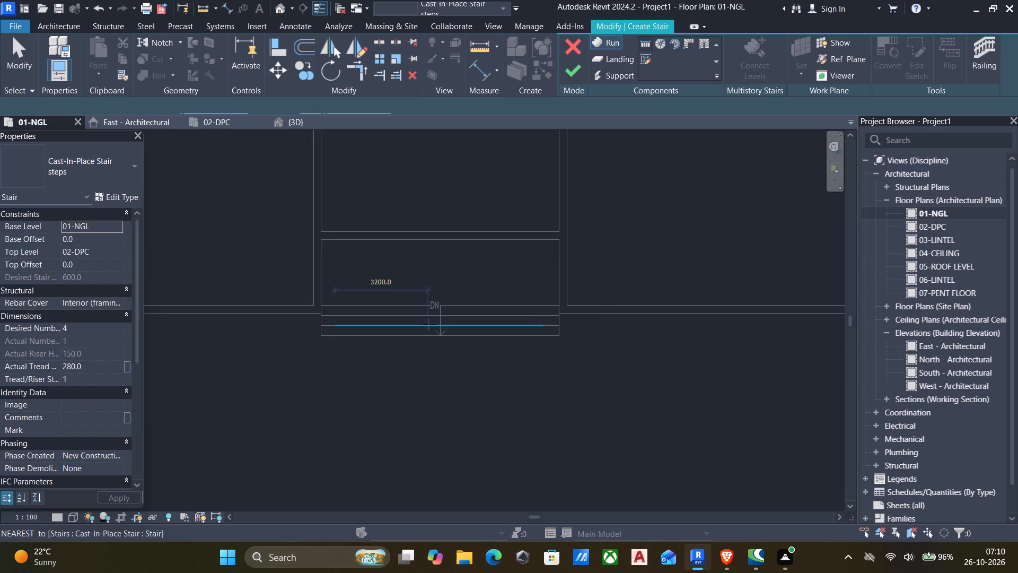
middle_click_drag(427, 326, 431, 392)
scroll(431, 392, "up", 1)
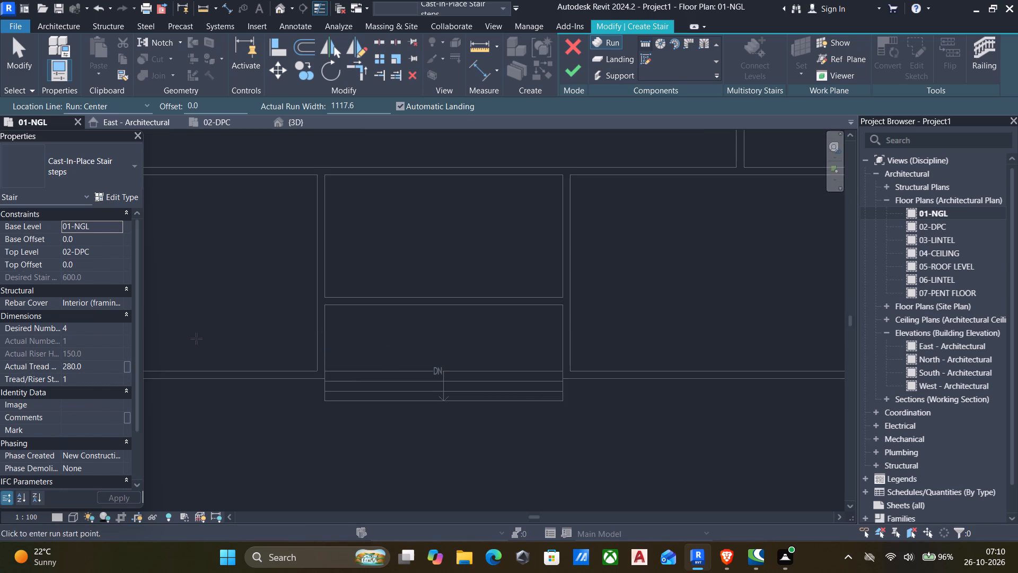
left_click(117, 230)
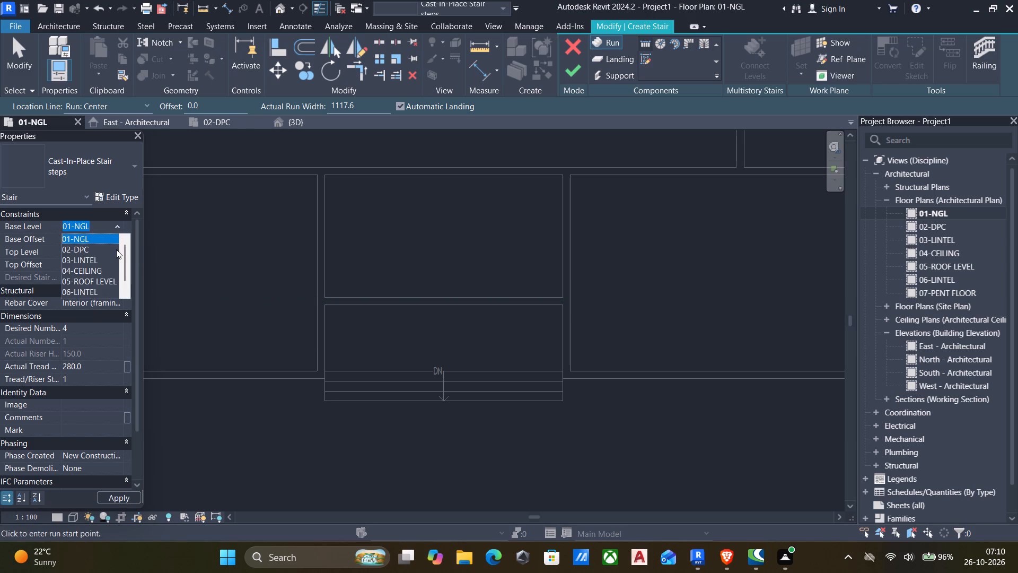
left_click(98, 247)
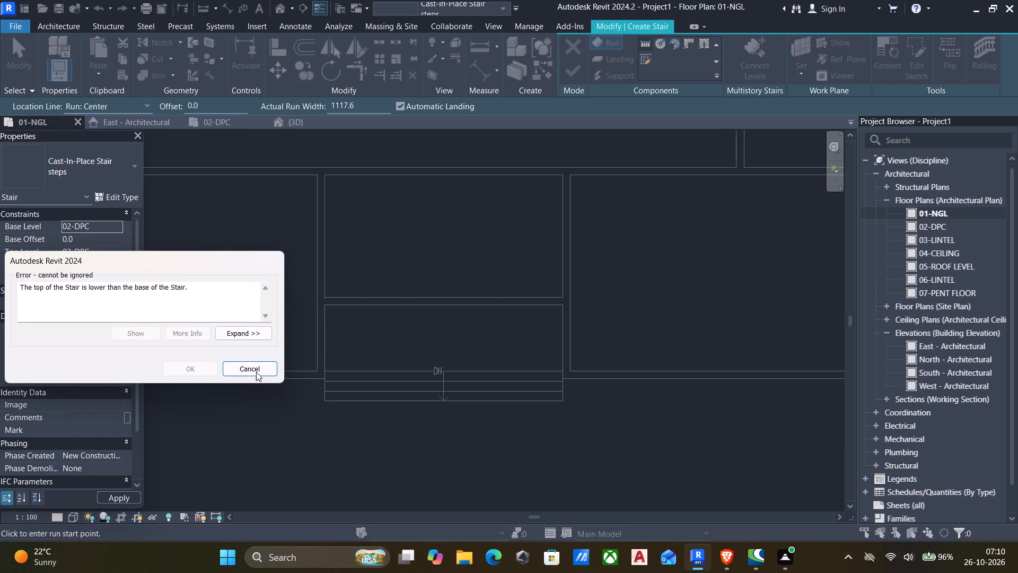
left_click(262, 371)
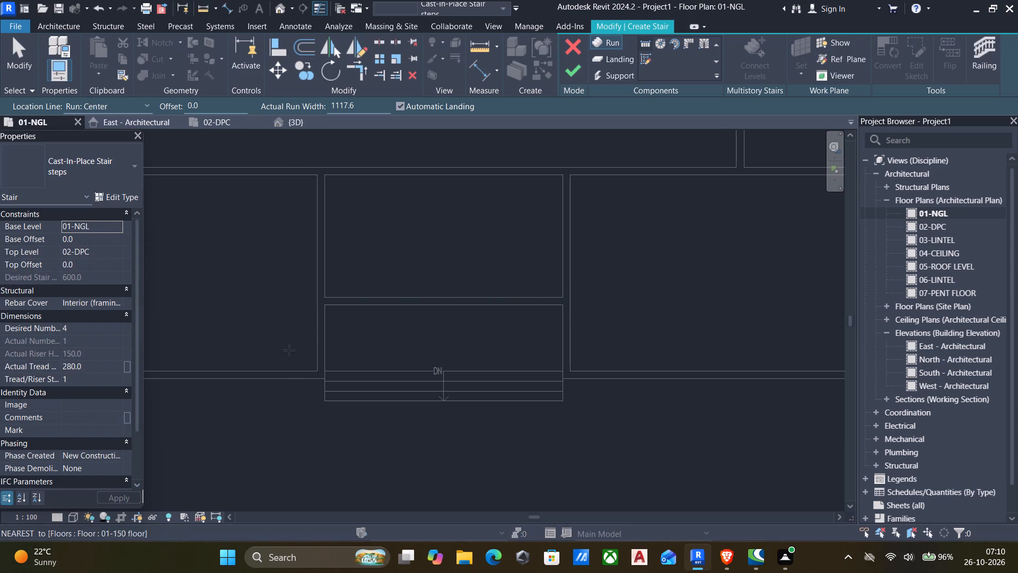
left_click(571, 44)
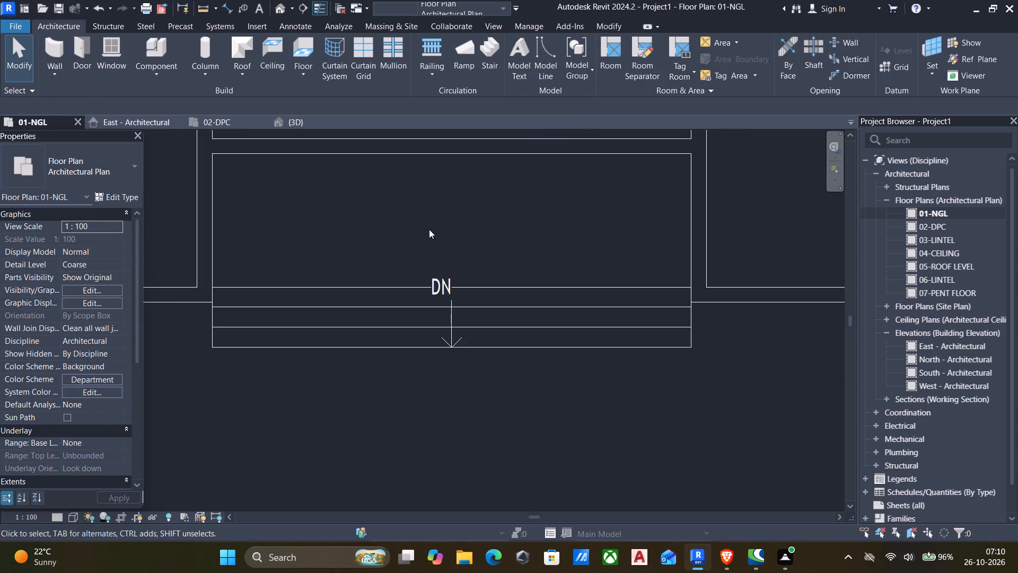
Start a new stair in the 02-DPC floor plan and set its top level to 04-CEILING.
double_click(918, 223)
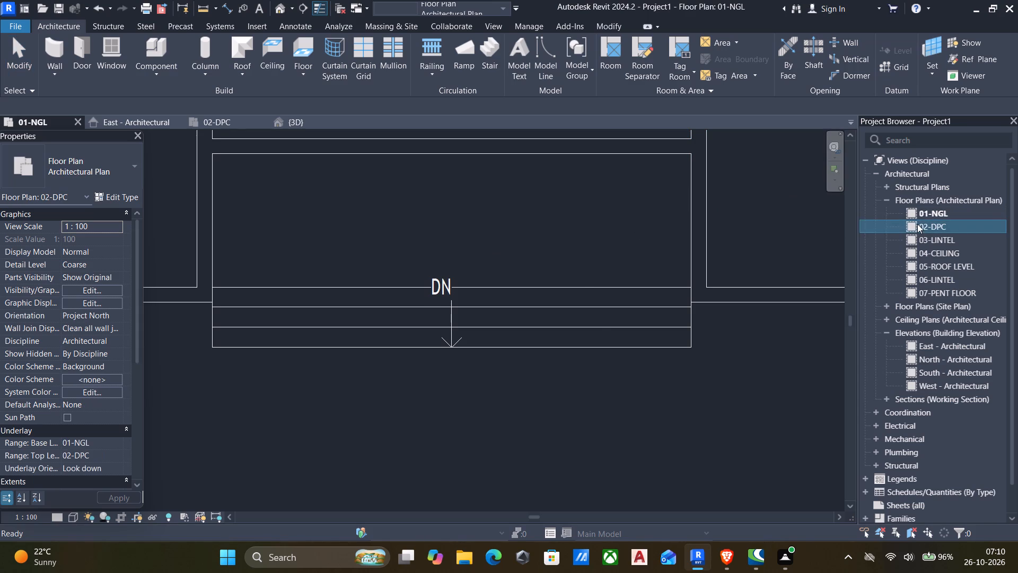
middle_click_drag(613, 293, 550, 332)
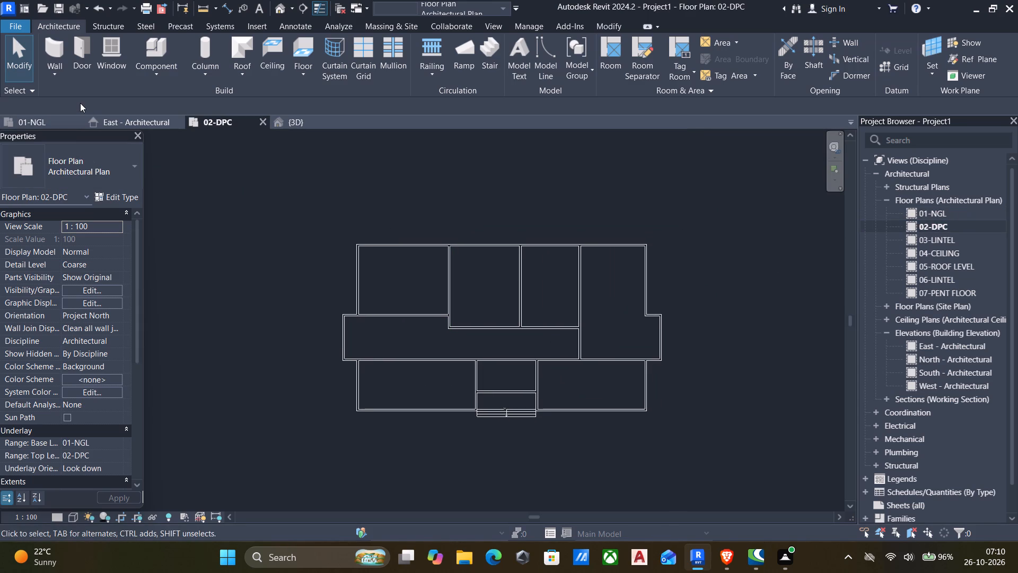
left_click(489, 47)
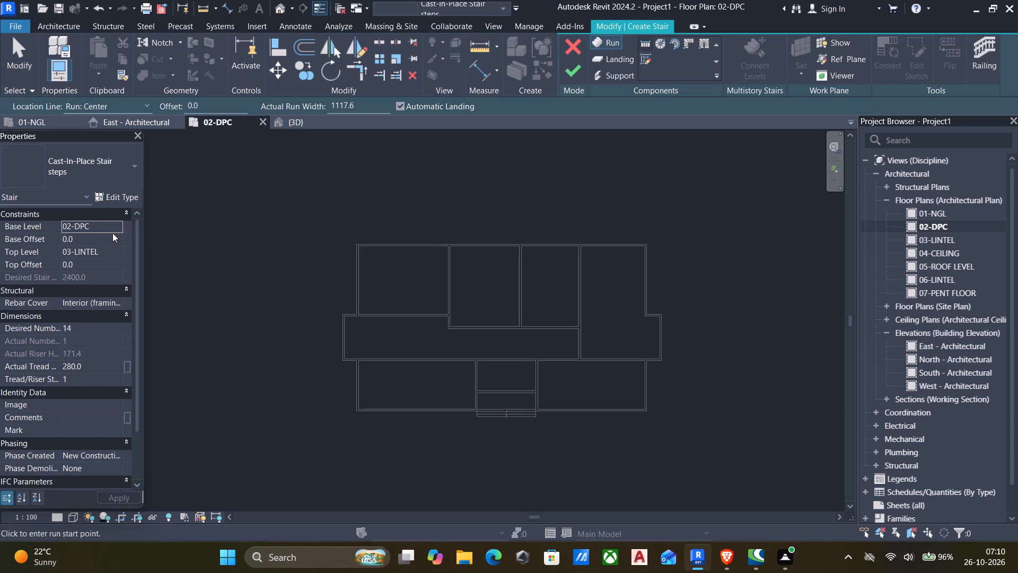
left_click(122, 248)
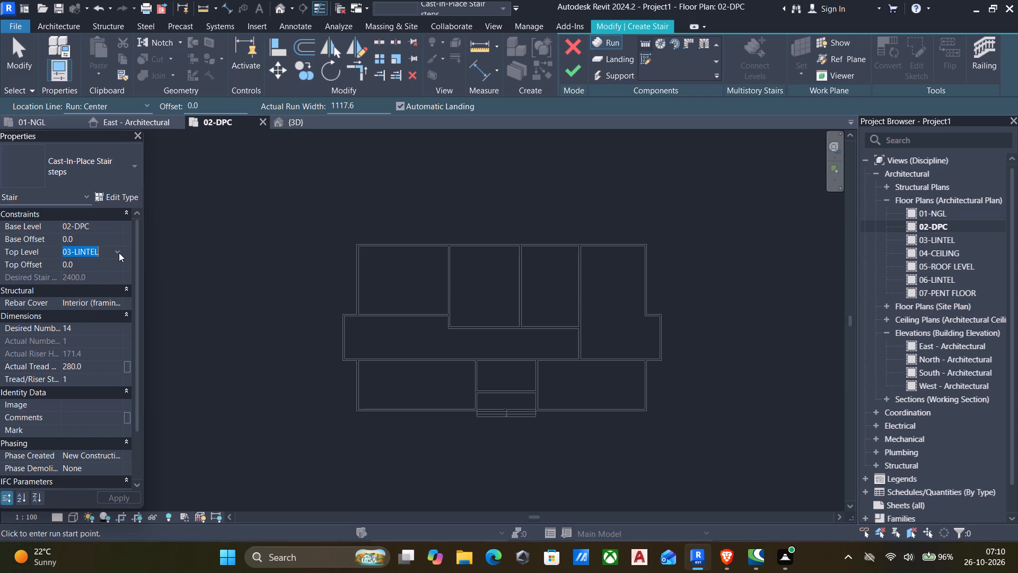
left_click(119, 253)
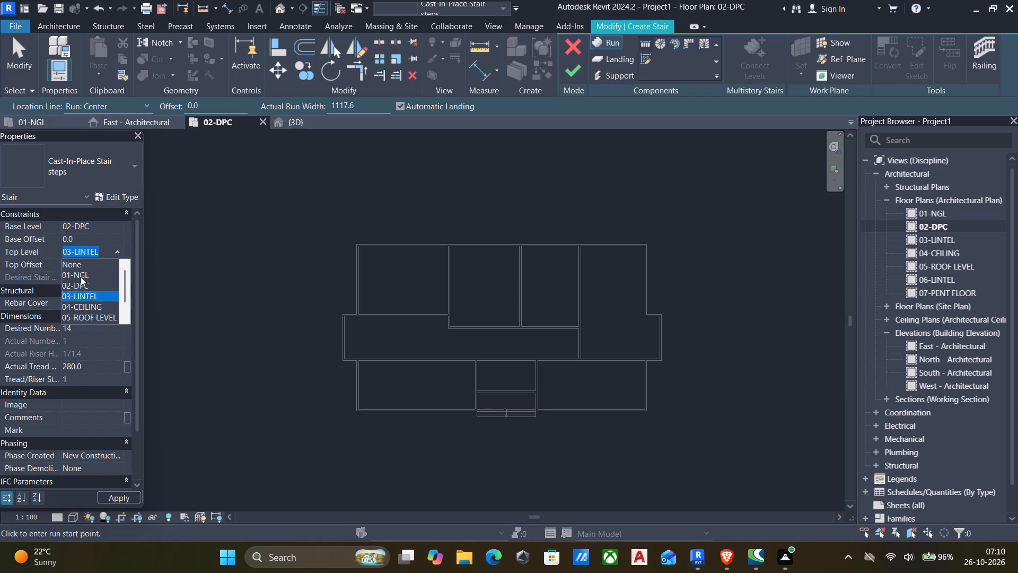
left_click(92, 307)
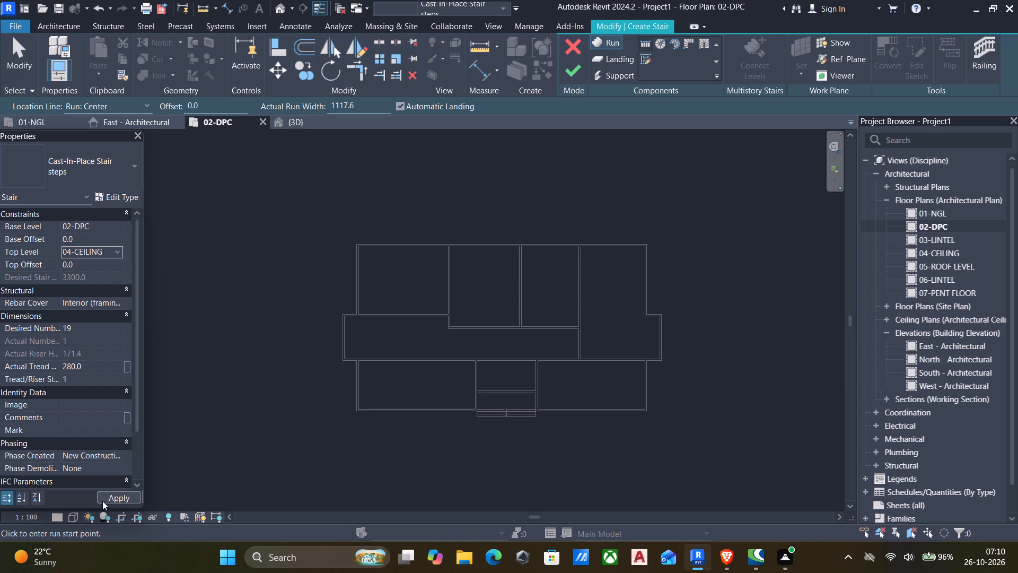
left_click(108, 492)
Switch the new stair's type to M_Monolithic Stair.
left_click(103, 172)
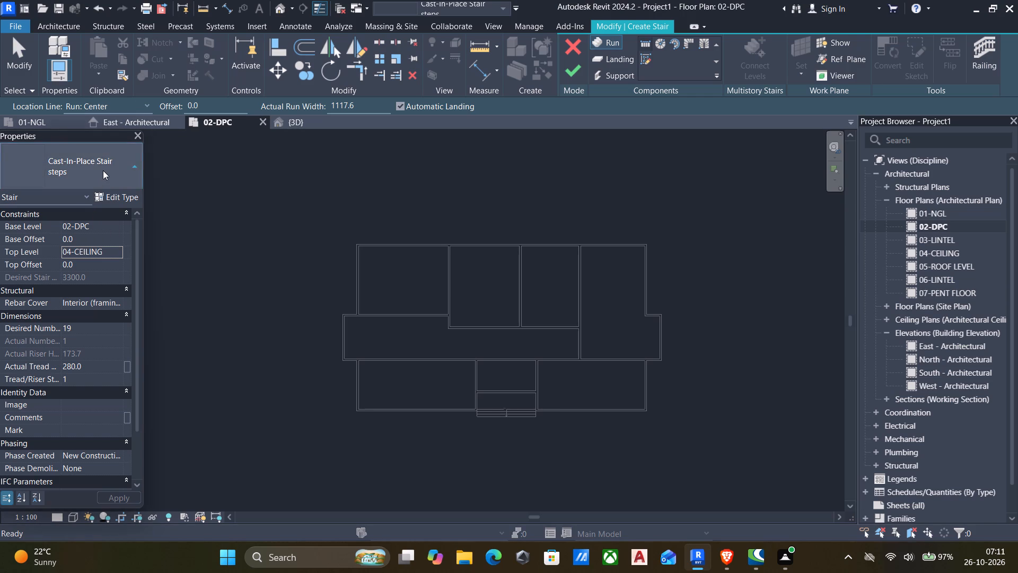
left_click(72, 281)
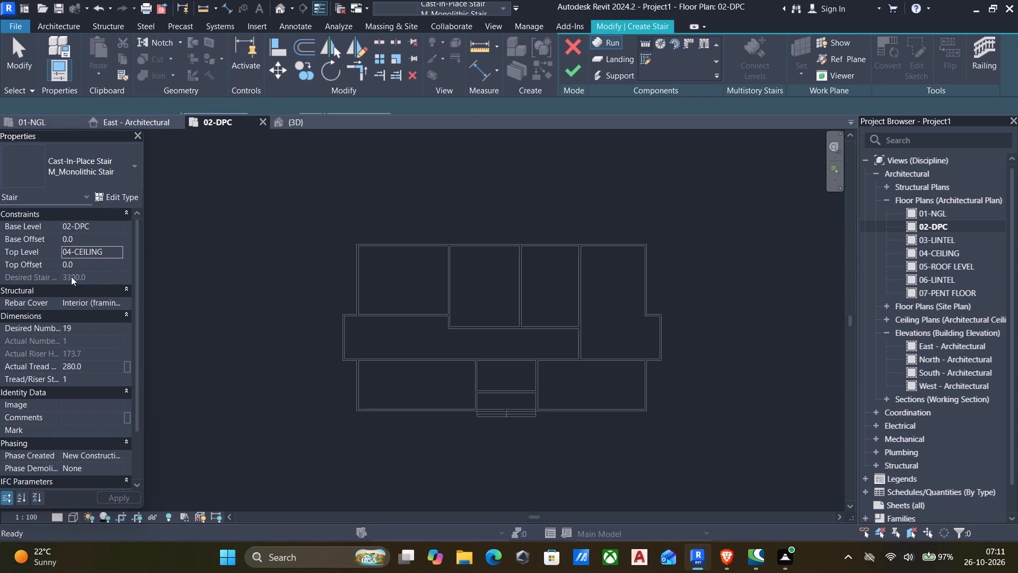
Review the M_Monolithic Stair type properties and the parameters of its 300 mm Thickness landing type.
left_click(123, 194)
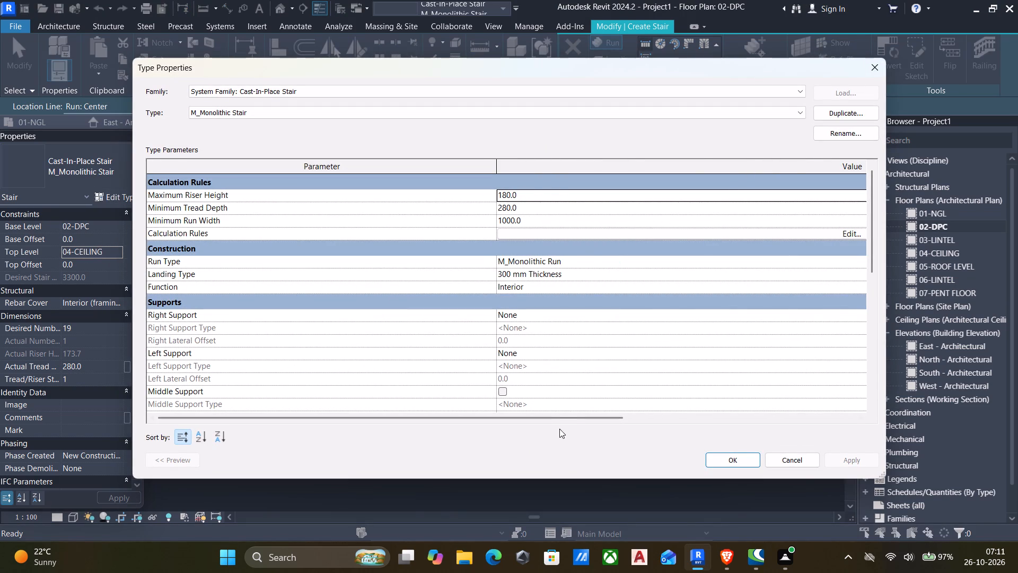
left_click_drag(556, 416, 403, 404)
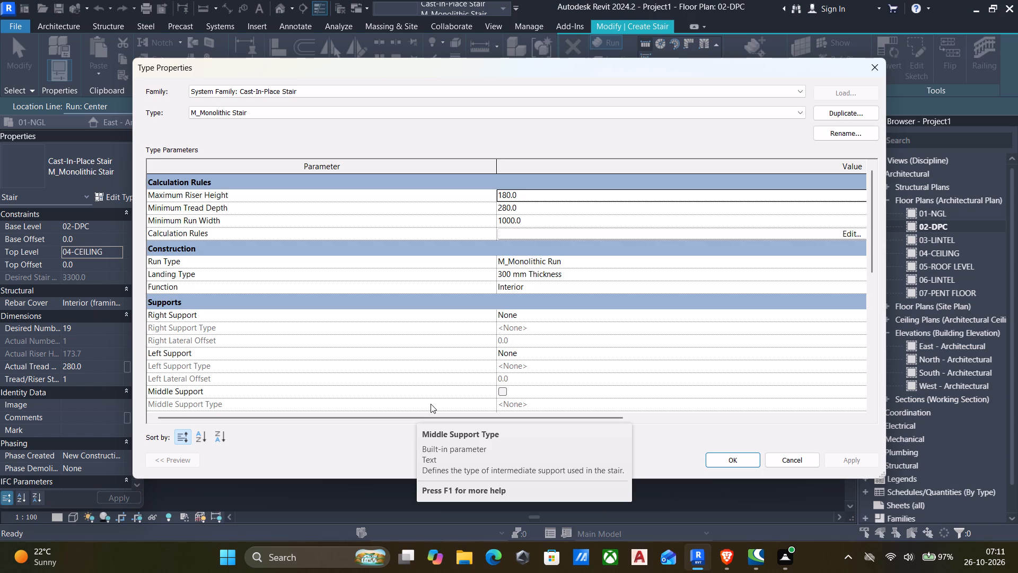
left_click(858, 258)
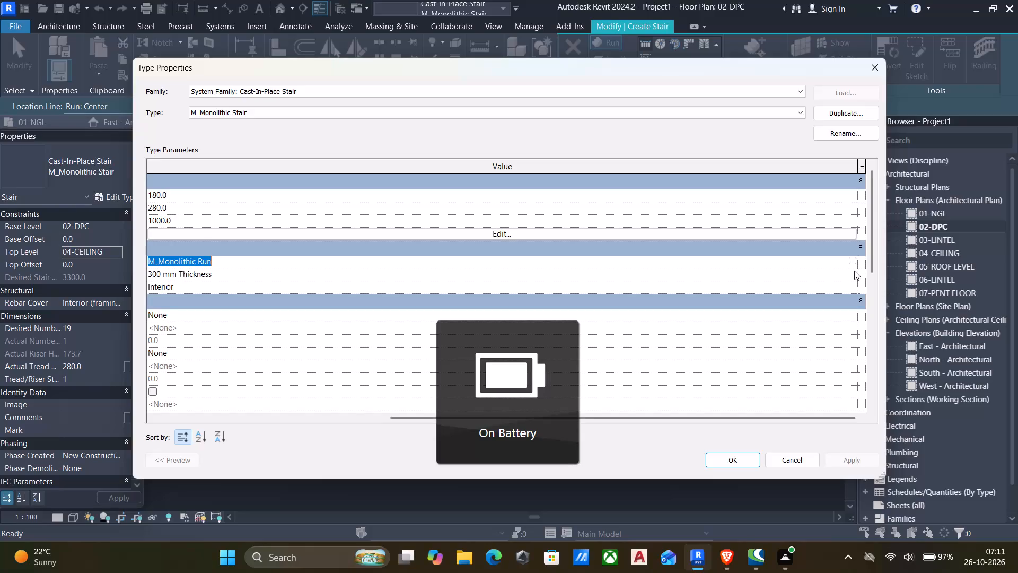
left_click(854, 272)
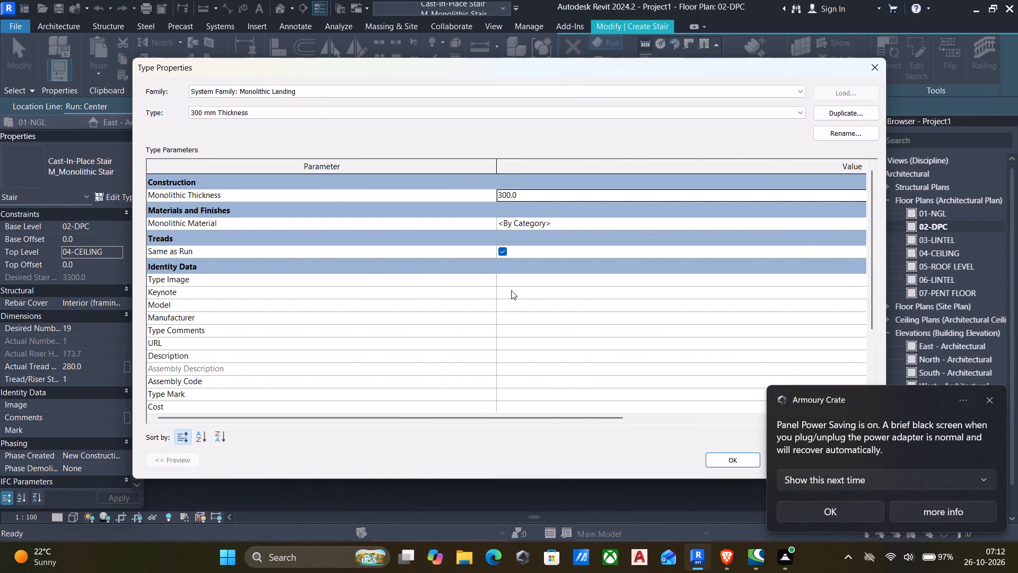
left_click(865, 64)
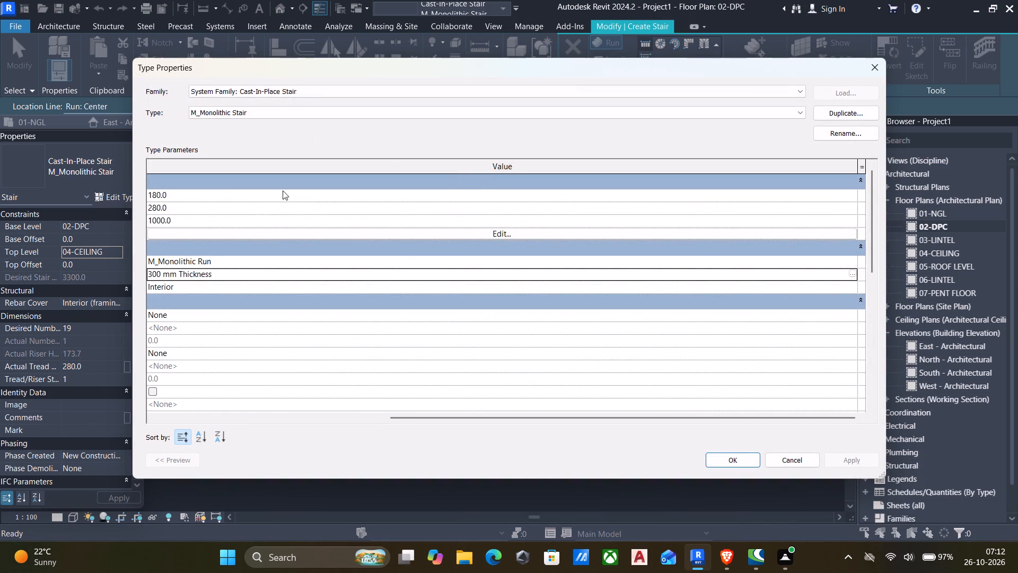
Open the M_Monolithic Run type from the stair's run type setting and review its construction, material, tread and riser parameters.
left_click(264, 258)
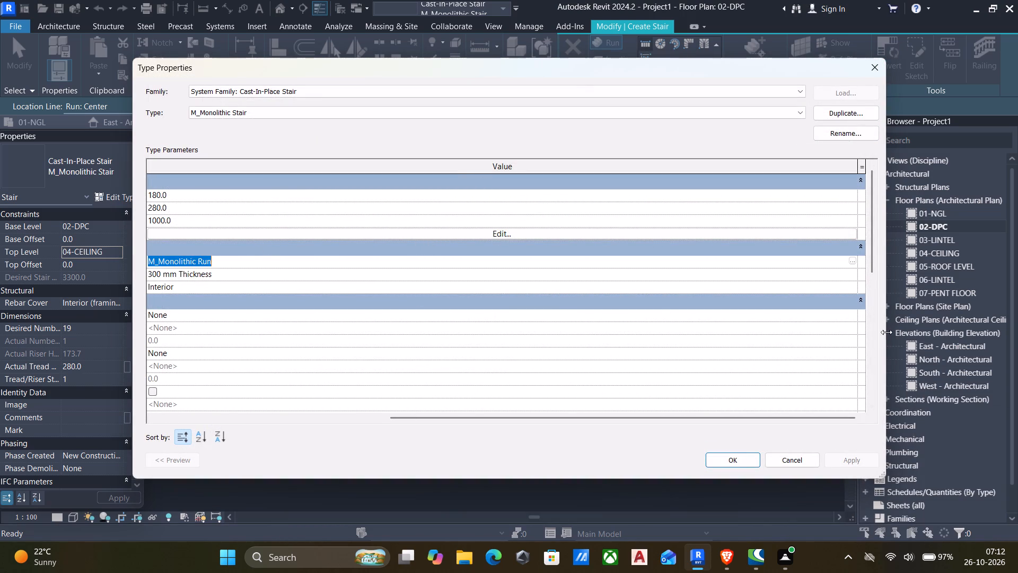
left_click_drag(888, 324, 404, 206)
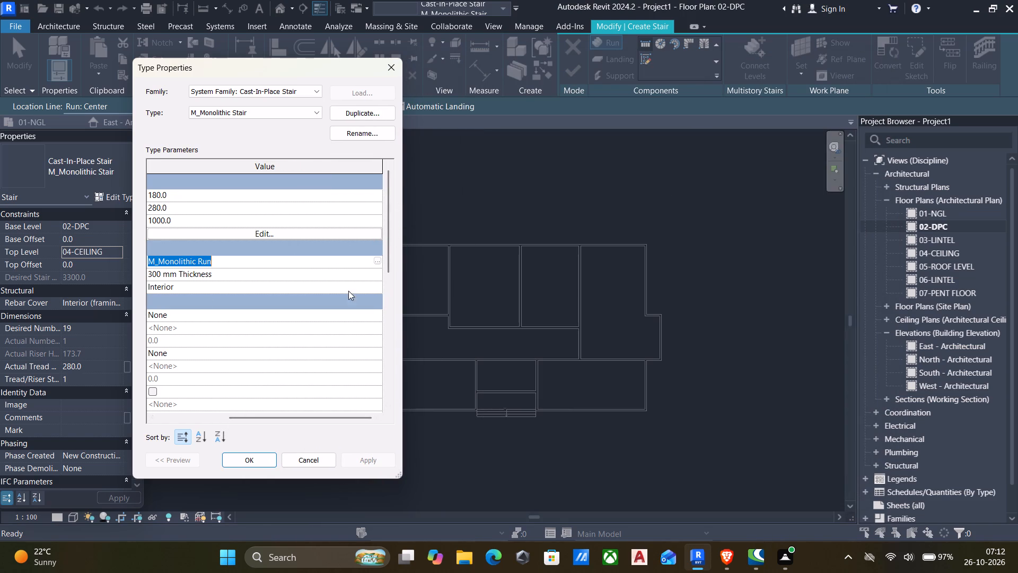
left_click(377, 261)
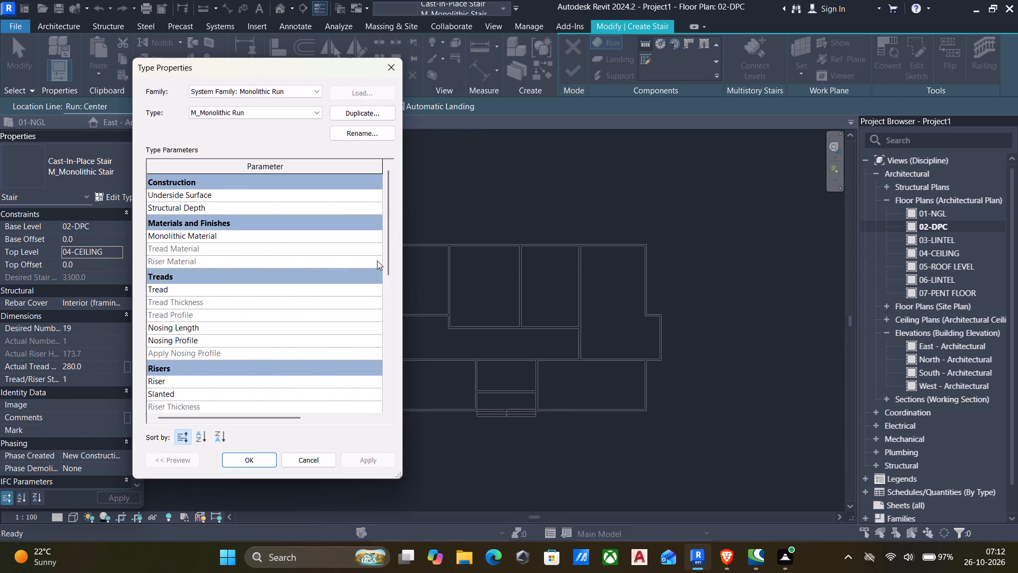
left_click_drag(279, 420, 380, 418)
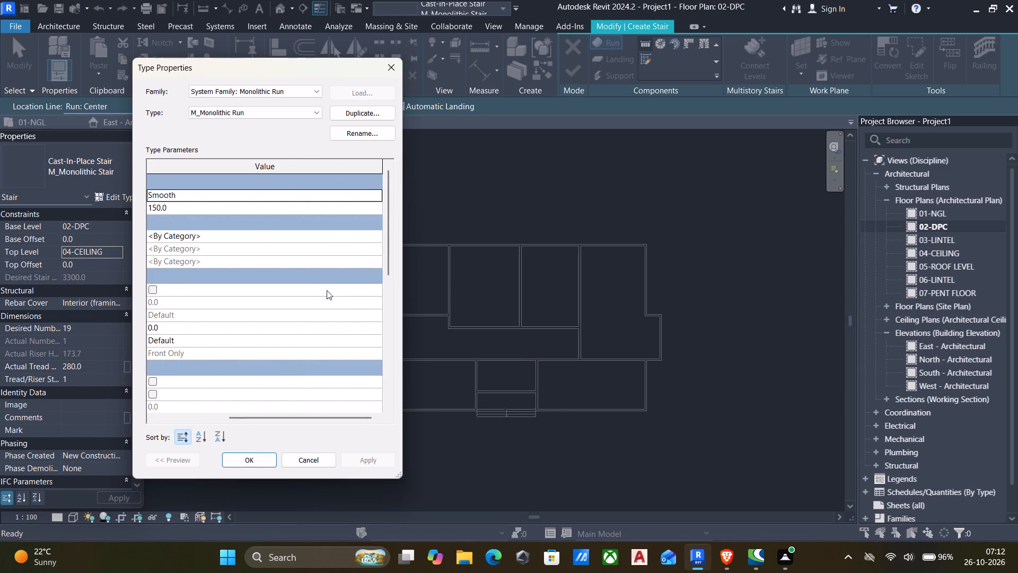
left_click(181, 436)
left_click_drag(404, 350, 568, 378)
scroll(389, 259, "down", 9)
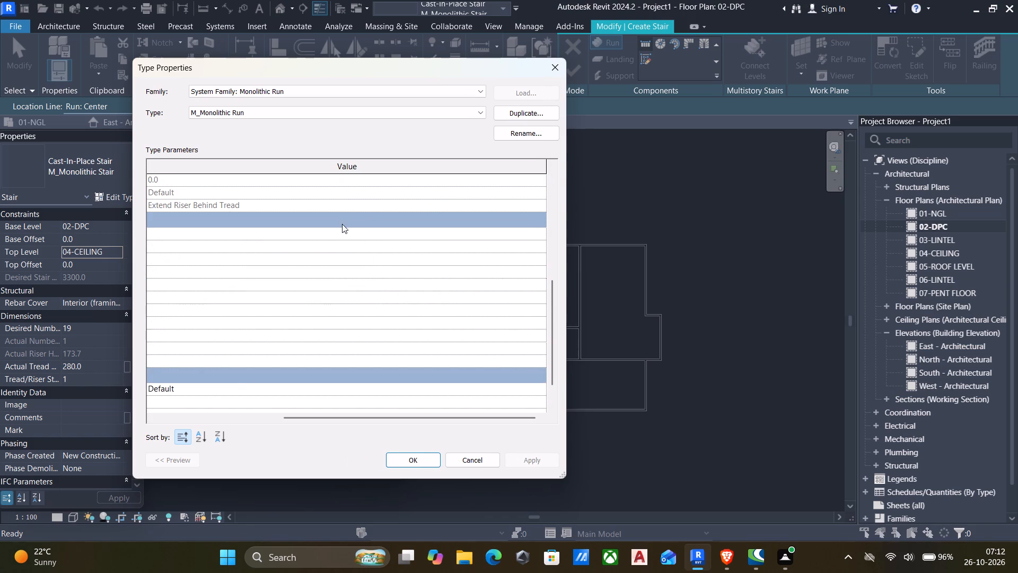
left_click_drag(282, 414, 178, 393)
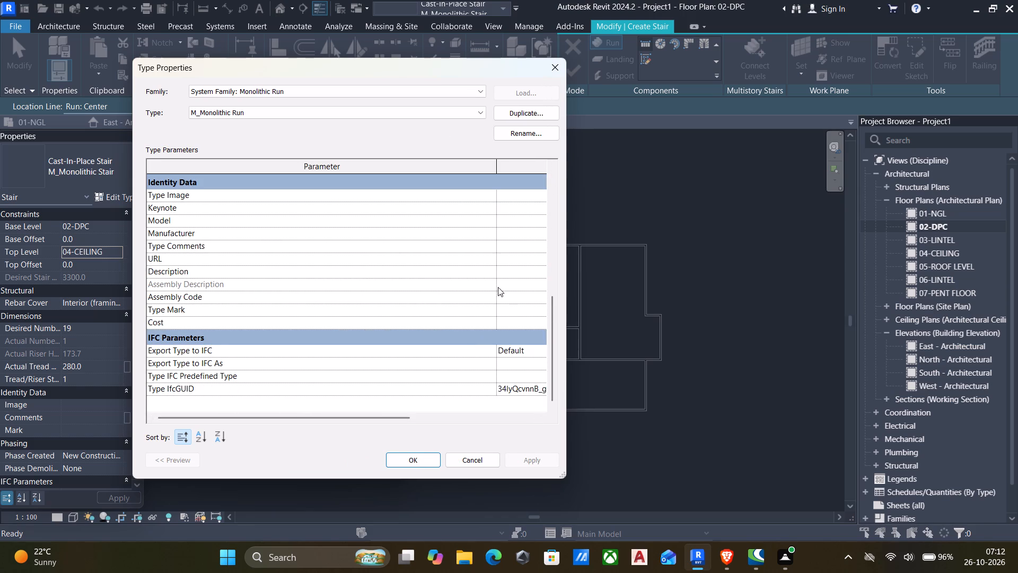
Narrow the Parameter column of the M_Monolithic Run type parameters and widen the Type Properties dialog.
left_click(494, 288)
left_click_drag(498, 162, 334, 158)
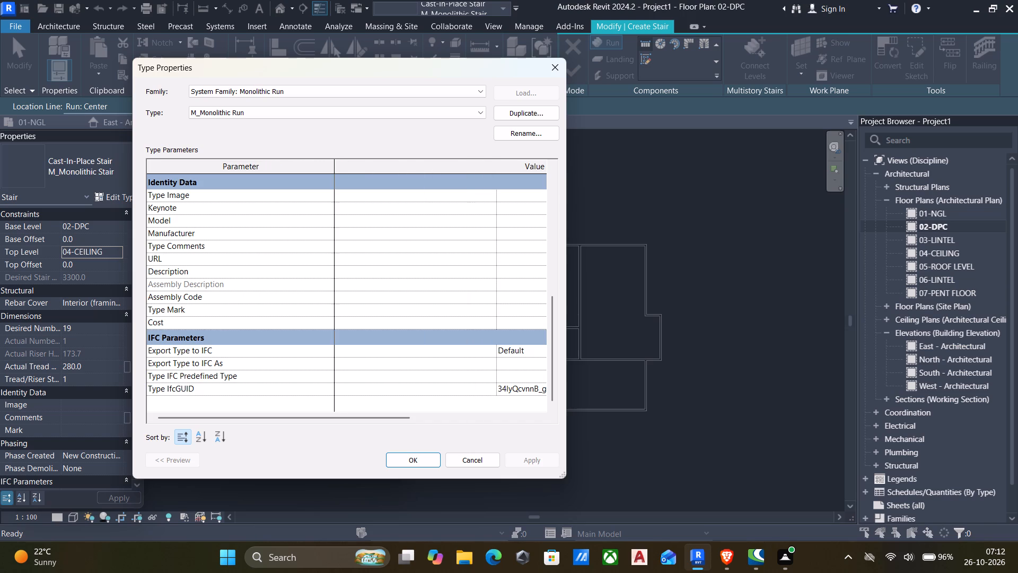
left_click_drag(334, 158, 309, 168)
scroll(468, 220, "down", 4)
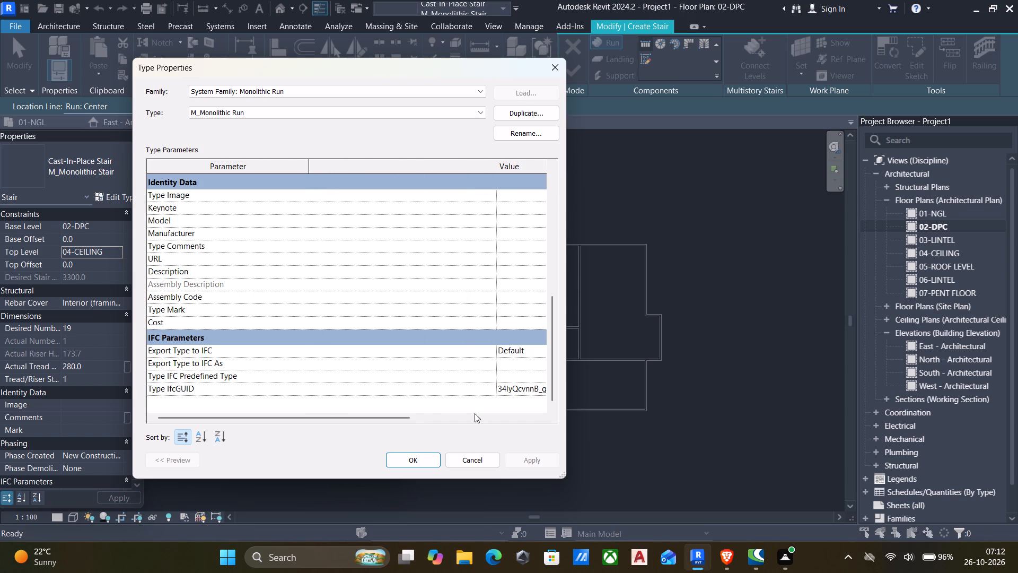
left_click_drag(401, 416, 566, 446)
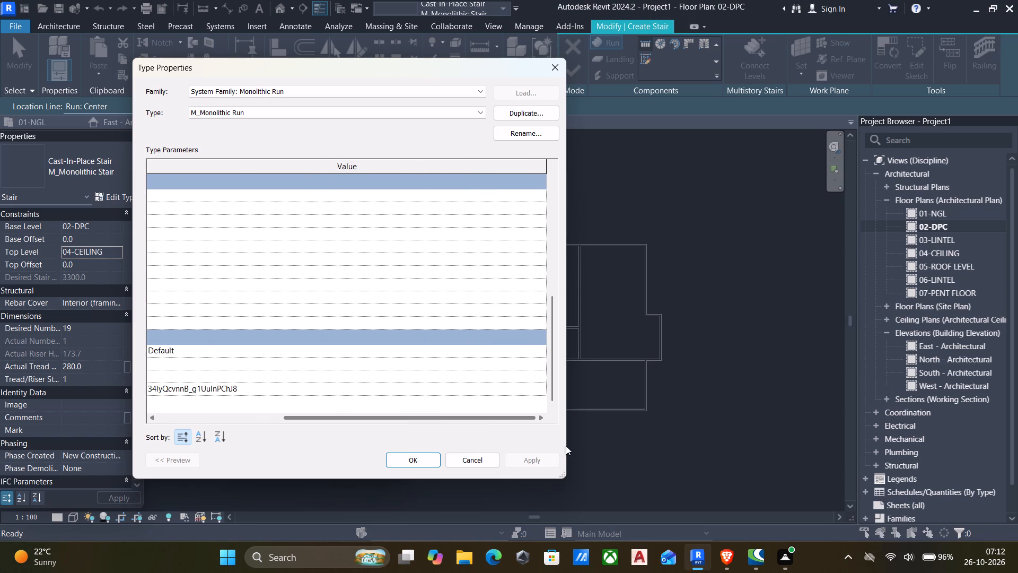
left_click_drag(566, 446, 567, 446)
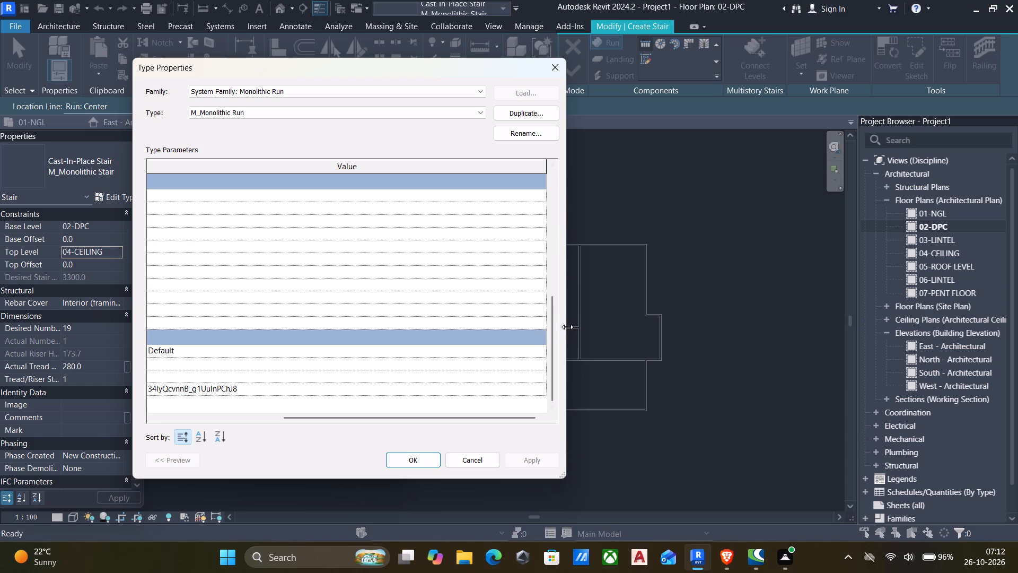
left_click_drag(567, 327, 652, 336)
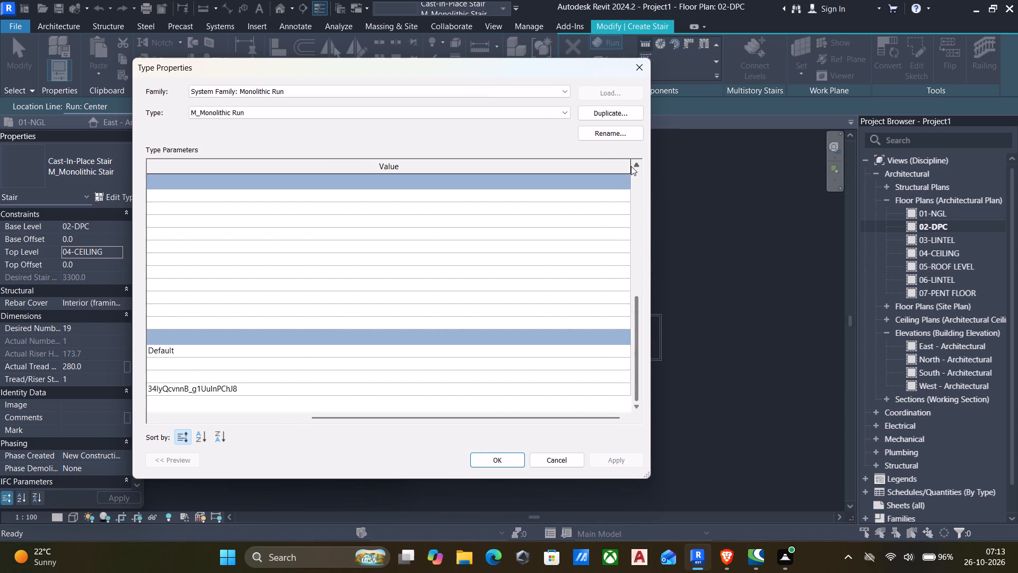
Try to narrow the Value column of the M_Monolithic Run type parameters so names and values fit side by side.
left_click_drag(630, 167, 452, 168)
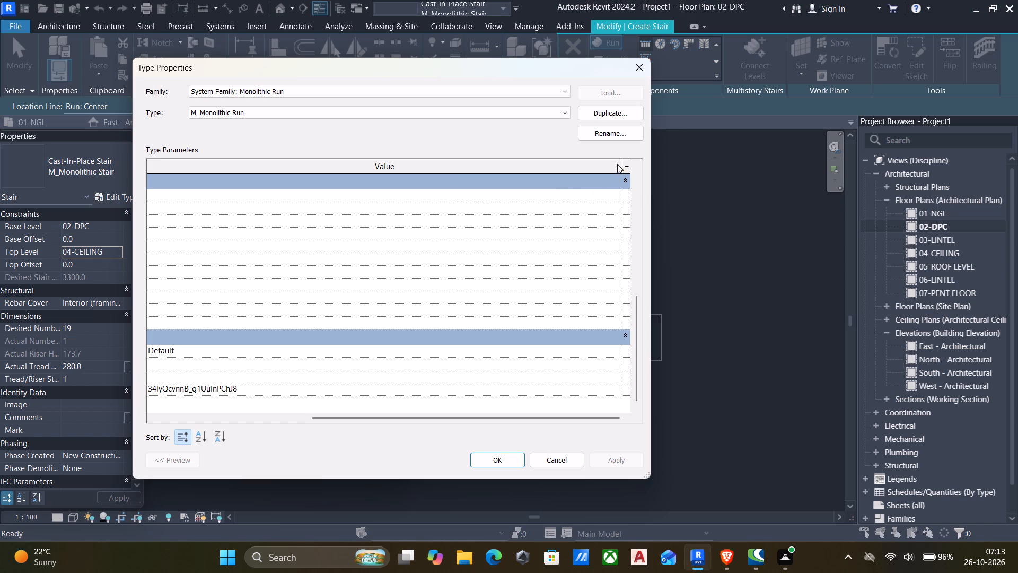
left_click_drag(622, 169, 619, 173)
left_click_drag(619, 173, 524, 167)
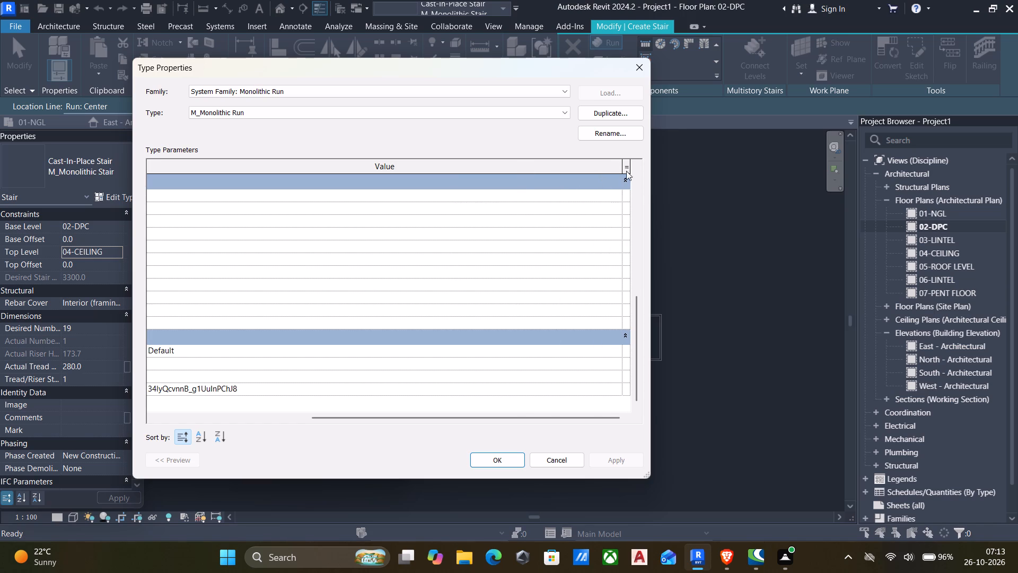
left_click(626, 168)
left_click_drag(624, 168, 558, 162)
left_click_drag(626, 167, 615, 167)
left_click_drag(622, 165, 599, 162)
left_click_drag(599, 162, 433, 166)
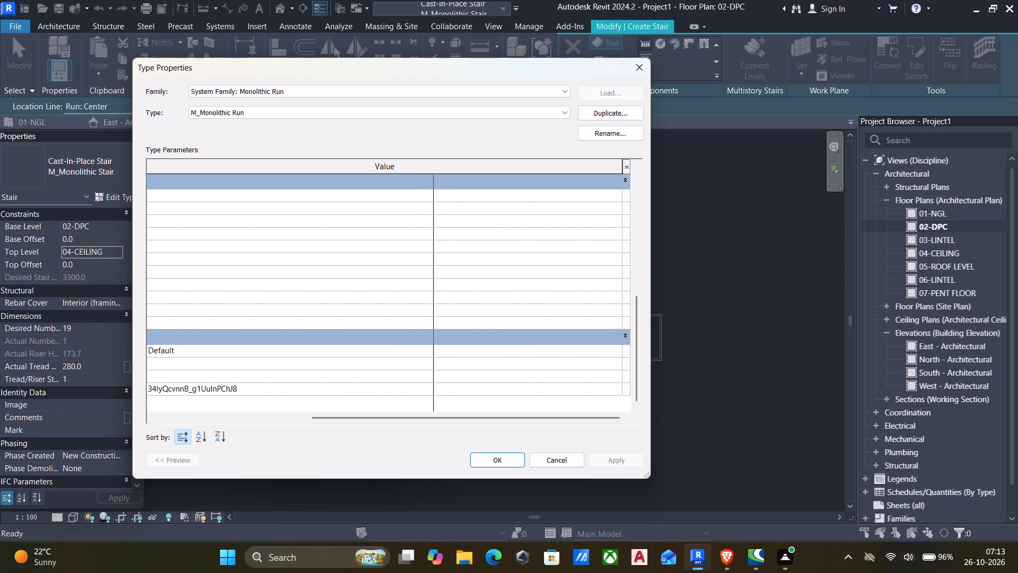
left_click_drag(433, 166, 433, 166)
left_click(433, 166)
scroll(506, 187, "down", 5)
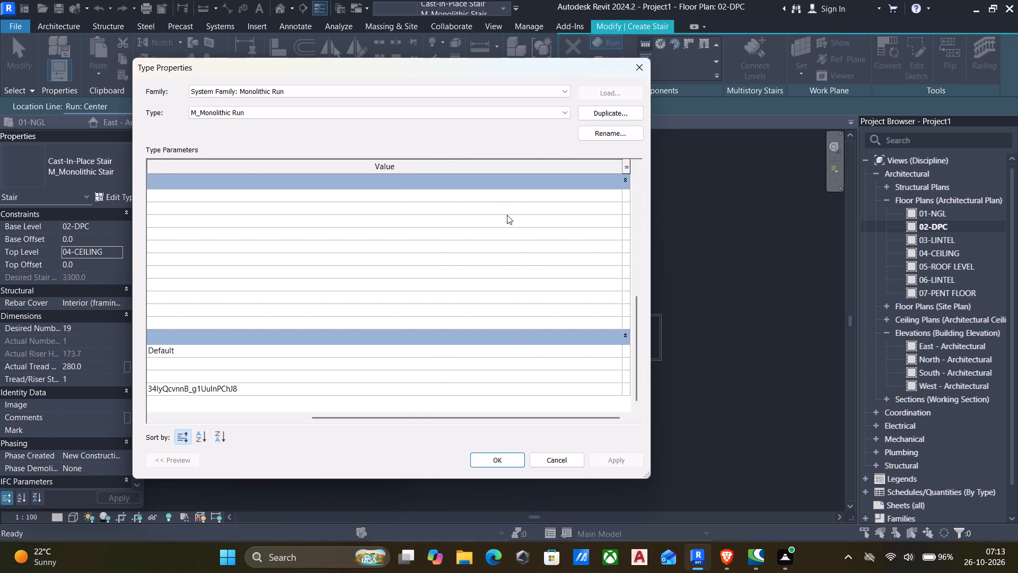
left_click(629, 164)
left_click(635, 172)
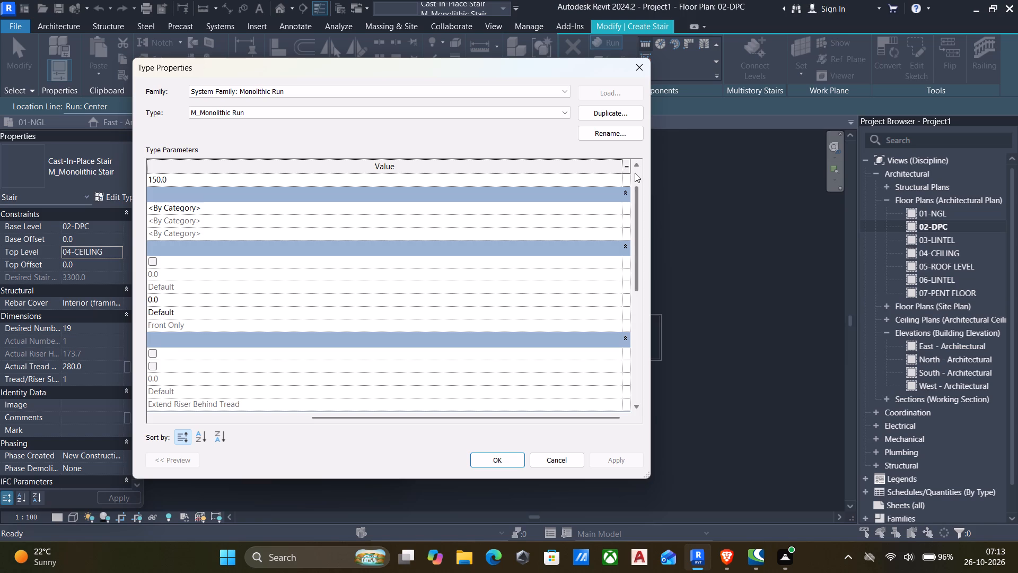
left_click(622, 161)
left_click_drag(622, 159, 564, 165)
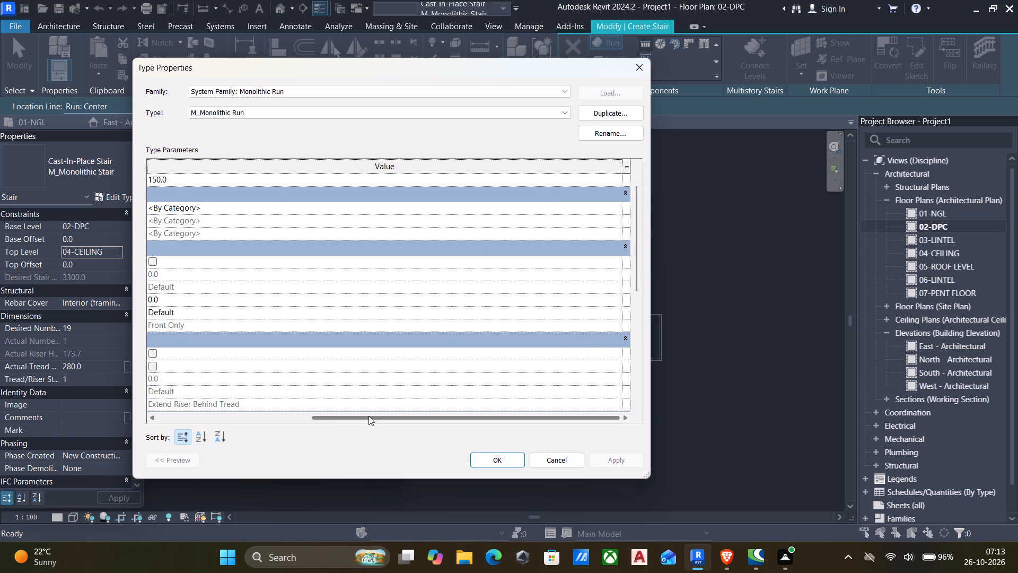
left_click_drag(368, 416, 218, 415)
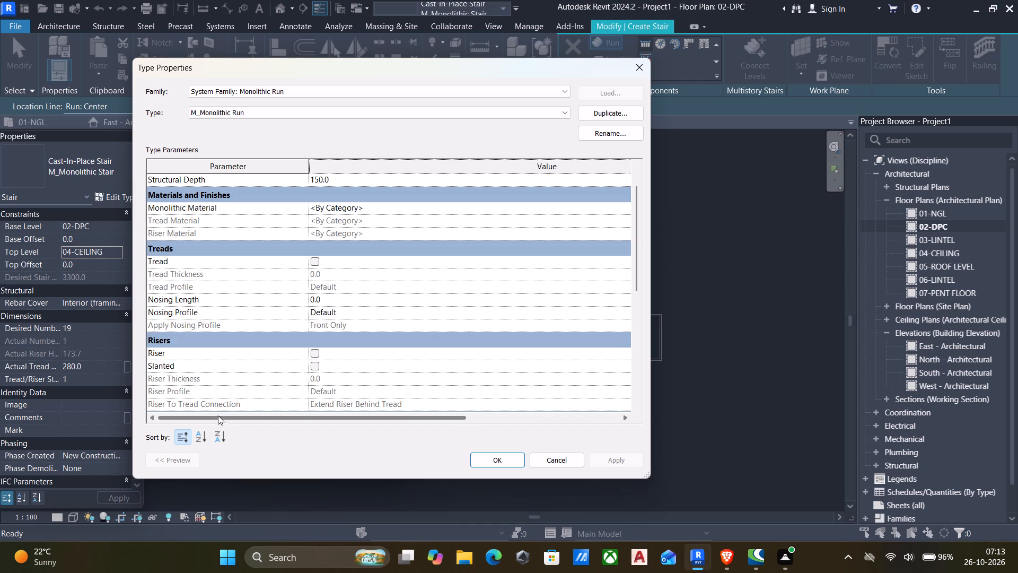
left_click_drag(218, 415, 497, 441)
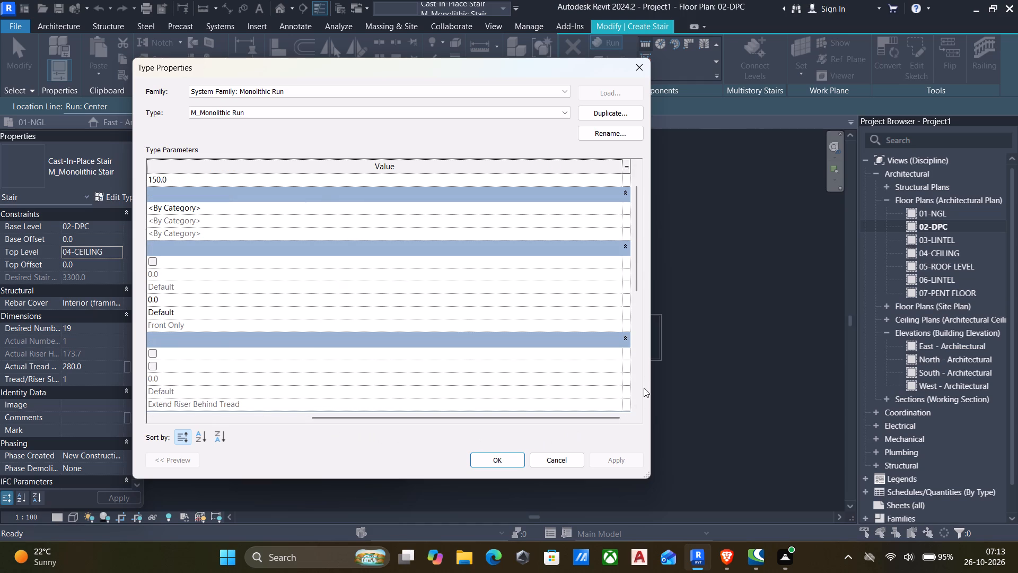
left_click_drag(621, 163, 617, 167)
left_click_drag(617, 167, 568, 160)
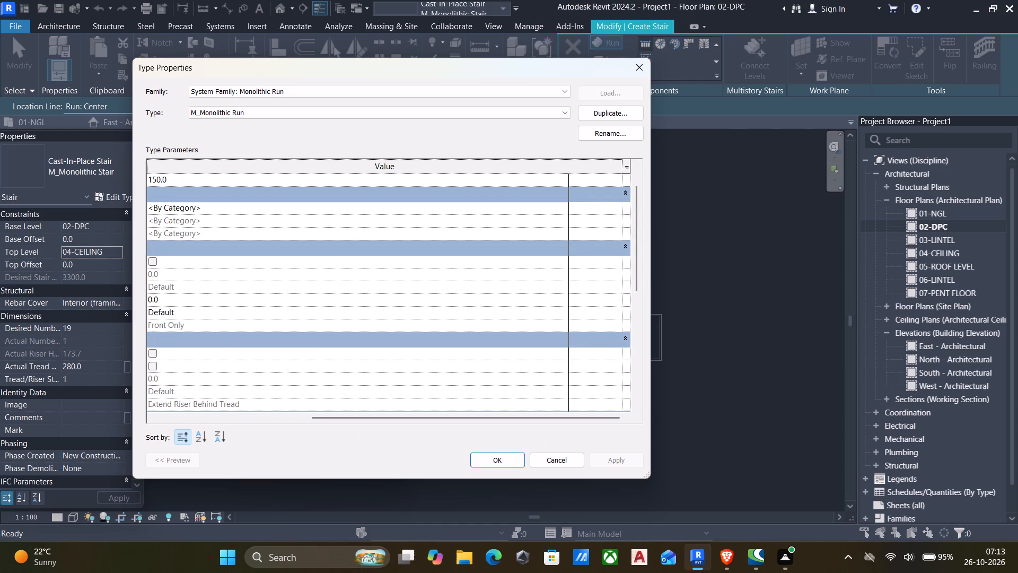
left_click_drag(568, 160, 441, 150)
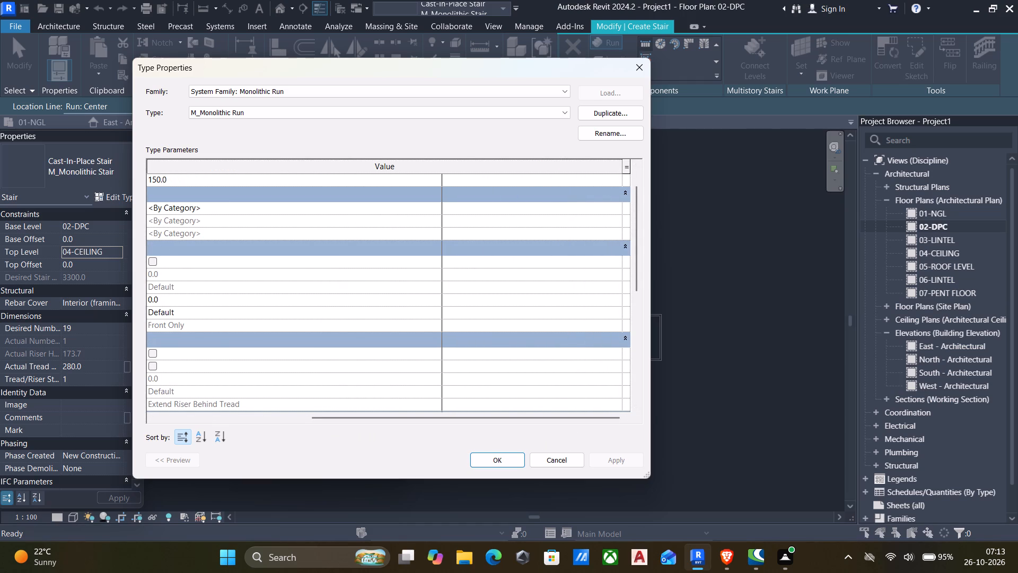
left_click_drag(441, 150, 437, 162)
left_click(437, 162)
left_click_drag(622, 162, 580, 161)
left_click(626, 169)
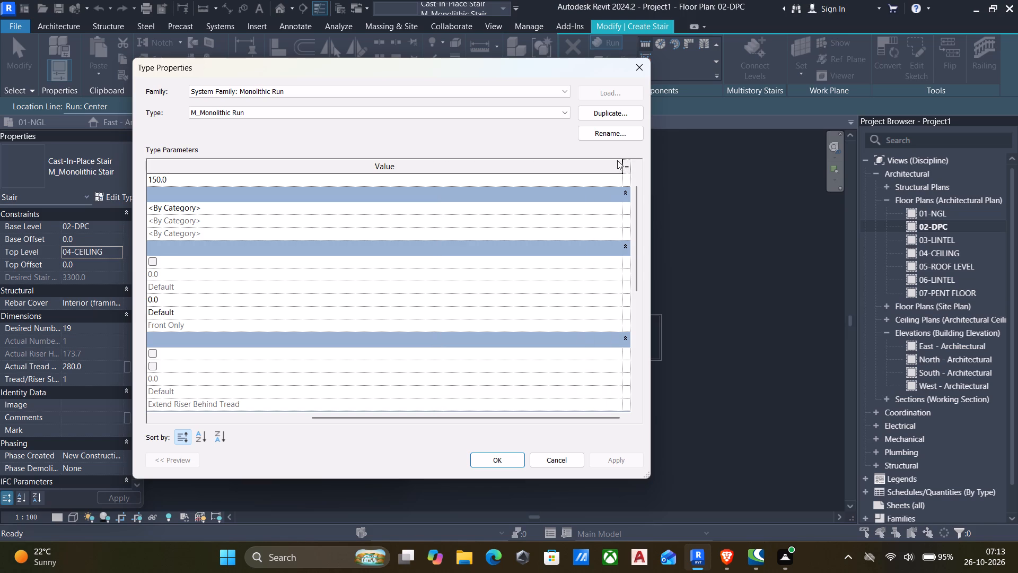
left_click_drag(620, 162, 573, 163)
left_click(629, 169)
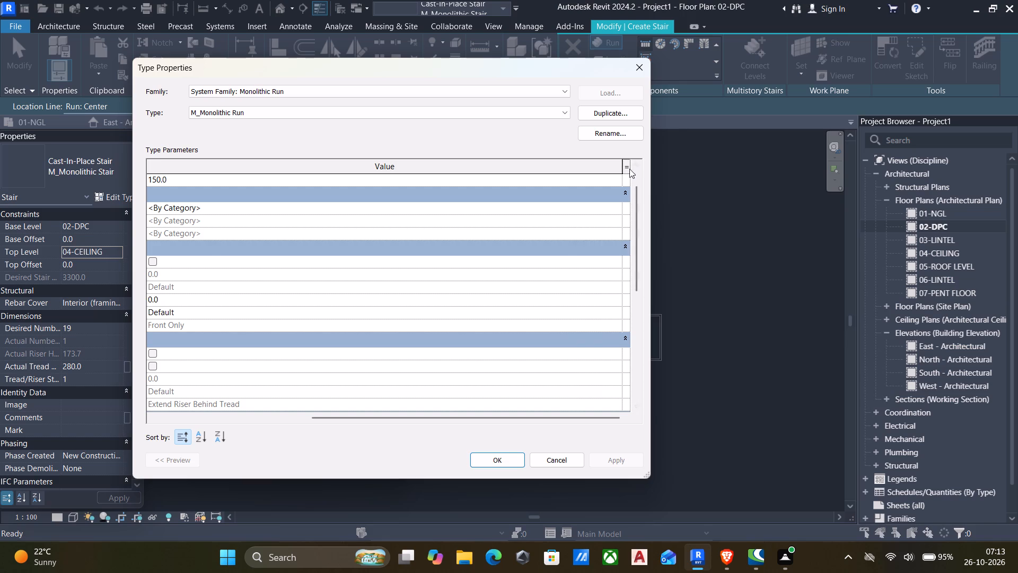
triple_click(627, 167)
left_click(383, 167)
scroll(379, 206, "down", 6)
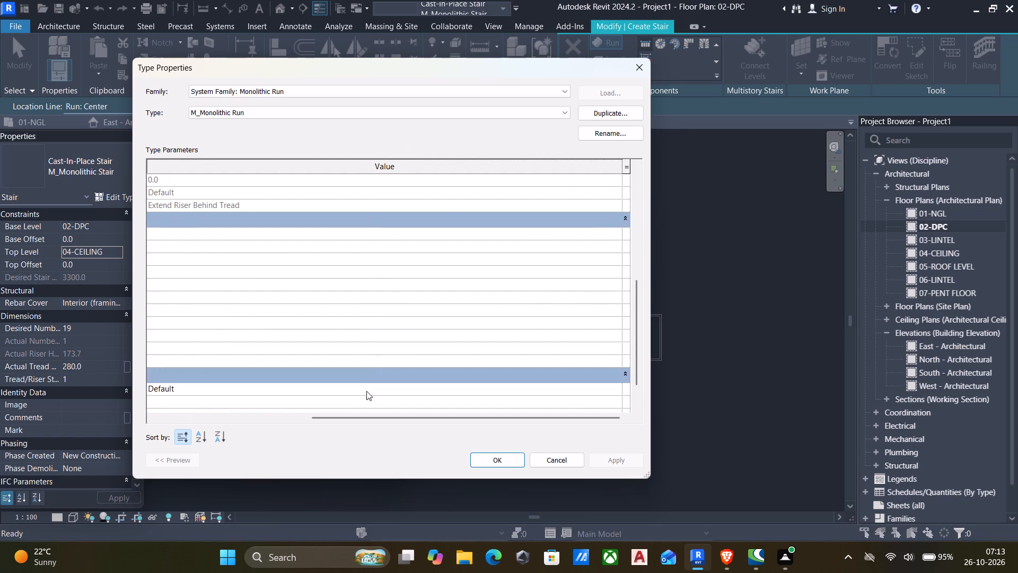
Widen the Parameter column of the M_Monolithic Run type parameters slightly.
left_click_drag(353, 414, 209, 401)
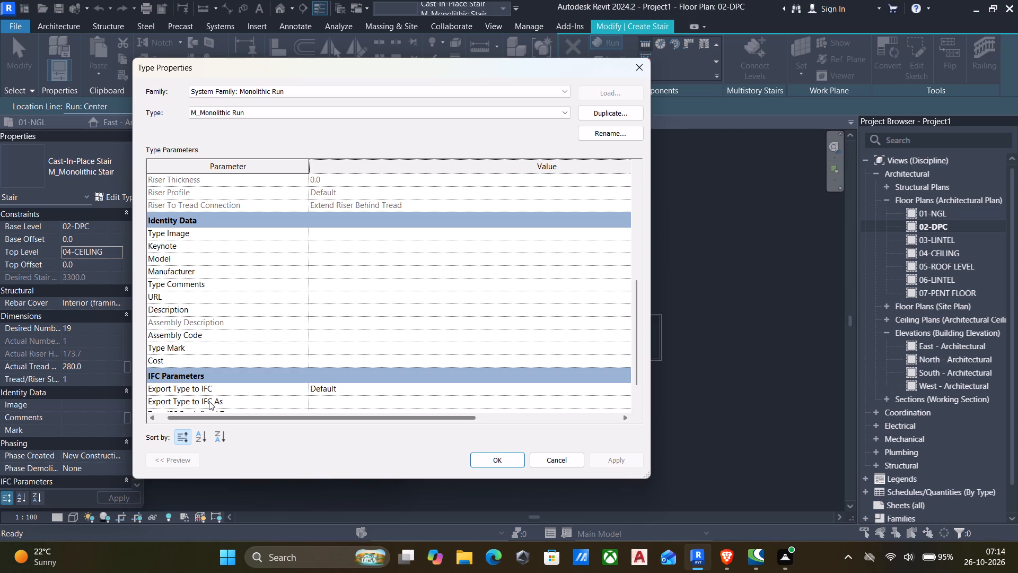
left_click_drag(209, 401, 203, 404)
scroll(506, 283, "up", 20)
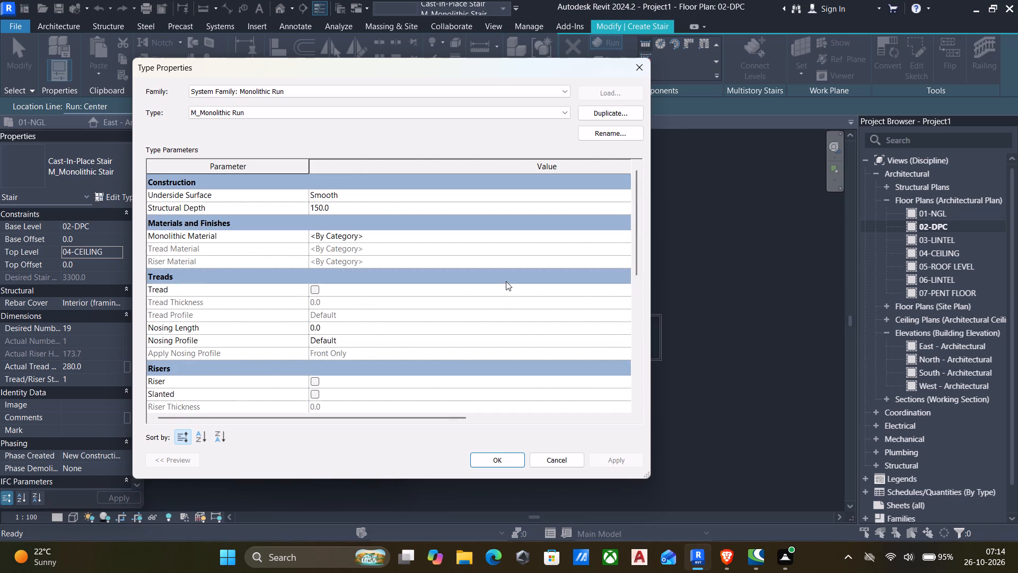
scroll(506, 281, "up", 3)
left_click_drag(308, 170, 346, 184)
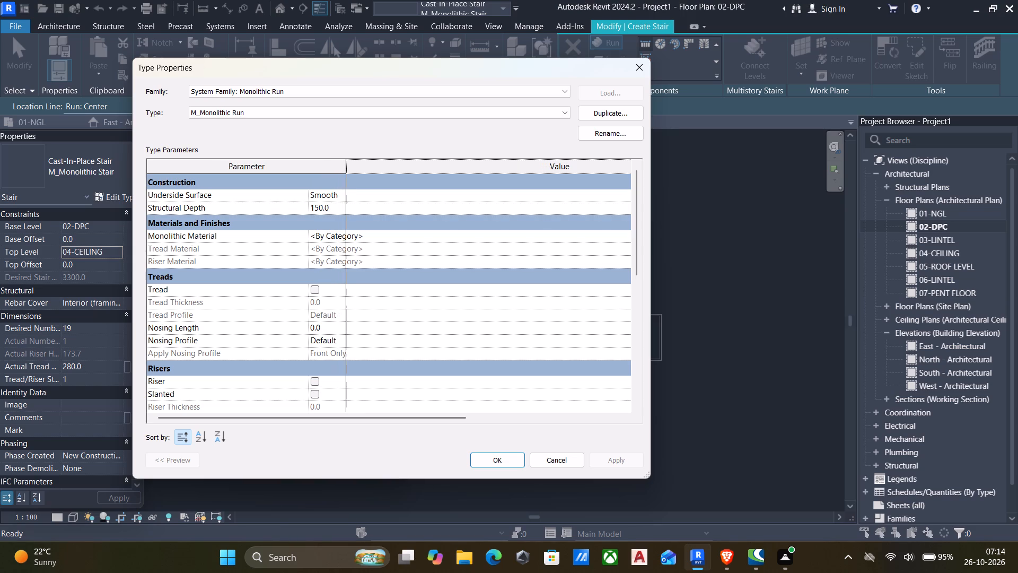
left_click_drag(346, 184, 340, 192)
scroll(341, 192, "up", 1)
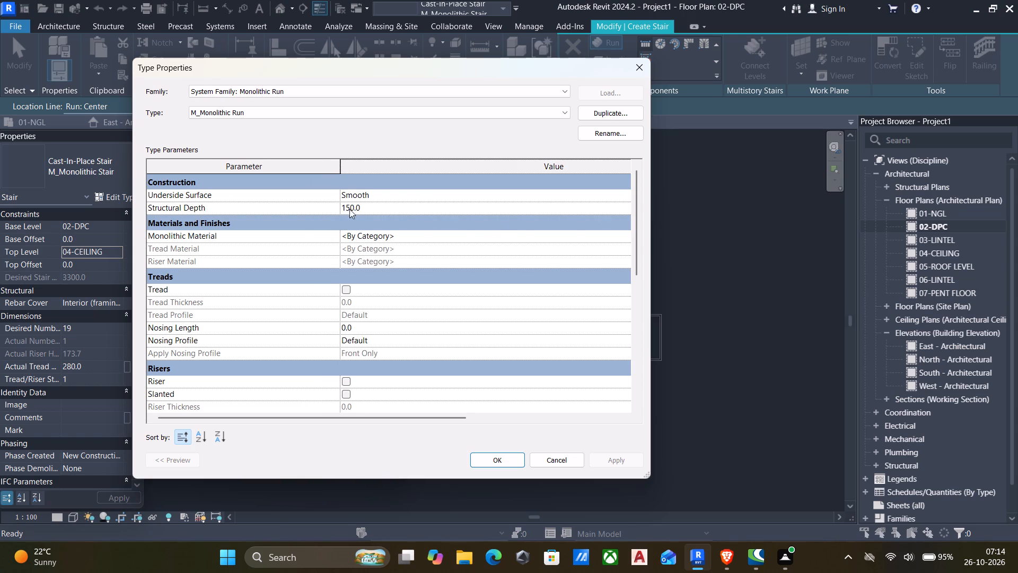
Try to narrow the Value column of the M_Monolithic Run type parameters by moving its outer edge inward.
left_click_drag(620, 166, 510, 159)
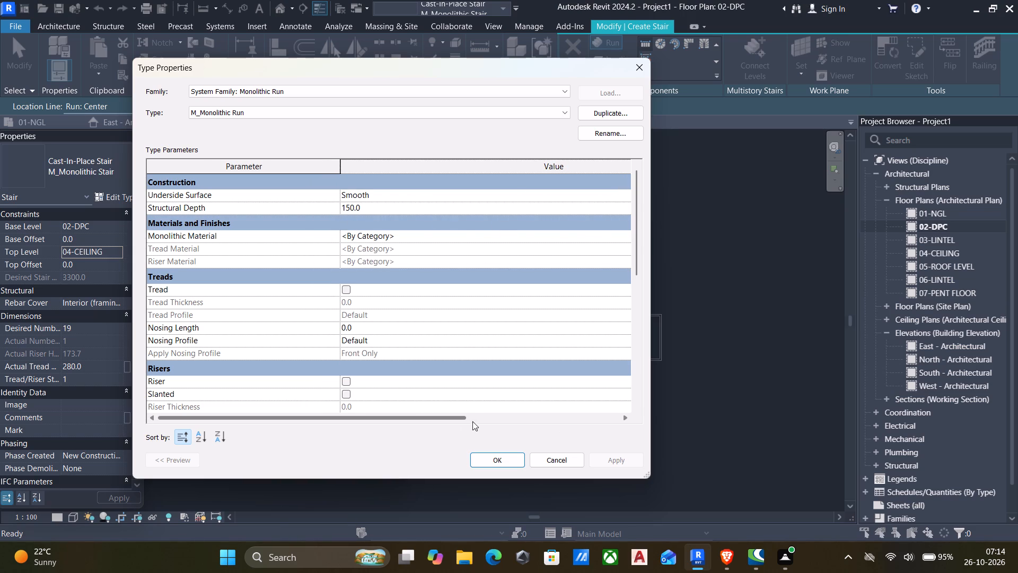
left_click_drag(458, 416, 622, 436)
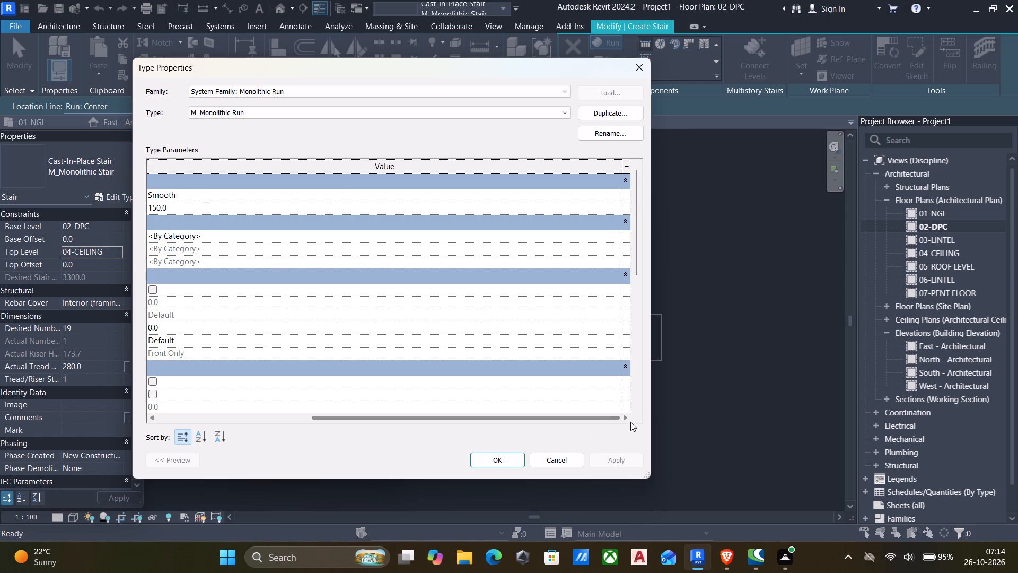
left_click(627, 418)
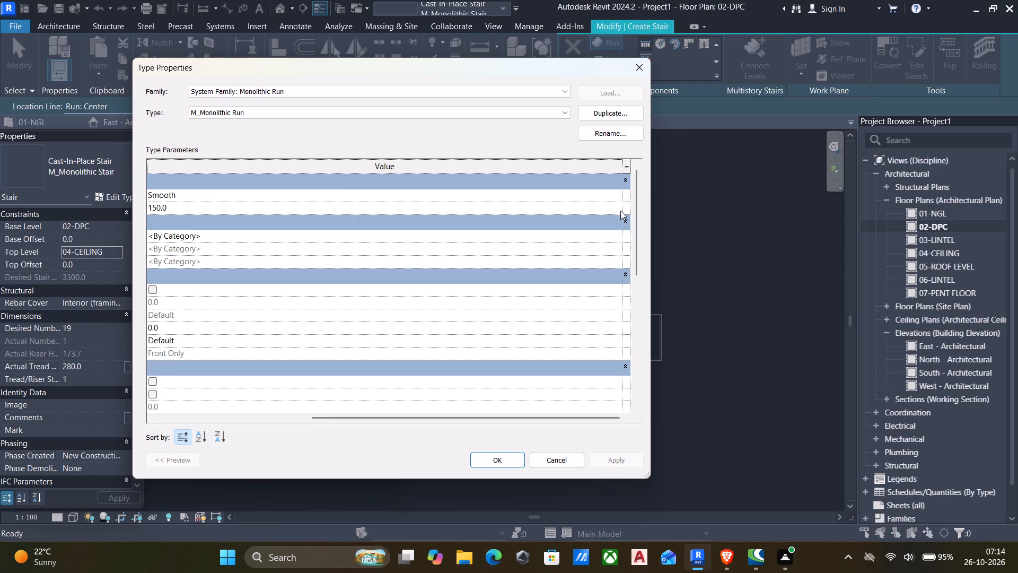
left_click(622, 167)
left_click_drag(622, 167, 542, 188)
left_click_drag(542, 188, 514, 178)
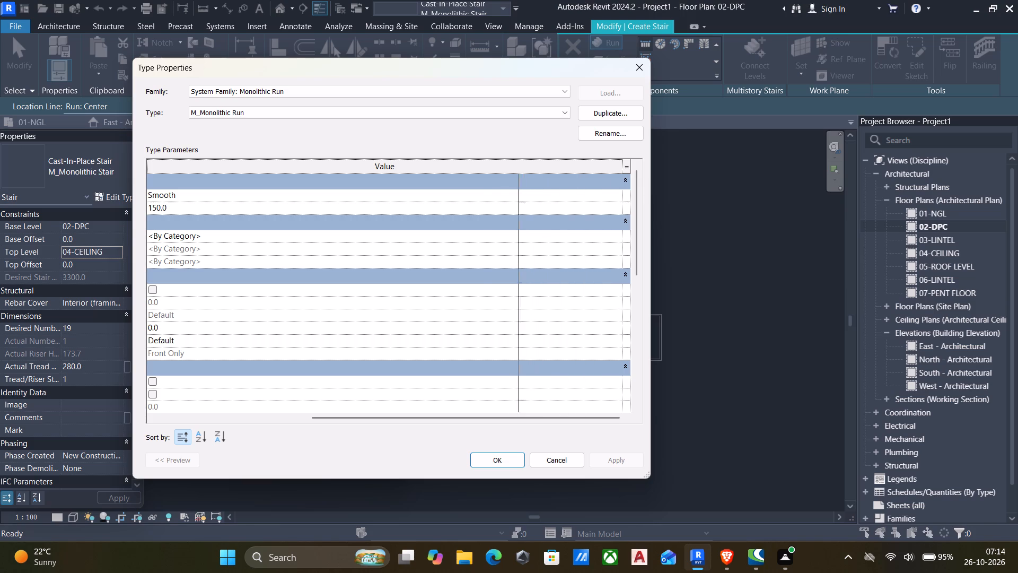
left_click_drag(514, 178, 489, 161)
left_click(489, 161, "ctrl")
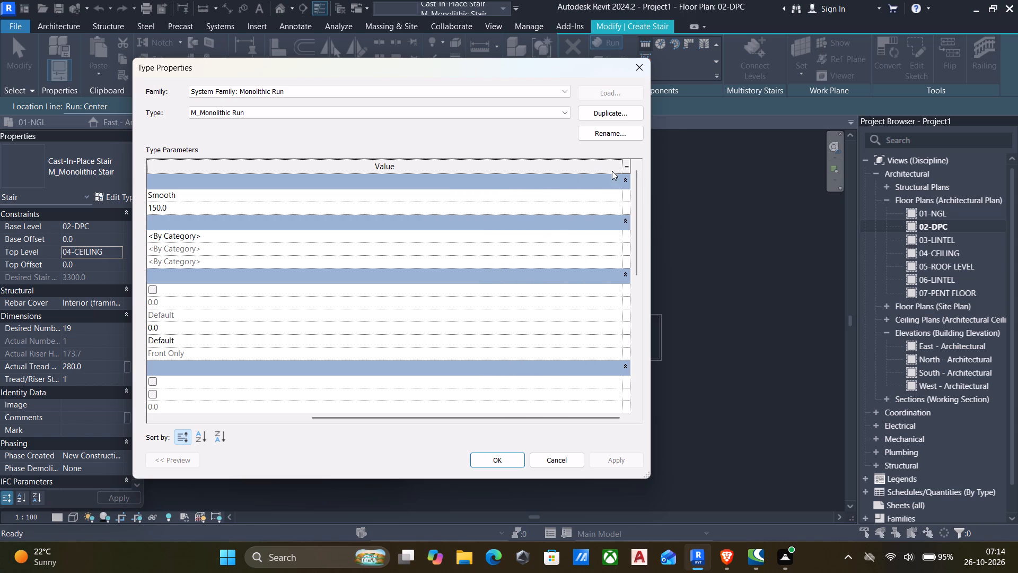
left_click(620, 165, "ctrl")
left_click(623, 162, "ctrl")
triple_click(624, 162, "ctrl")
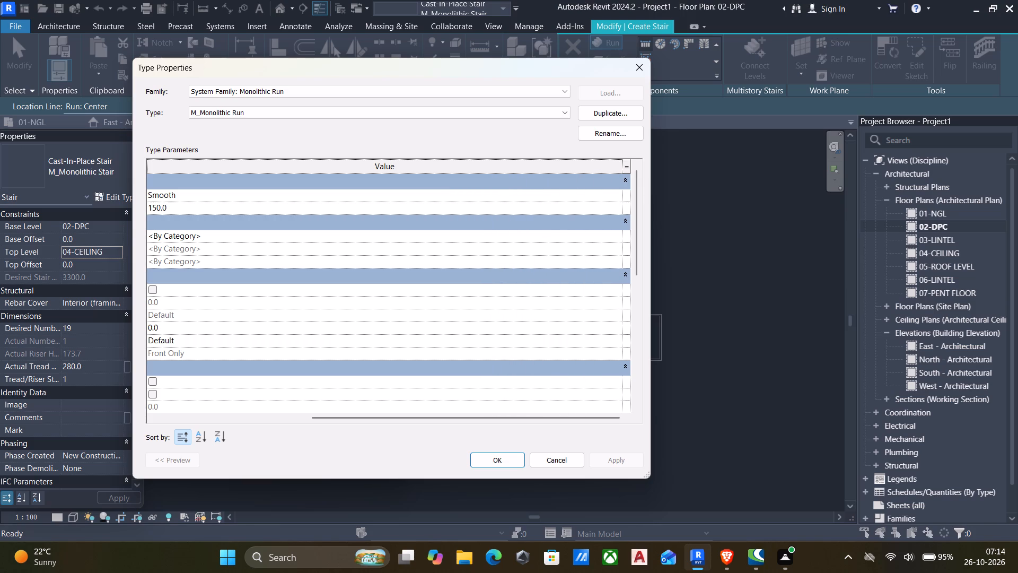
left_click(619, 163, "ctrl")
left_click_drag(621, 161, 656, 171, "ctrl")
Widen the Type Properties dialog of the M_Monolithic Run type.
left_click_drag(653, 219, 782, 239)
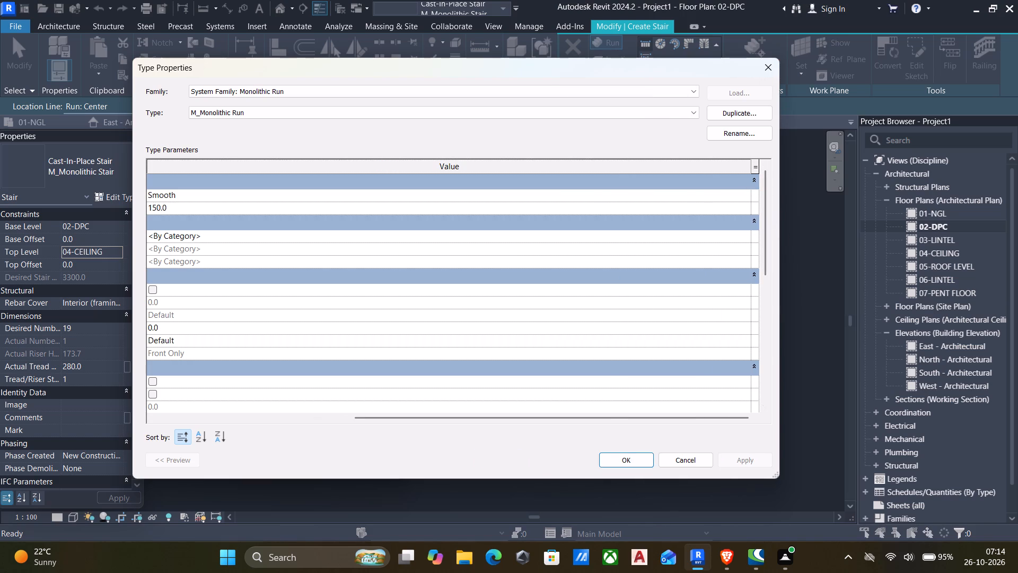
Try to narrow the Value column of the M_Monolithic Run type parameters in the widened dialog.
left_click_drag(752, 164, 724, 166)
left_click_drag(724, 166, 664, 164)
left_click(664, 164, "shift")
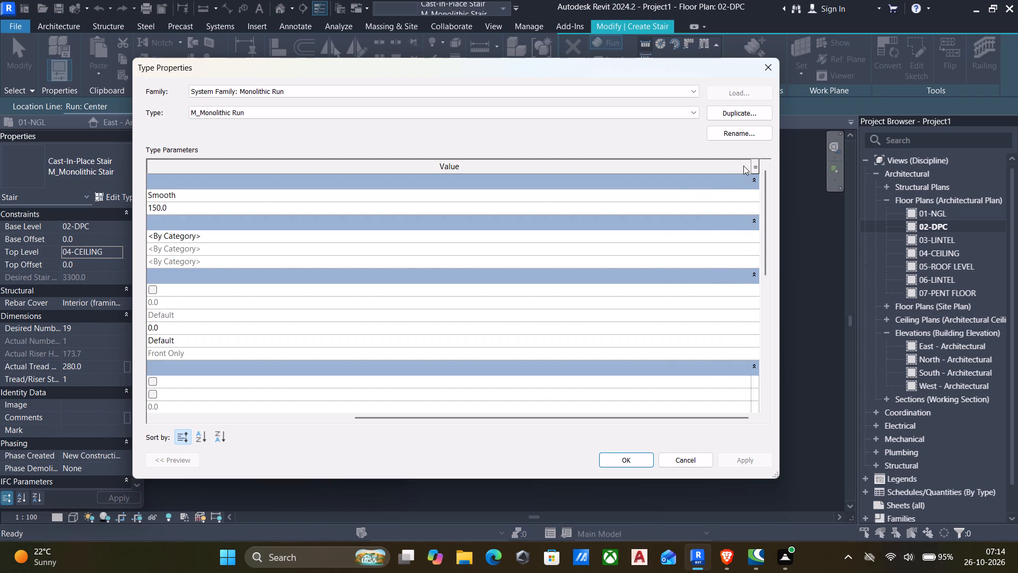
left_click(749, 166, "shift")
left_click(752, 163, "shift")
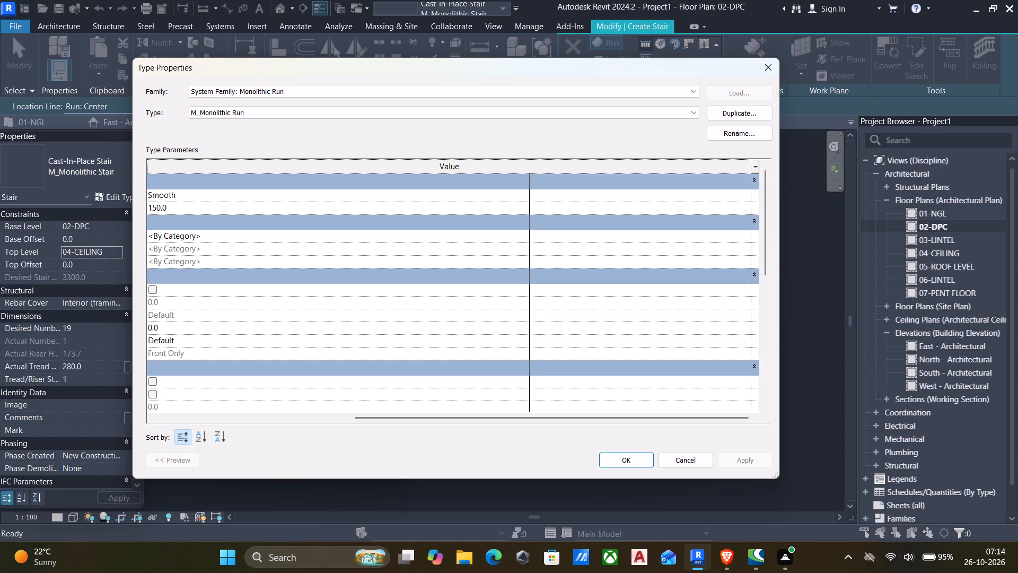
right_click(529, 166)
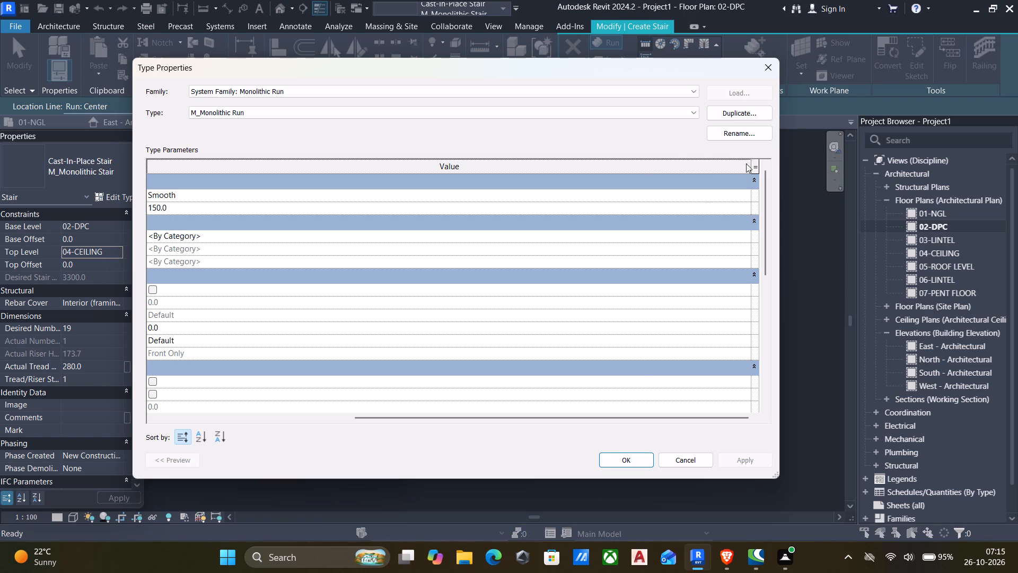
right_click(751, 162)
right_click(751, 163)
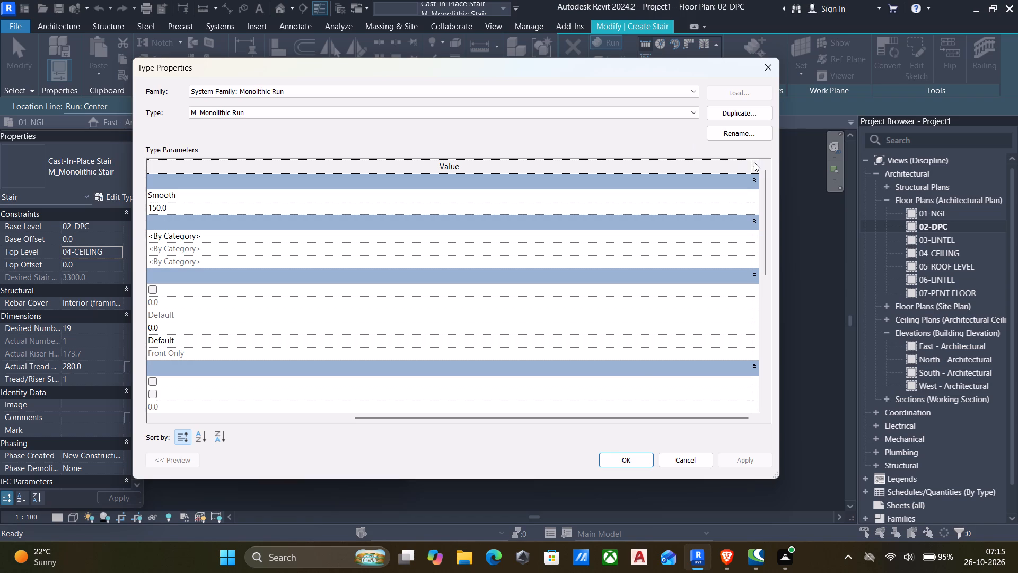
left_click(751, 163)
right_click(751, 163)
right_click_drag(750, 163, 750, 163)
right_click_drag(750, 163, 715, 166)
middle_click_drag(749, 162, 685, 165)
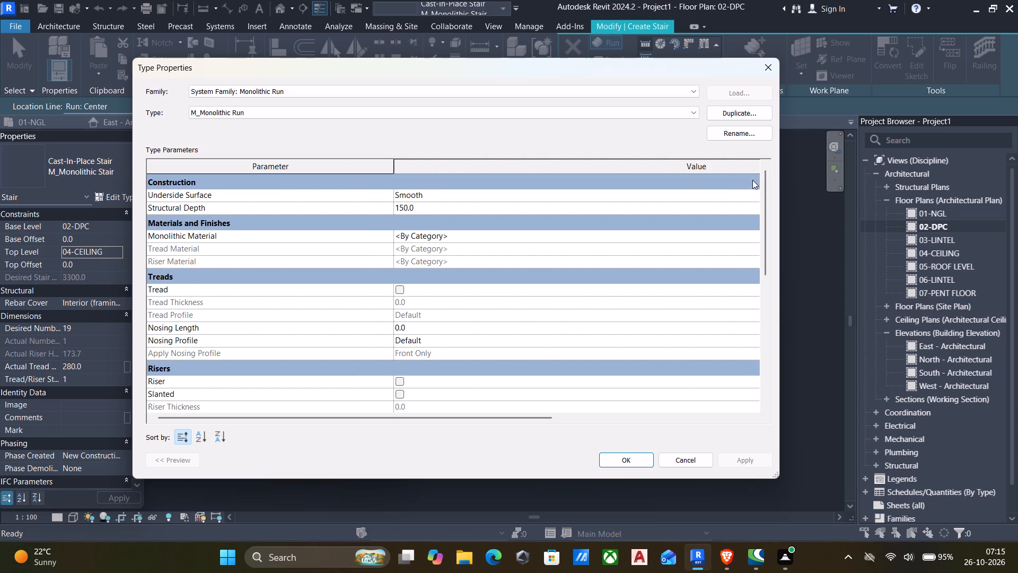
Examine the M_Monolithic Run type parameters from the Construction group through the IFC Parameters group, including the far end of the Value column.
scroll(754, 178, "up", 10)
scroll(719, 215, "down", 6)
scroll(706, 254, "up", 4)
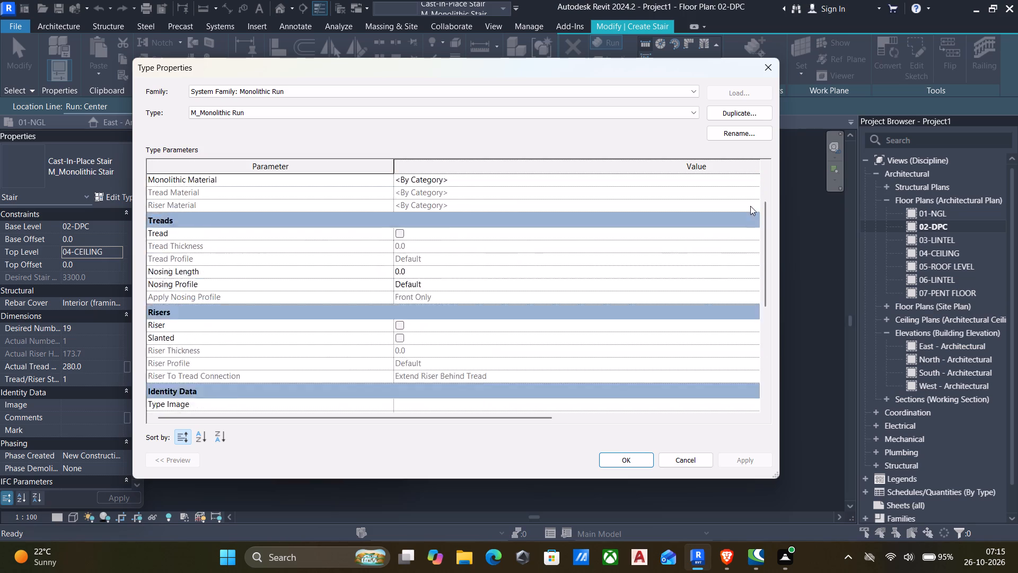
scroll(750, 206, "up", 11)
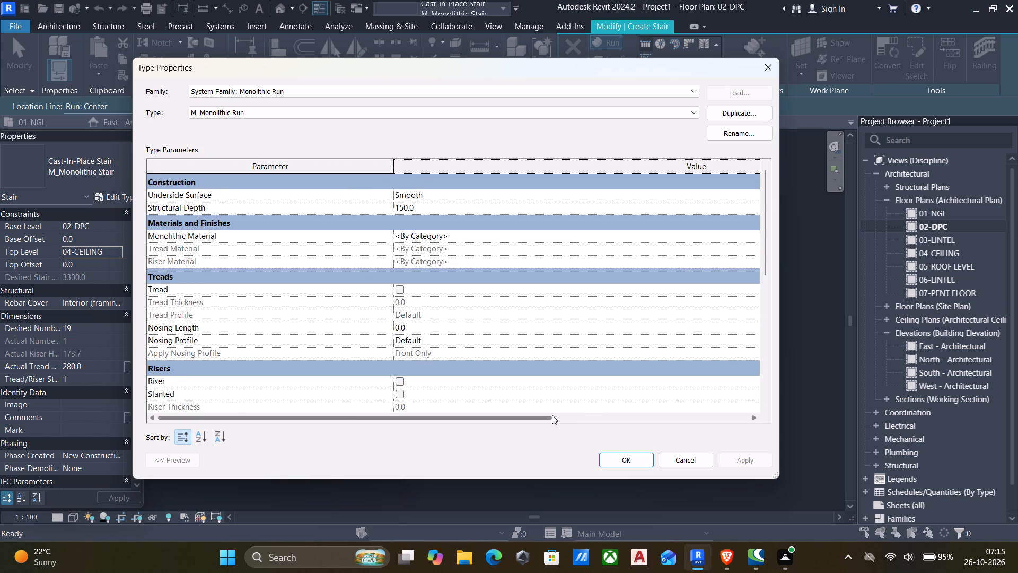
left_click_drag(552, 415, 802, 427)
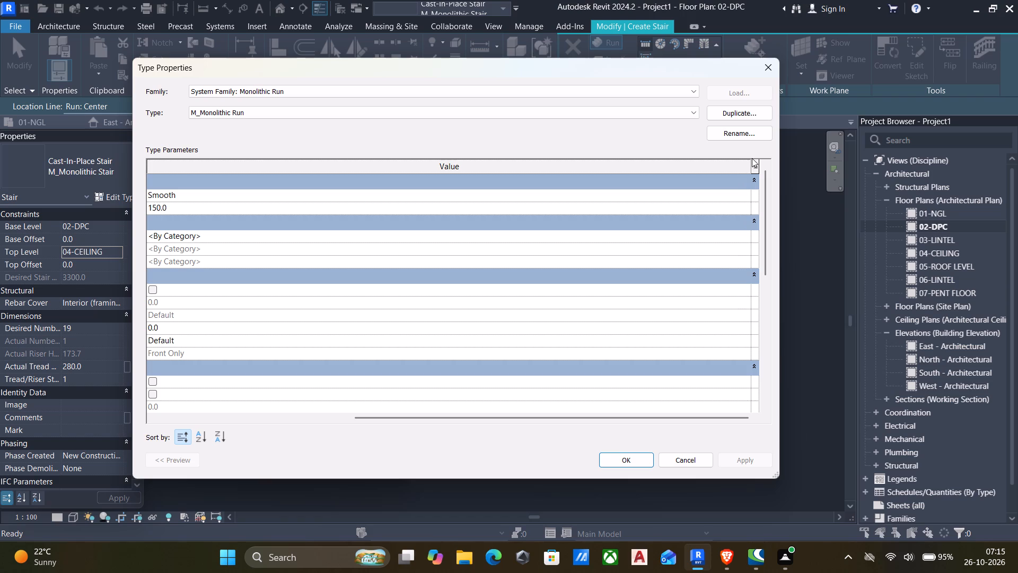
scroll(752, 159, "up", 4)
left_click(752, 163)
middle_click_drag(752, 163, 732, 158)
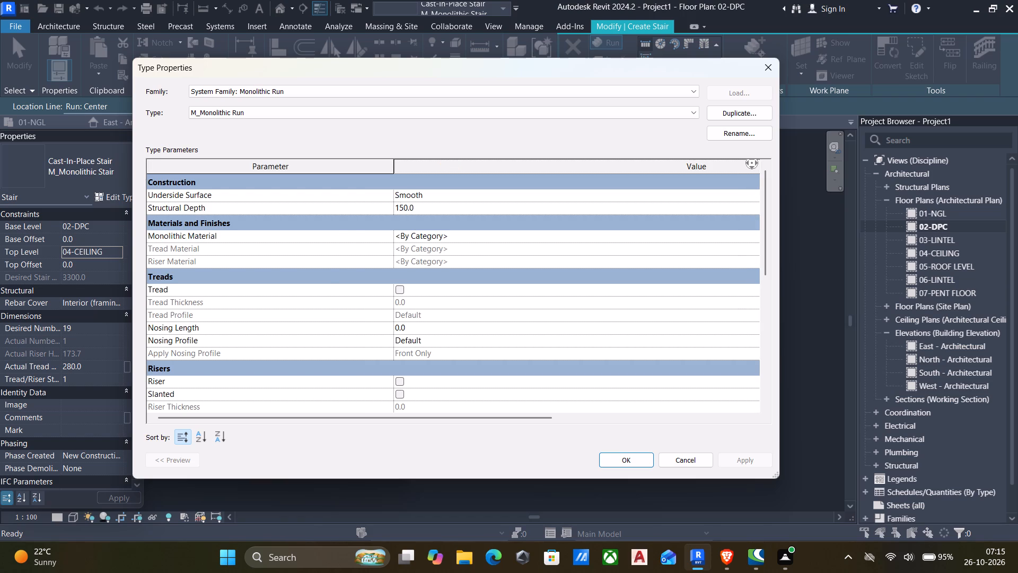
middle_click_drag(732, 158, 558, 177)
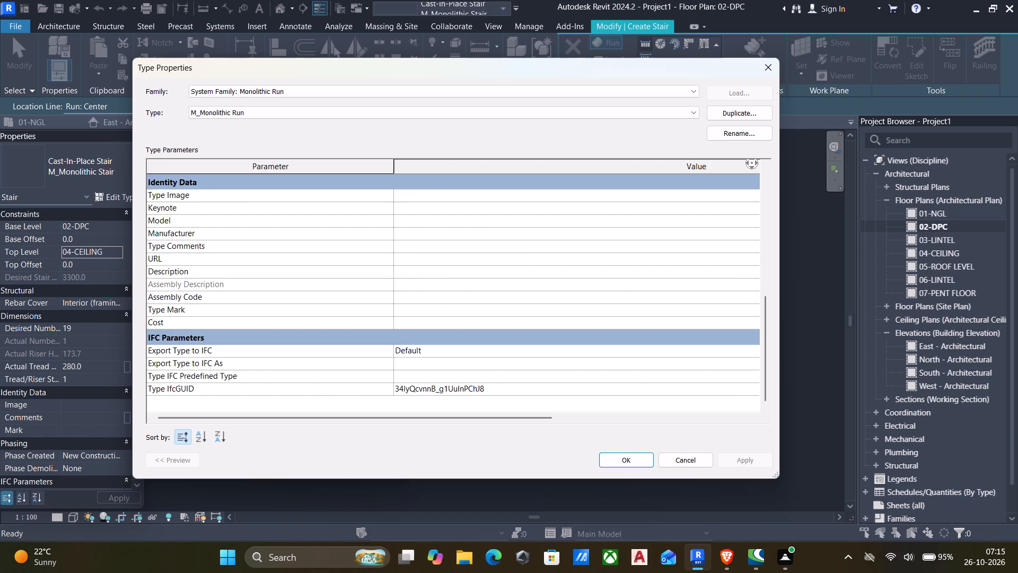
middle_click_drag(558, 177, 811, 170)
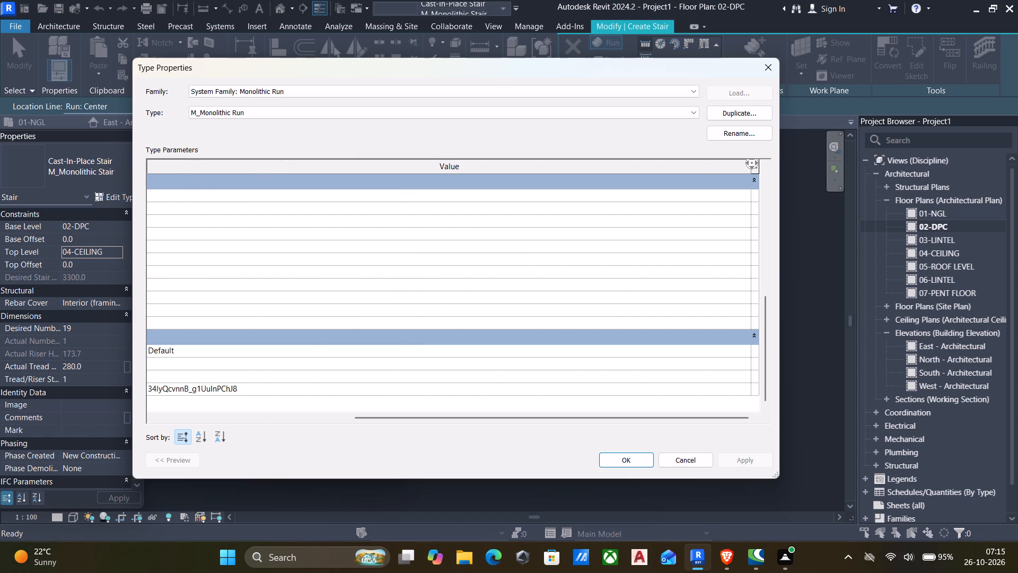
middle_click_drag(811, 170, 811, 189)
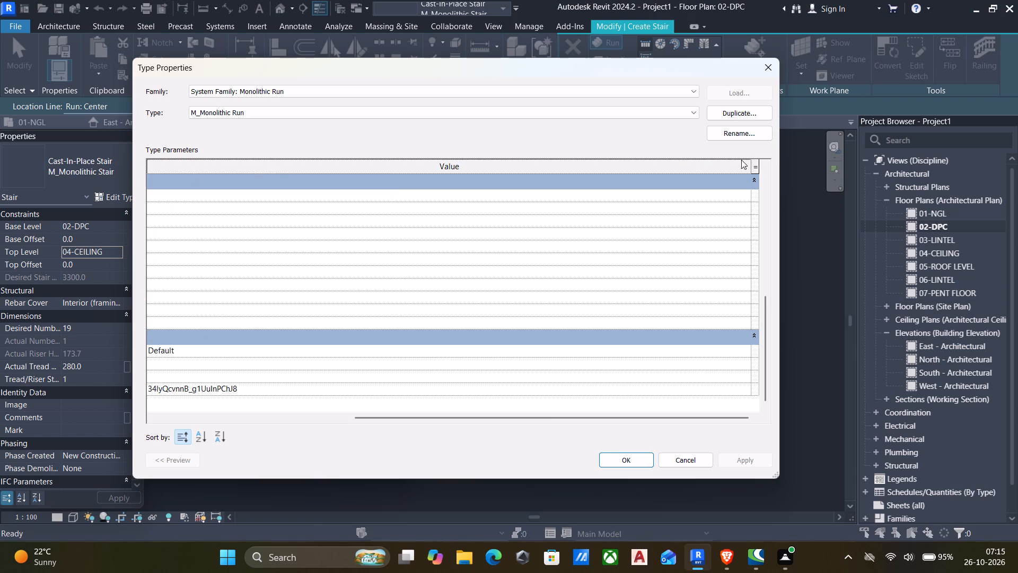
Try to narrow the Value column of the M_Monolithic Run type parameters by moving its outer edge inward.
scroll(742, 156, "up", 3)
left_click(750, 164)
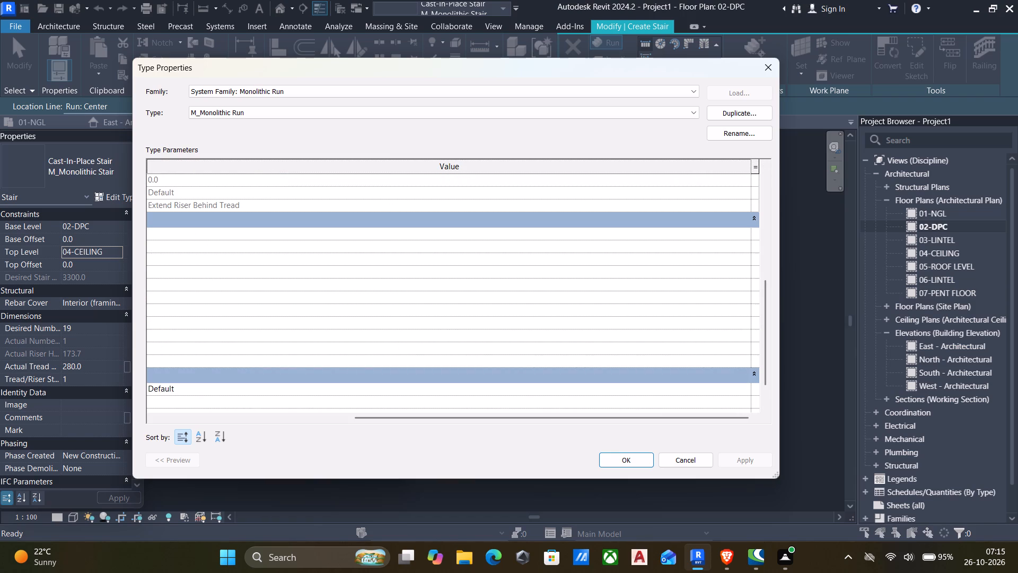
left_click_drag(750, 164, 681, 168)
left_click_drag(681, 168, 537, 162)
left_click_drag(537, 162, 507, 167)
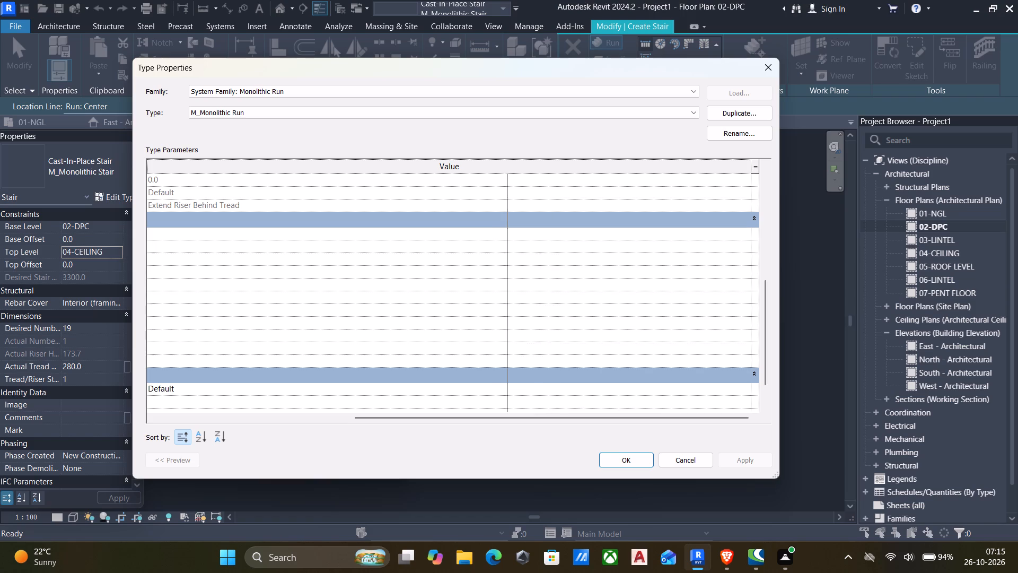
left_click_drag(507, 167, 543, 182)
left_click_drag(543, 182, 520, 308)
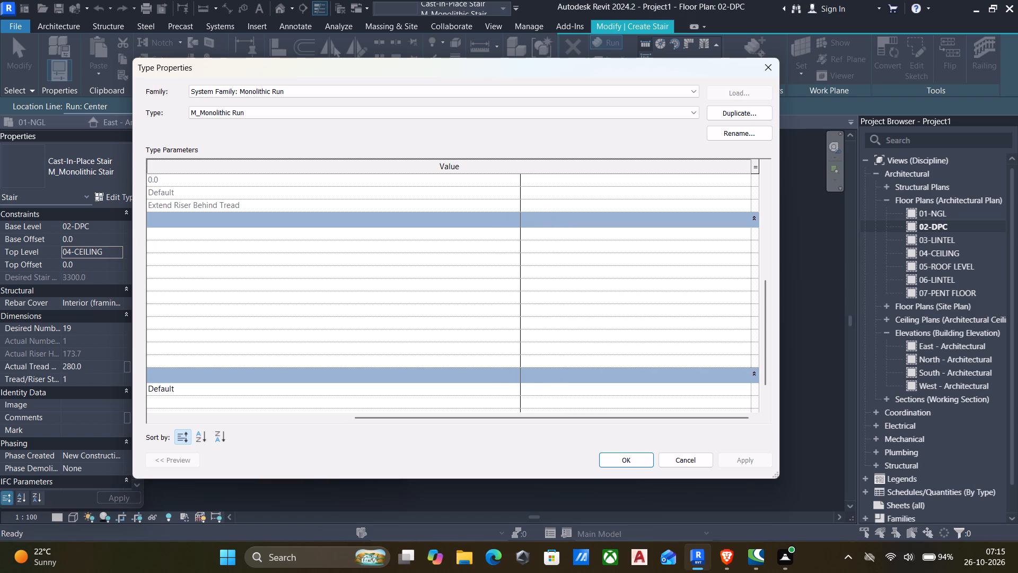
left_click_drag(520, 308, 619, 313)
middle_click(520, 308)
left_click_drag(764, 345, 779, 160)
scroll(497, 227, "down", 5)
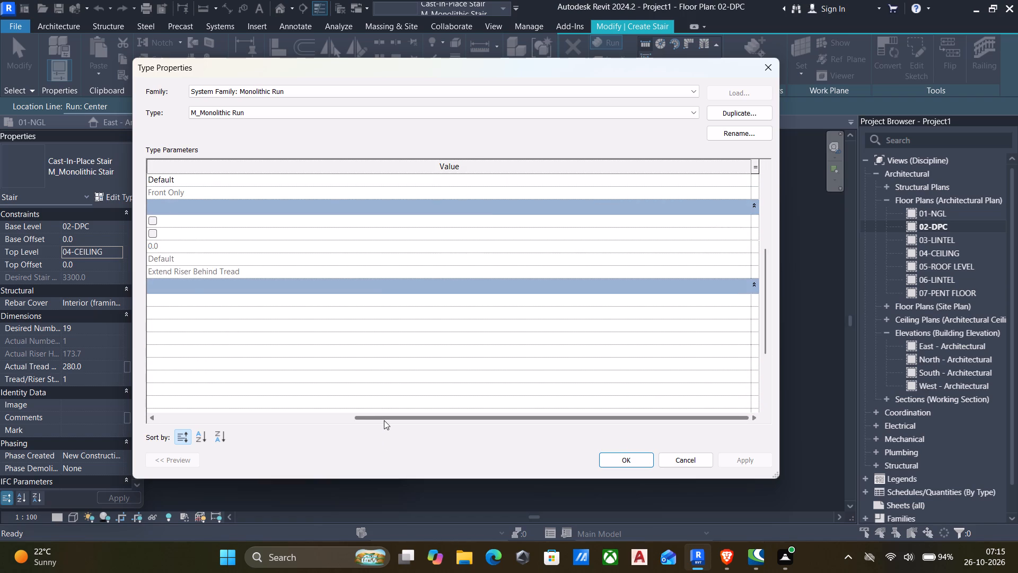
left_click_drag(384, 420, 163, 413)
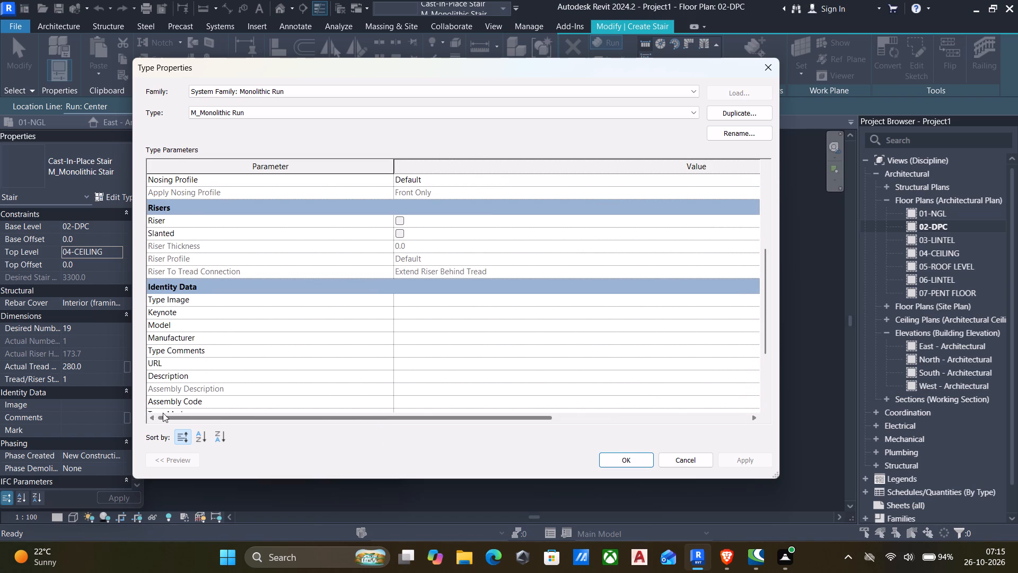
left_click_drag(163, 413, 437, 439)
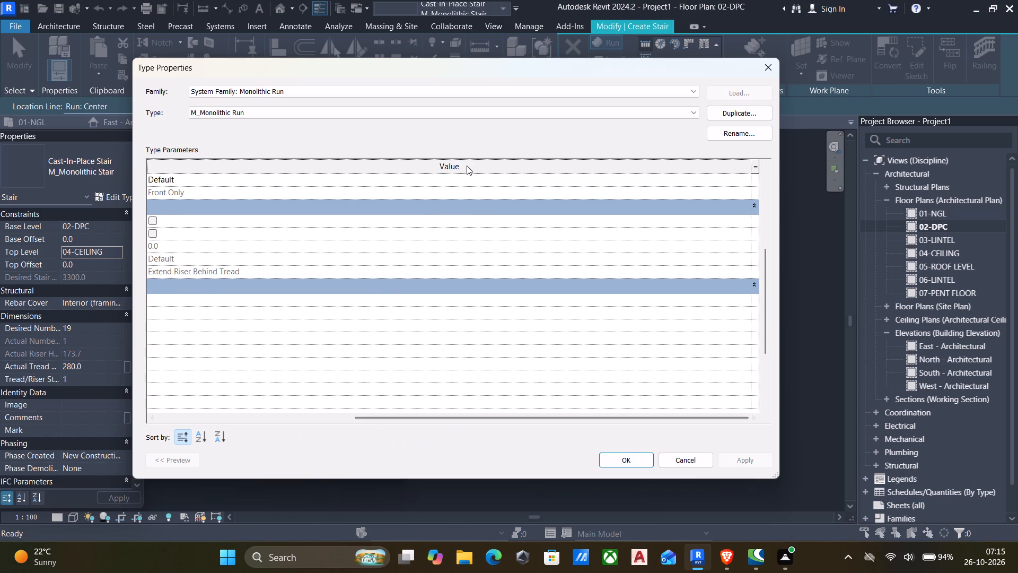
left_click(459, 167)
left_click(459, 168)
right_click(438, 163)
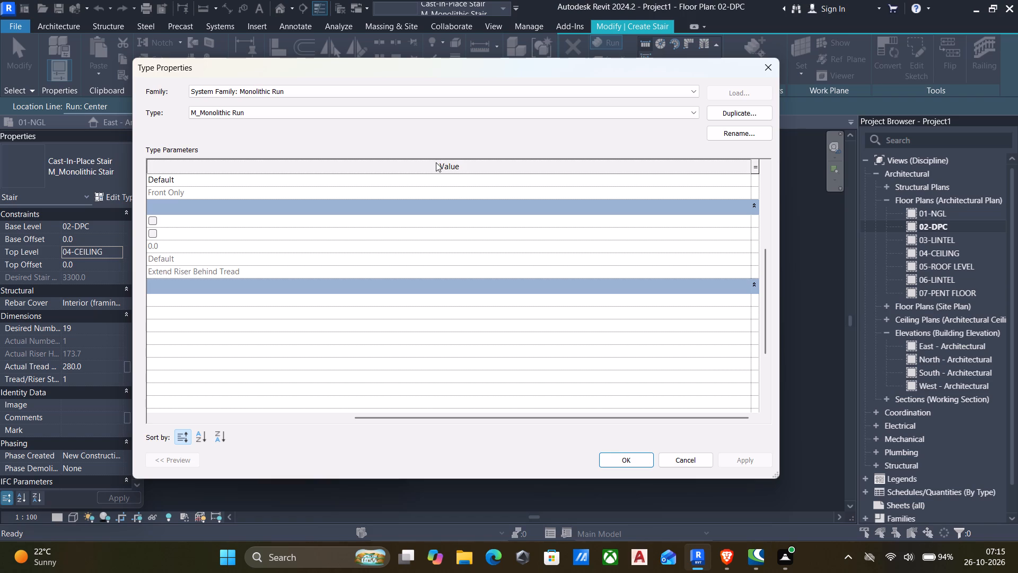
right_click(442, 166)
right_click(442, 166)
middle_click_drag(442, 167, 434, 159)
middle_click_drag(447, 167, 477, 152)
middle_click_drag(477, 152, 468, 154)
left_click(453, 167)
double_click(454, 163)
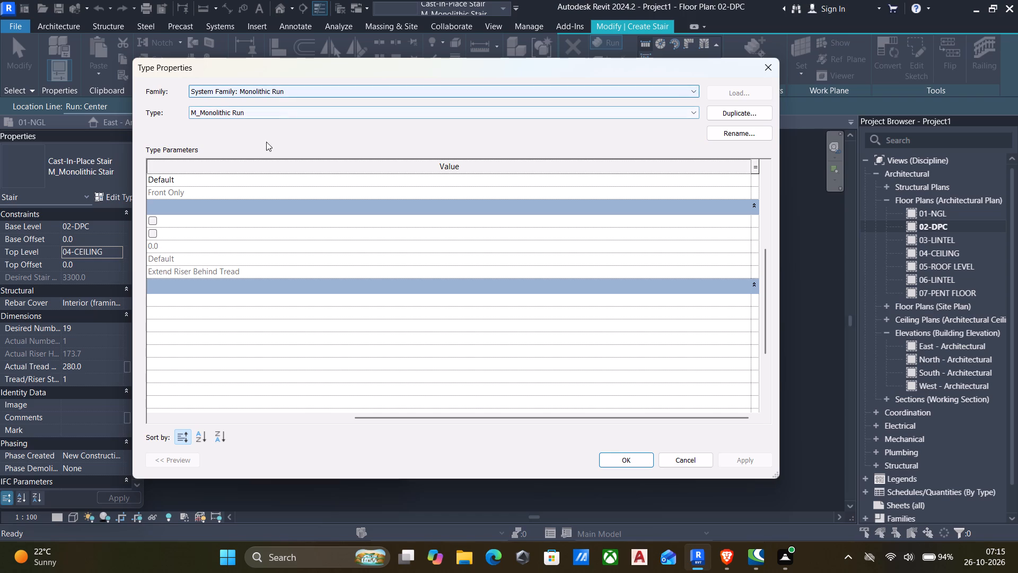
Accept the M_Monolithic Run type parameters, and apply and close the M_Monolithic Stair type properties.
left_click_drag(438, 419, 221, 374)
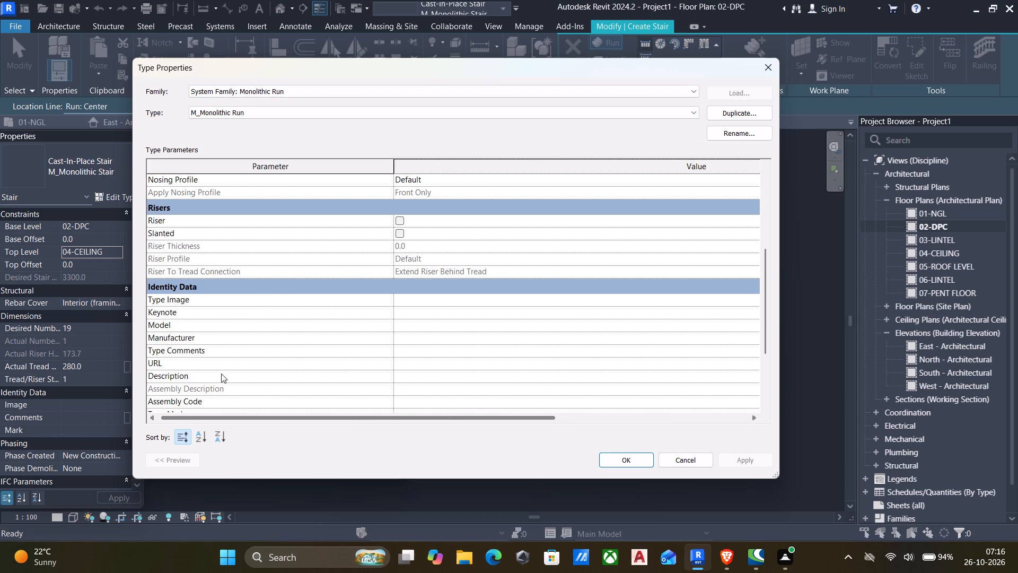
left_click_drag(221, 374, 175, 370)
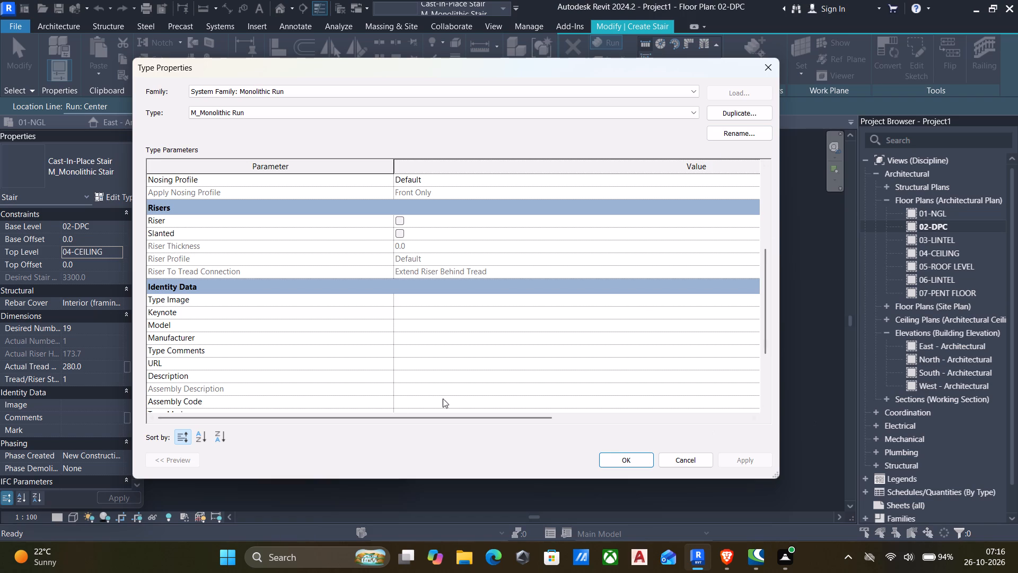
scroll(436, 316, "up", 6)
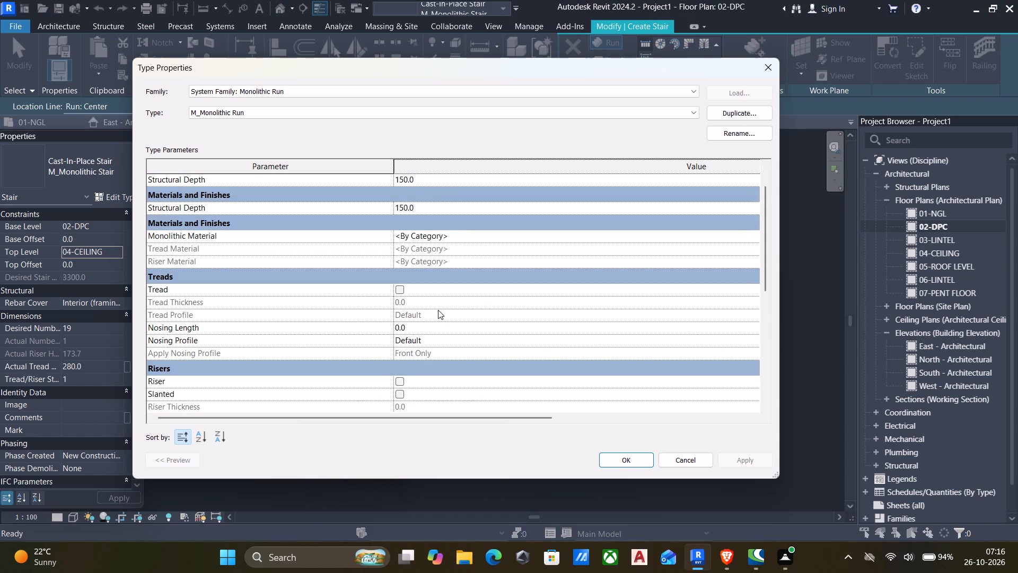
scroll(438, 314, "up", 5)
left_click(617, 466)
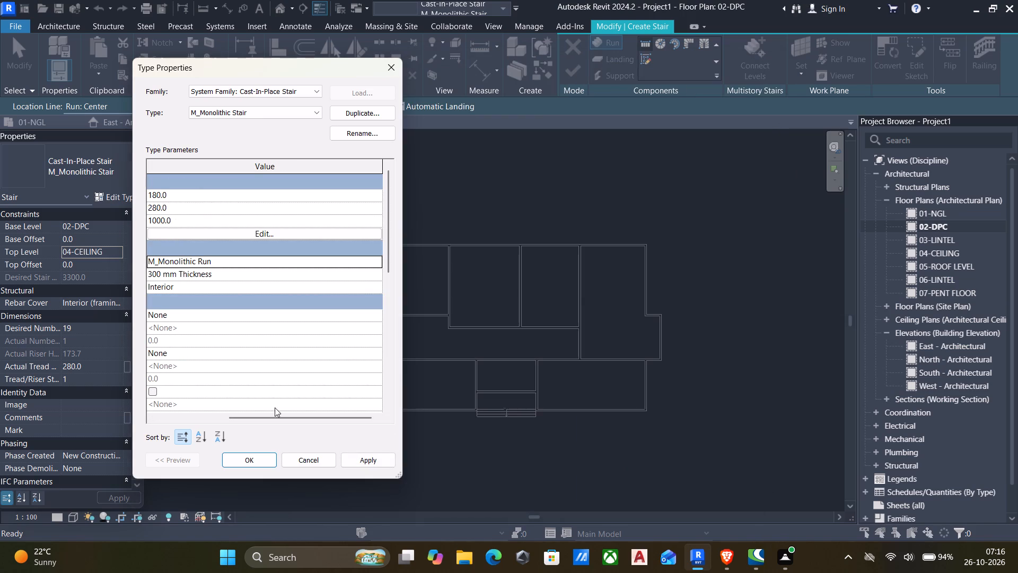
left_click(365, 467)
left_click(364, 455)
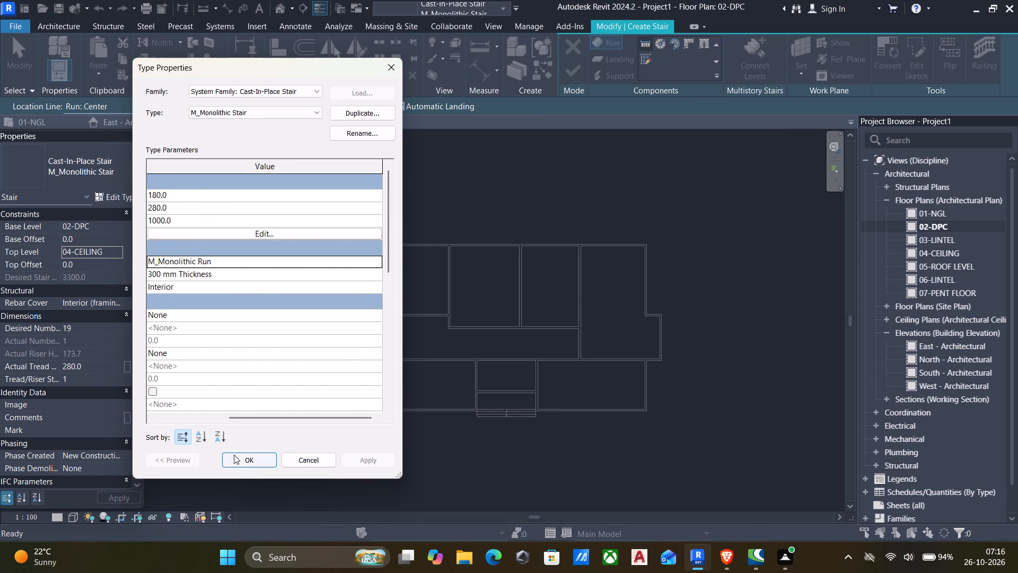
left_click(241, 461)
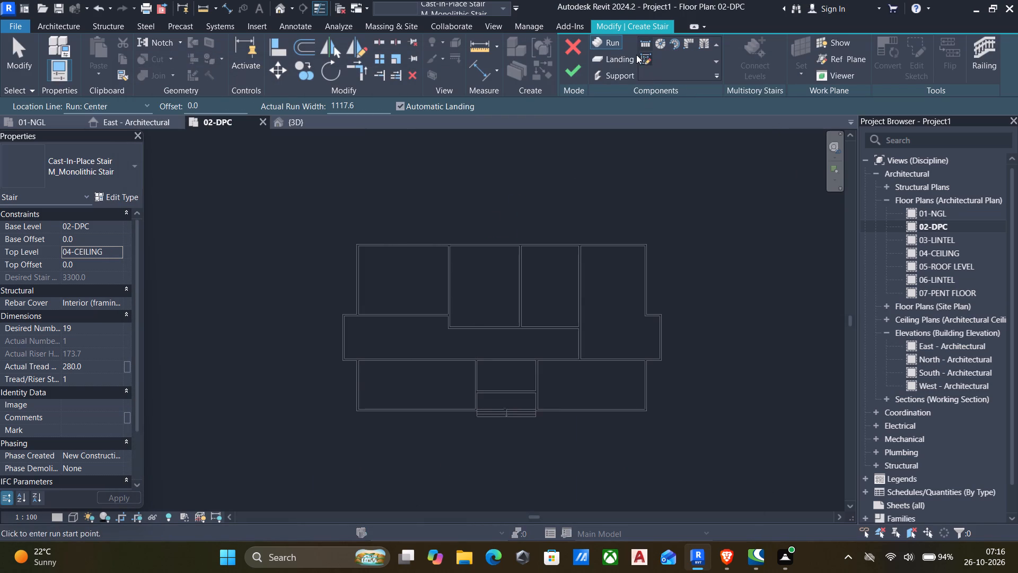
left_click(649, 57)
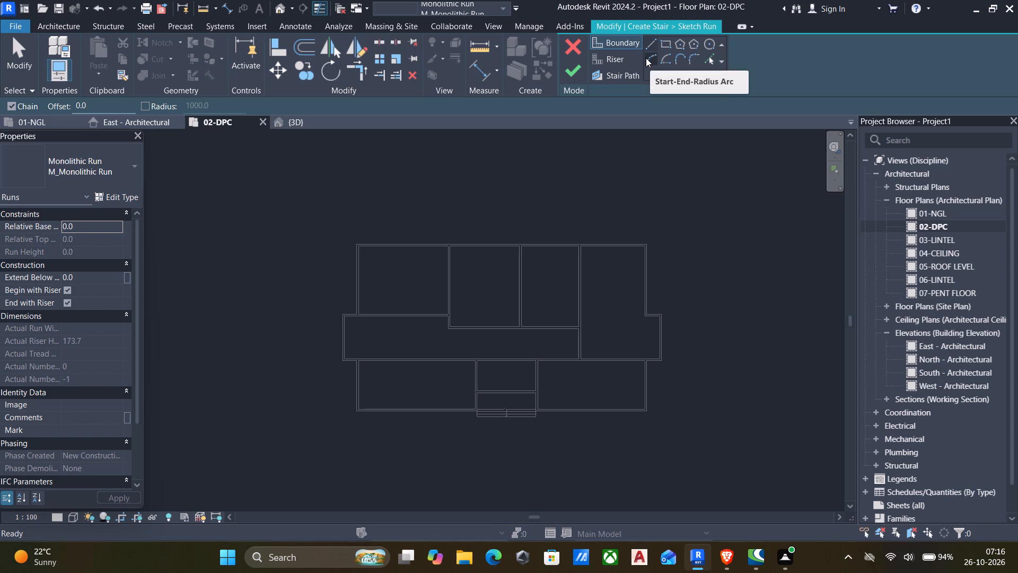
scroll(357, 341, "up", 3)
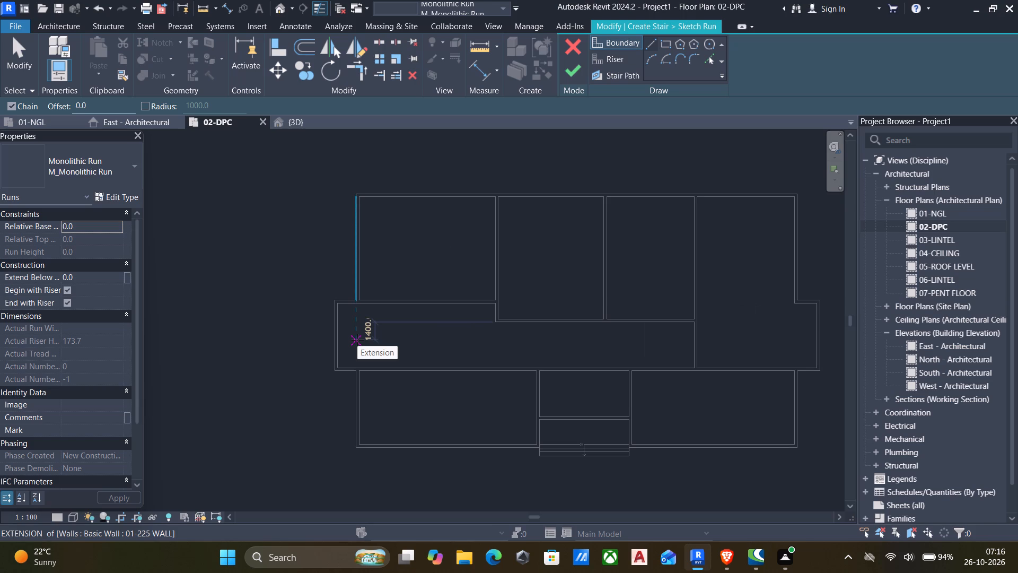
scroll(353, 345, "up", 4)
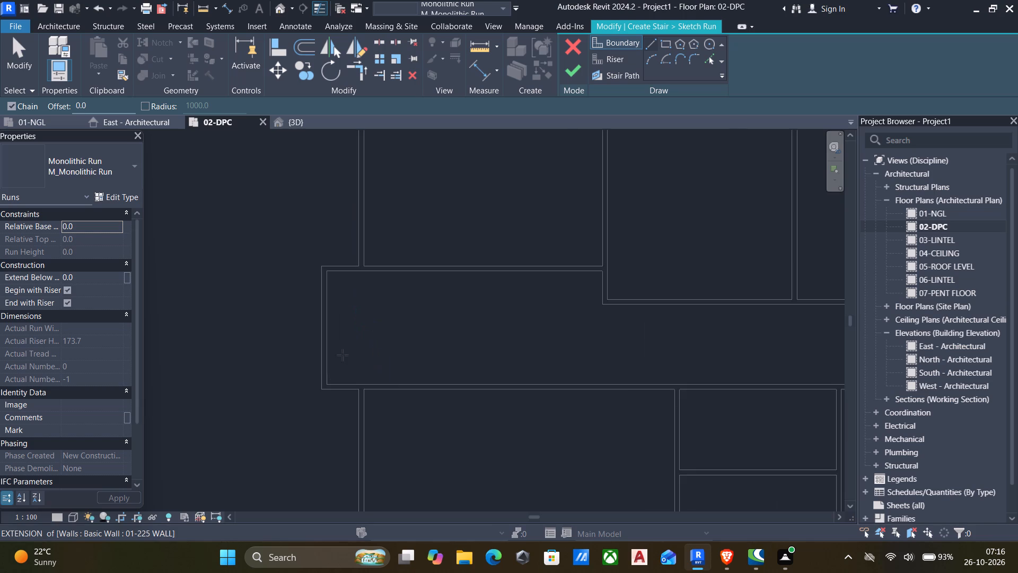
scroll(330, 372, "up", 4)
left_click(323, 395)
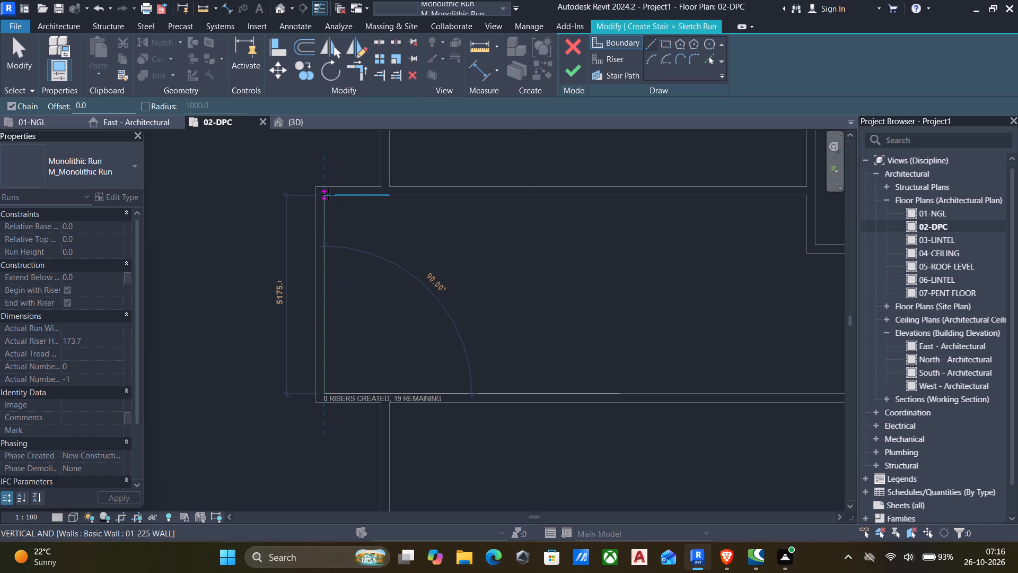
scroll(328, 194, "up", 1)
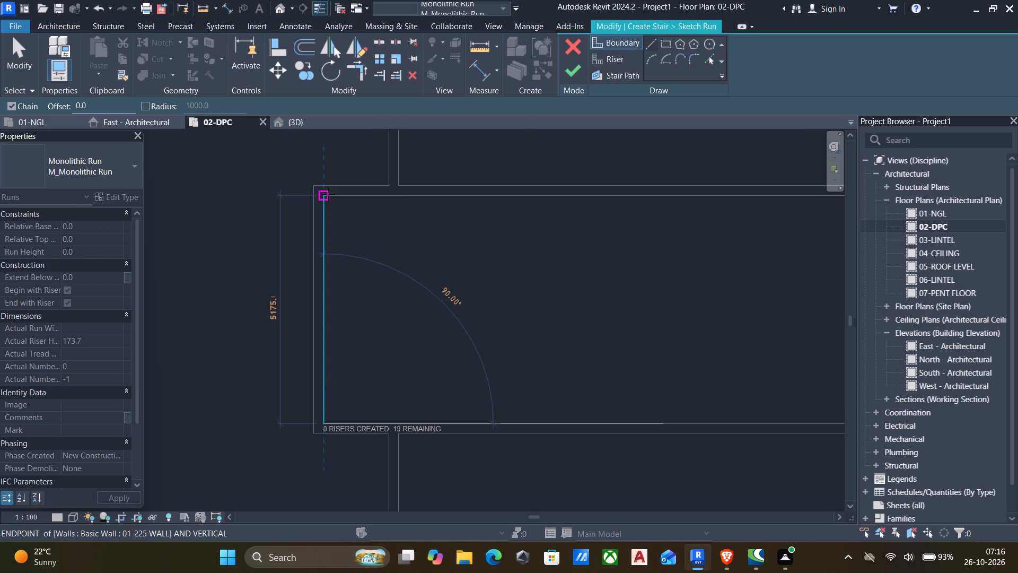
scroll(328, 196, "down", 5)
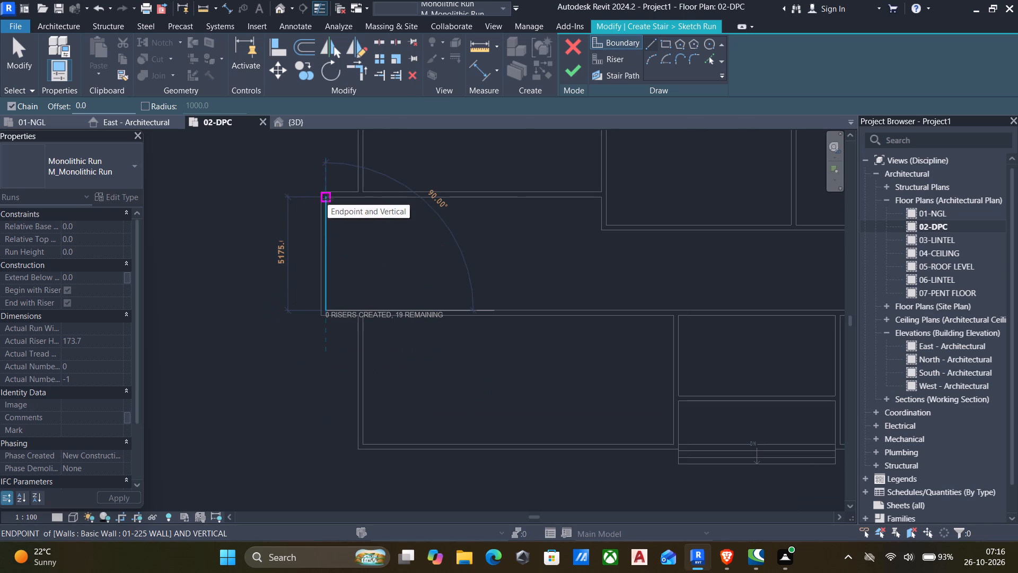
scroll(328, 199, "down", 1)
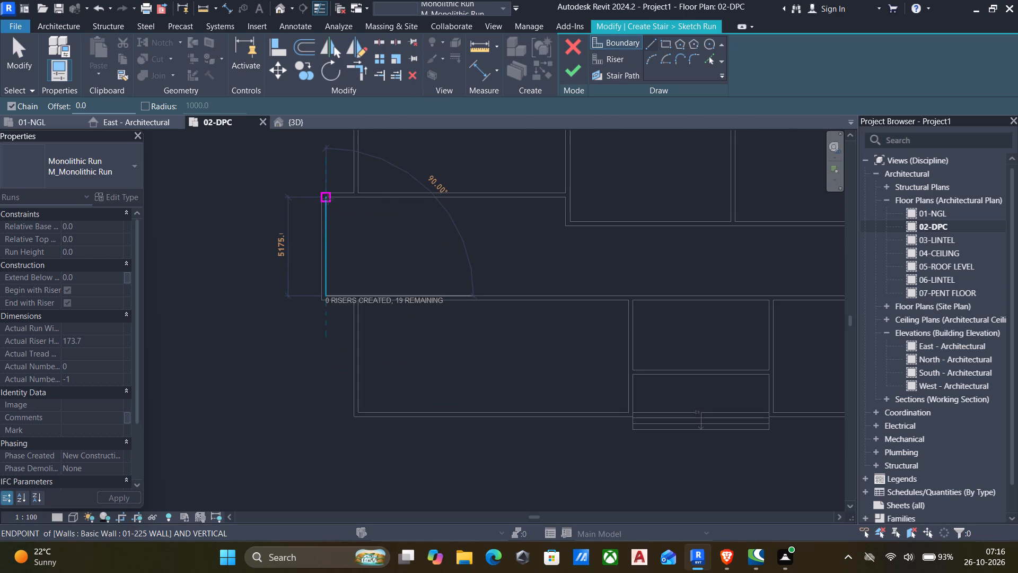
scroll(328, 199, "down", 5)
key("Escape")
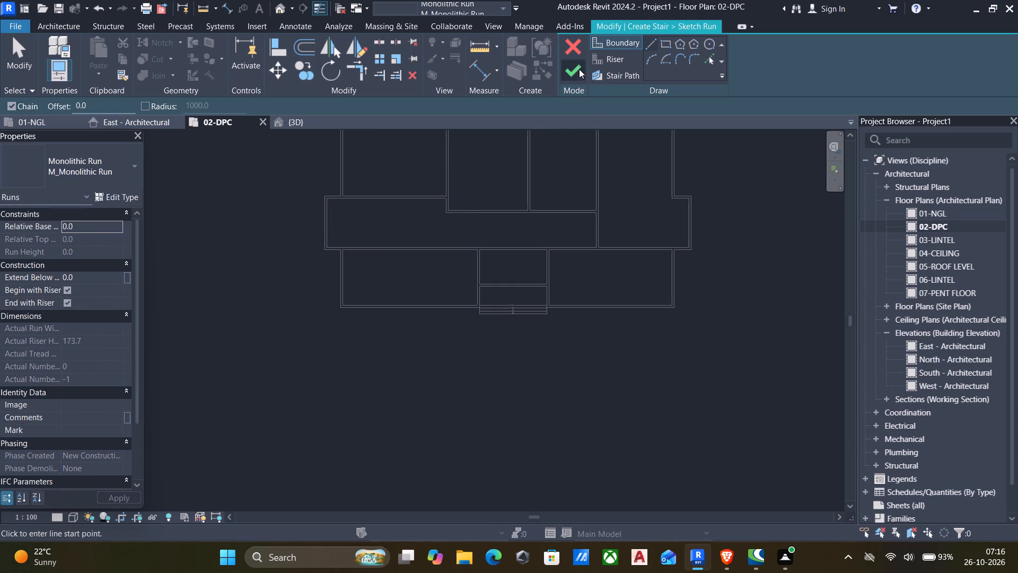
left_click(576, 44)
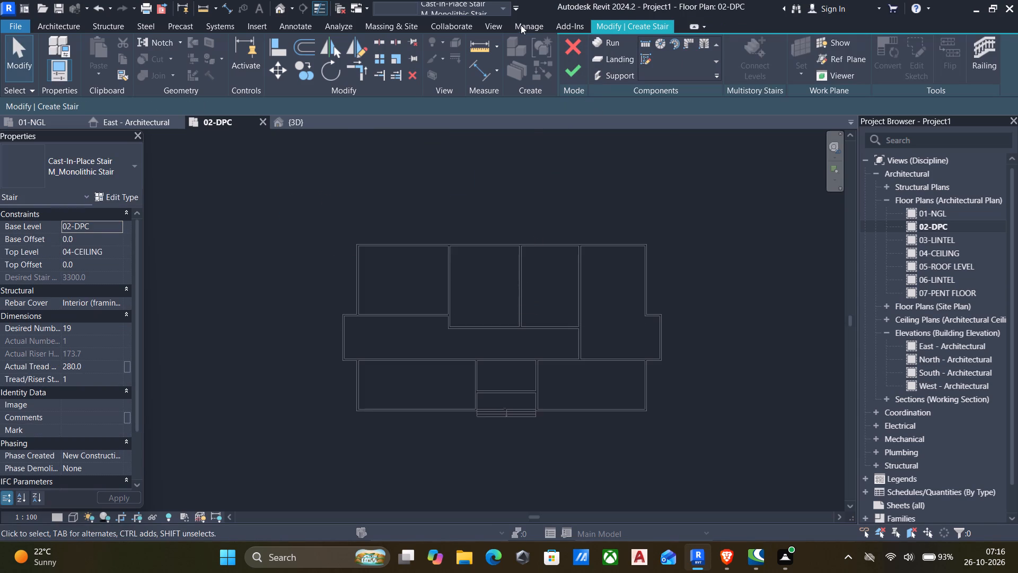
Cancel the empty monolithic stair and leave stair creation without keeping anything.
left_click(571, 48)
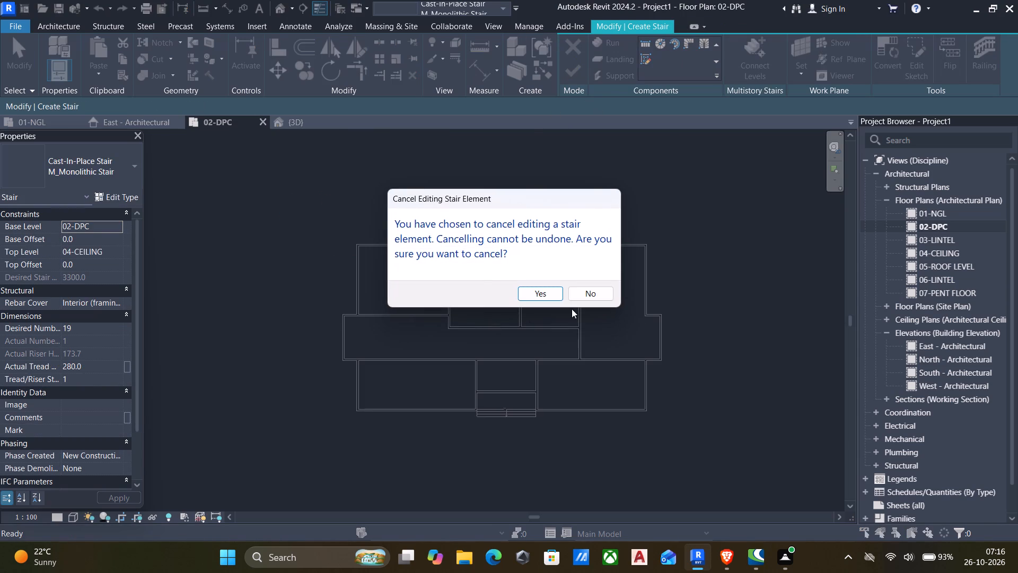
left_click(584, 296)
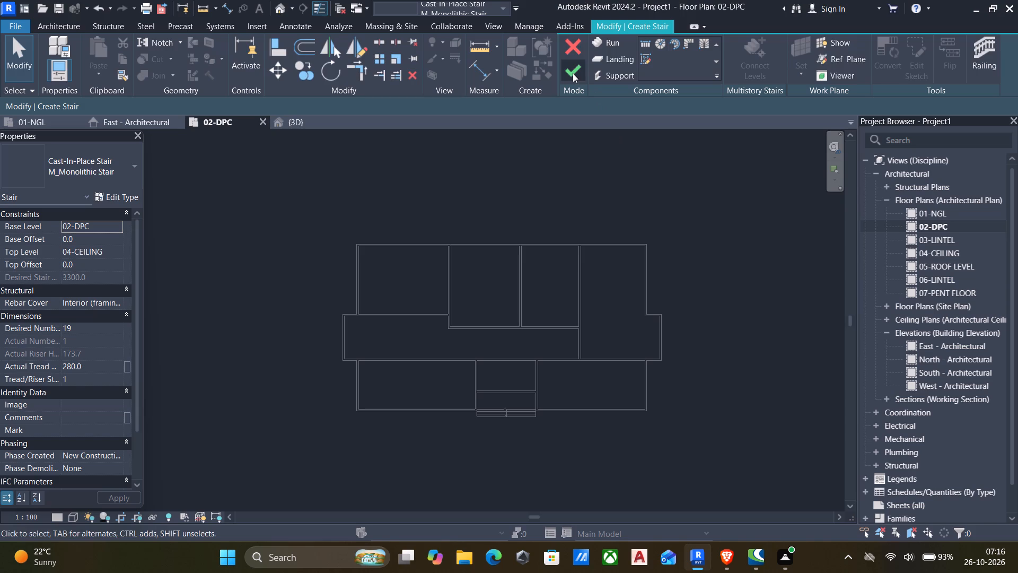
left_click(573, 73)
left_click(591, 282)
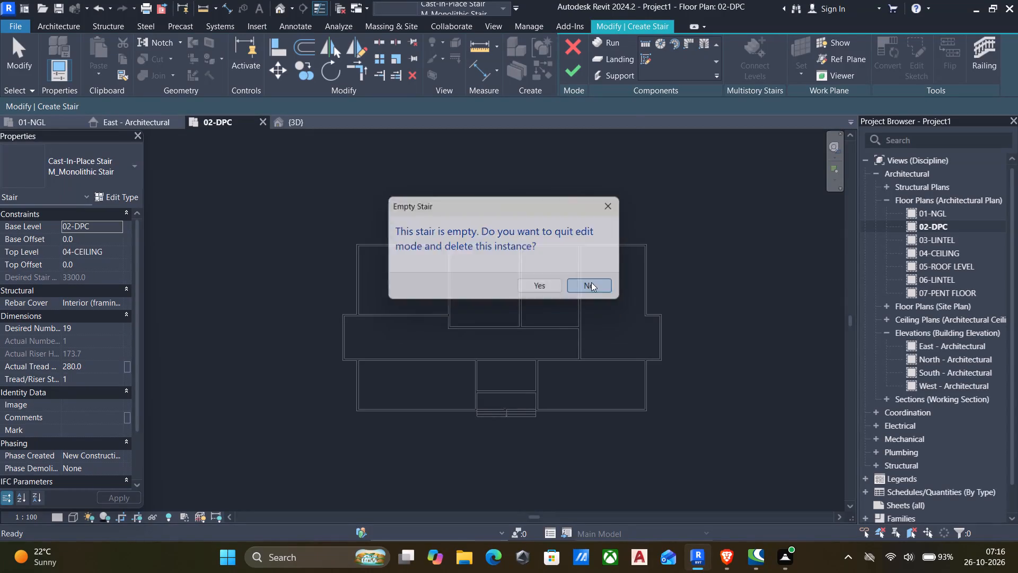
left_click(582, 51)
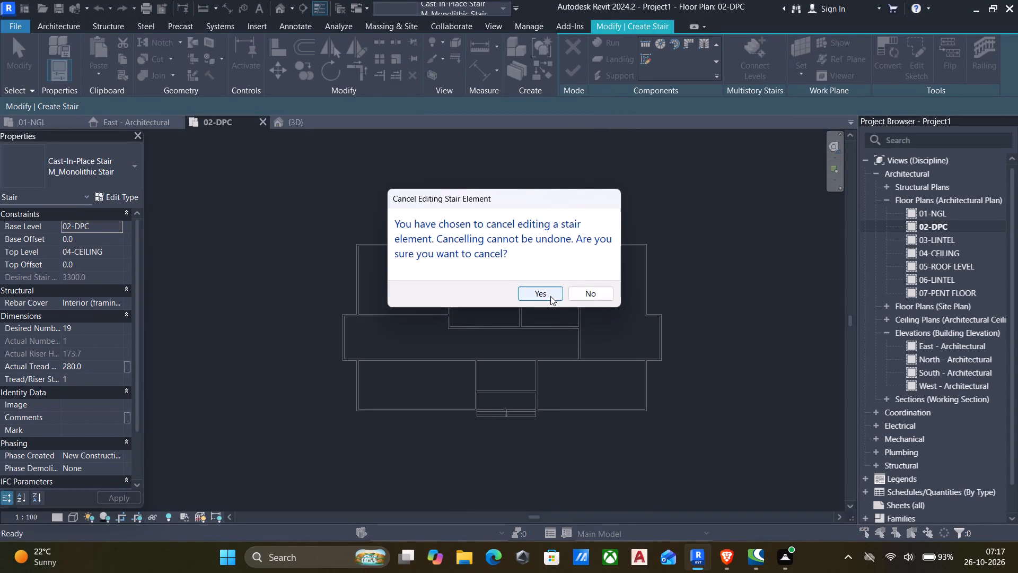
left_click(550, 296)
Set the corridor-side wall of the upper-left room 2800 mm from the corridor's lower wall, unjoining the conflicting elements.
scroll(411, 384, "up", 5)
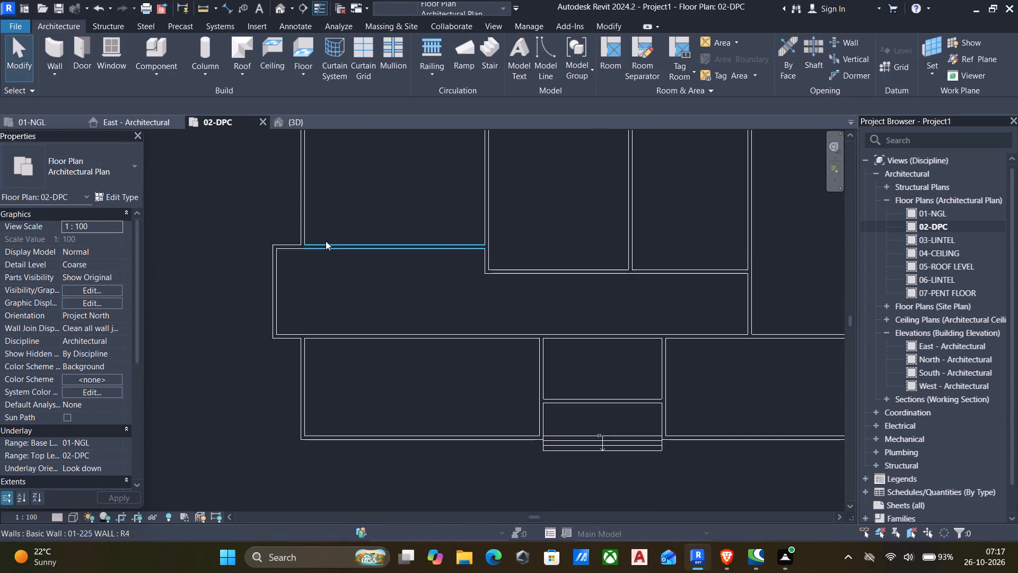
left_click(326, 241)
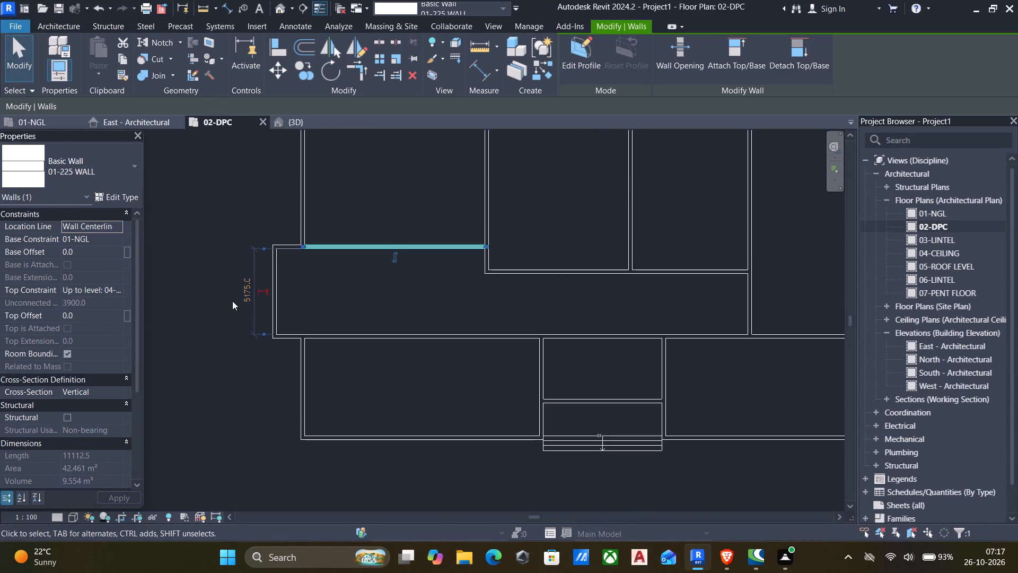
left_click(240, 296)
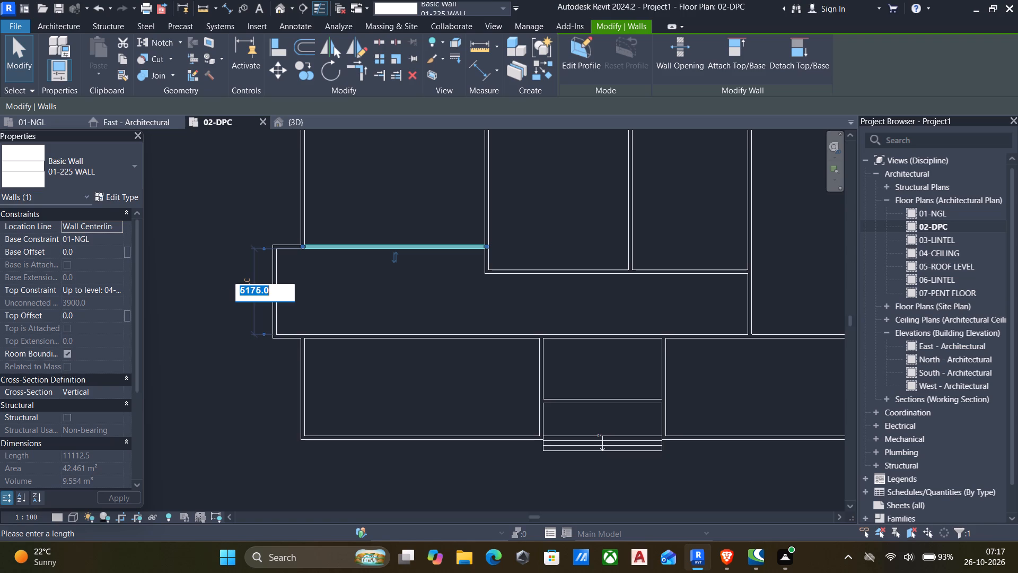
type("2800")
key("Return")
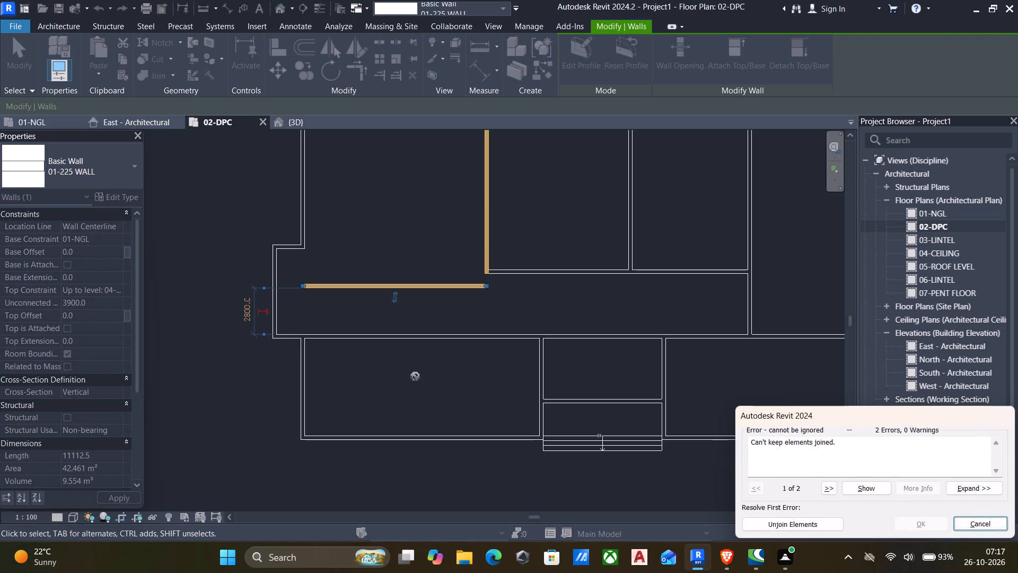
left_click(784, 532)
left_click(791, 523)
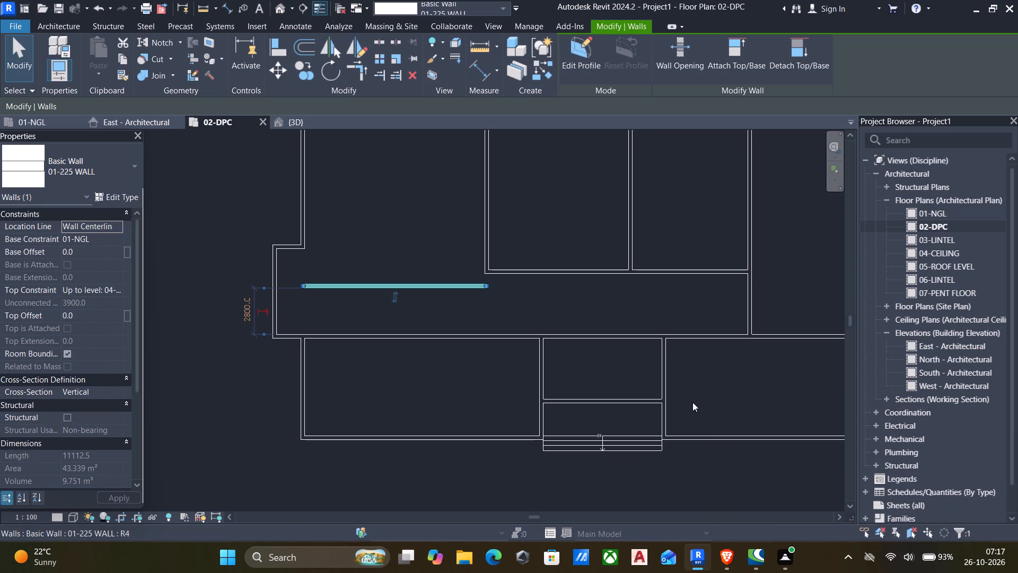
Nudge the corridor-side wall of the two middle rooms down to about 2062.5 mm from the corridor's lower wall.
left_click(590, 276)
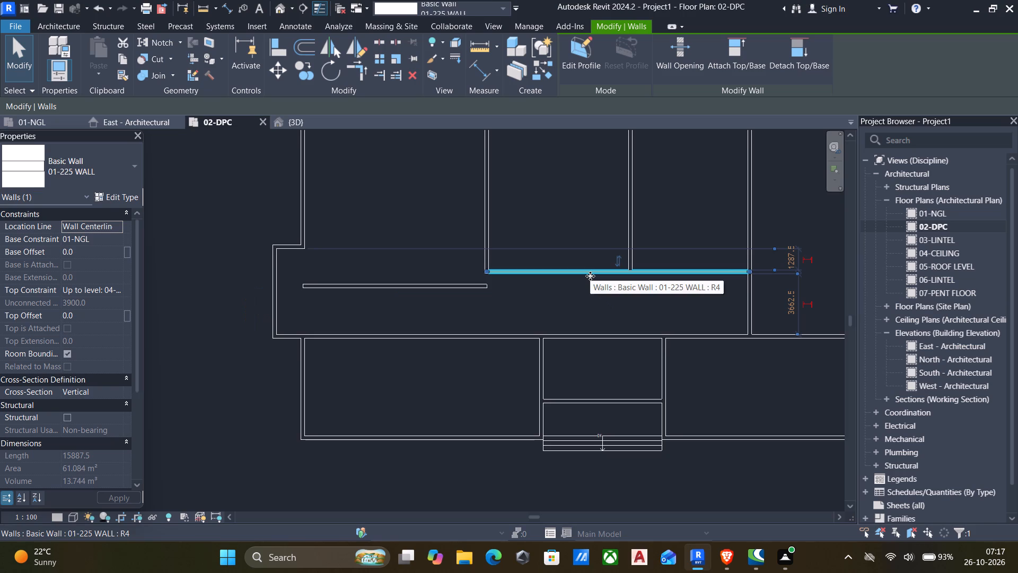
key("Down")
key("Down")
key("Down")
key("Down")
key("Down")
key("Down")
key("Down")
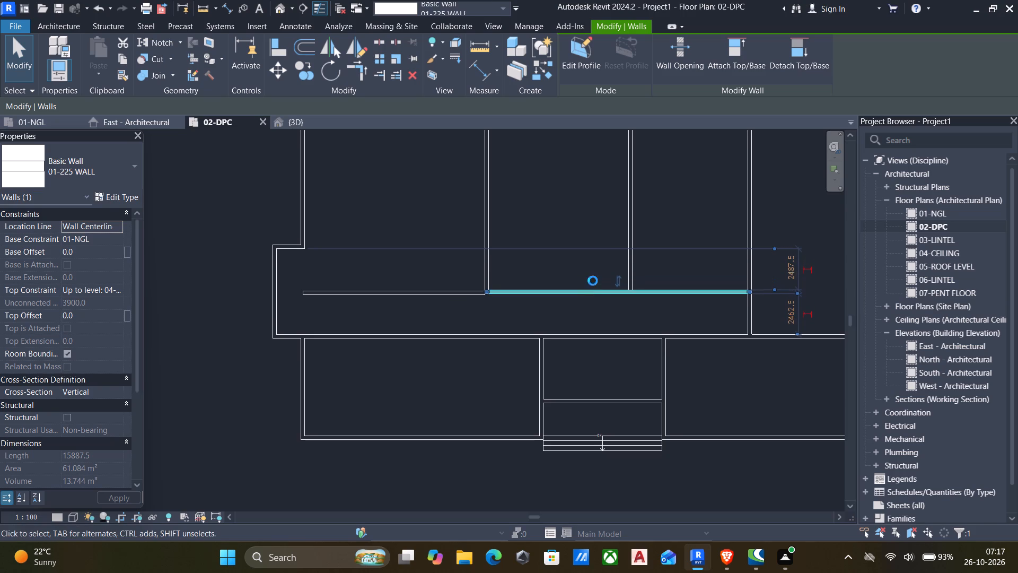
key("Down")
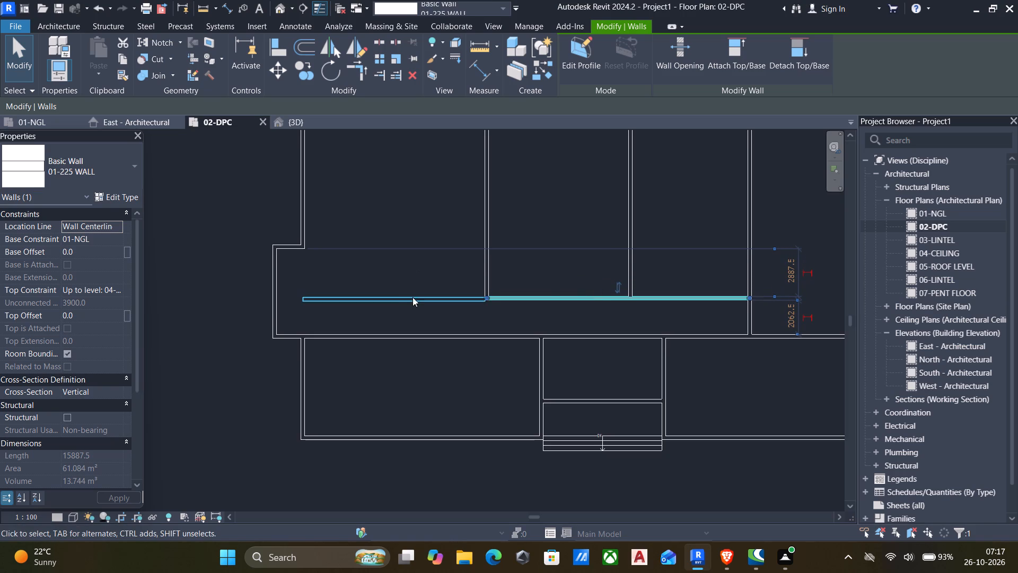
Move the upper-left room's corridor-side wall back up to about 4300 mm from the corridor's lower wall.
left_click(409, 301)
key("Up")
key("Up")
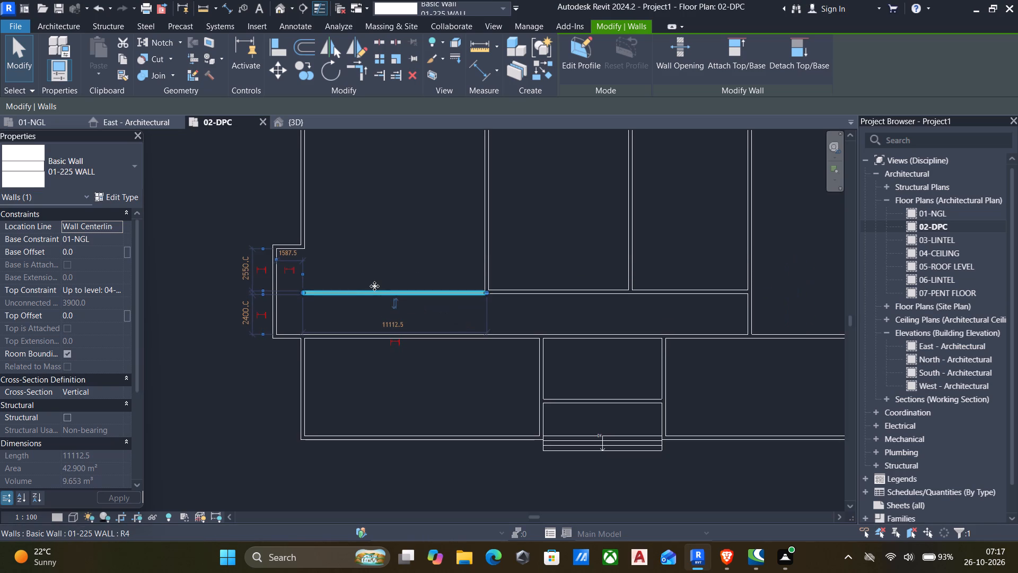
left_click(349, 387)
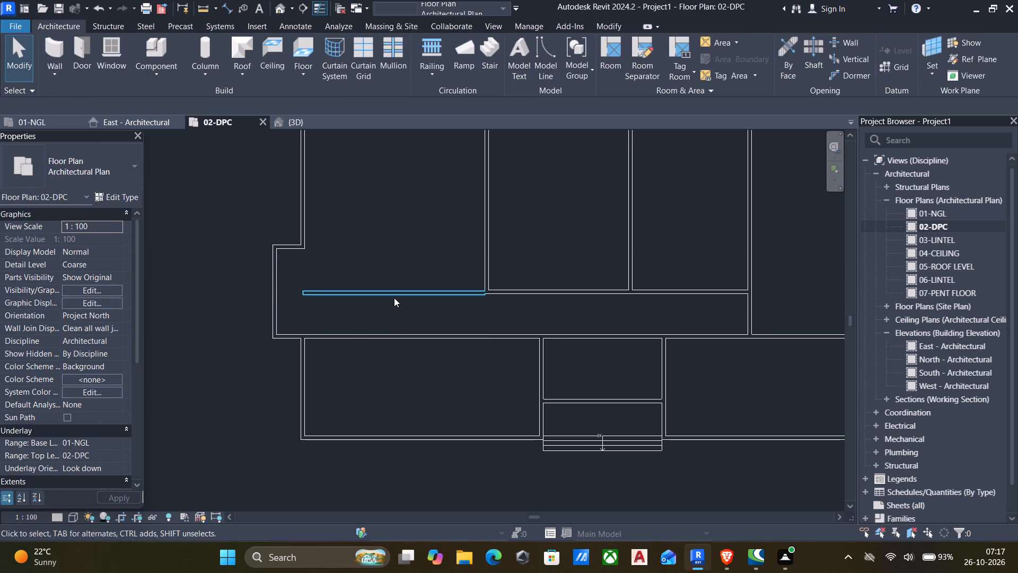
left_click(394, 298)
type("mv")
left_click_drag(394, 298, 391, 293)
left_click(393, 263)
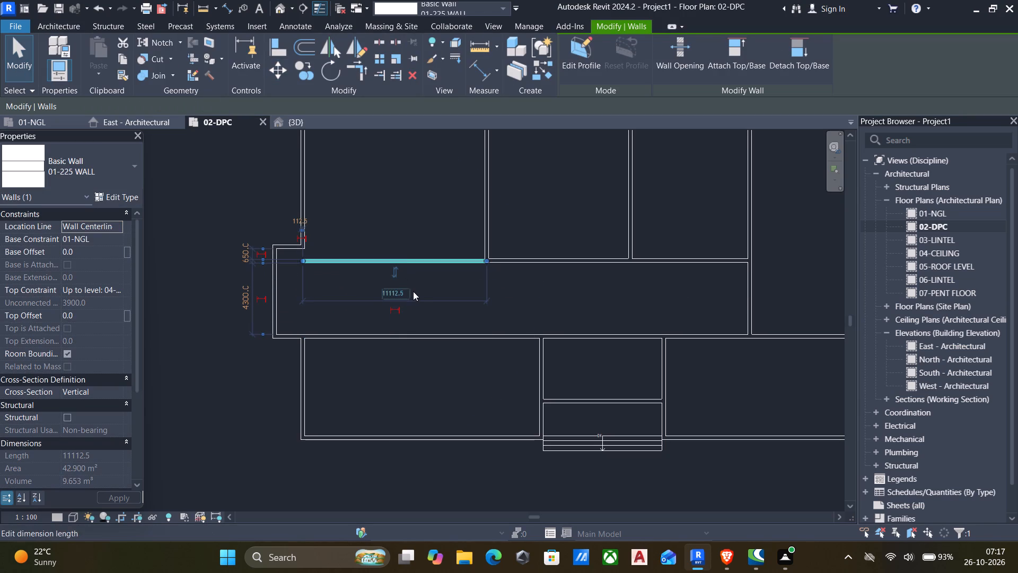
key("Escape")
Shorten the middle rooms' corridor-side wall to about 15000 mm by pulling its end clear of the upper-left room's corner.
left_click(517, 266)
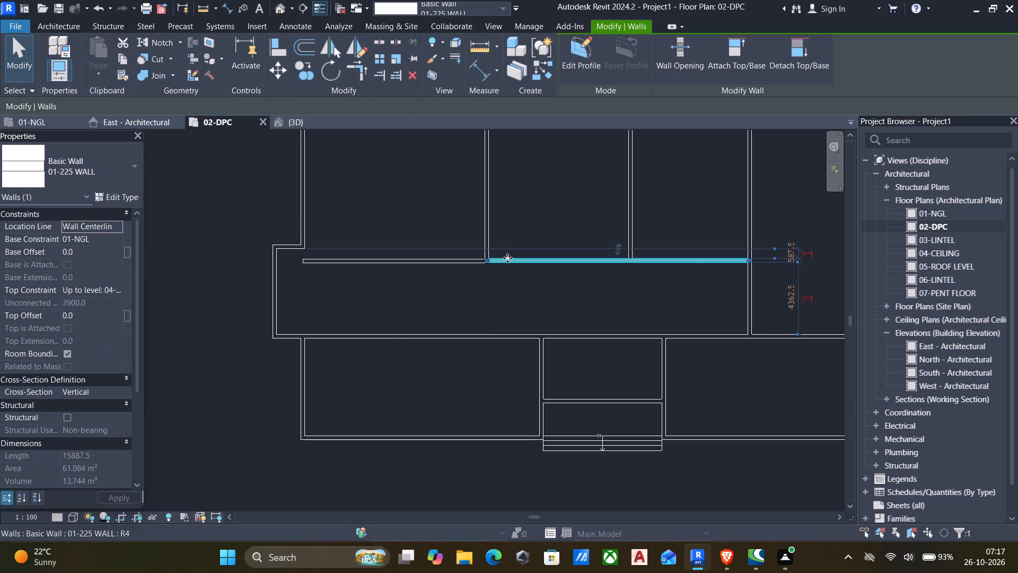
scroll(505, 258, "up", 5)
left_click_drag(468, 258, 499, 262)
key("Escape")
Nudge the shortened middle wall down to about 2462.5 mm from the corridor's lower wall.
left_click(561, 270)
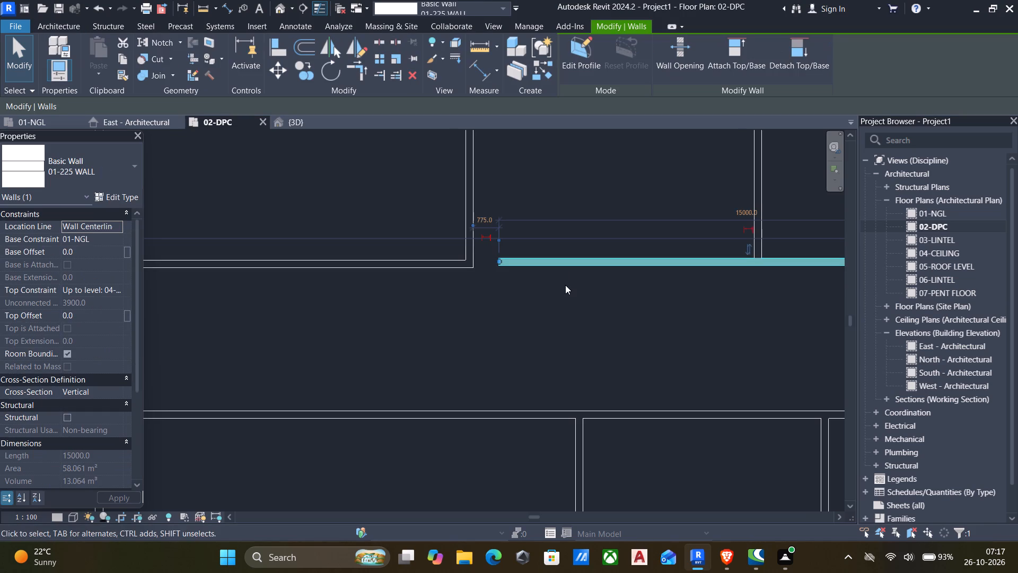
key("Down")
key("Down")
key("Down")
key("Down")
key("Down")
scroll(558, 366, "down", 6)
middle_click_drag(511, 431, 499, 397)
key("Down")
key("Down")
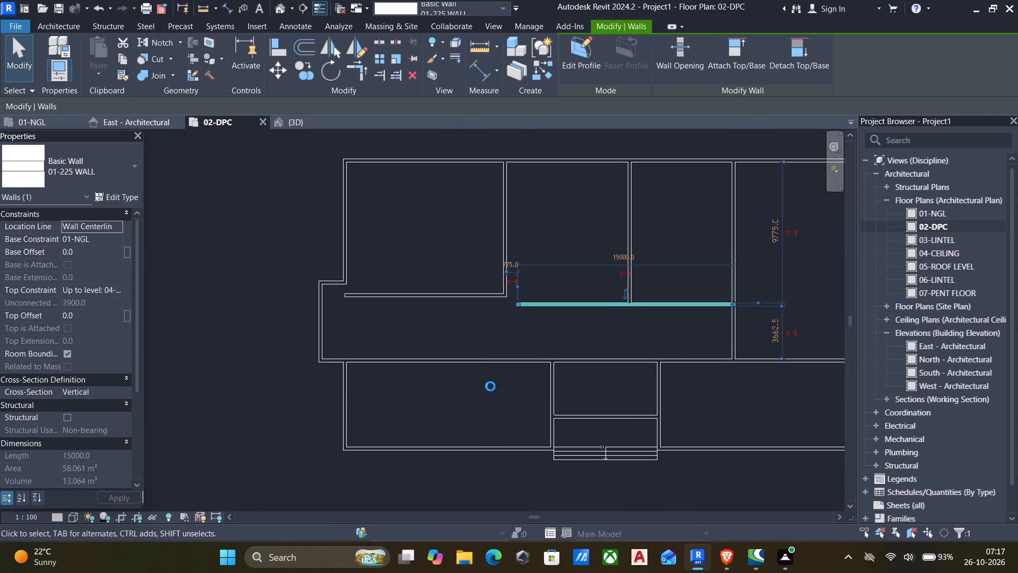
key("Down")
key("Down")
middle_click_drag(482, 397, 435, 413)
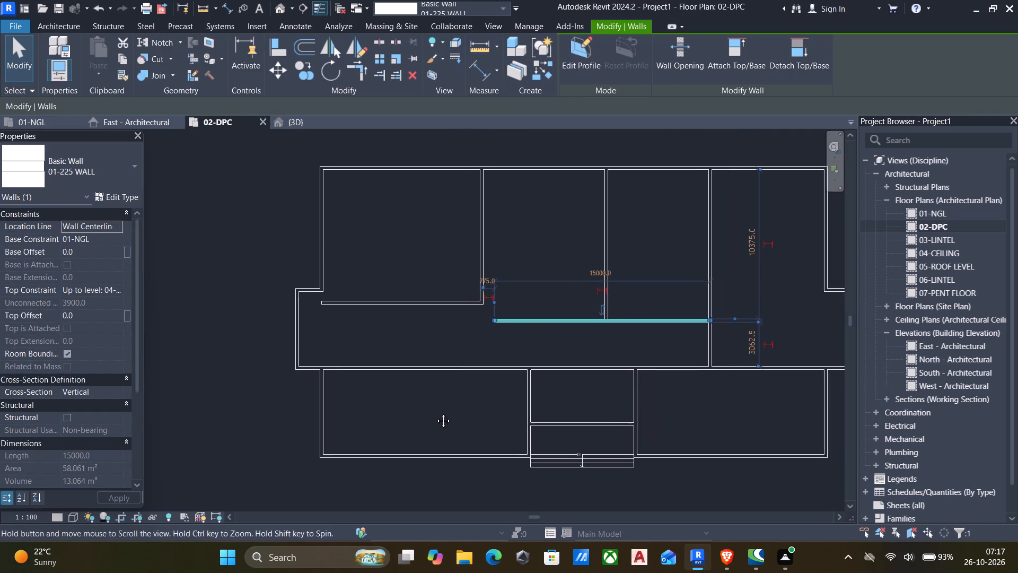
middle_click_drag(435, 413, 425, 417)
key("Down")
key("Down")
key("Down")
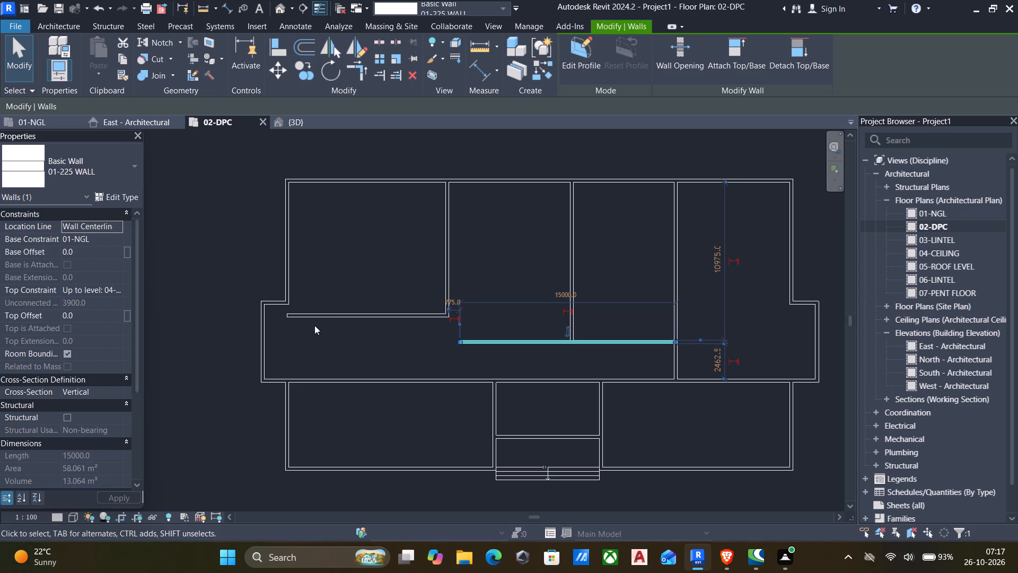
Set the upper-left room's corridor-side wall to 2800 mm from the corridor's lower wall.
left_click(317, 315)
scroll(217, 349, "up", 4)
left_click(233, 347)
key("2")
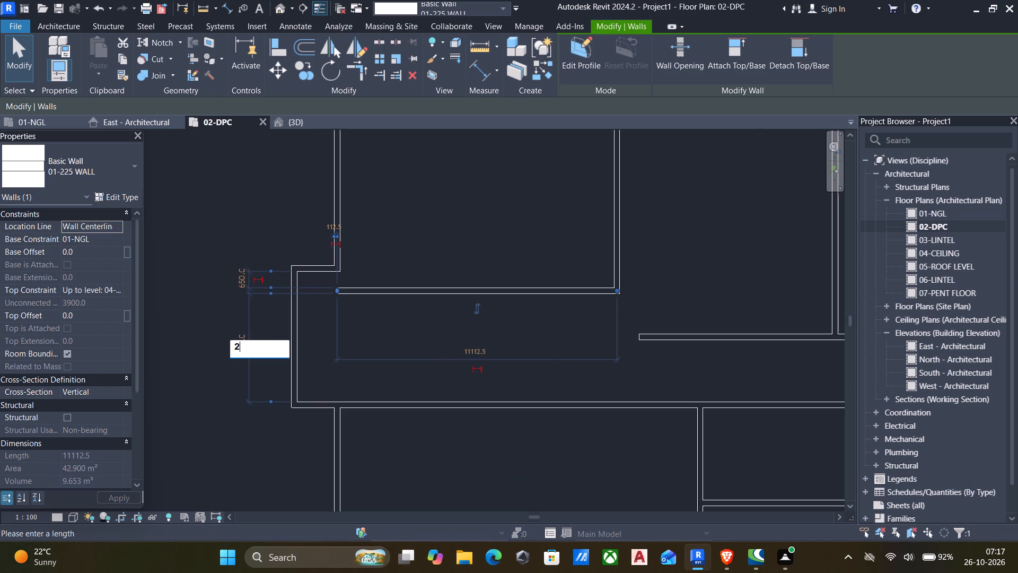
type("80")
key("0")
key("Return")
key("Escape")
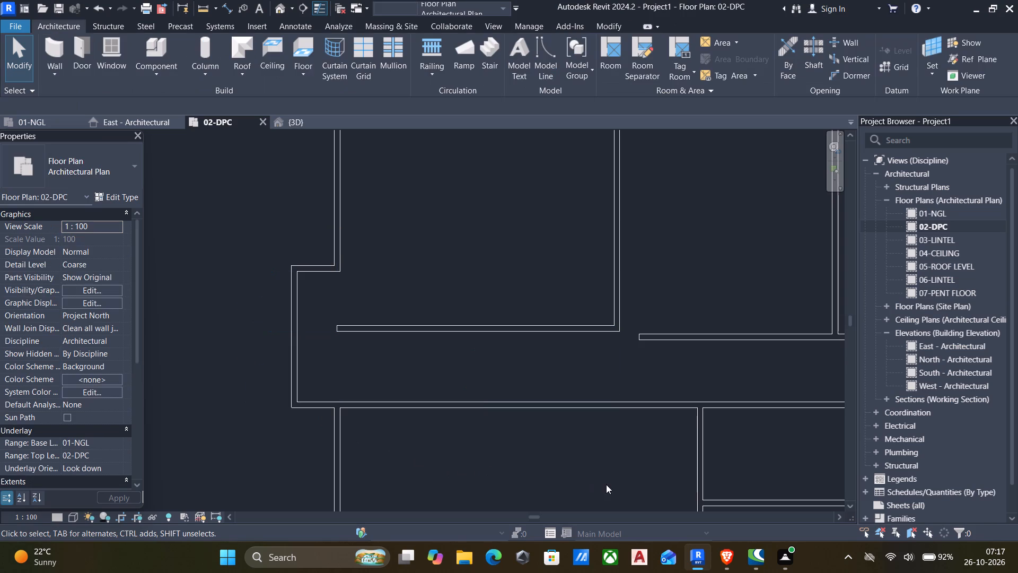
Set the short return wall at the corridor's left end to 2800 mm from the corridor's lower wall.
left_click(325, 271)
left_click(239, 345)
type("28")
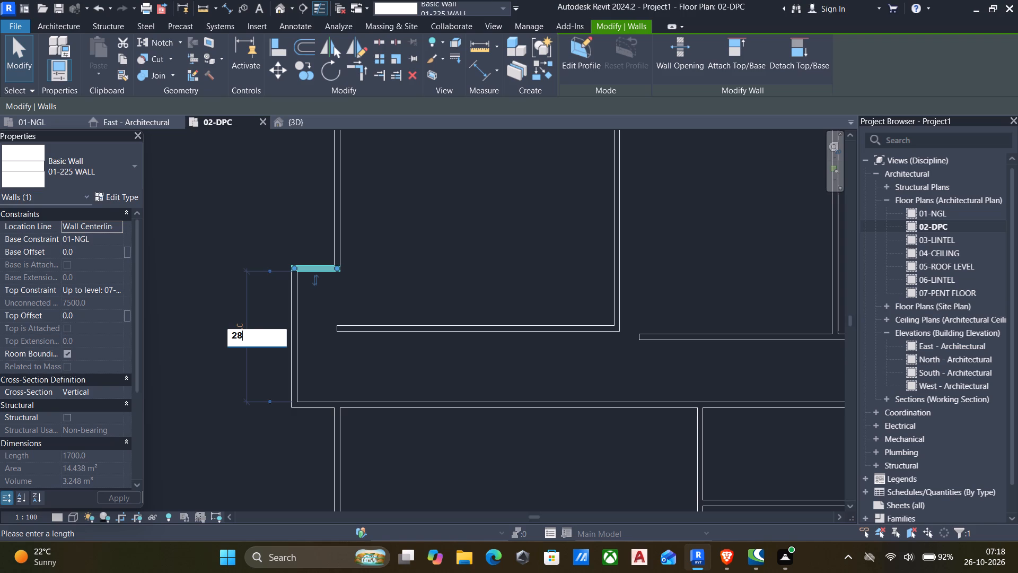
type("00")
key("Return")
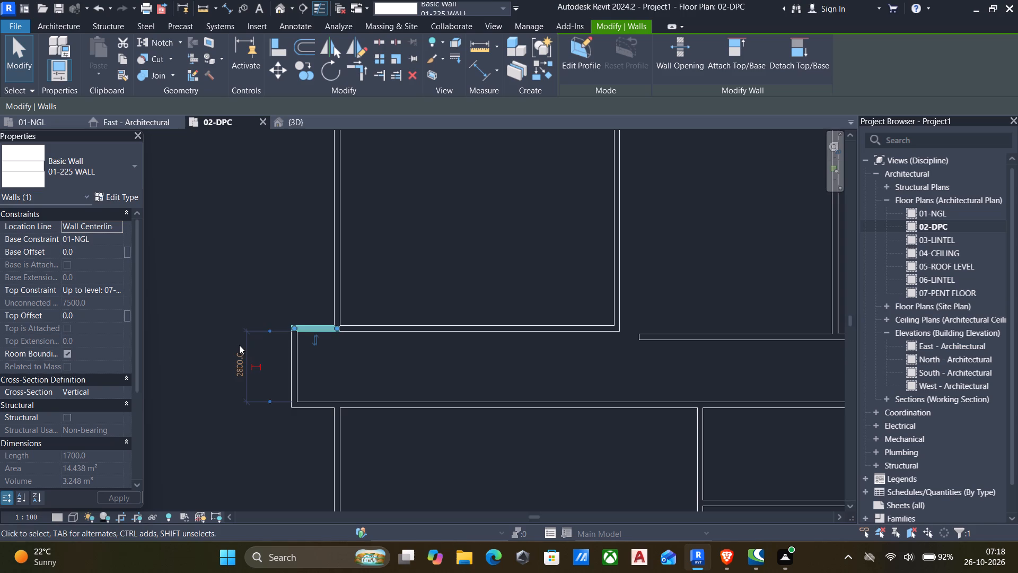
Nudge the middle rooms' corridor-side wall down to about 1862.5 mm from the corridor's lower wall.
left_click(193, 286)
scroll(265, 358, "down", 6)
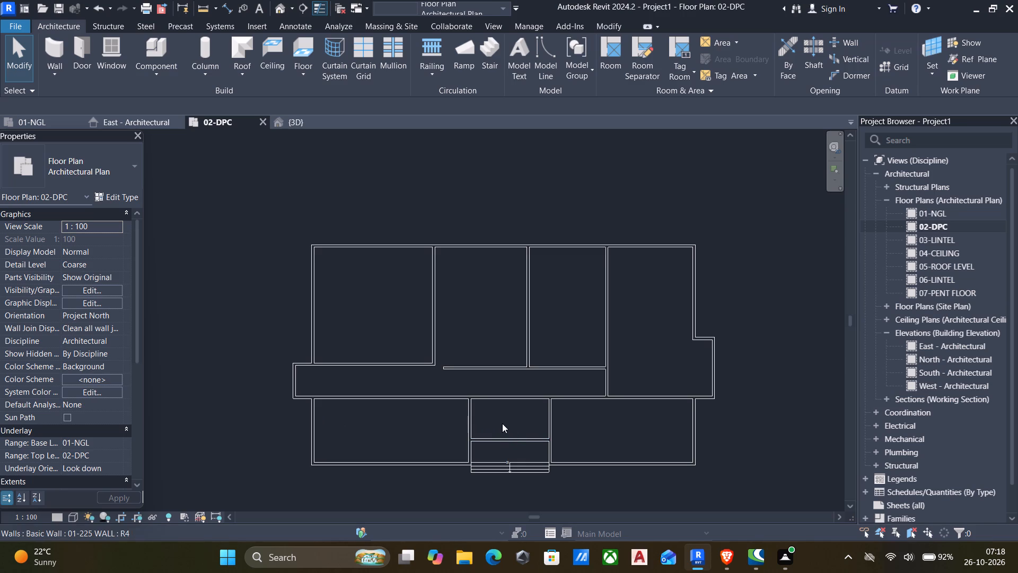
scroll(473, 346, "down", 1)
scroll(472, 345, "up", 3)
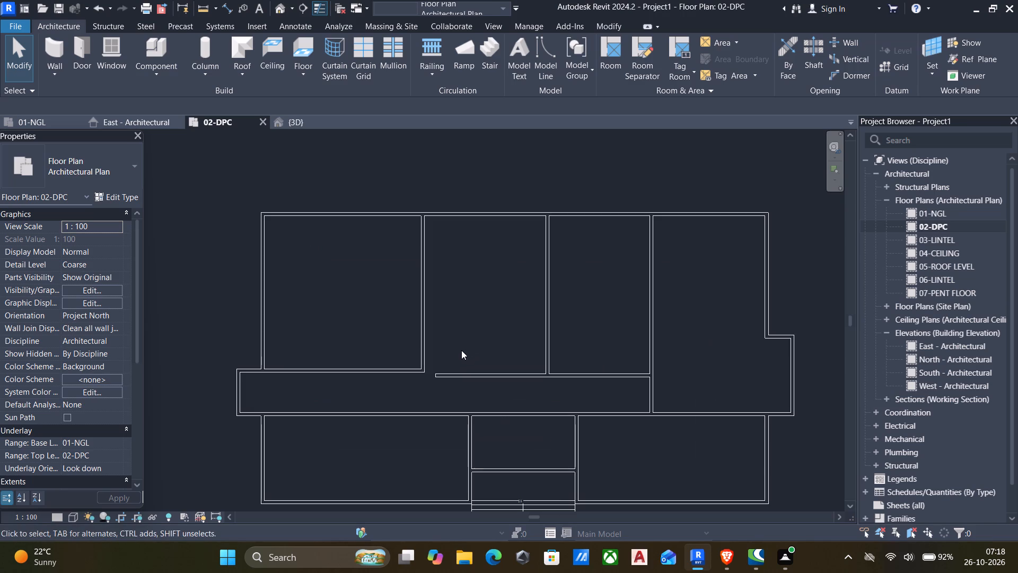
left_click(462, 381)
key("Down")
key("Down")
key("Down")
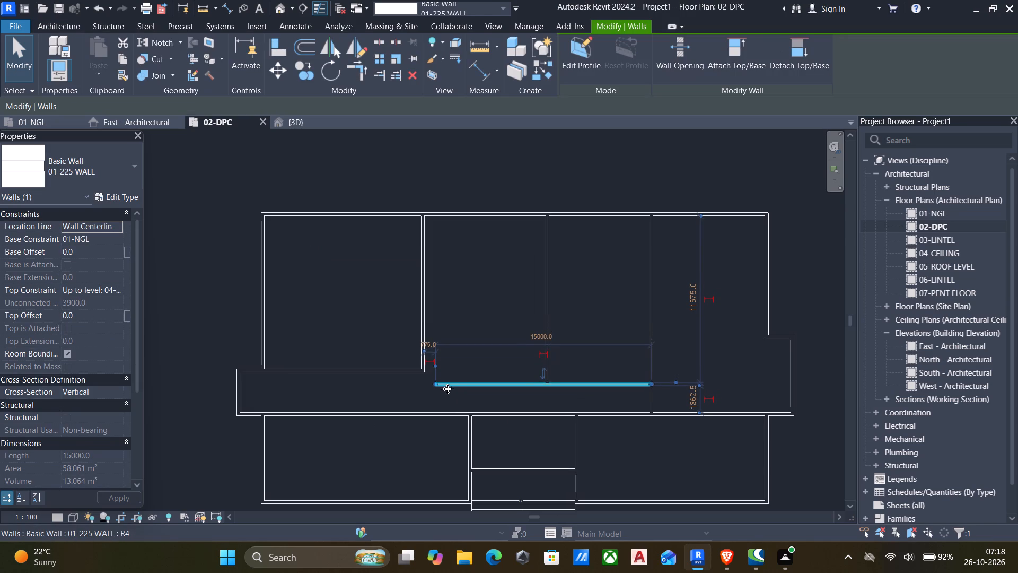
left_click(376, 439)
Trim the upper-left room's right wall and the middle rooms' corridor-side wall together into a closed corner.
scroll(366, 441, "down", 5)
middle_click_drag(363, 448, 359, 410)
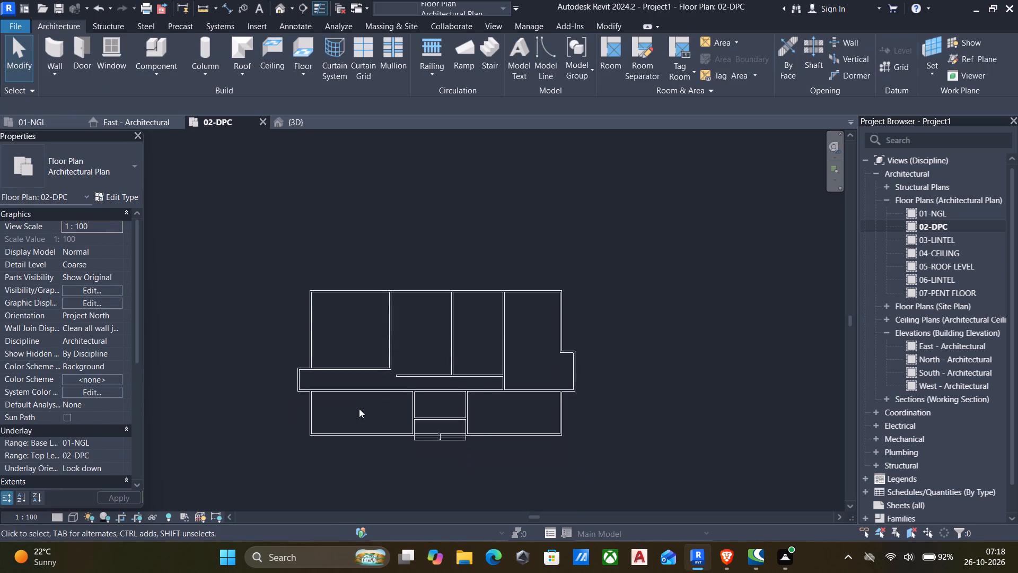
scroll(359, 409, "up", 3)
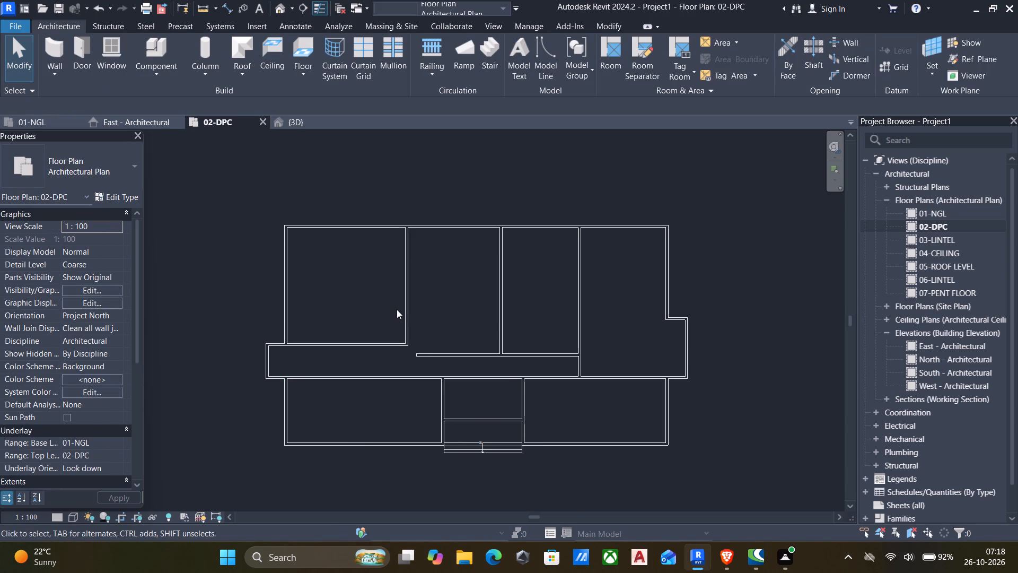
key("t")
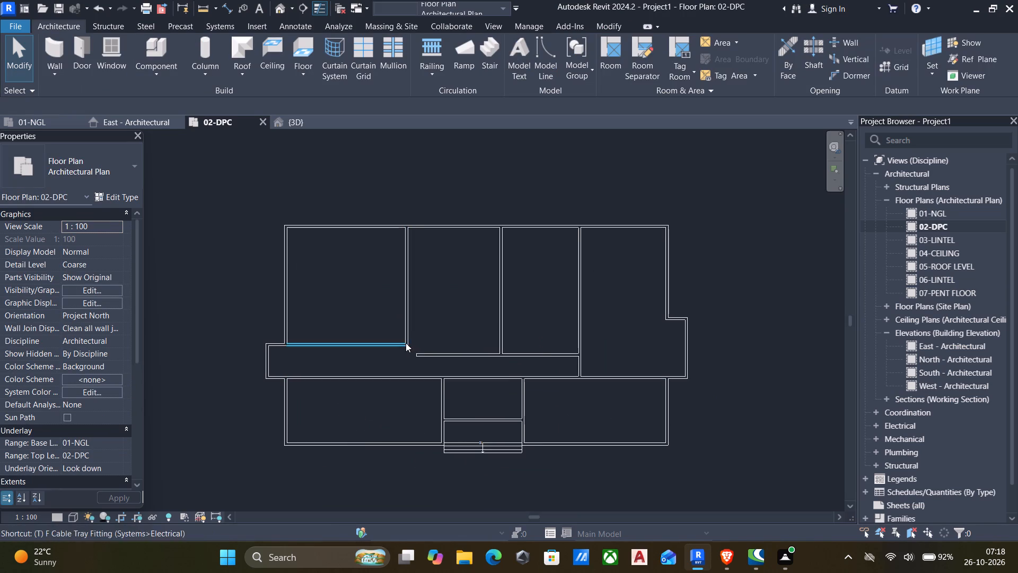
key("r")
left_click(410, 328)
left_click(430, 361)
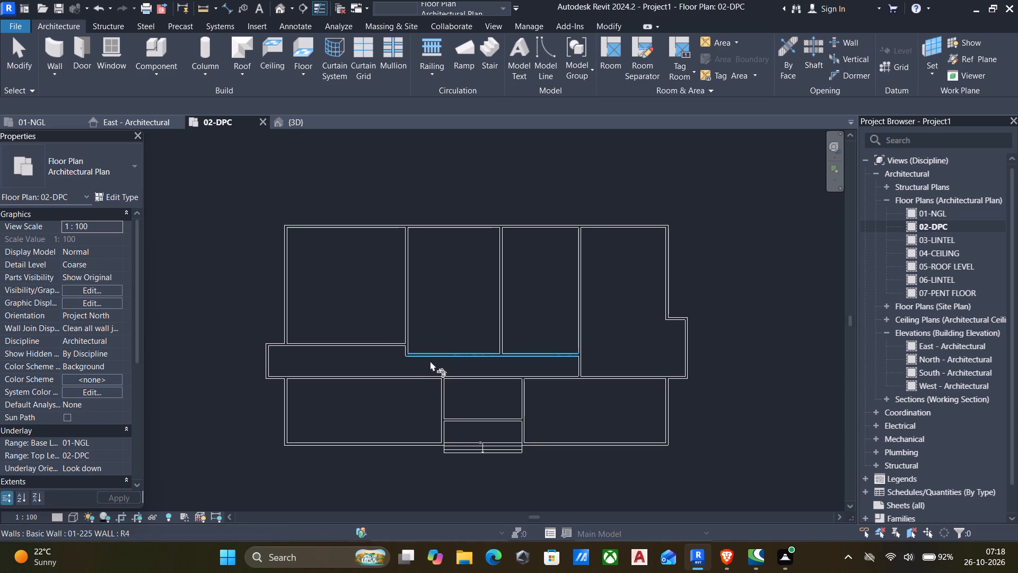
scroll(409, 380, "down", 1)
middle_click_drag(408, 380, 355, 408)
middle_click_drag(484, 432, 479, 415)
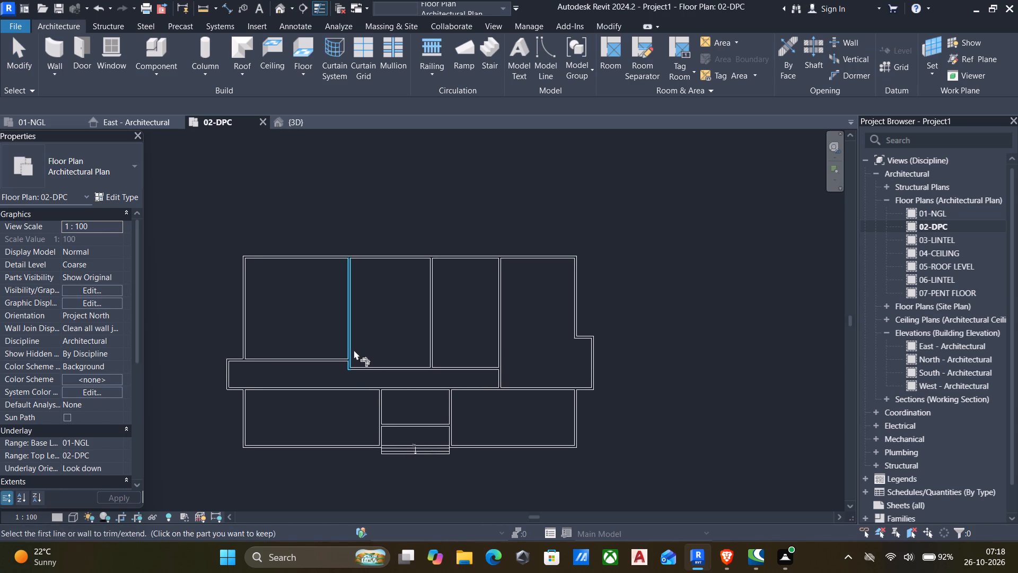
key("Escape")
key("Escape")
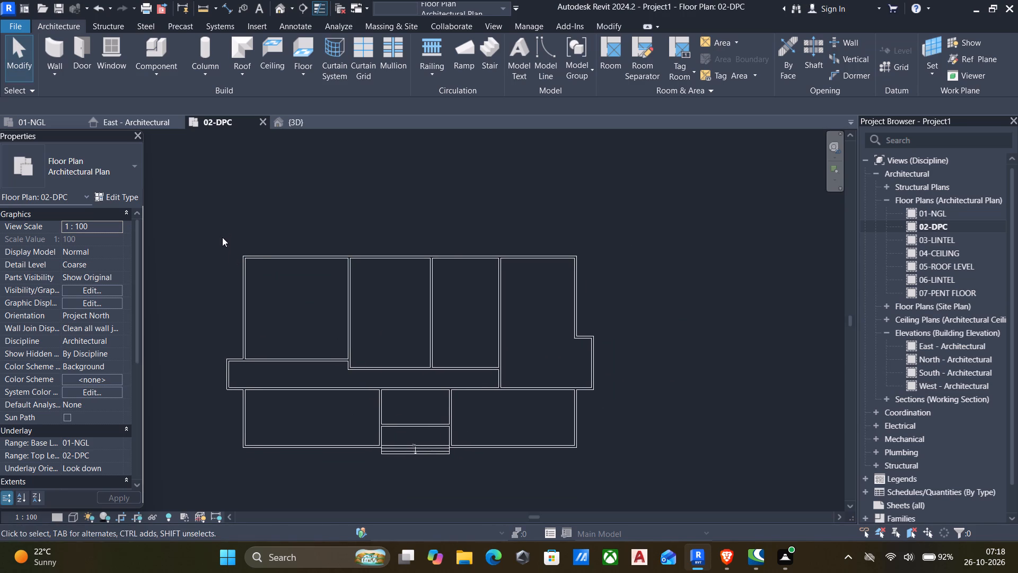
Nudge the building's top exterior wall down to about 8275 mm from the middle rooms' corridor-side wall.
left_click_drag(222, 236, 565, 320)
left_click(420, 251)
key("Down")
key("Down")
key("Down")
key("Down")
key("Down")
key("Down")
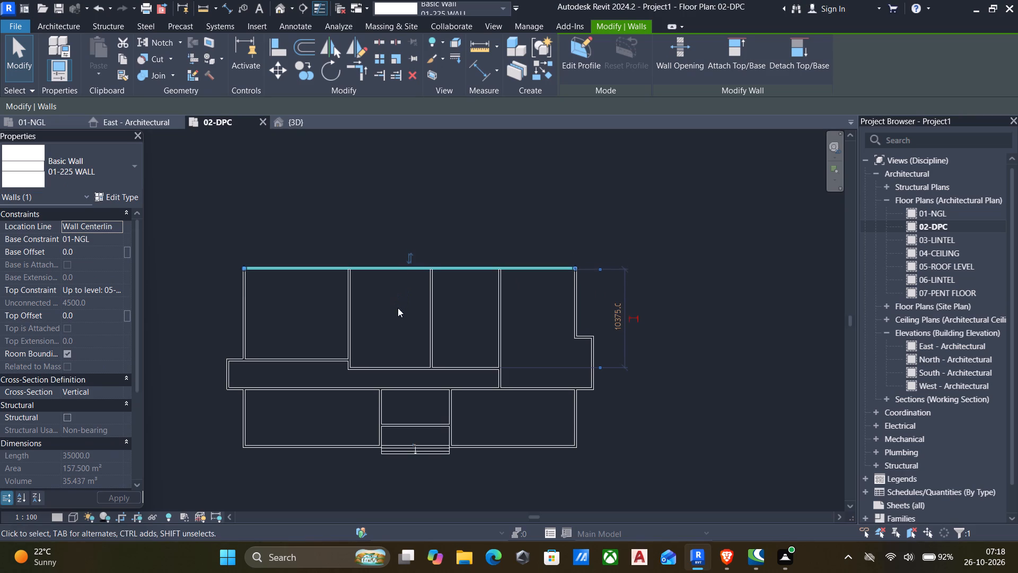
key("Down")
key("Down")
key("Down")
key("Down")
key("Down")
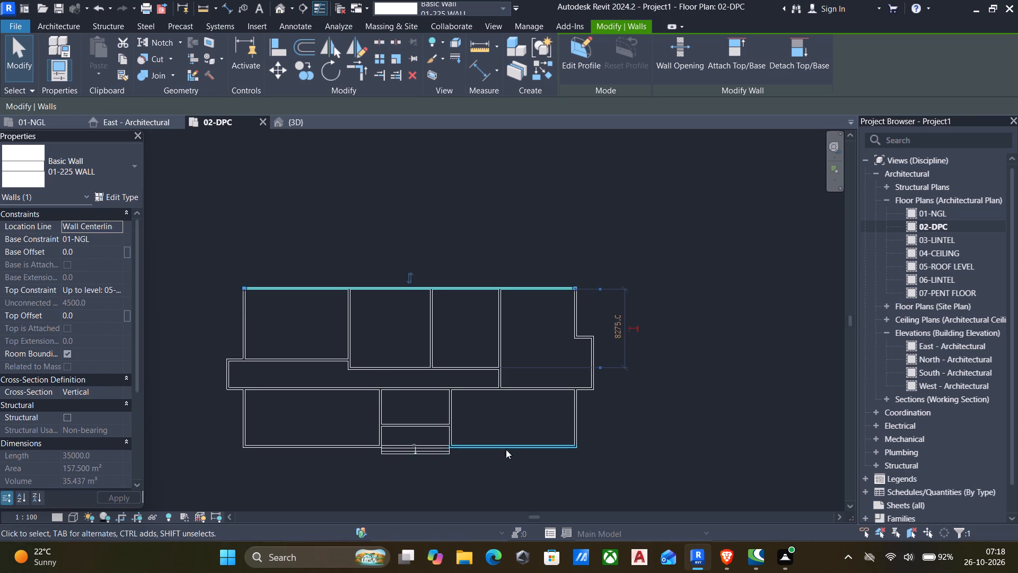
left_click(681, 446)
Move the five exterior walls at the building's left end inward together by about 1800 mm.
middle_click_drag(399, 387, 465, 338)
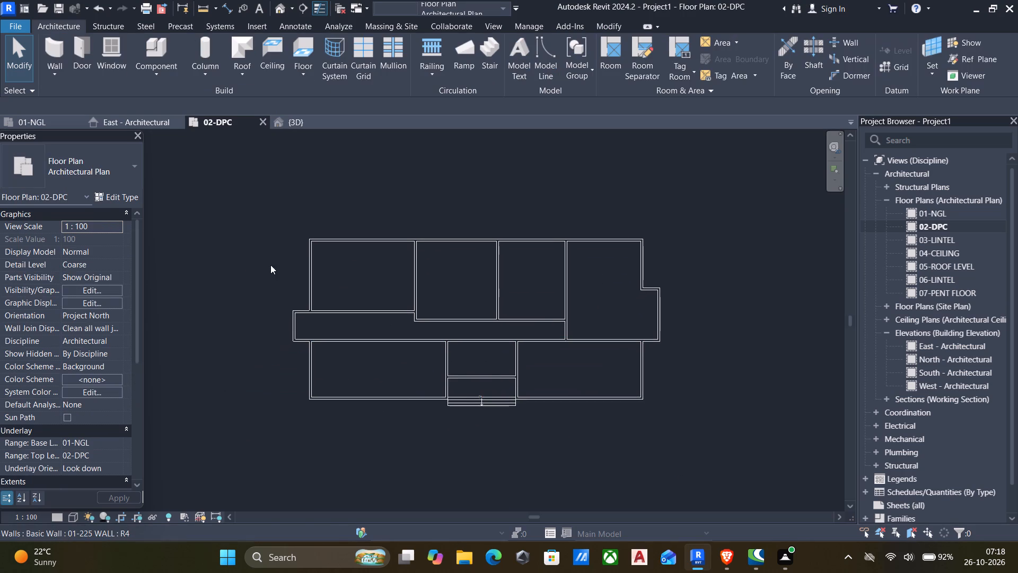
left_click_drag(244, 223, 375, 449)
key("Right")
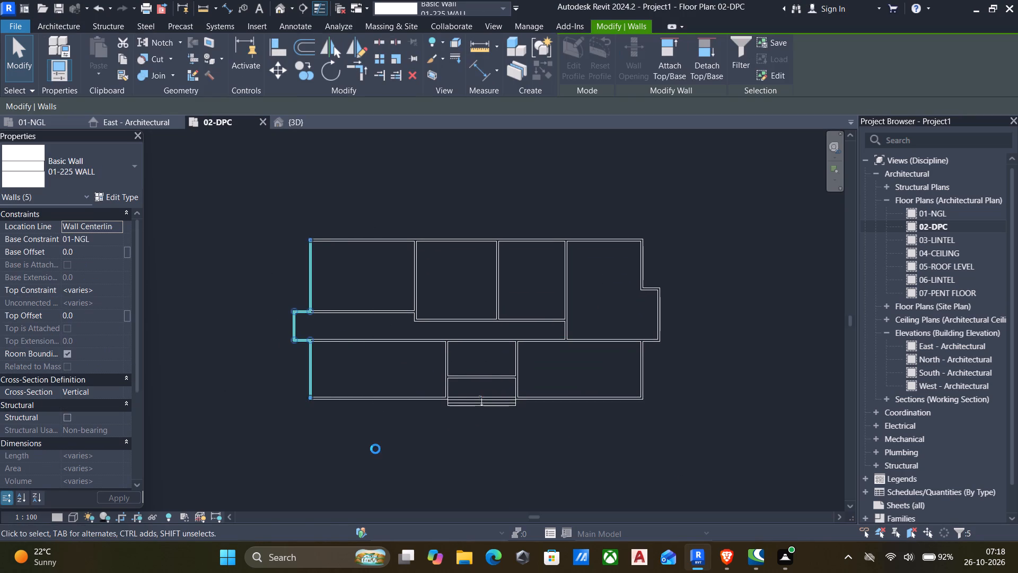
key("Right")
key("Right")
key("Right")
key("Right")
key("Right")
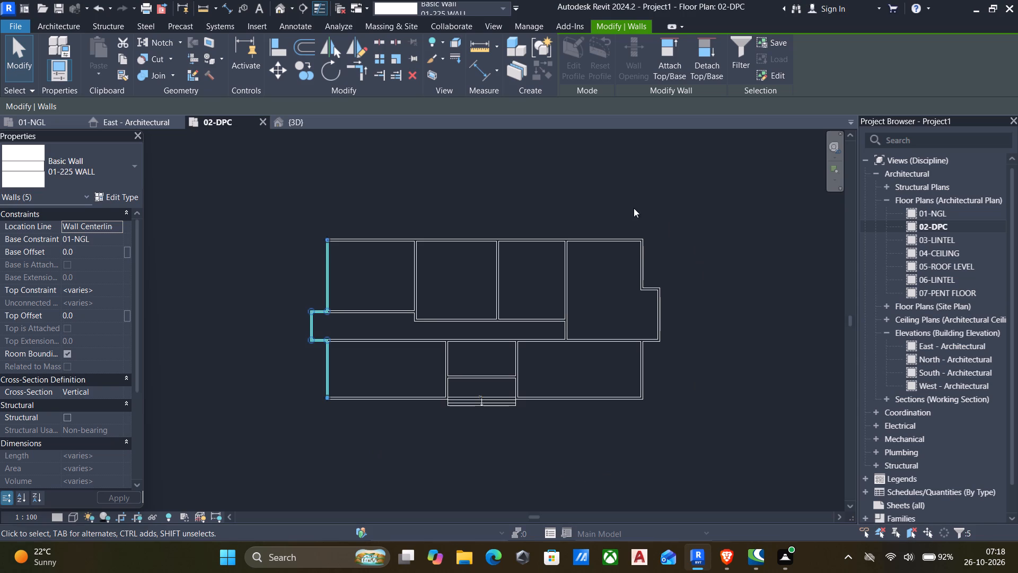
Move the five exterior walls at the building's right end inward together by about 1200 mm.
left_click_drag(626, 206, 690, 442)
key("Left")
key("Left")
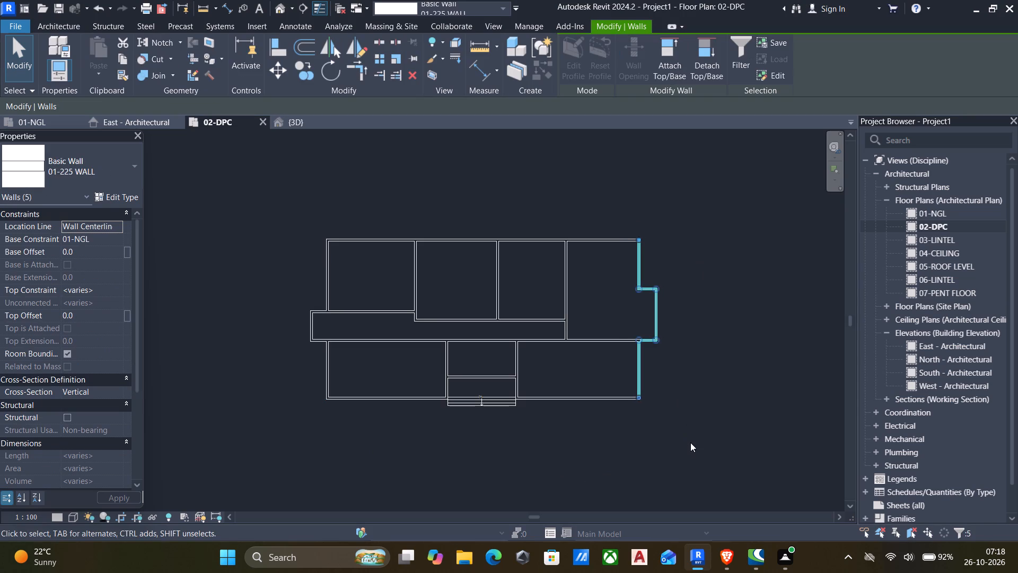
key("Left")
key("Left")
Nudge the partition between the first two upper rooms right to about 9987.5 mm from the left exterior wall.
left_click(414, 268)
key("Right")
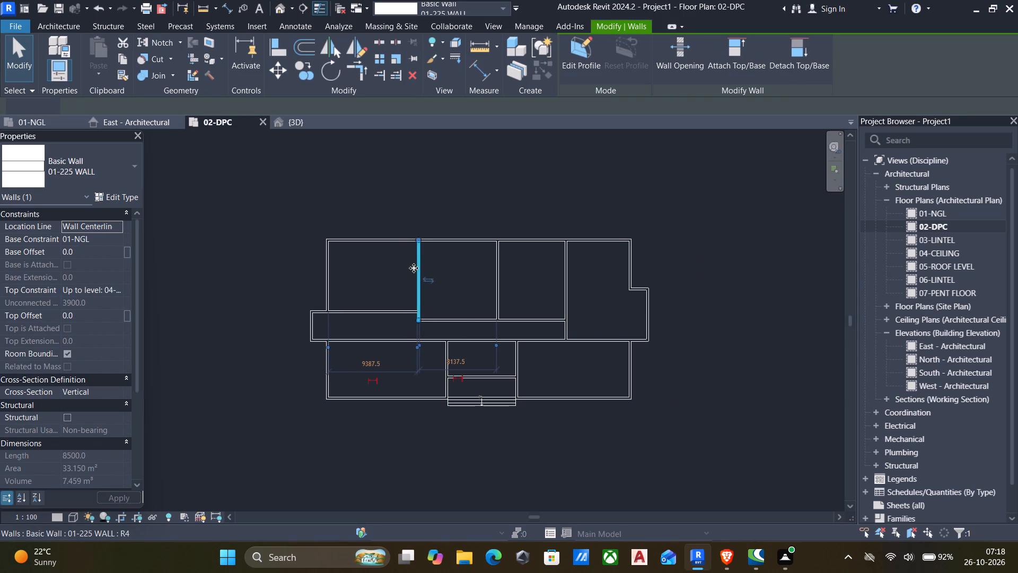
key("Right")
key("Right")
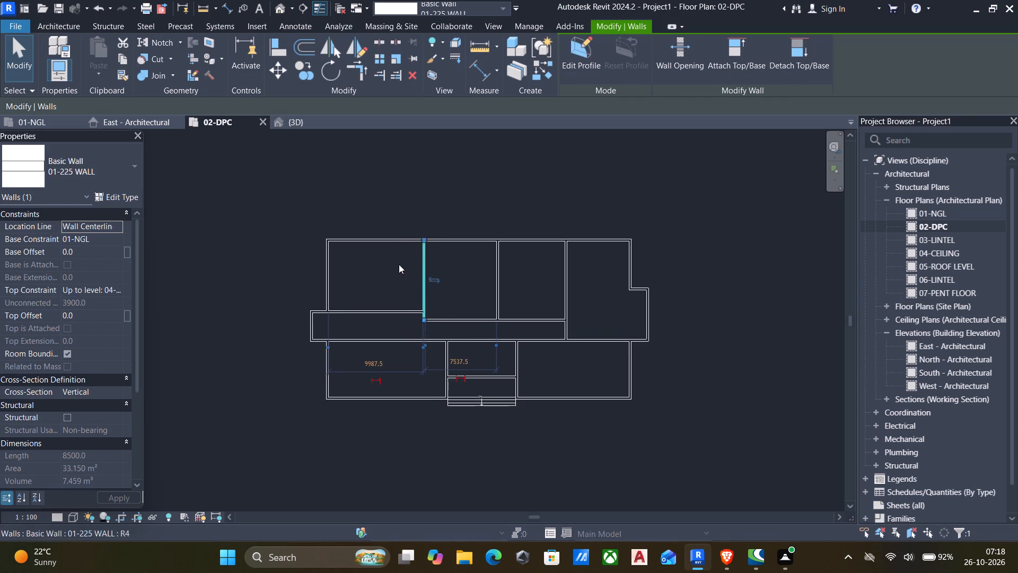
left_click(399, 264)
Move the five left-end exterior walls inward again by about 900 mm, shortening the top exterior wall to about 31100 mm.
left_click_drag(276, 211, 395, 453)
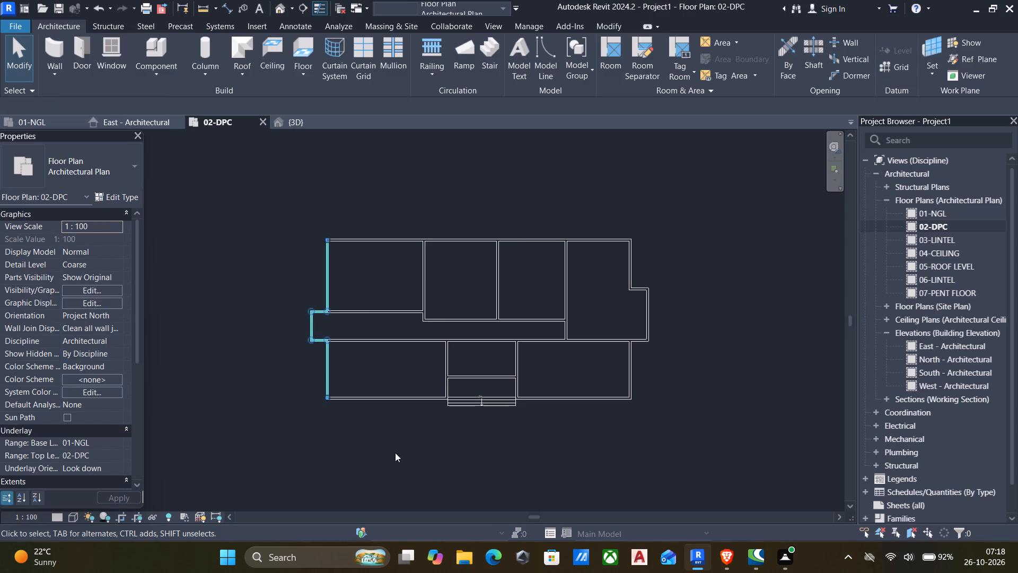
key("Right")
key("Right")
key("Right")
middle_click_drag(350, 420, 328, 415)
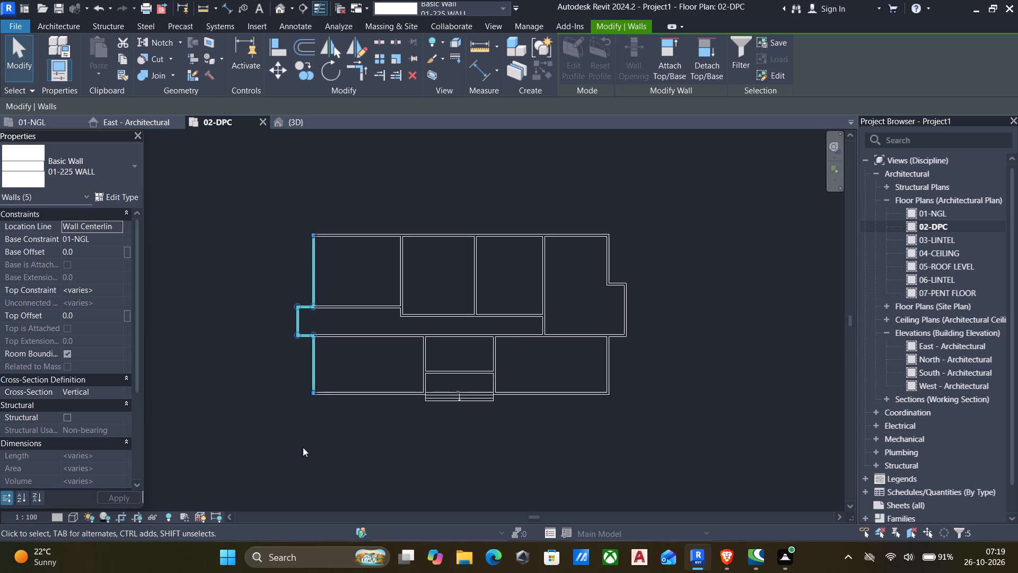
scroll(479, 284, "up", 4)
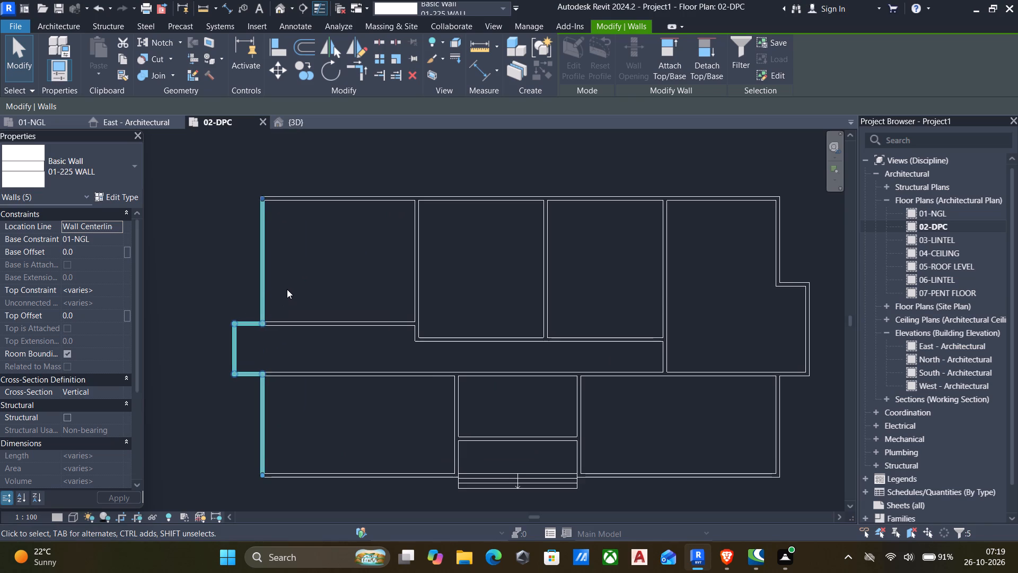
left_click(287, 289)
Set the short return wall at the building's right end to 2800 mm from the corridor's lower wall.
scroll(250, 321, "up", 3)
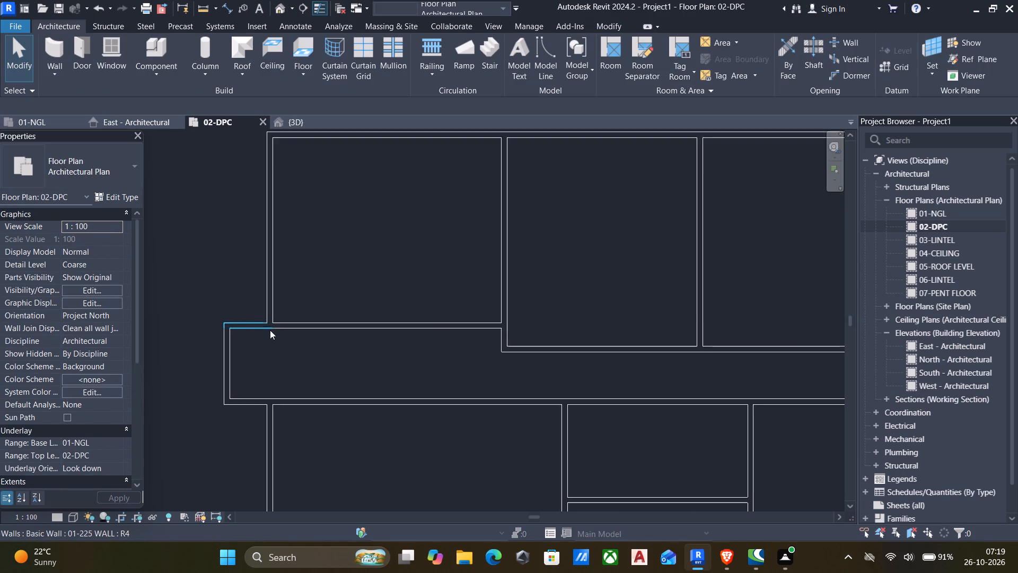
scroll(273, 340, "down", 5)
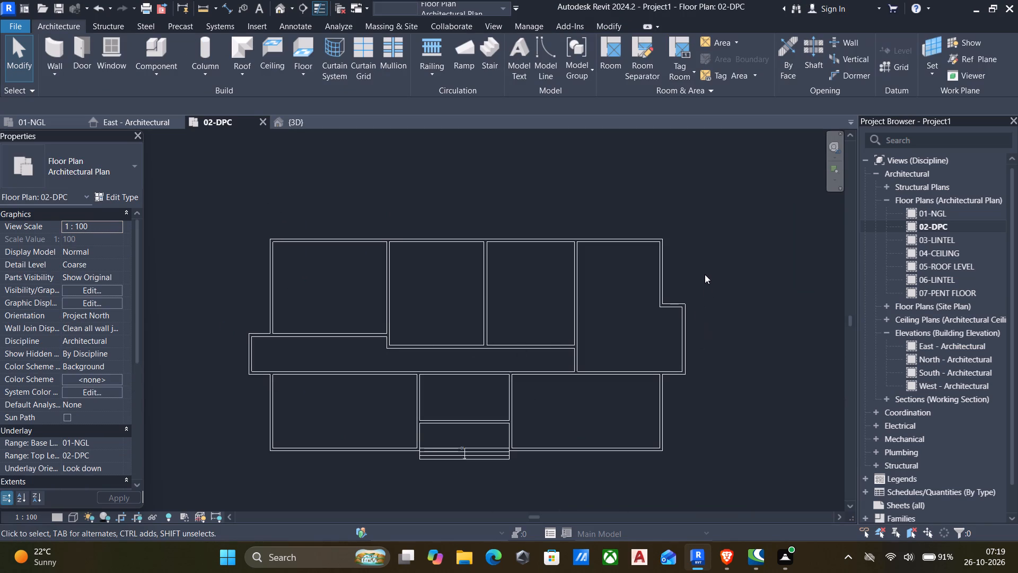
left_click(671, 308)
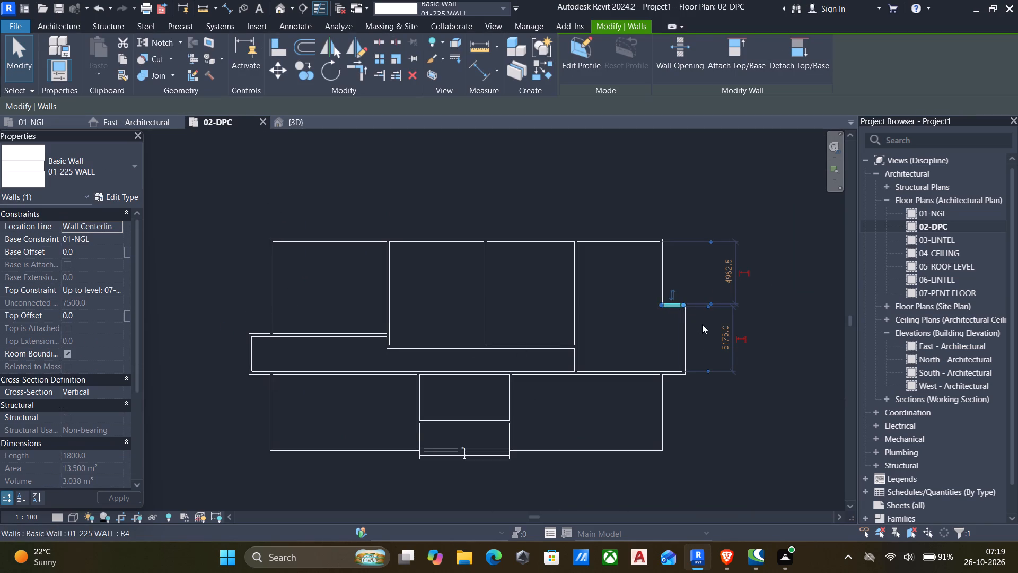
left_click(723, 346)
type("2800")
key("Return")
left_click(706, 416)
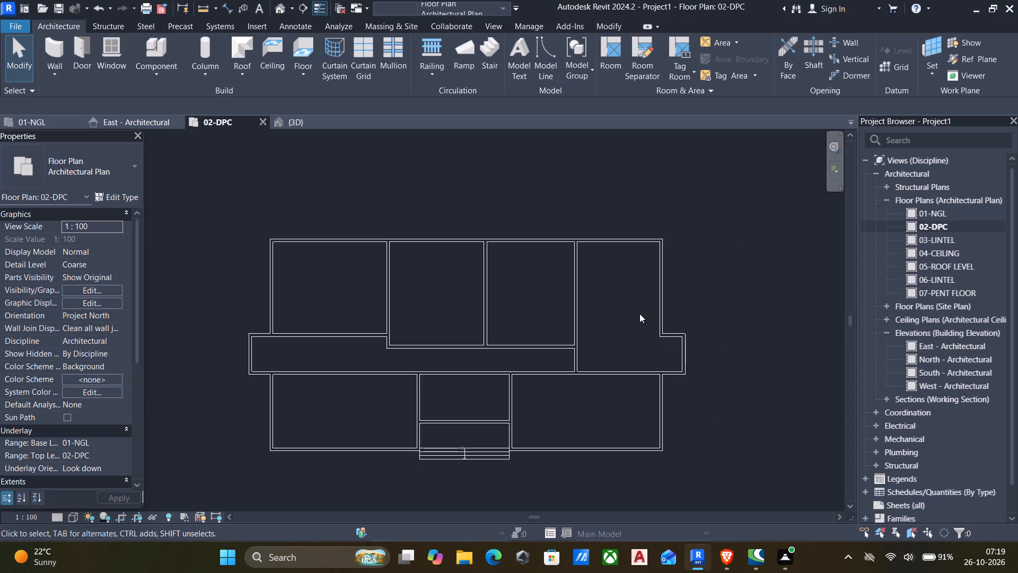
Nudge the top exterior wall further down to about 7275 mm from the middle rooms' corridor-side wall.
scroll(639, 334, "up", 5)
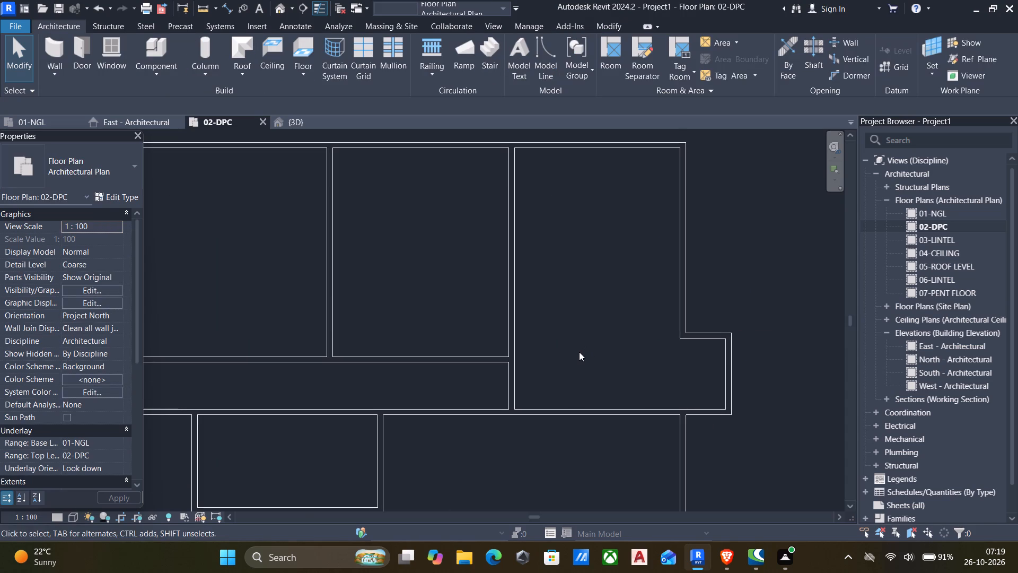
scroll(571, 344, "down", 5)
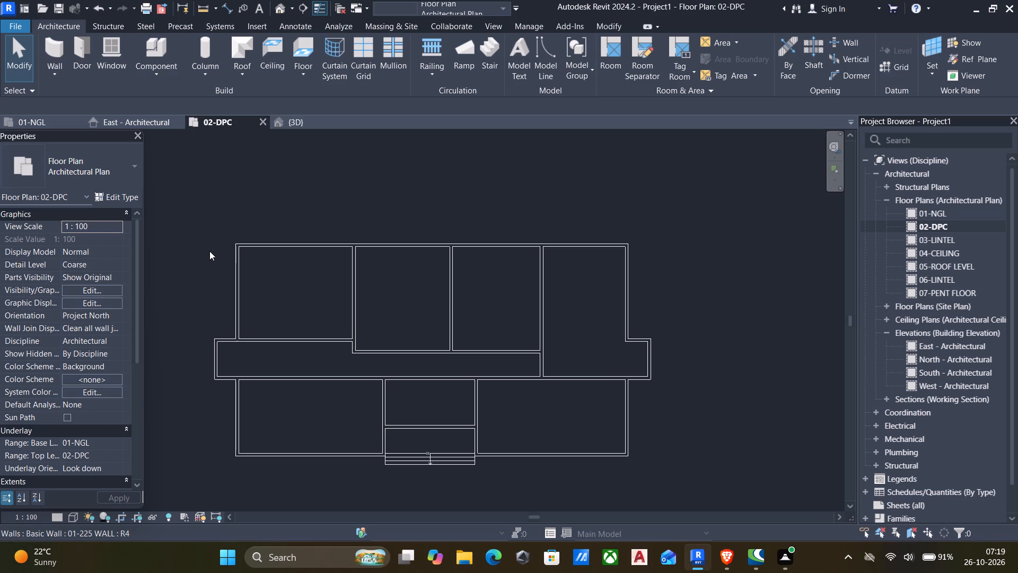
left_click_drag(192, 234, 661, 292)
key("Down")
key("Down")
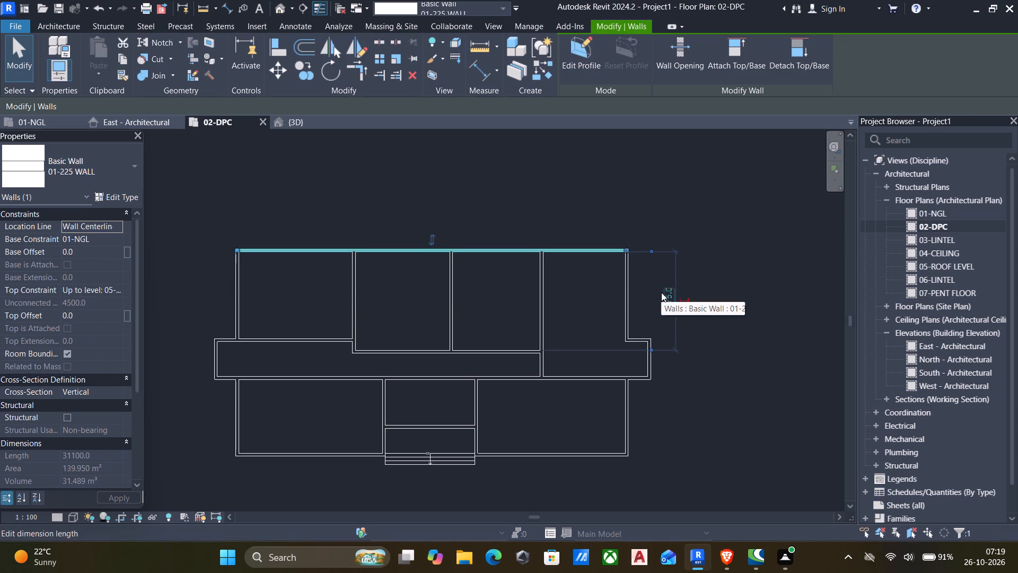
key("Down")
key("Down")
key("Down")
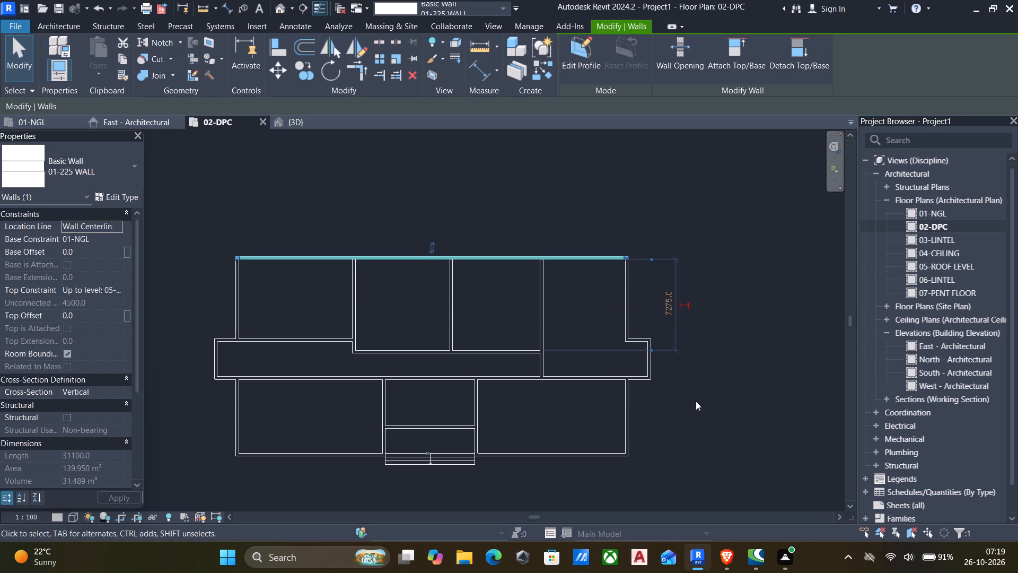
key("Down")
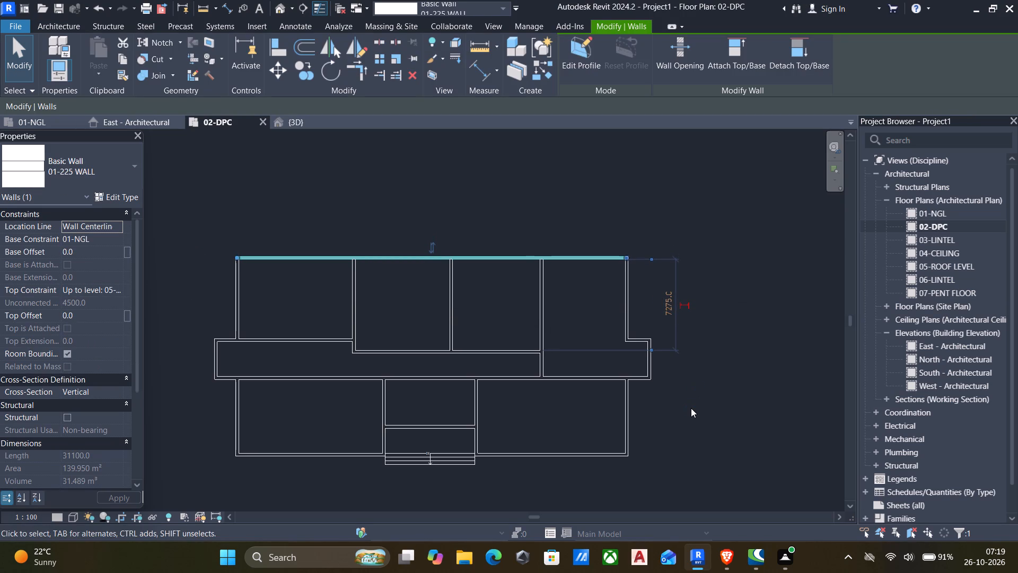
left_click(691, 408)
Start a new stair on the 02-DPC floor plan.
middle_click_drag(493, 432, 494, 383)
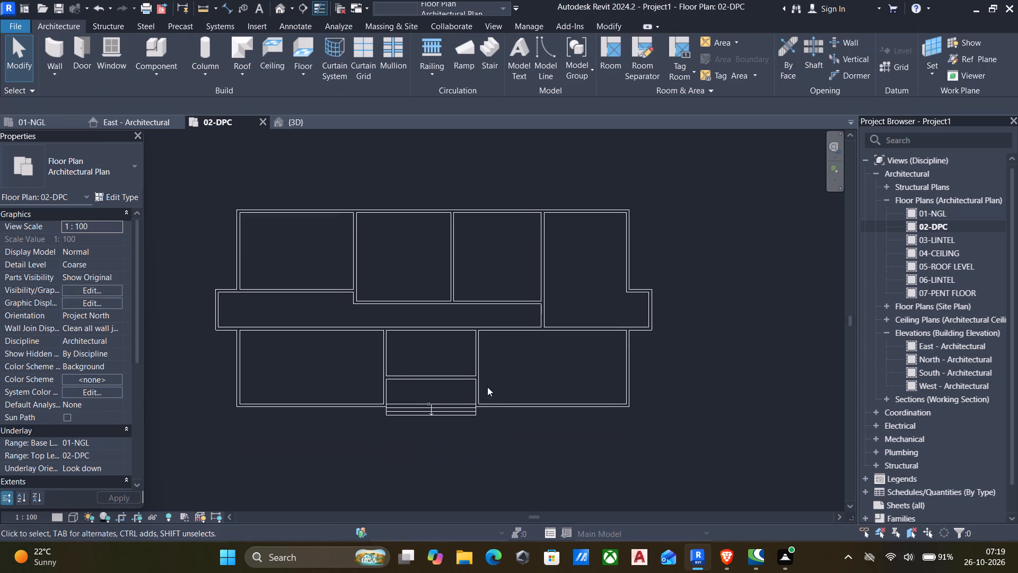
scroll(486, 395, "down", 3)
middle_click_drag(486, 397, 564, 399)
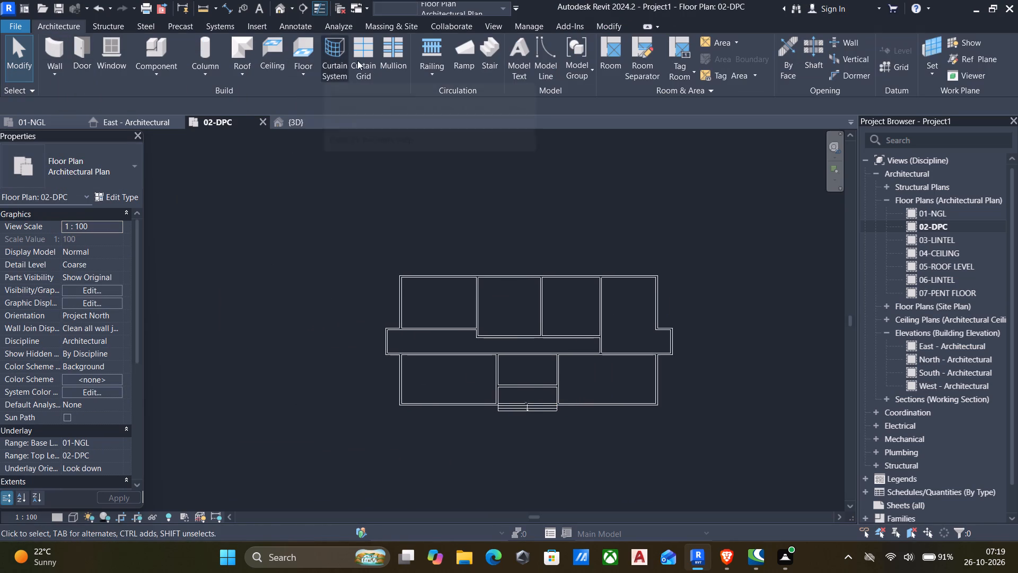
left_click(488, 51)
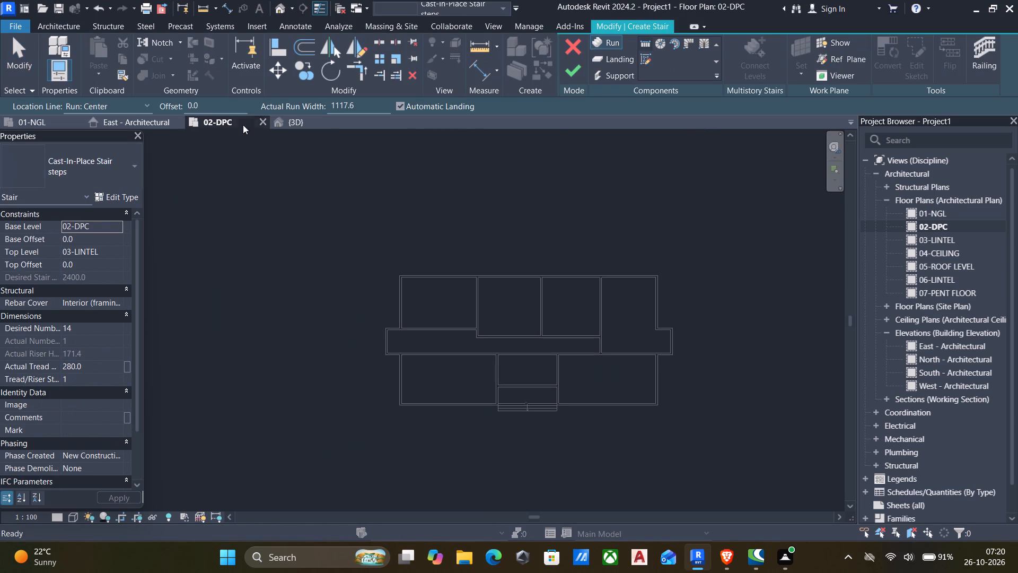
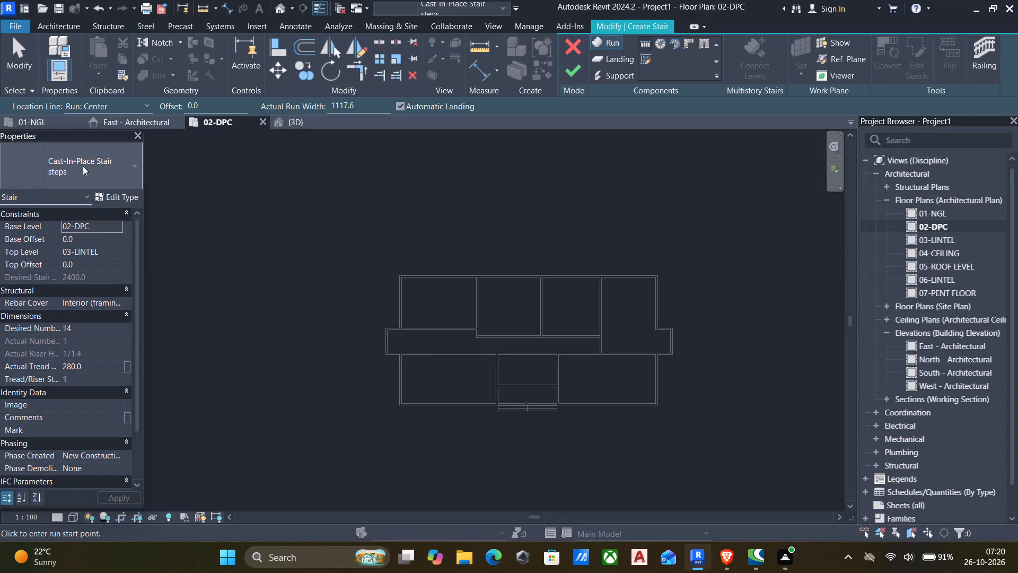
Set the stair type to Cast-In-Place M_Monolithic Stair with its top level at 03-LINTEL.
left_click(95, 160)
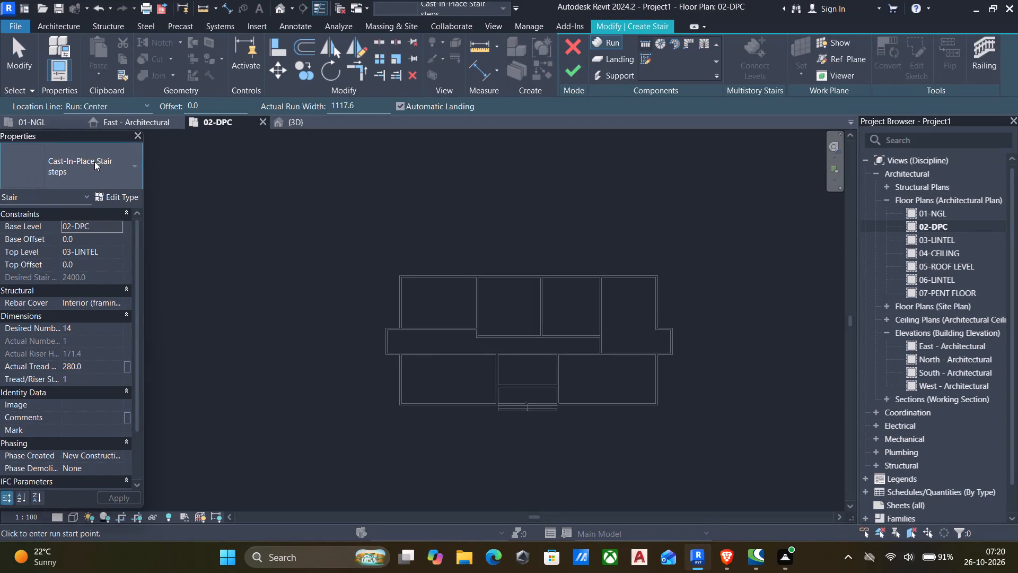
scroll(66, 303, "down", 6)
scroll(64, 310, "up", 11)
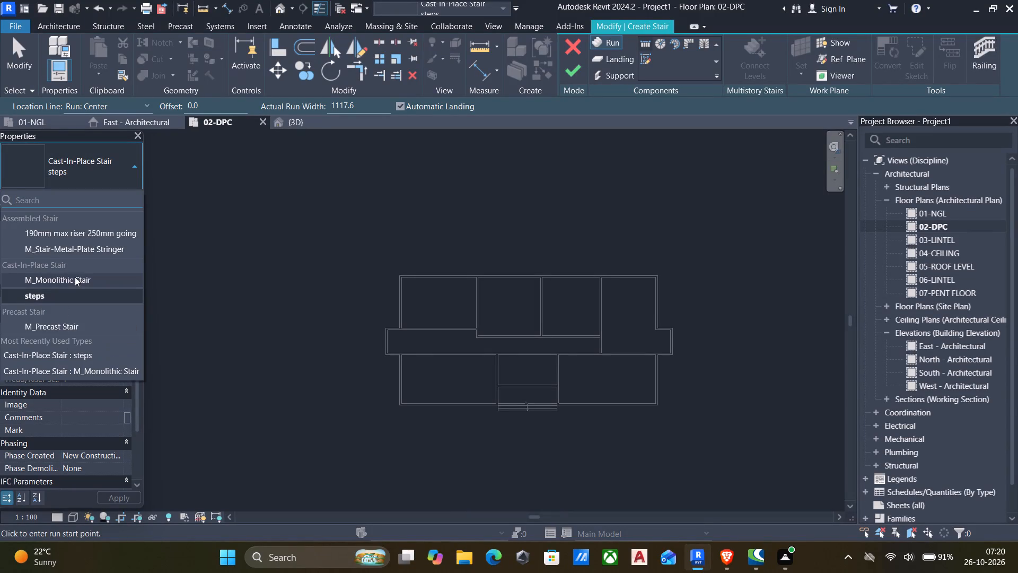
left_click(69, 281)
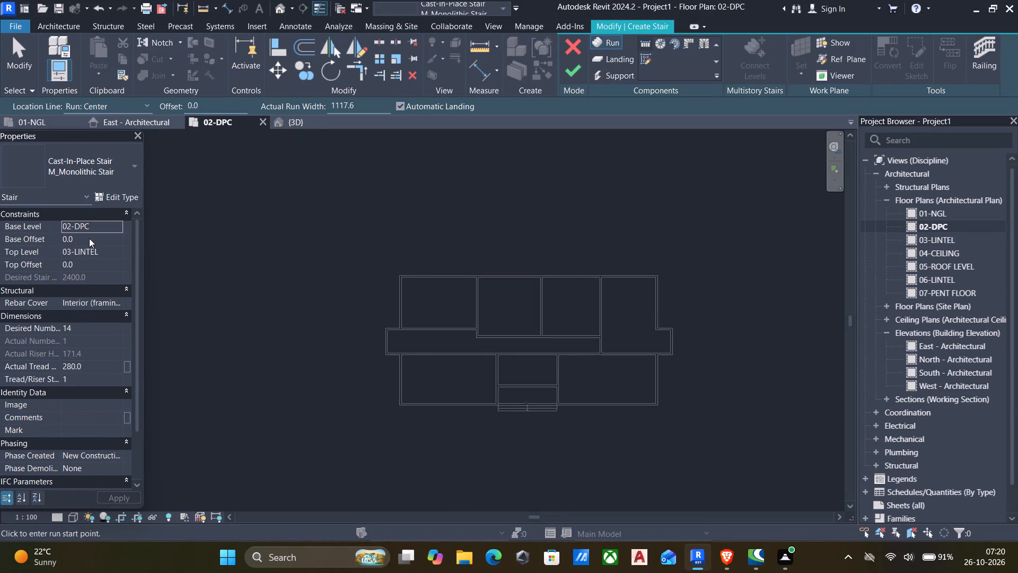
left_click(119, 252)
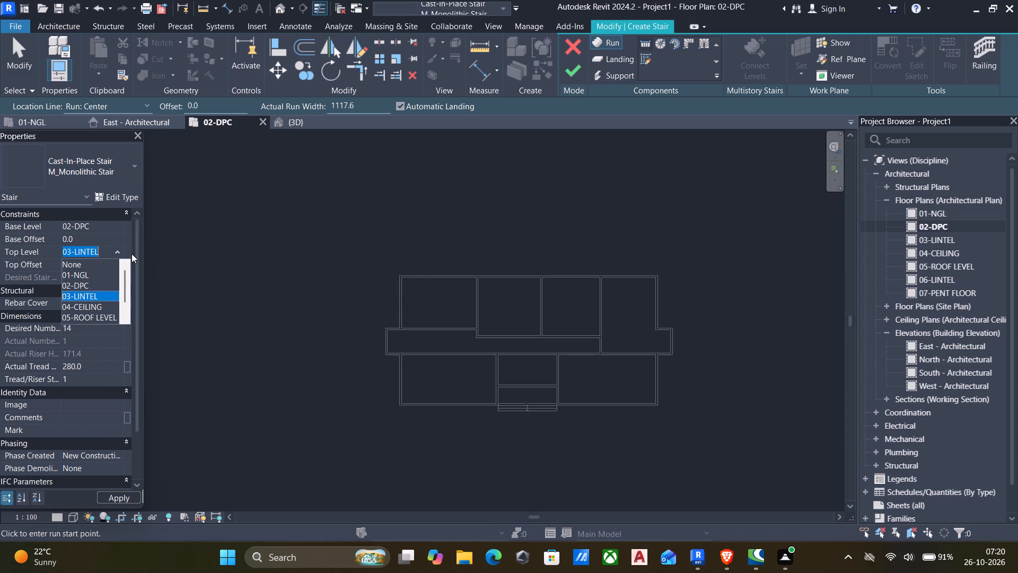
left_click(80, 294)
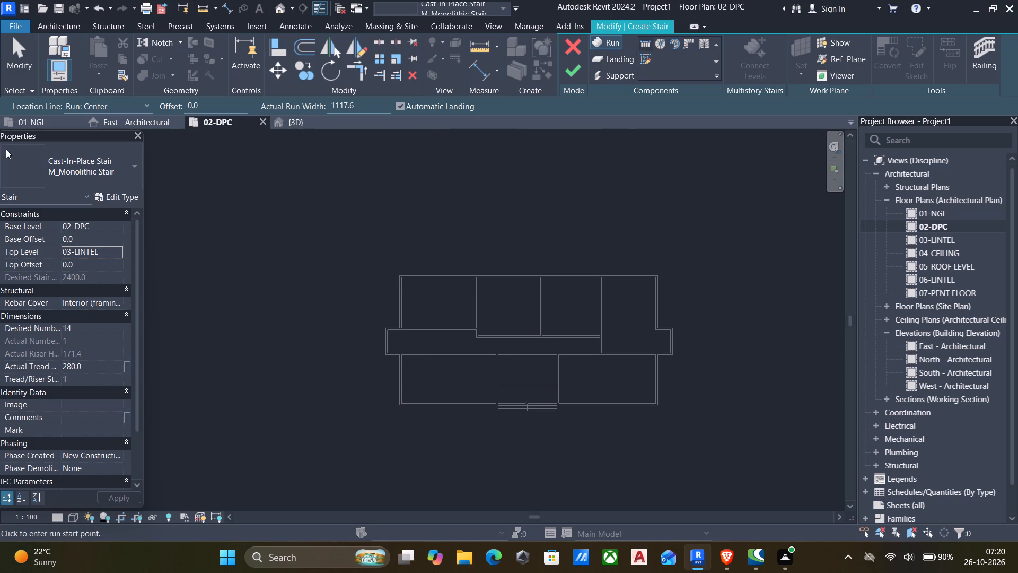
Start a sketched run and draw a closed rectangular boundary, 5000 mm long, inside the corridor's west end between its inner wall faces.
left_click(646, 57)
scroll(387, 354, "up", 9)
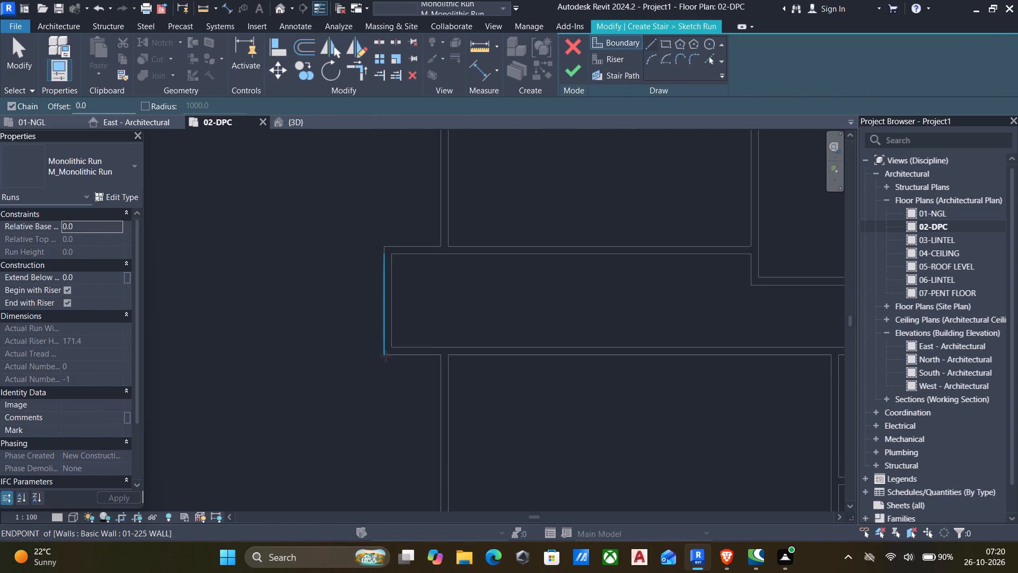
scroll(385, 356, "up", 4)
left_click(391, 345)
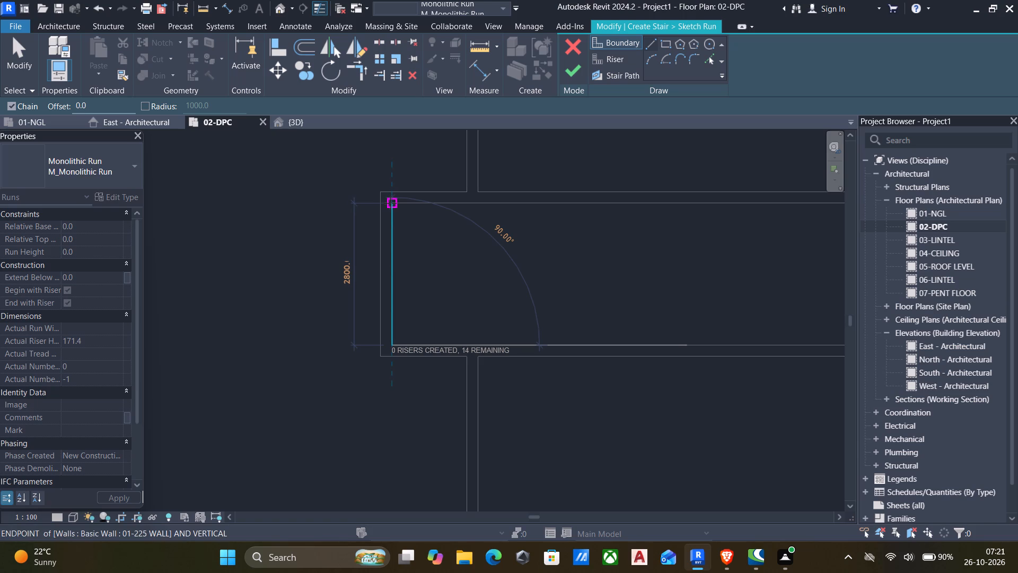
left_click(390, 203)
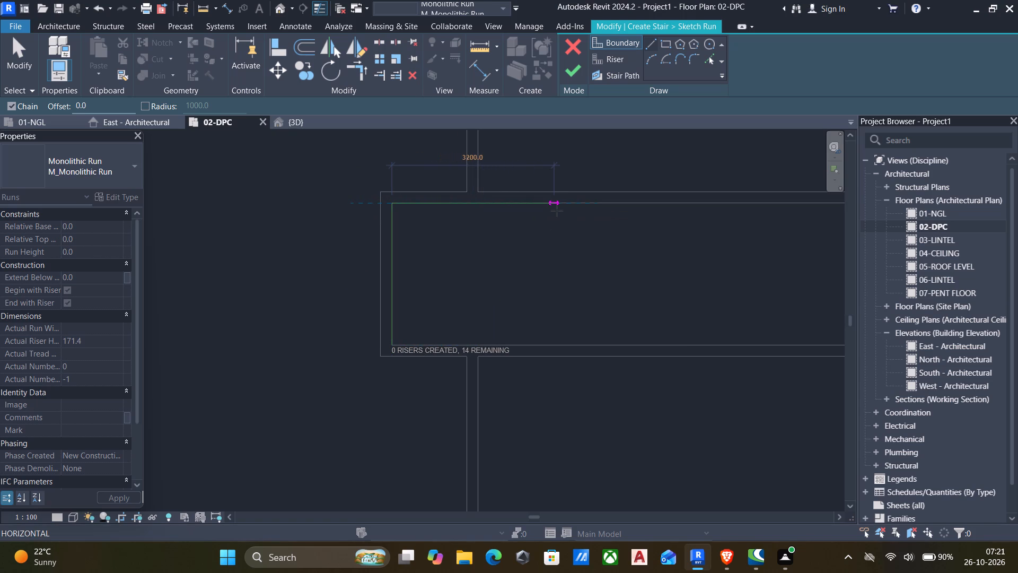
type("5000")
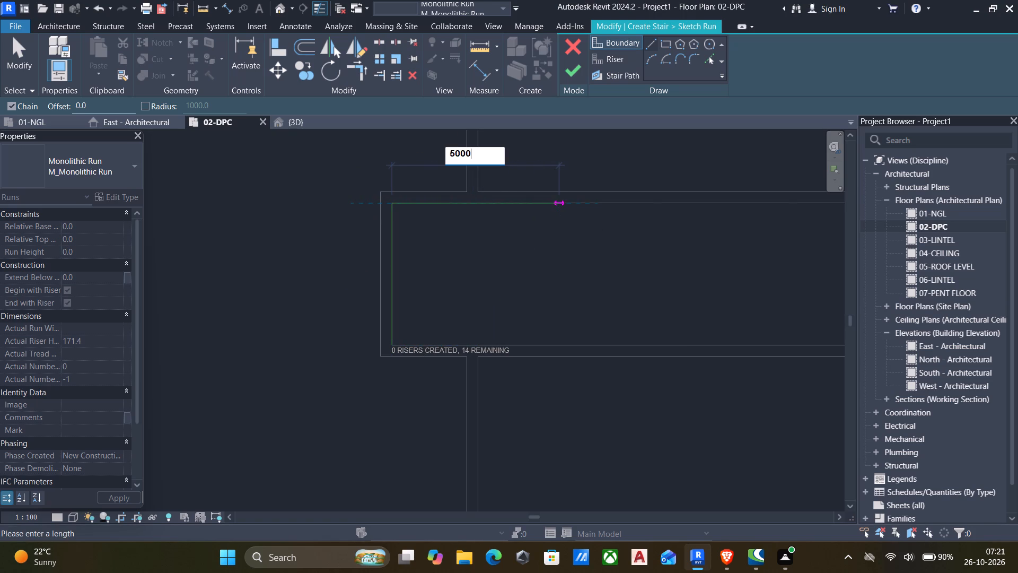
key("Return")
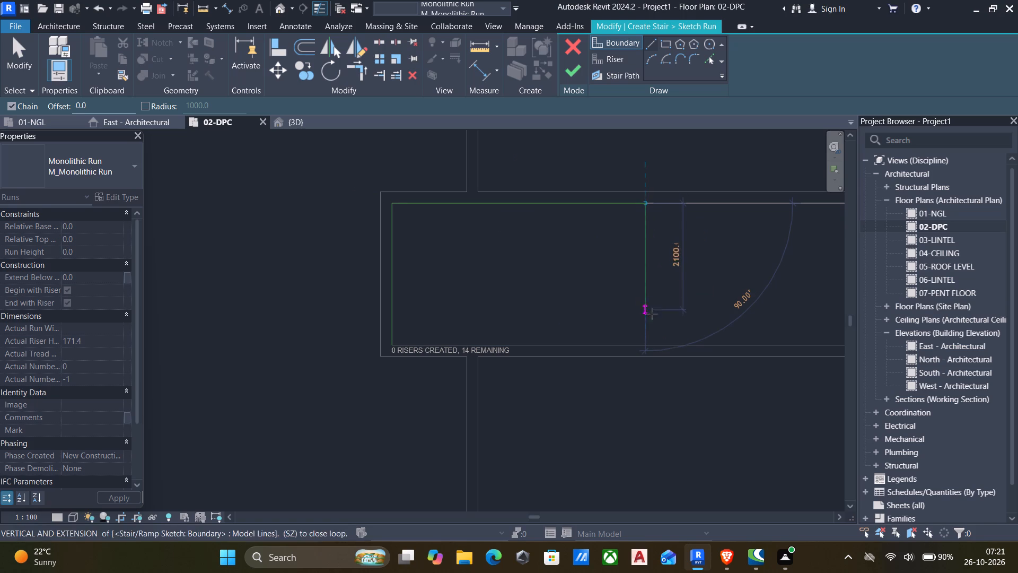
left_click(645, 346)
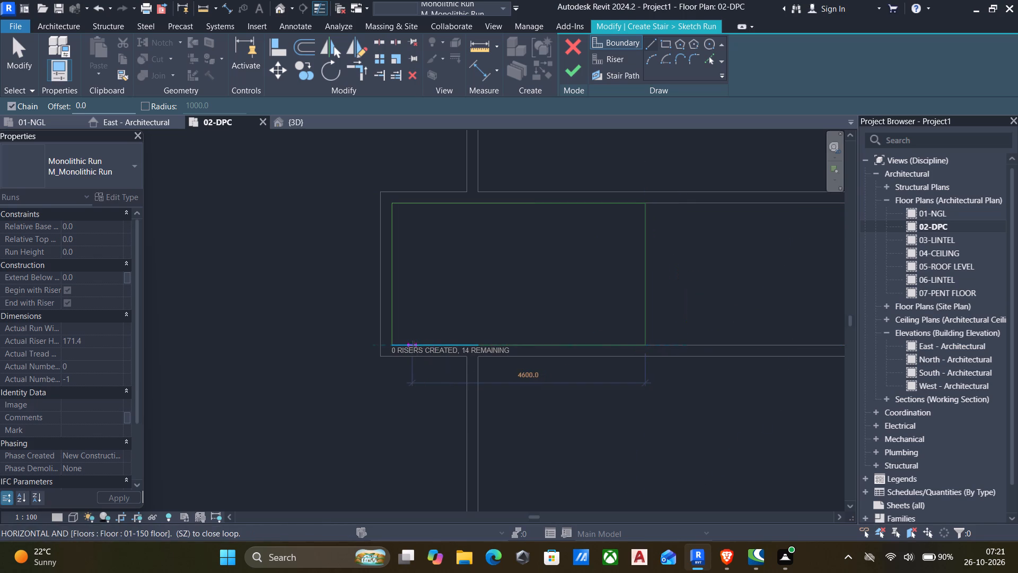
left_click(397, 347)
key("Escape")
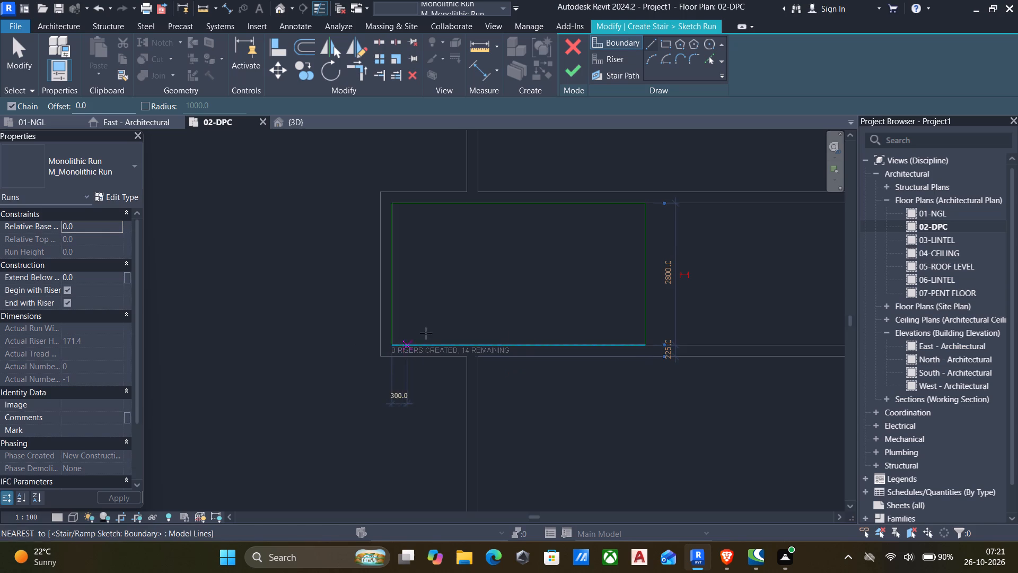
key("Escape")
Delete the east edge of the rectangular run boundary.
left_click_drag(720, 303, 534, 257)
key("Delete")
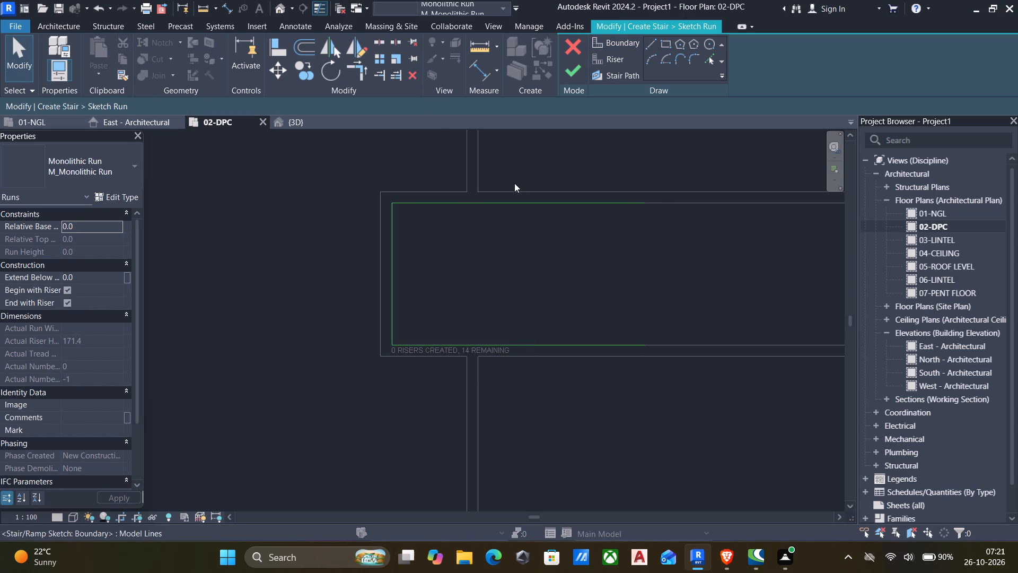
Offset copies of the three remaining boundary lines 1350 mm inward.
left_click(311, 53)
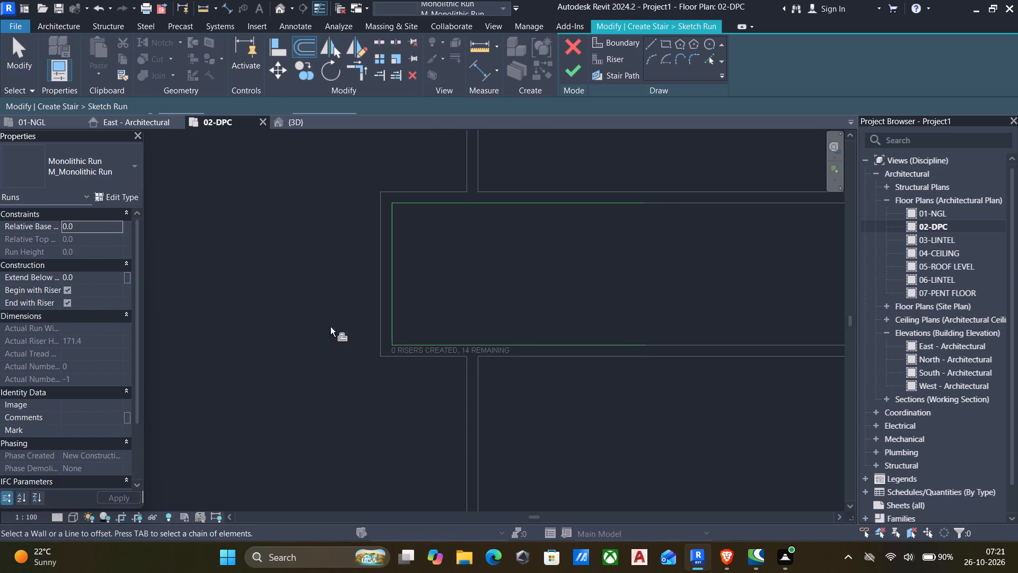
left_click_drag(328, 104, 87, 66)
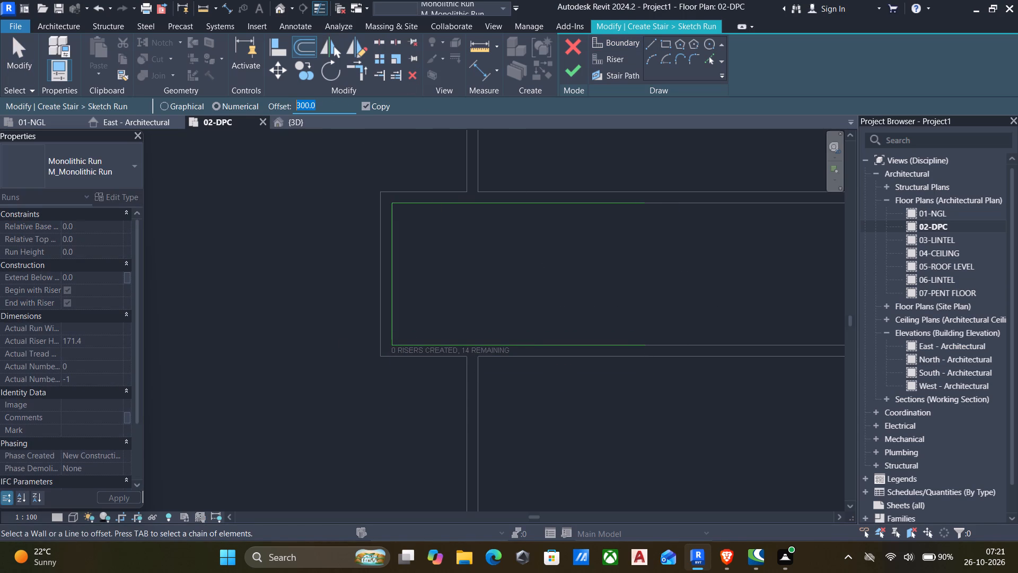
left_click_drag(87, 66, 85, 66)
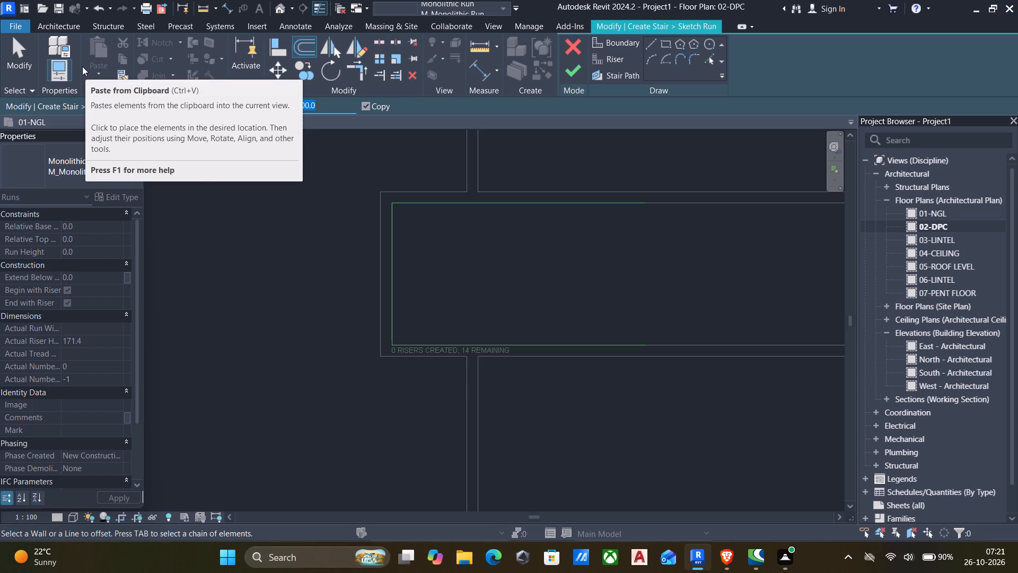
key("1")
type("350")
left_click(522, 344)
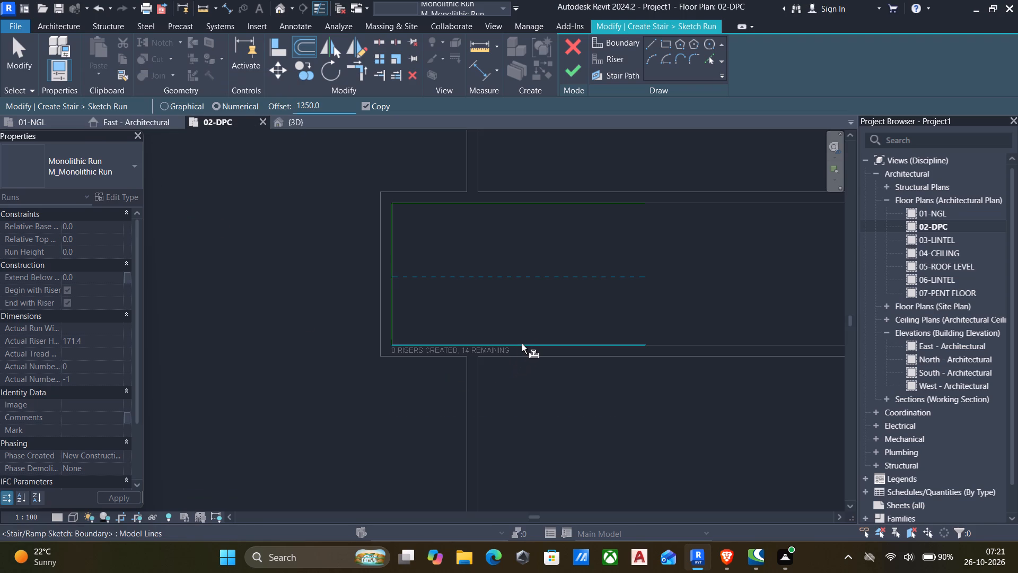
left_click(485, 206)
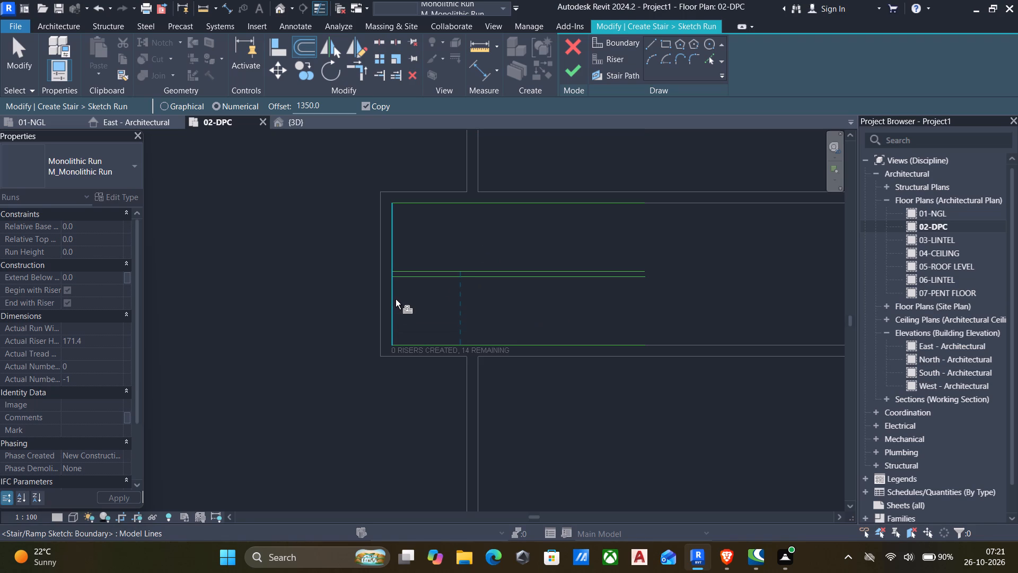
left_click(396, 299)
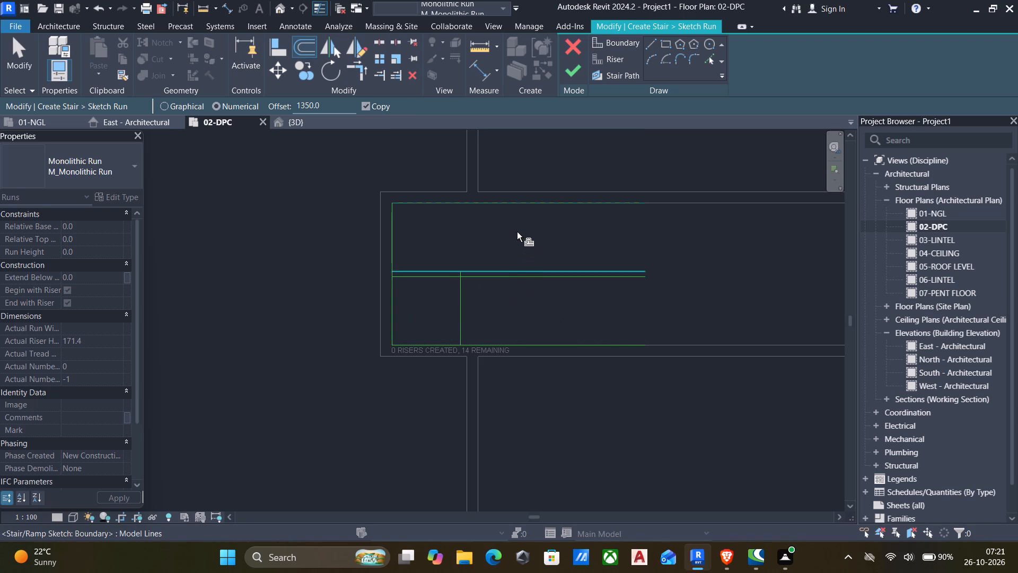
Trim the two middle boundary lines and the offset vertical line to corners, forming the narrow stairwell gap's closed west end.
left_click(353, 66)
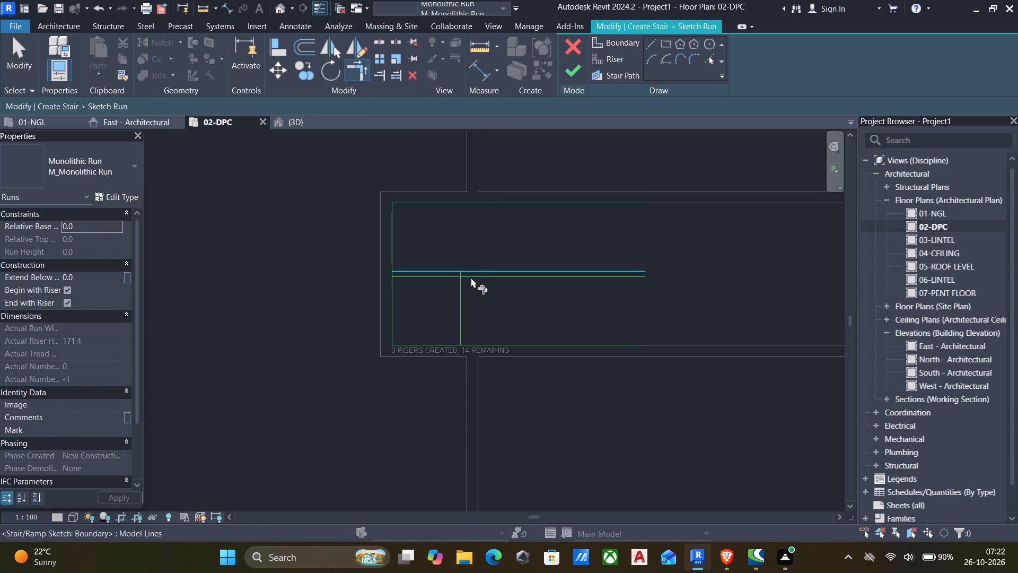
scroll(471, 277, "up", 5)
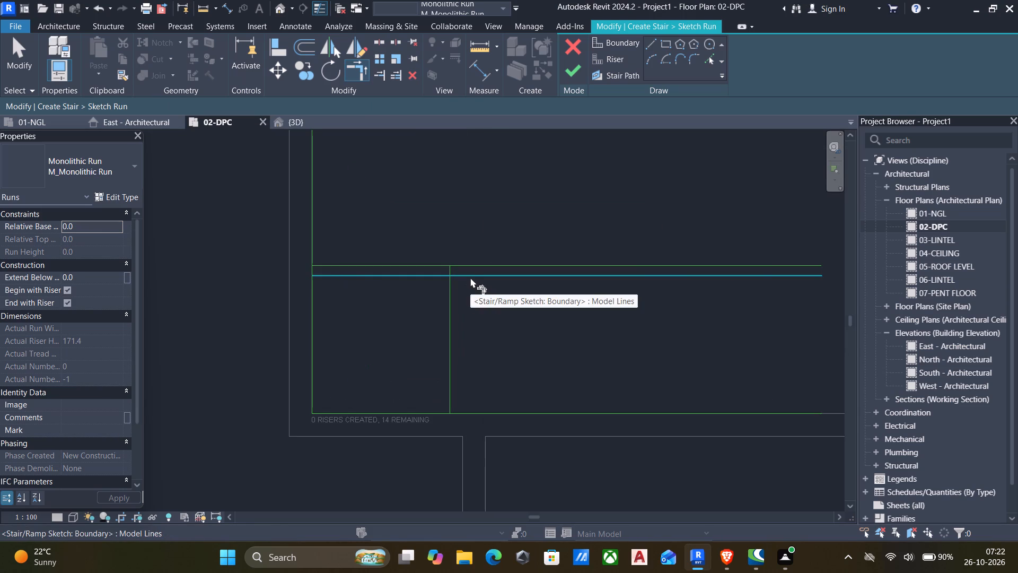
scroll(470, 277, "up", 3)
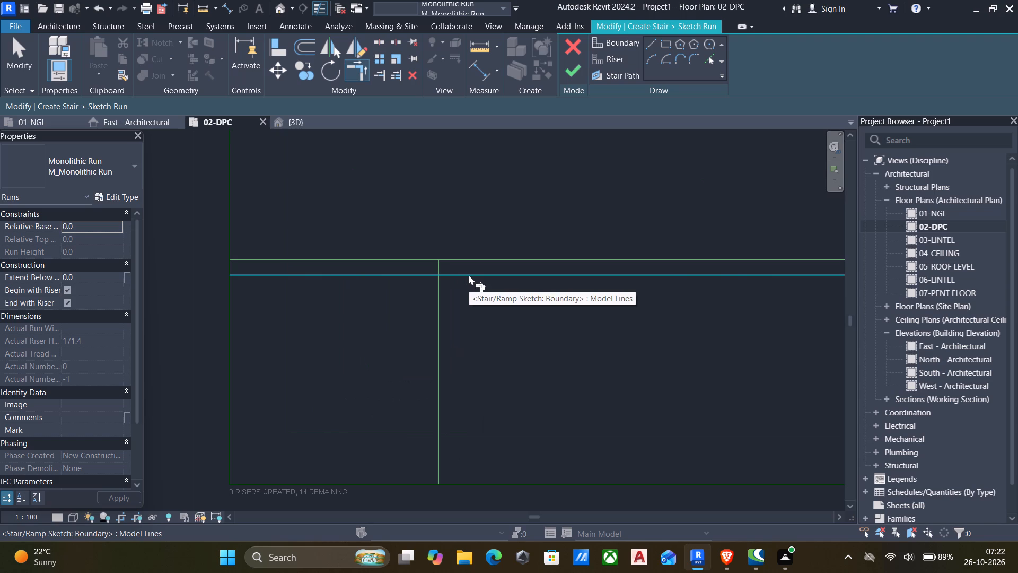
left_click(469, 275)
left_click(440, 267)
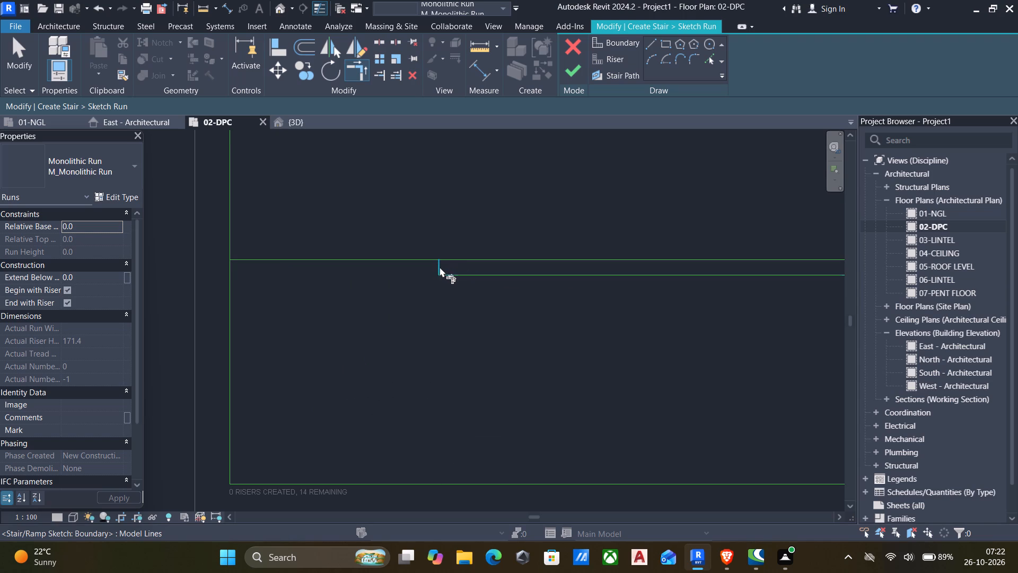
left_click(458, 256)
left_click(440, 265)
Draw riser lines across the lower flight at the stairwell gap's west end and at the flight's open east end.
left_click(611, 55)
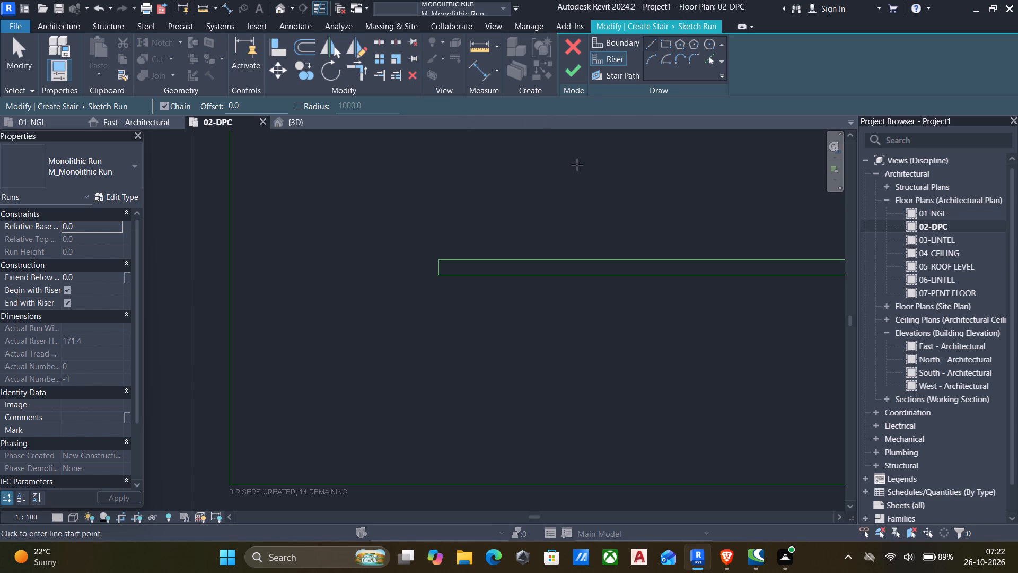
left_click(652, 41)
scroll(425, 283, "down", 1)
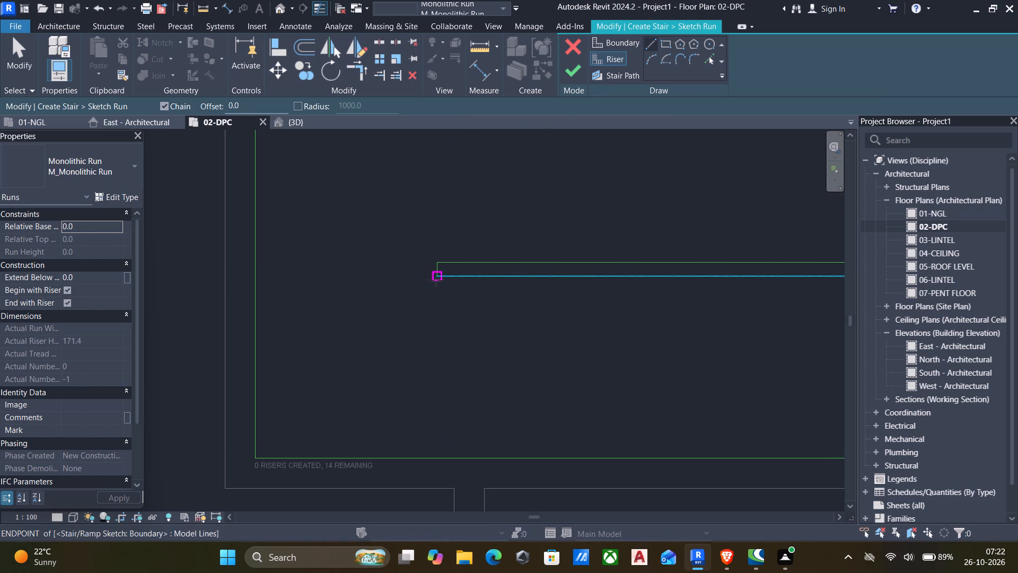
left_click(438, 280)
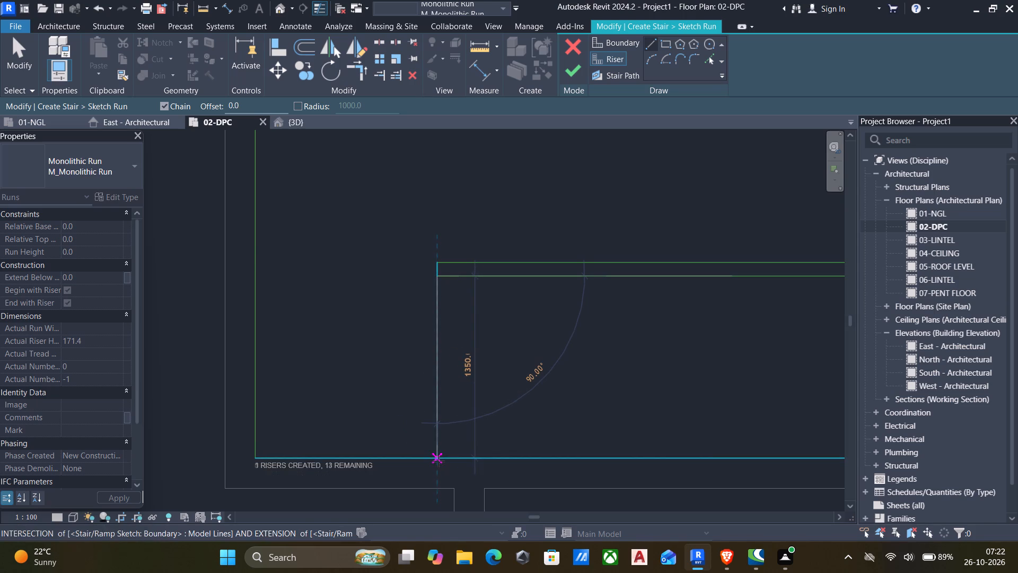
left_click(438, 461)
scroll(479, 436, "down", 6)
middle_click_drag(549, 406, 492, 376)
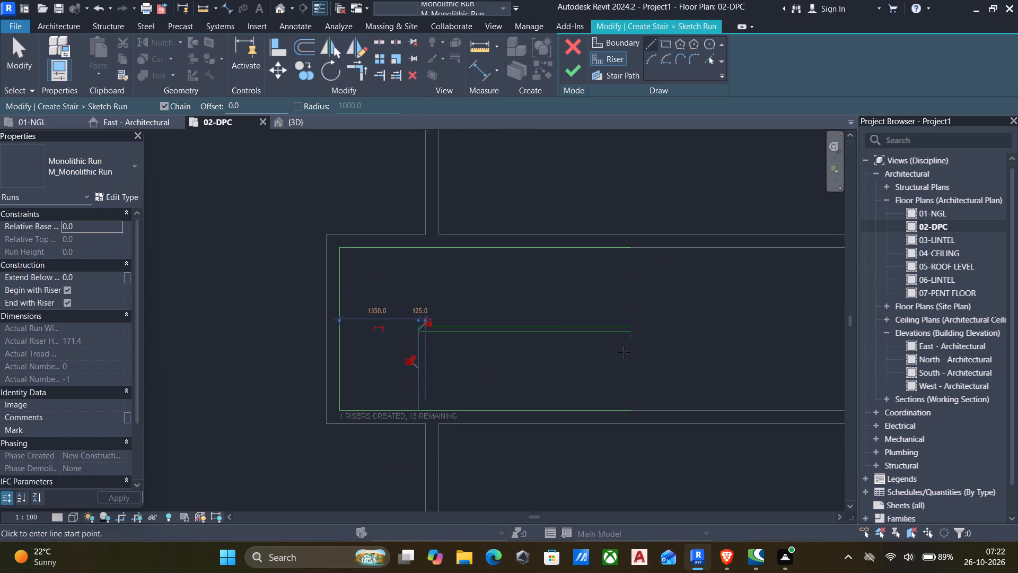
scroll(628, 348, "up", 5)
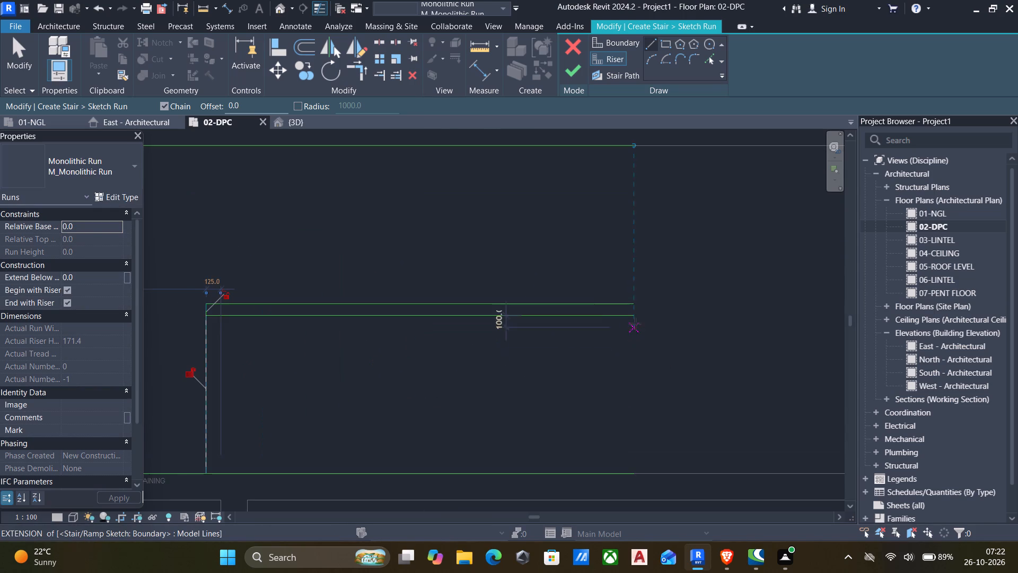
left_click(636, 318)
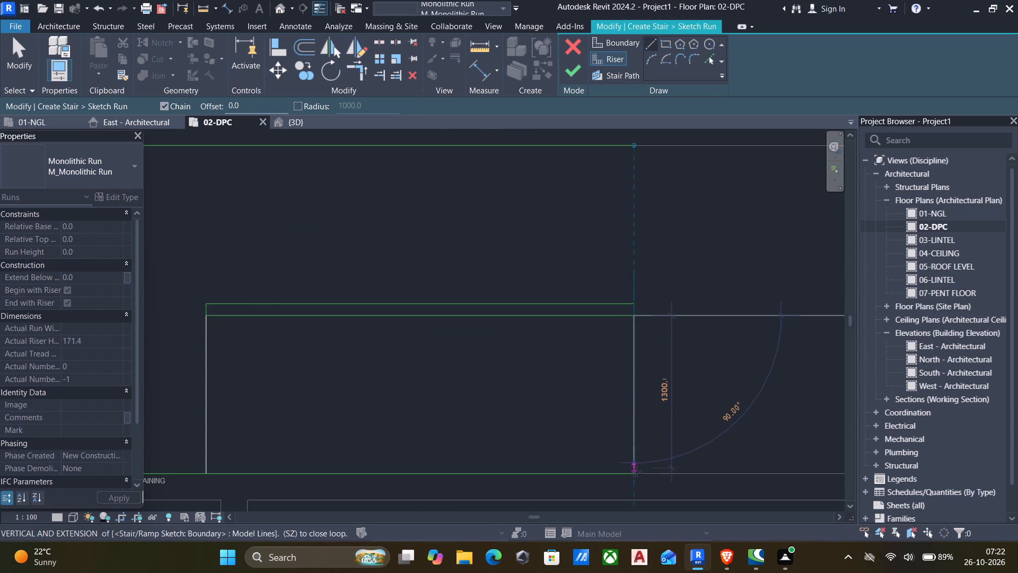
left_click(636, 472)
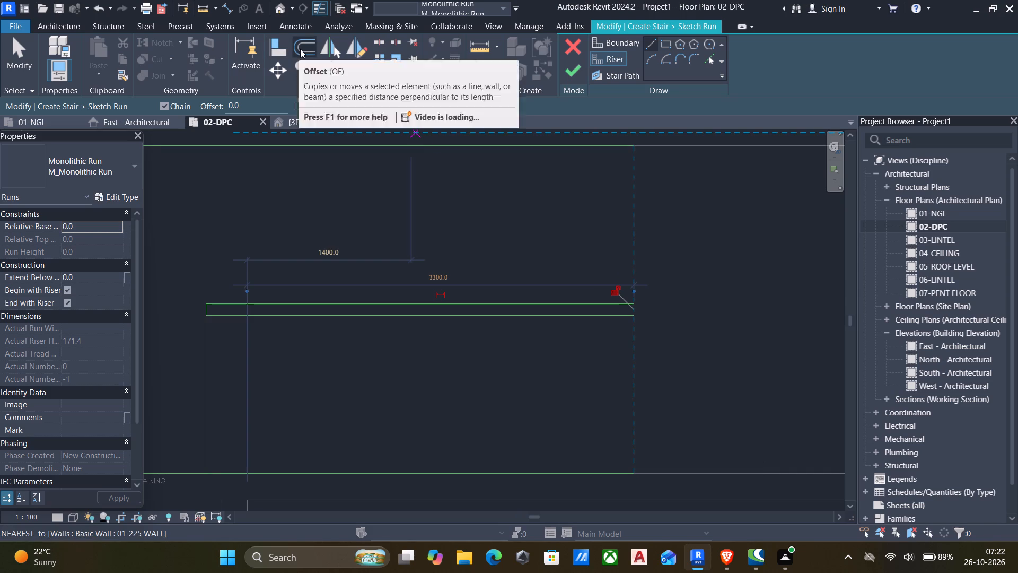
Offset the lower flight's west riser eastward repeatedly at 300 mm spacing, making ten riser copies.
left_click(300, 49)
left_click_drag(344, 103, 48, 108)
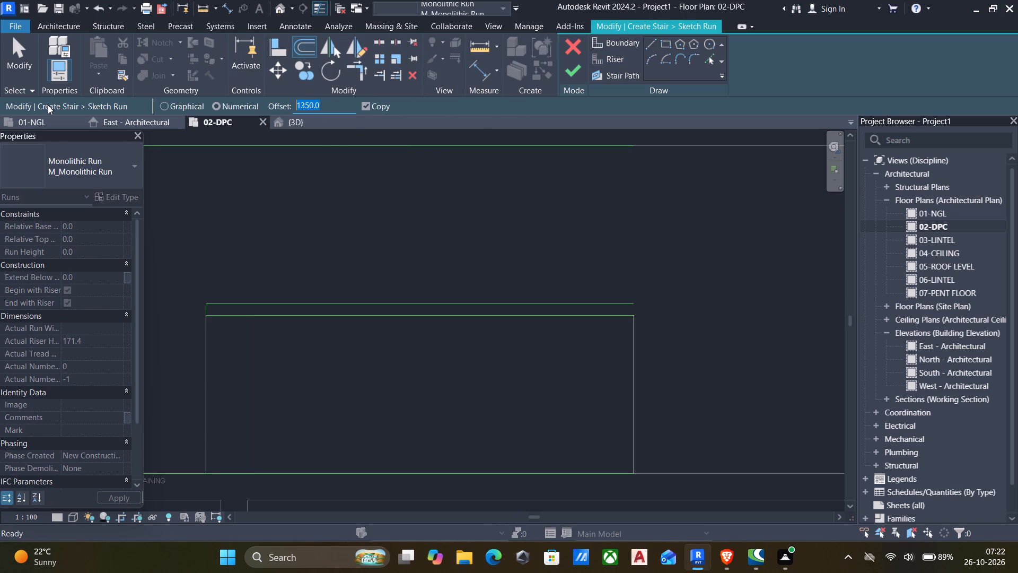
type("300")
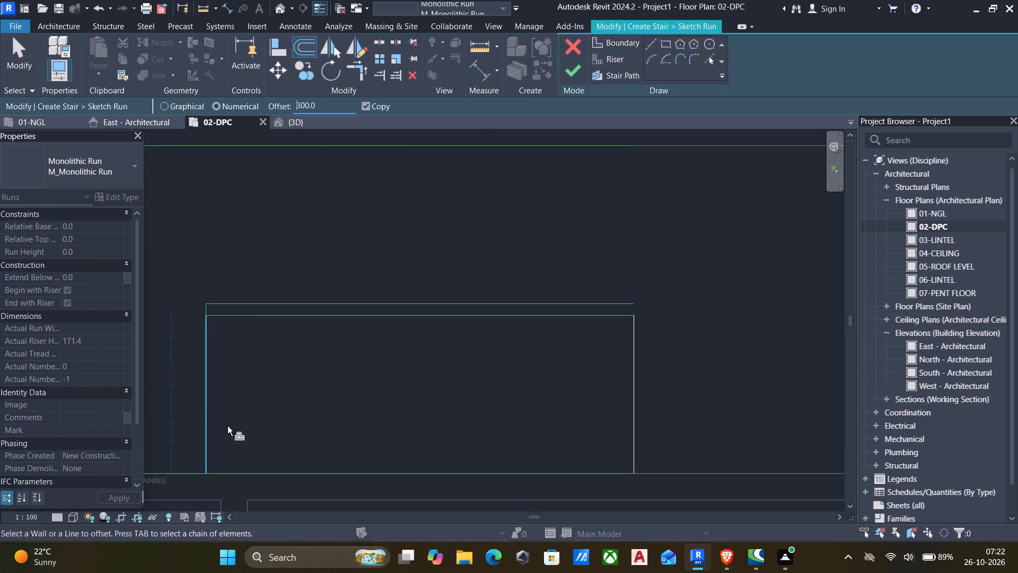
left_click(207, 409)
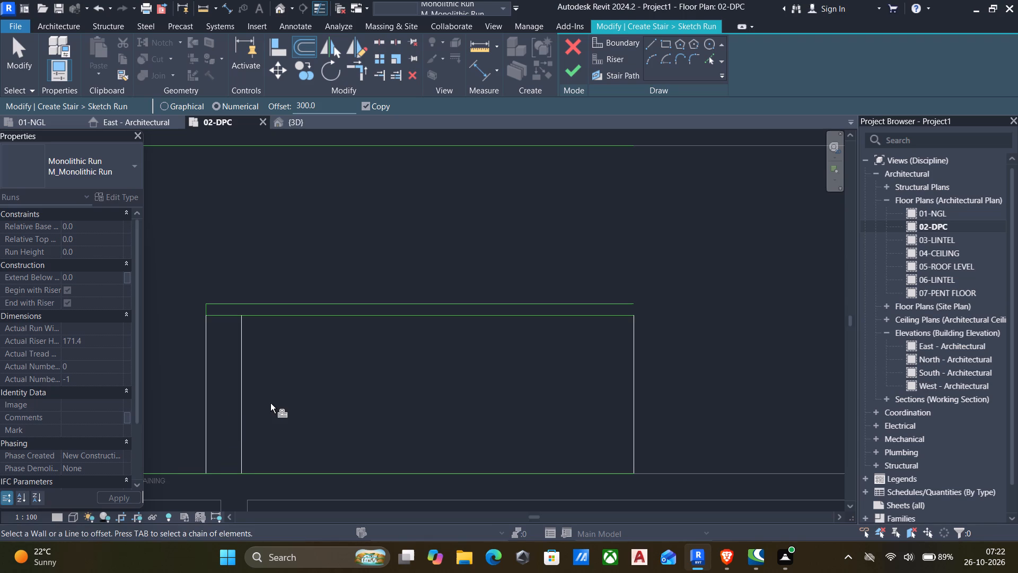
left_click(243, 411)
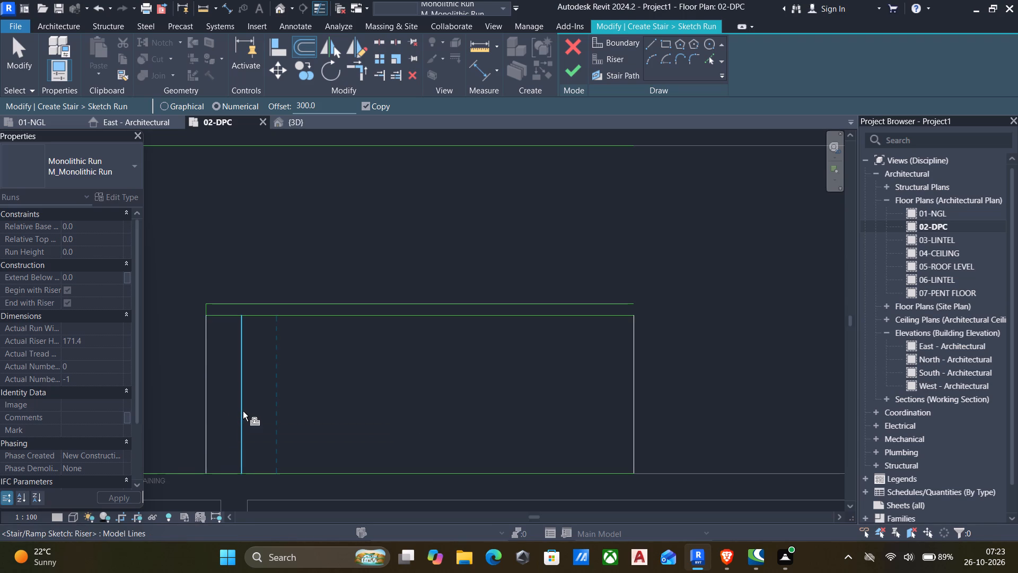
scroll(251, 415, "down", 4)
middle_click_drag(317, 447, 482, 405)
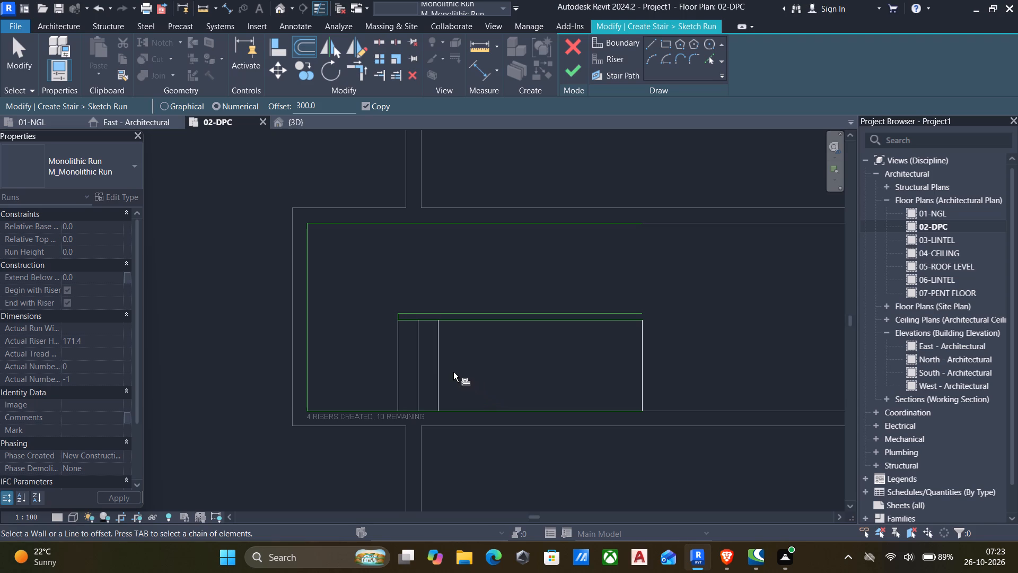
left_click(441, 381)
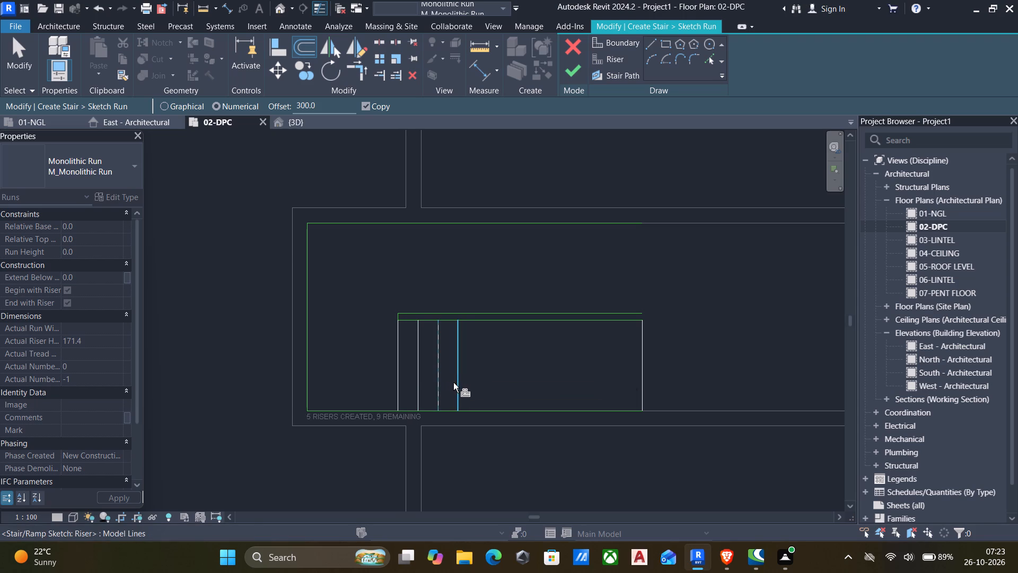
left_click(460, 388)
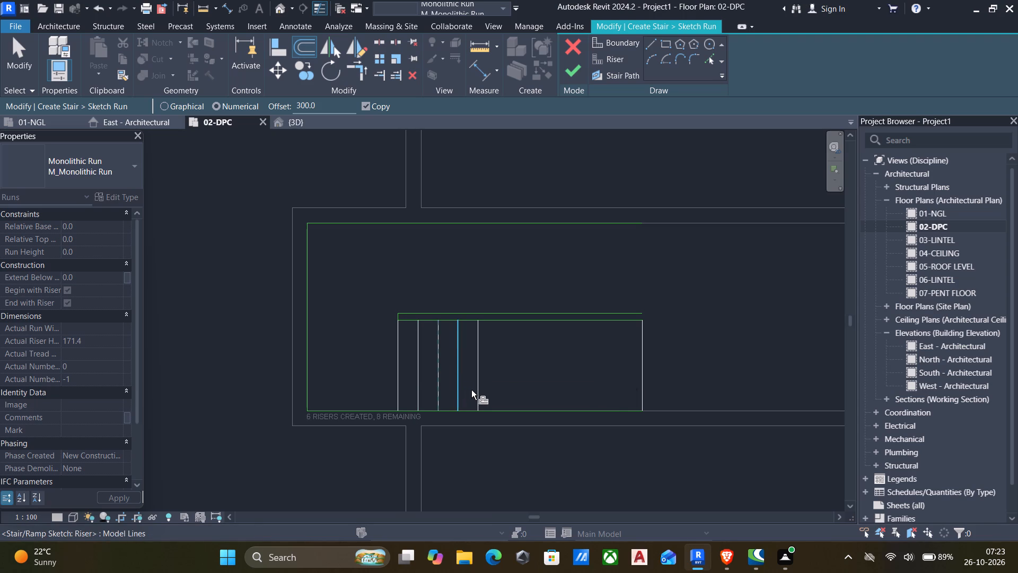
left_click(480, 389)
left_click(498, 390)
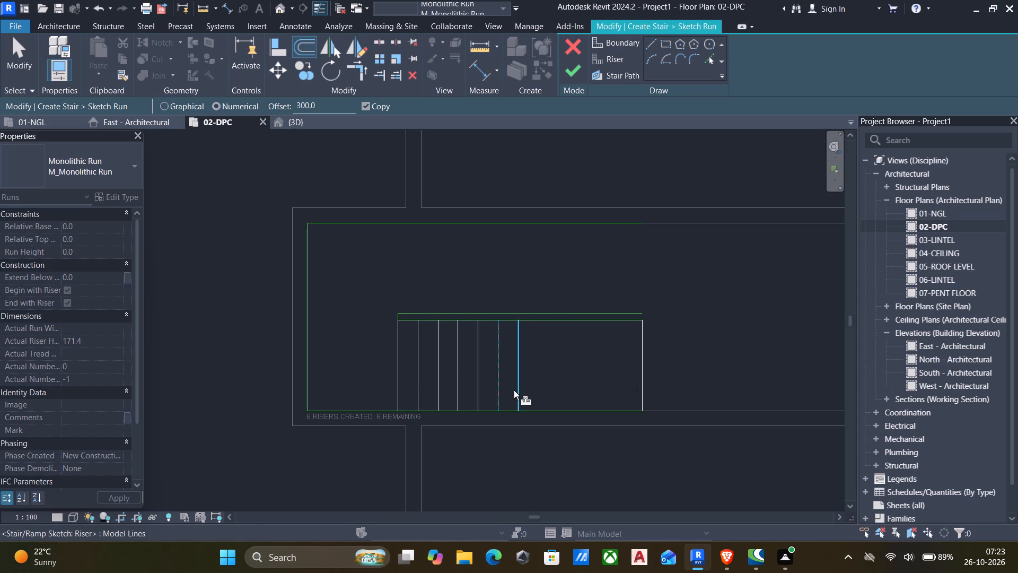
left_click(522, 392)
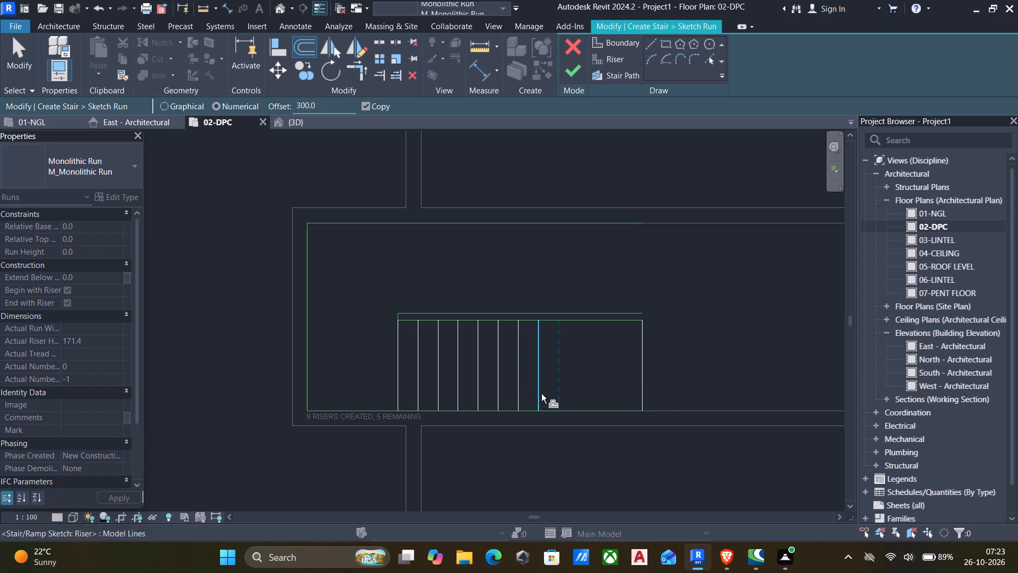
left_click(541, 394)
left_click(562, 390)
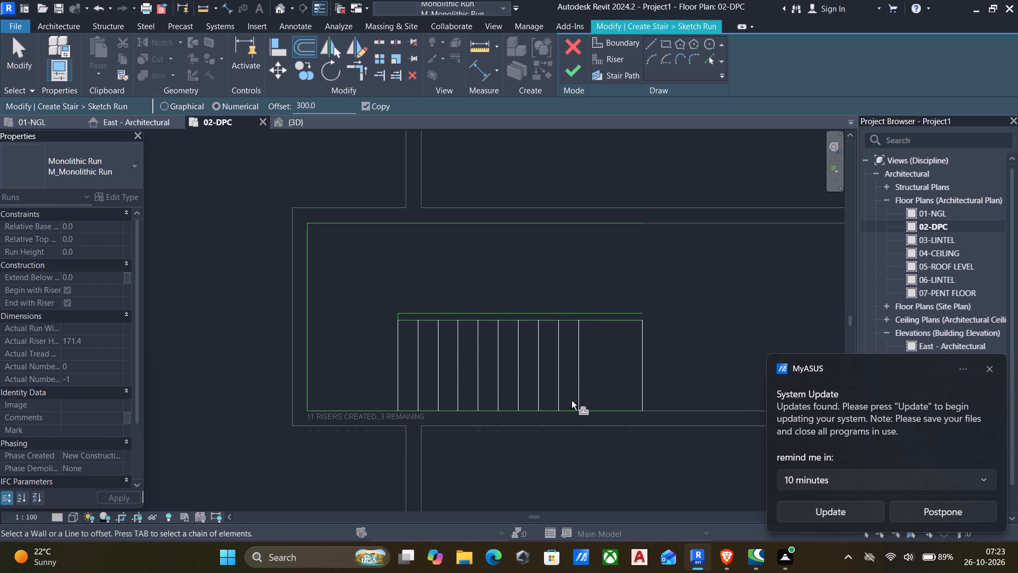
left_click(580, 385)
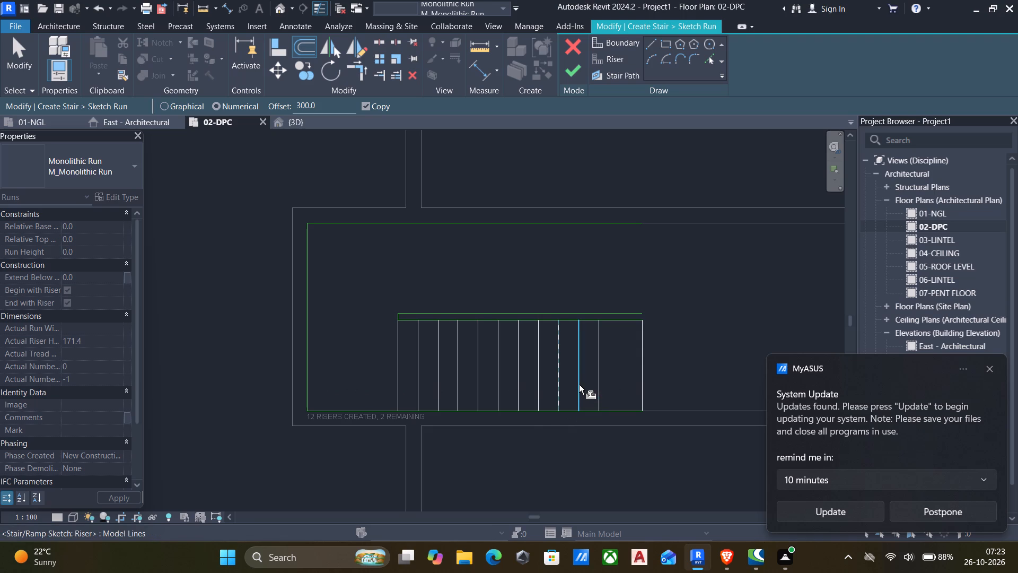
middle_click_drag(511, 424, 501, 406)
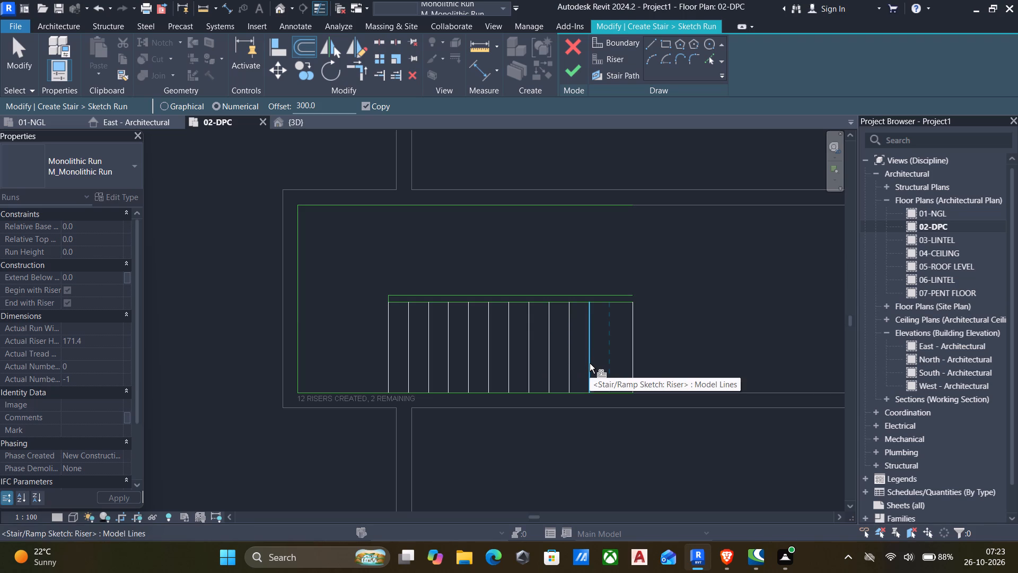
scroll(578, 309, "up", 3)
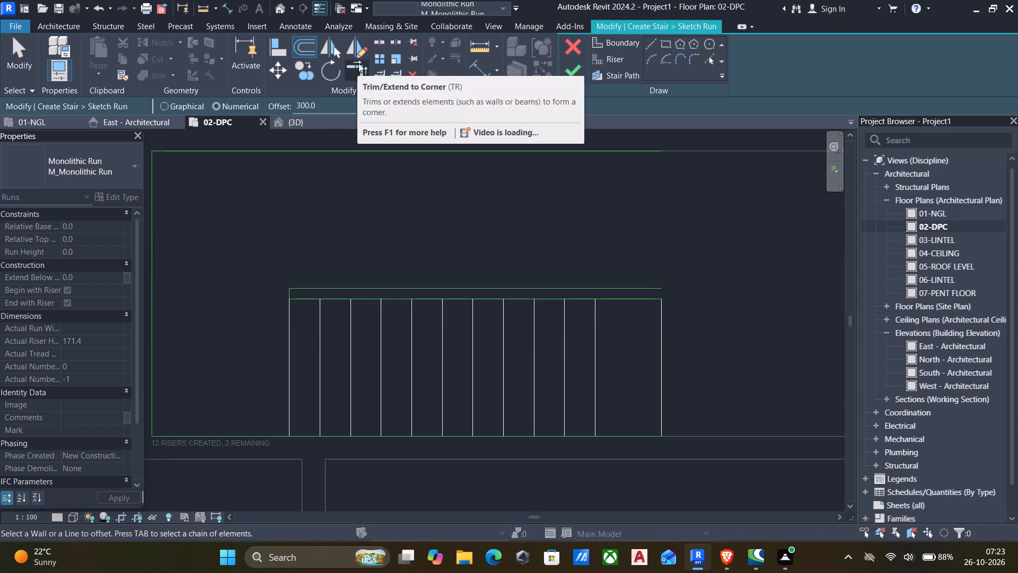
key("Escape")
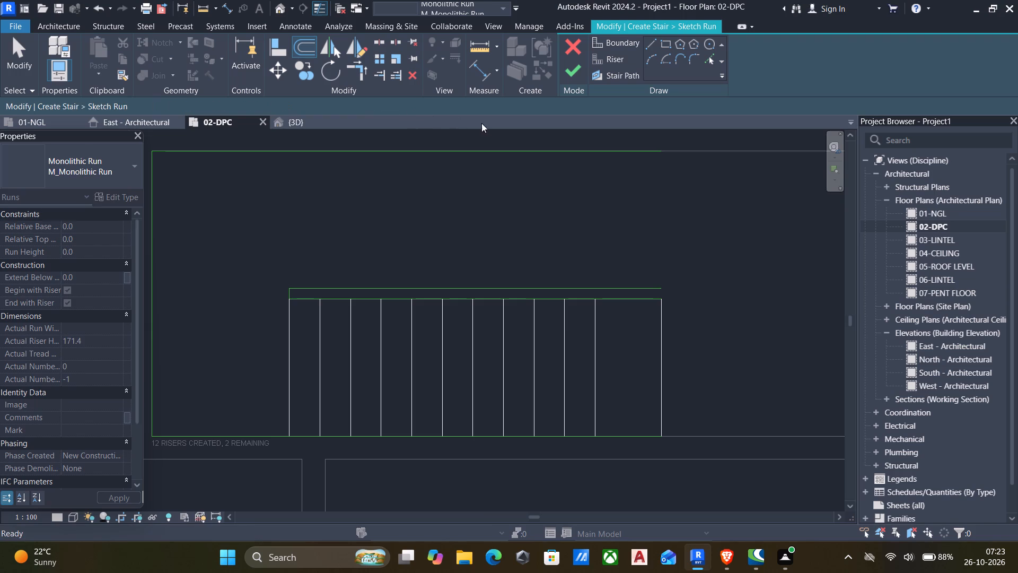
Delete the original riser line at the lower flight's open east end.
scroll(541, 171, "up", 2)
left_click_drag(760, 415, 662, 401)
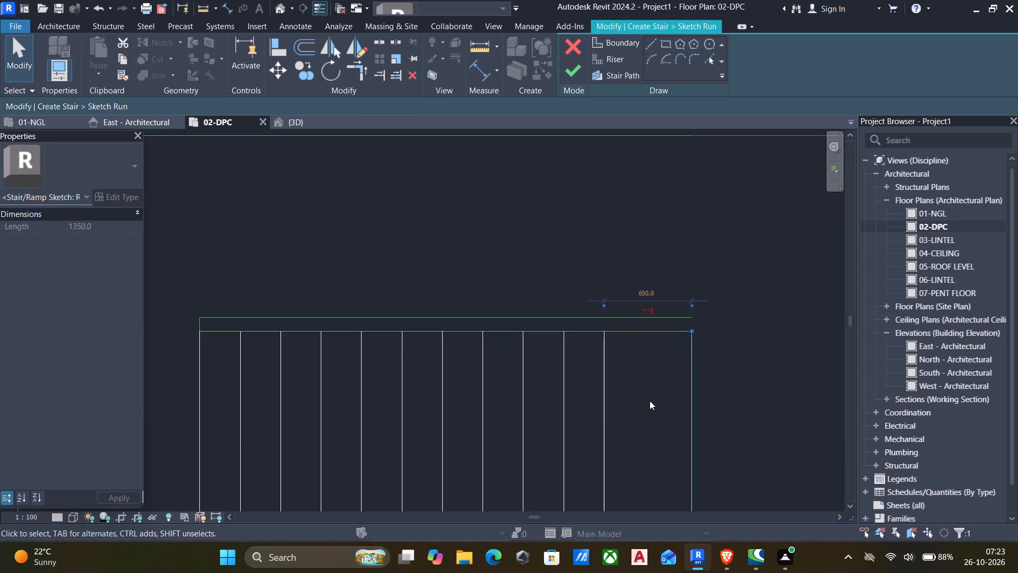
key("Delete")
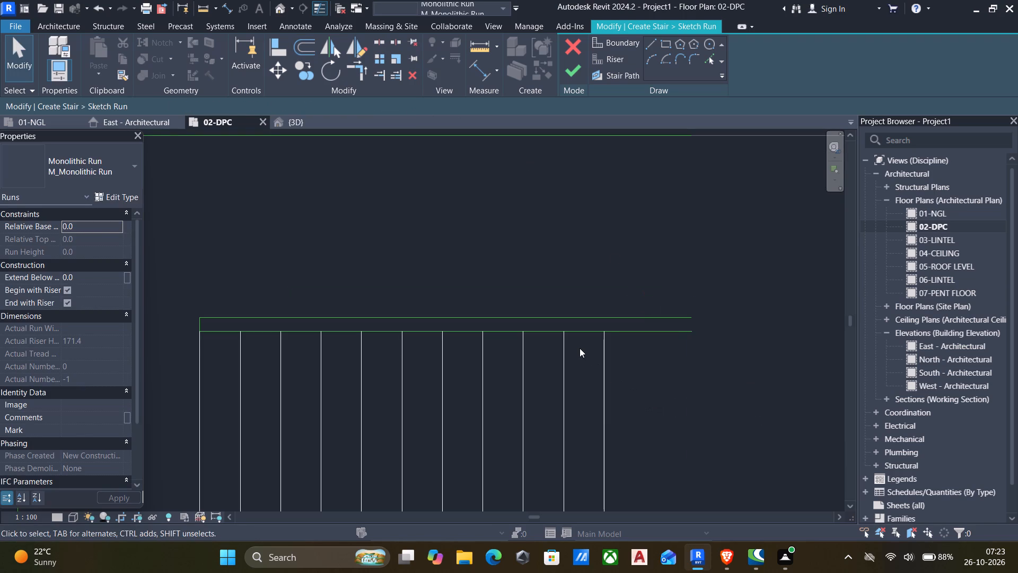
Trim the stairwell gap's lower boundary line to a corner with the lower flight's easternmost riser.
key("t")
key("r")
left_click(572, 328)
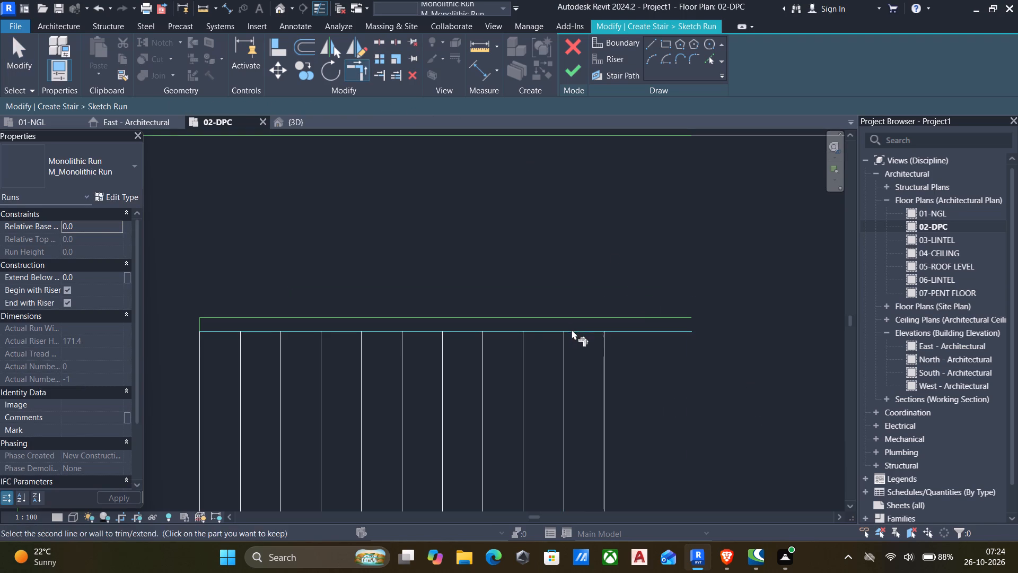
left_click(607, 355)
scroll(602, 356, "down", 4)
middle_click_drag(601, 364, 605, 326)
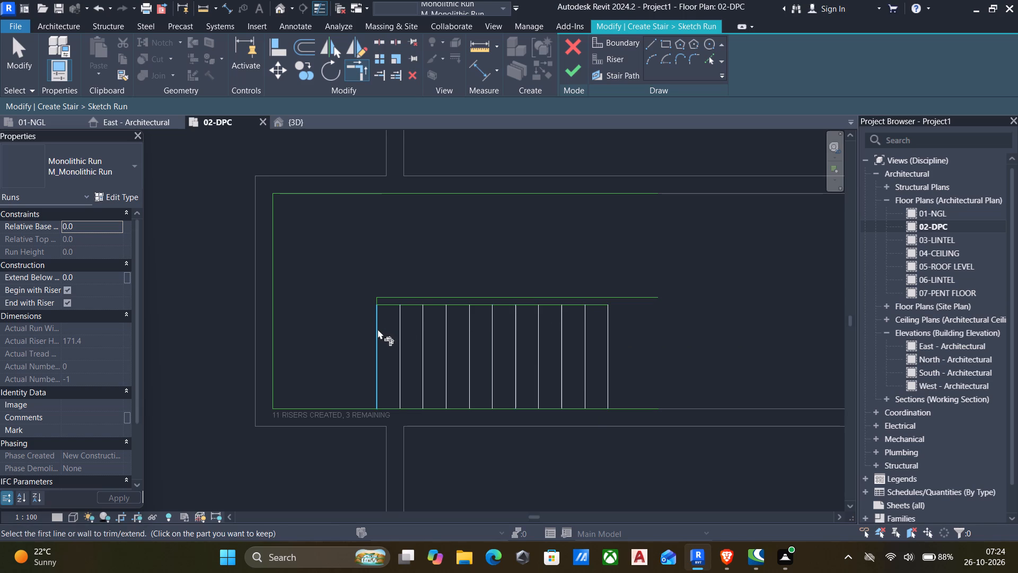
key("Escape")
Mirror a copy of all the lower flight's risers onto the upper flight about a horizontal axis through the stairwell gap's midpoint.
left_click_drag(617, 374, 296, 293)
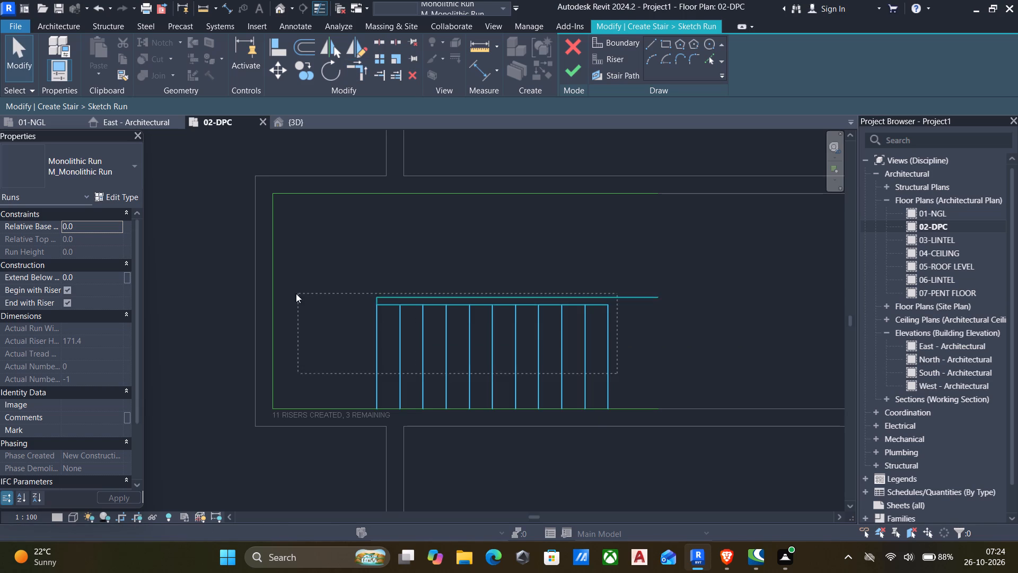
left_click_drag(296, 293, 311, 342)
type("dm")
scroll(349, 296, "up", 5)
scroll(397, 305, "up", 5)
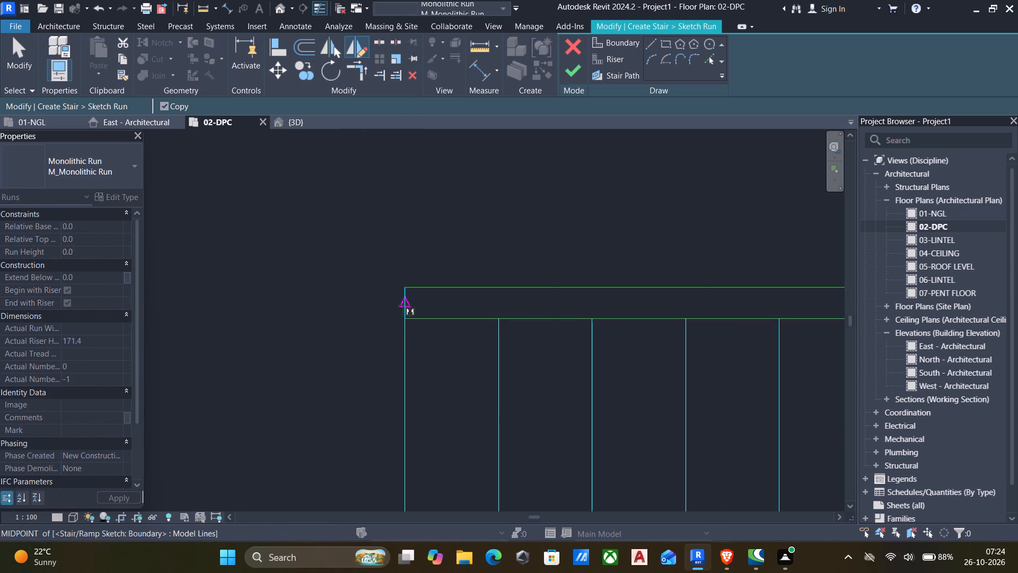
left_click(403, 305)
scroll(468, 307, "down", 5)
middle_click_drag(515, 315, 338, 284)
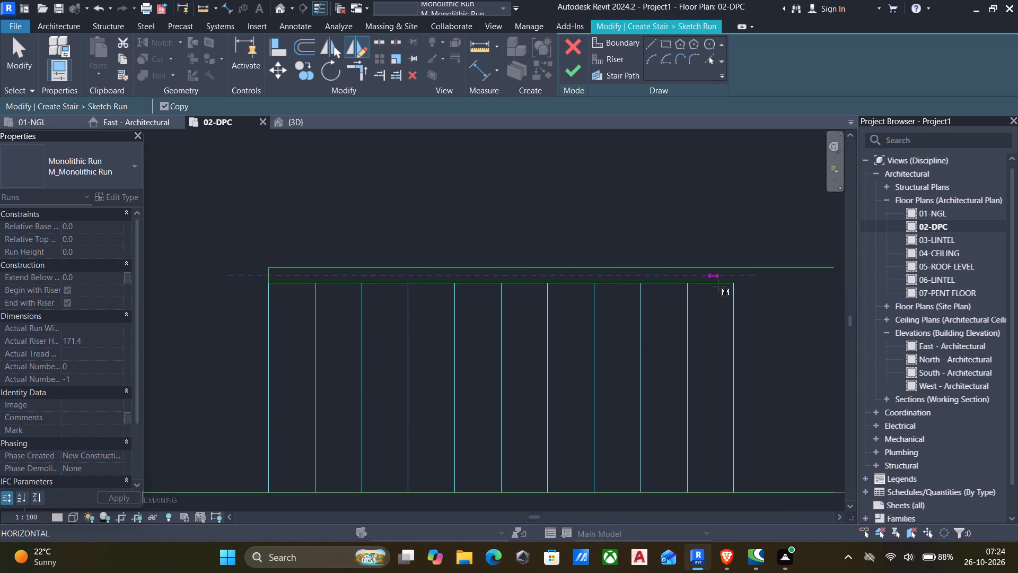
left_click(764, 282)
Trim the stairwell gap's upper boundary line to a corner with the upper flight's easternmost riser.
middle_click_drag(760, 285, 702, 330)
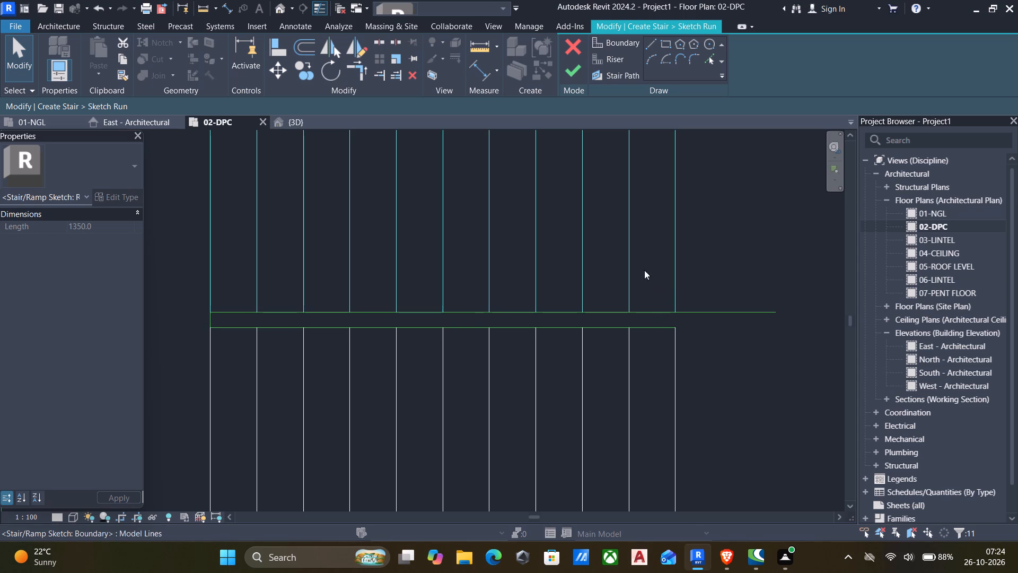
left_click(362, 66)
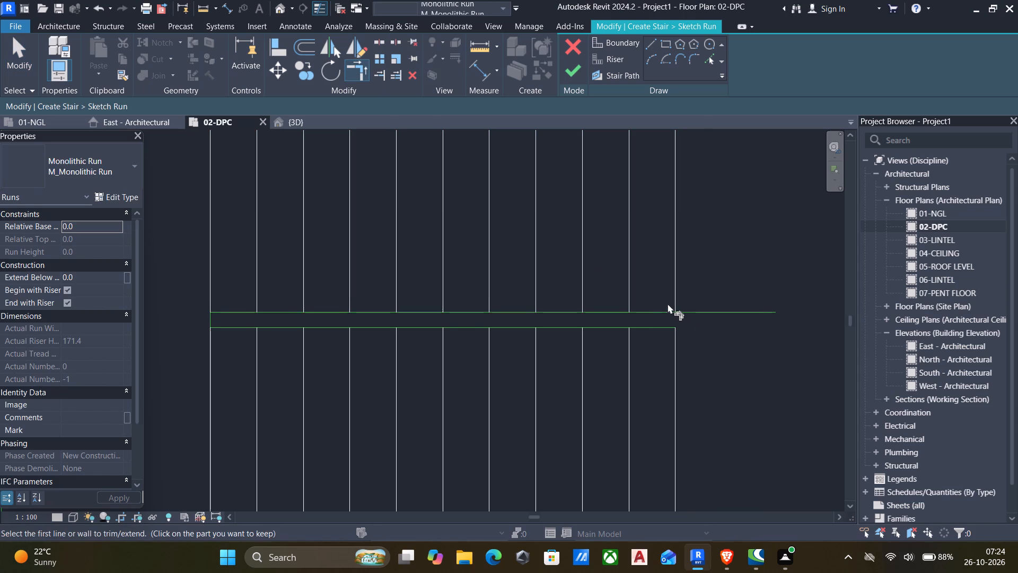
left_click(657, 311)
left_click(673, 284)
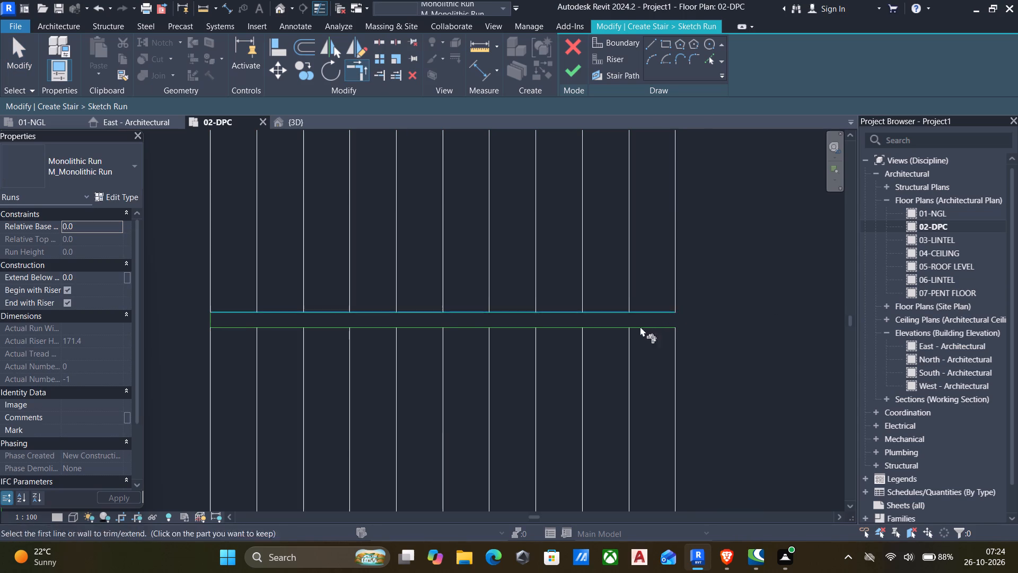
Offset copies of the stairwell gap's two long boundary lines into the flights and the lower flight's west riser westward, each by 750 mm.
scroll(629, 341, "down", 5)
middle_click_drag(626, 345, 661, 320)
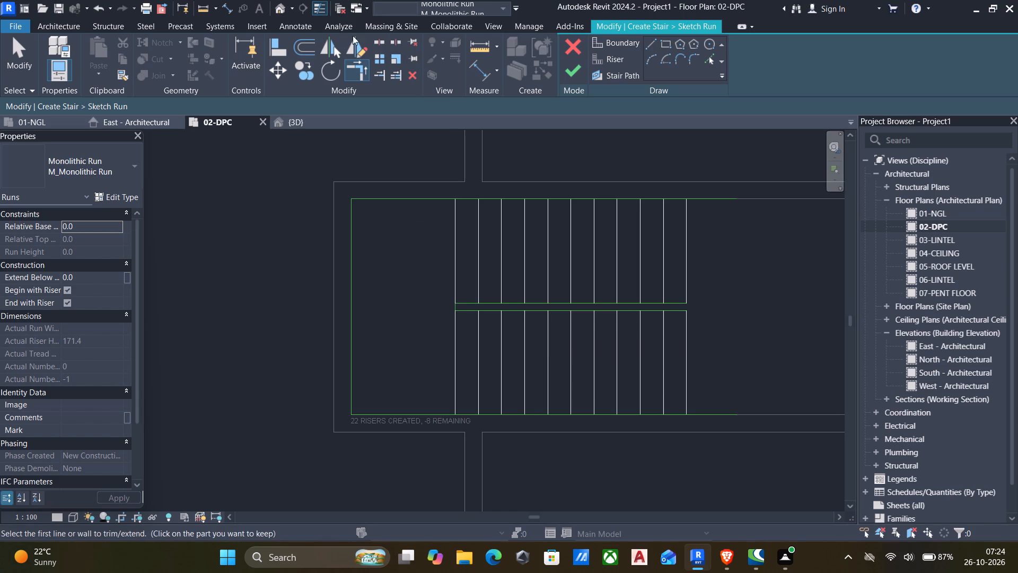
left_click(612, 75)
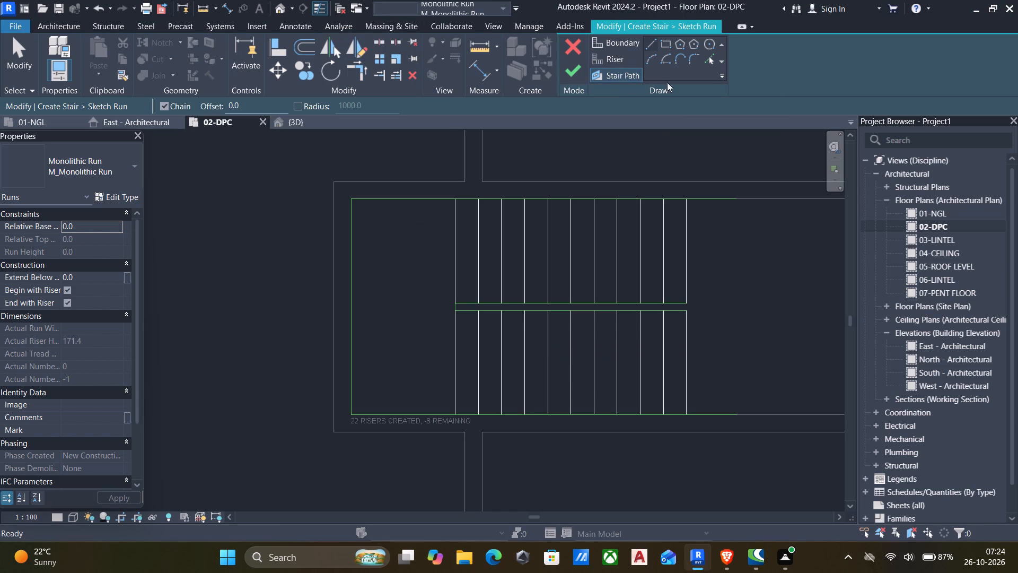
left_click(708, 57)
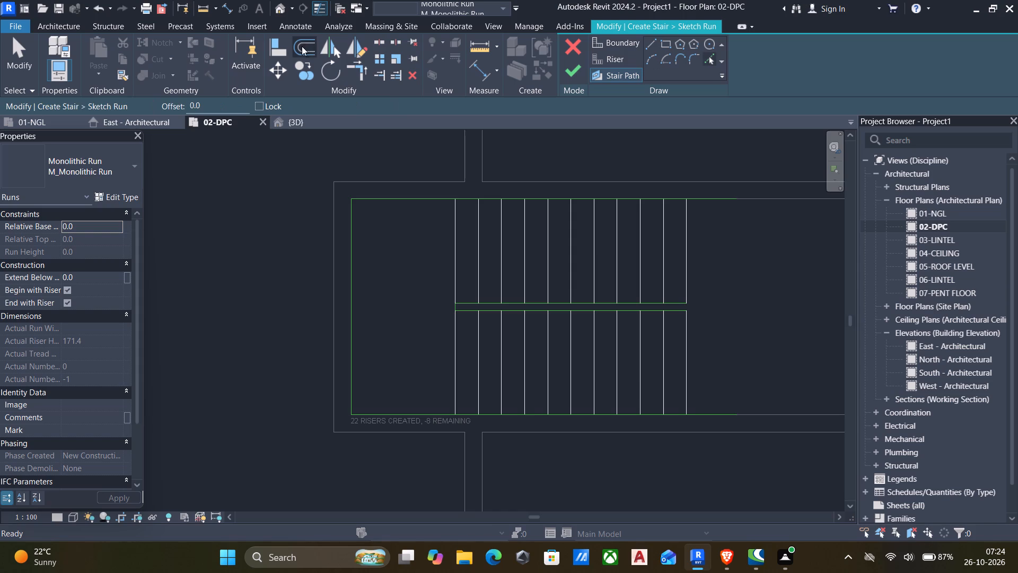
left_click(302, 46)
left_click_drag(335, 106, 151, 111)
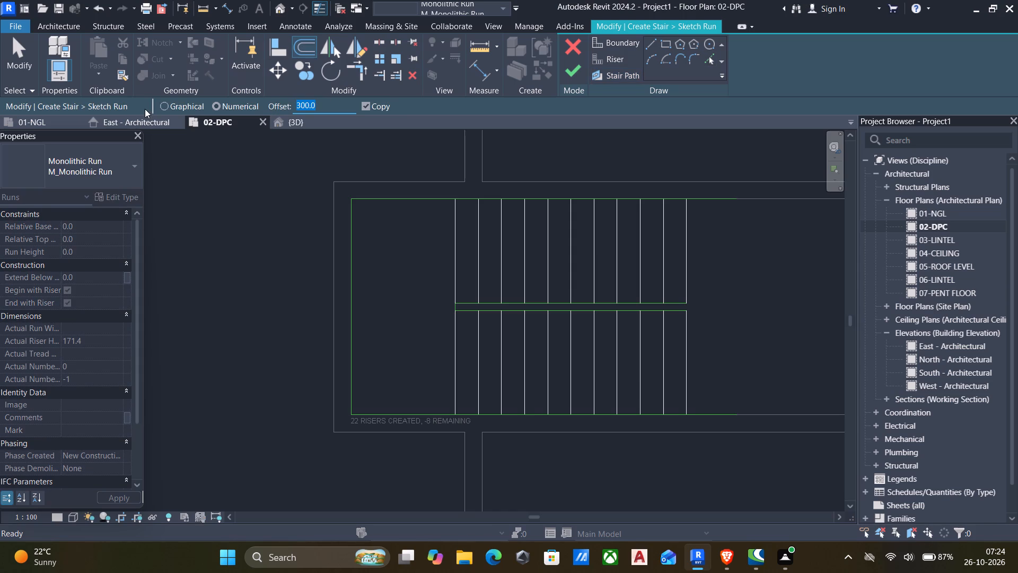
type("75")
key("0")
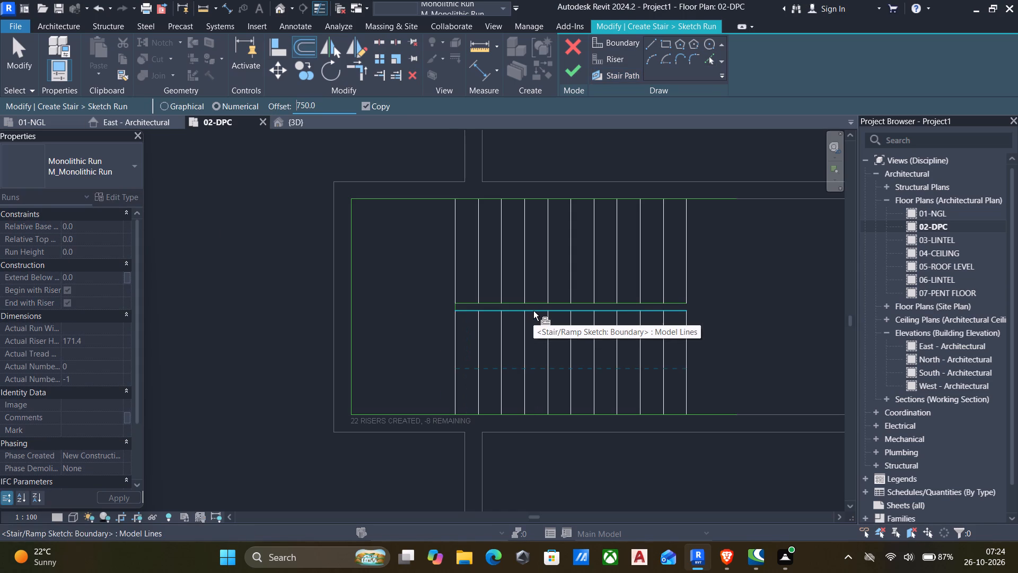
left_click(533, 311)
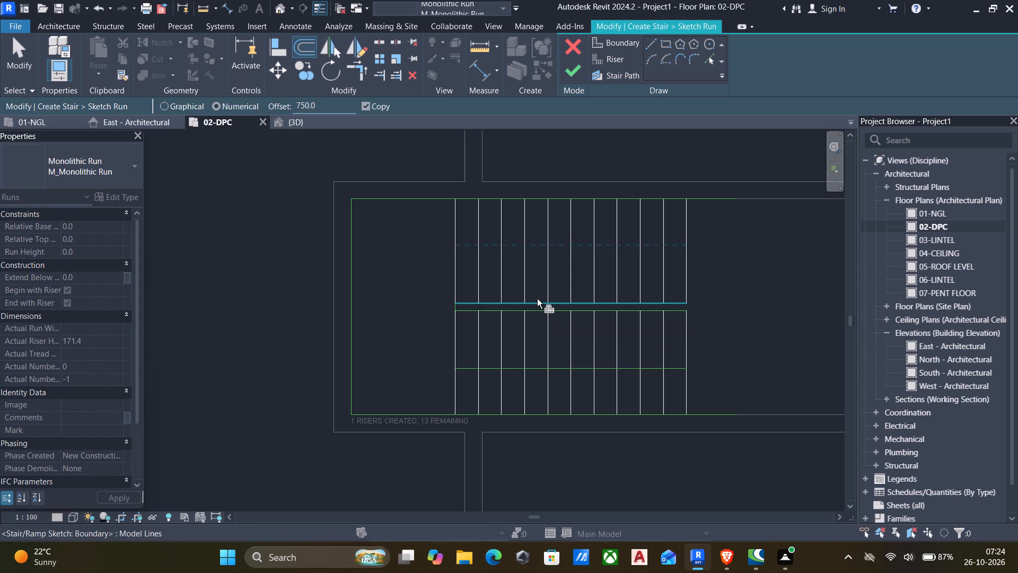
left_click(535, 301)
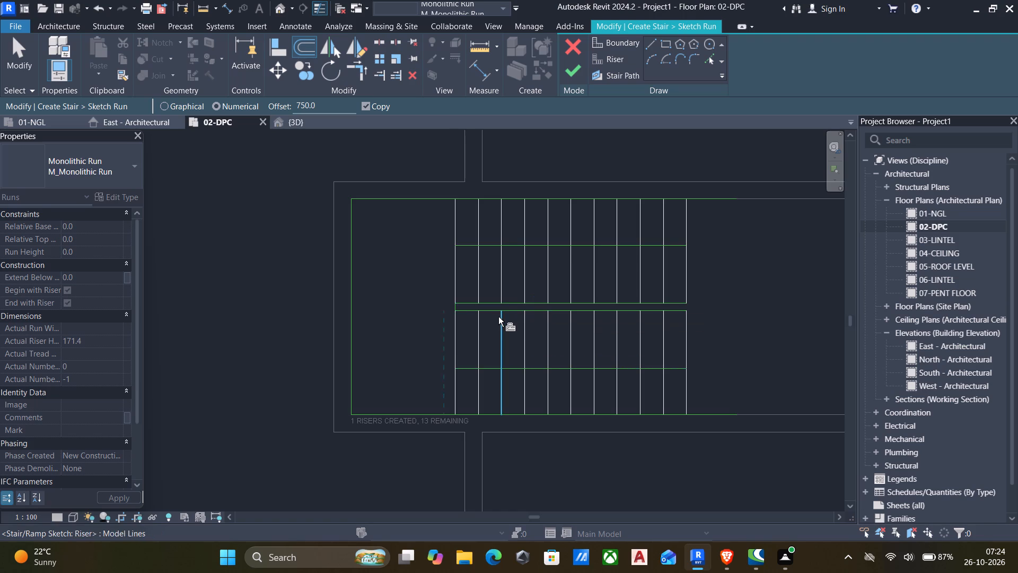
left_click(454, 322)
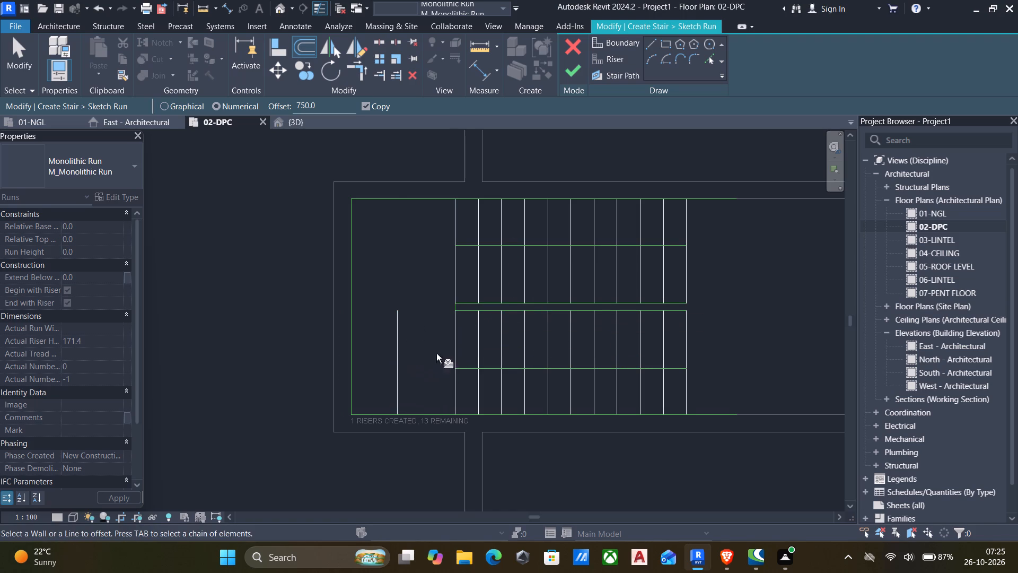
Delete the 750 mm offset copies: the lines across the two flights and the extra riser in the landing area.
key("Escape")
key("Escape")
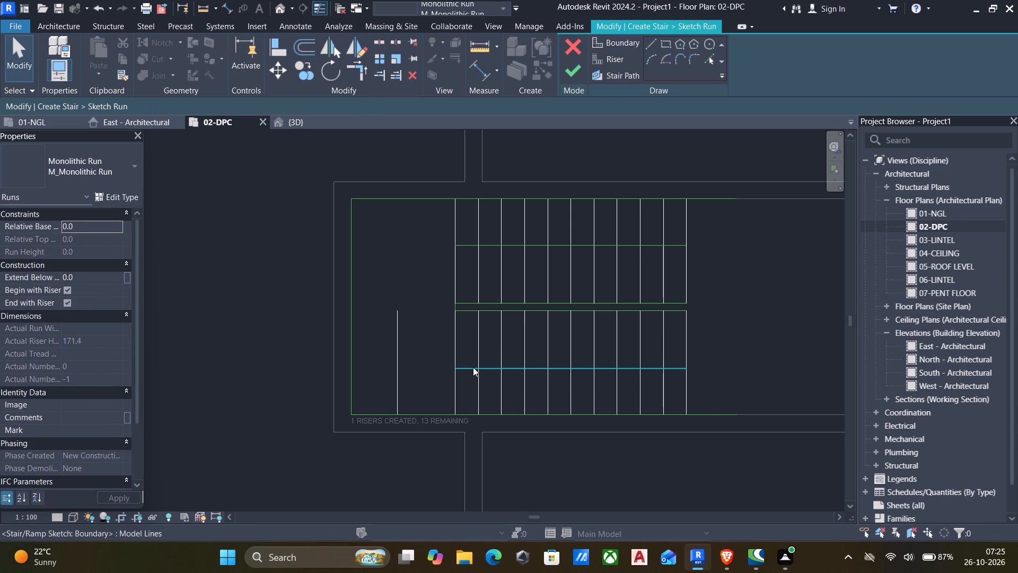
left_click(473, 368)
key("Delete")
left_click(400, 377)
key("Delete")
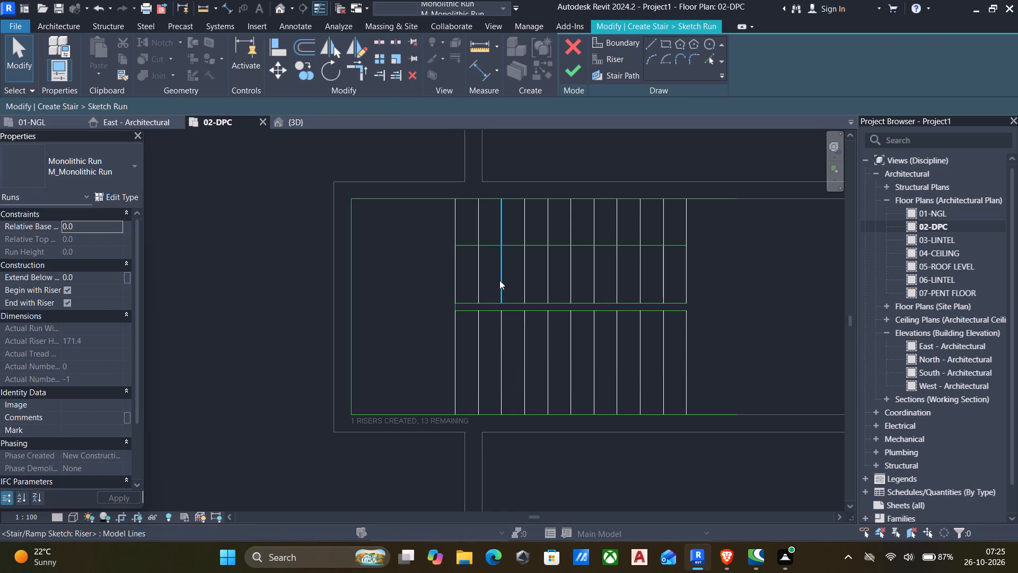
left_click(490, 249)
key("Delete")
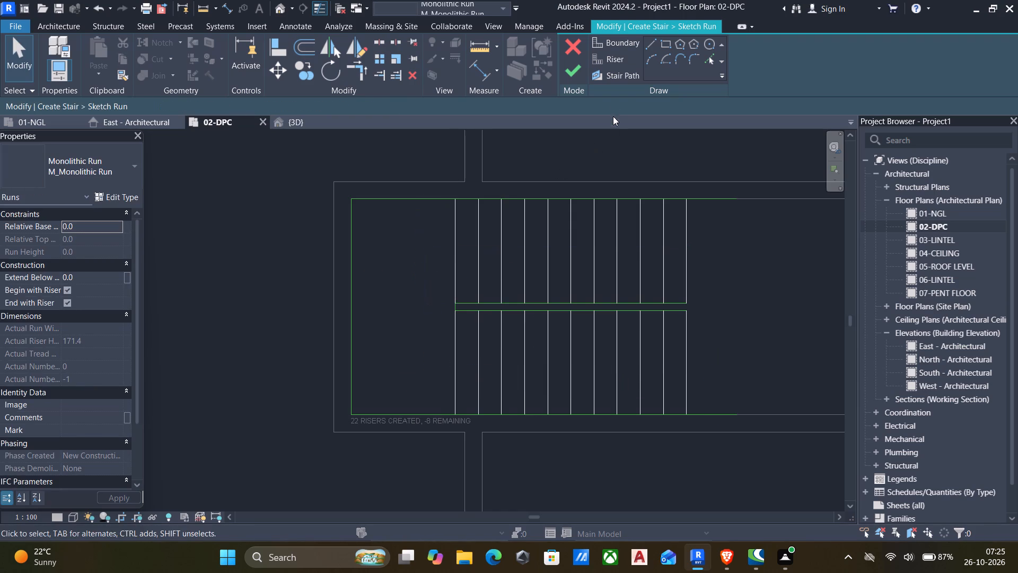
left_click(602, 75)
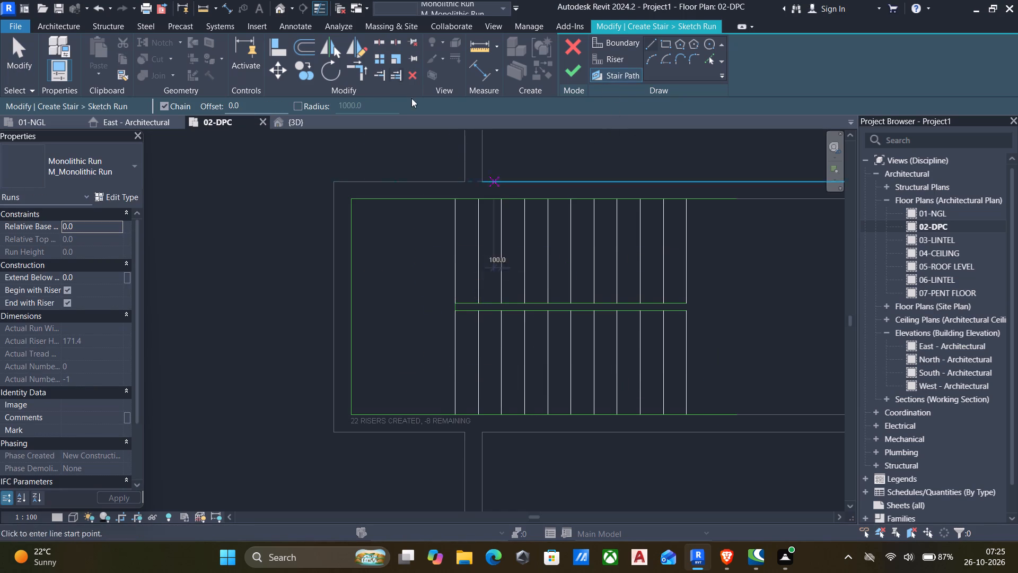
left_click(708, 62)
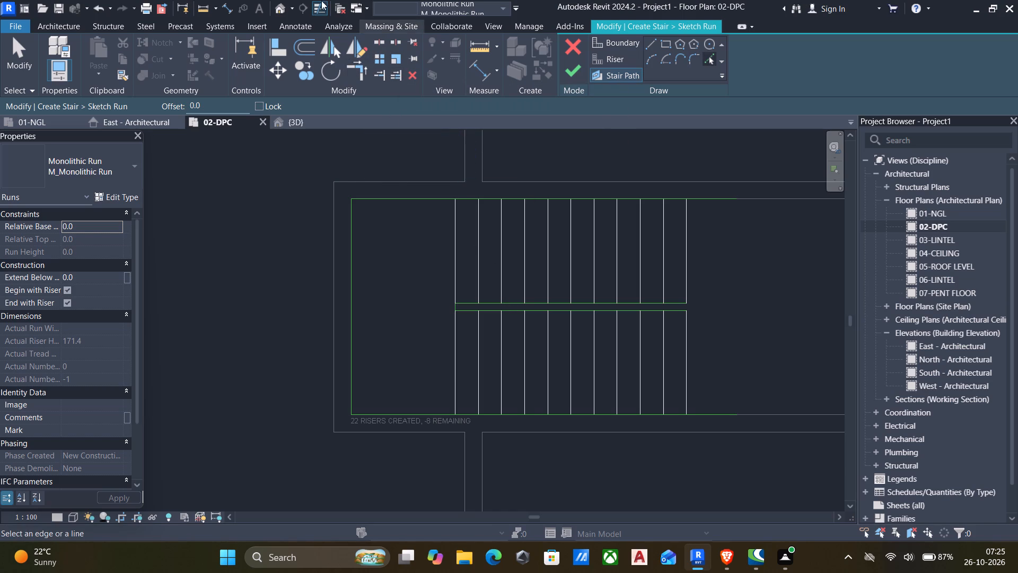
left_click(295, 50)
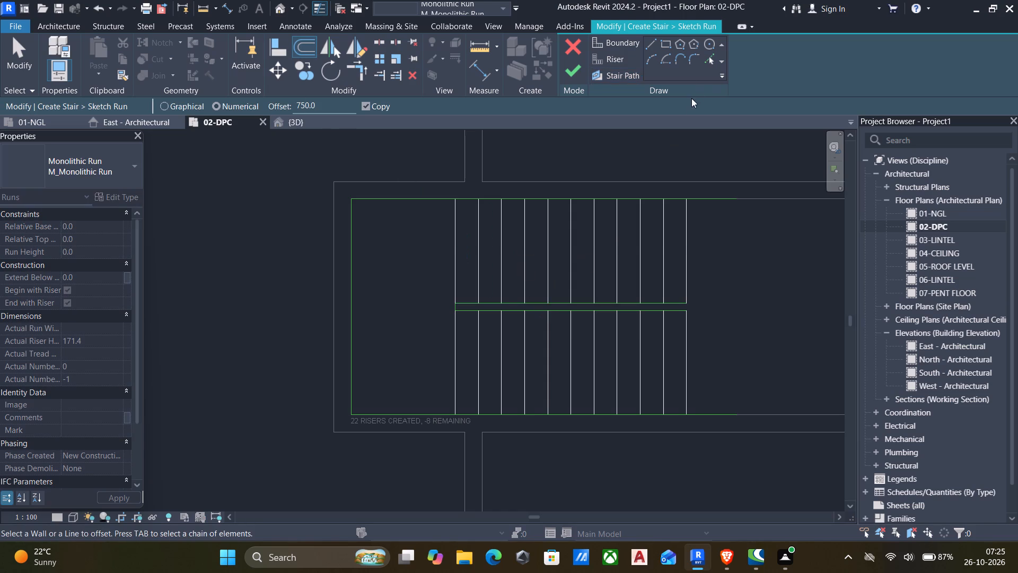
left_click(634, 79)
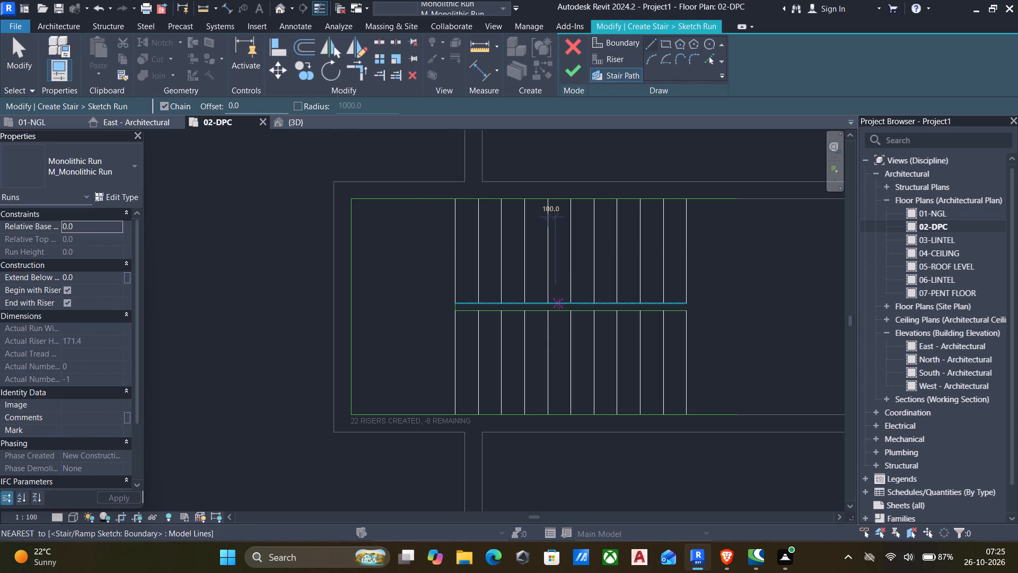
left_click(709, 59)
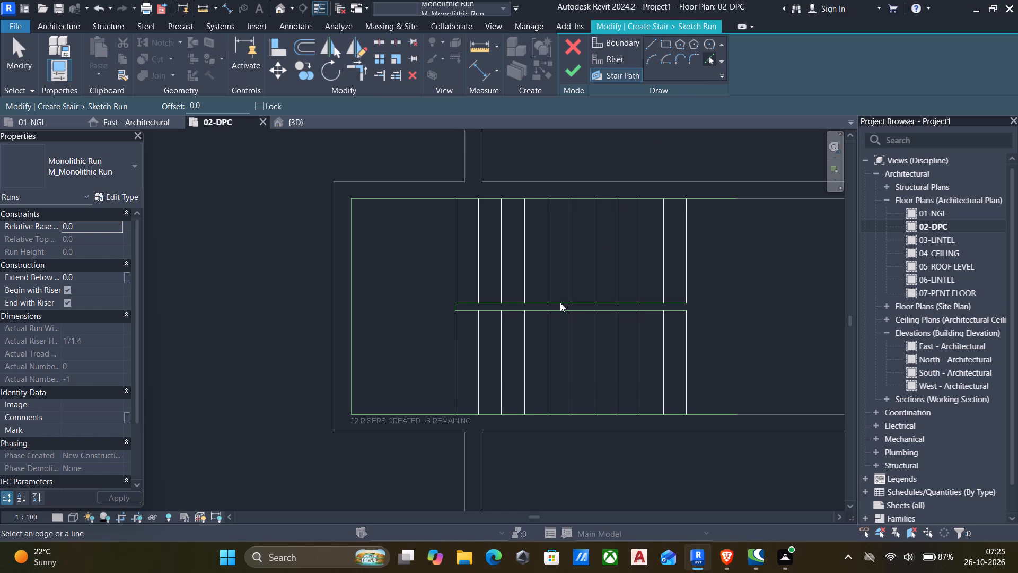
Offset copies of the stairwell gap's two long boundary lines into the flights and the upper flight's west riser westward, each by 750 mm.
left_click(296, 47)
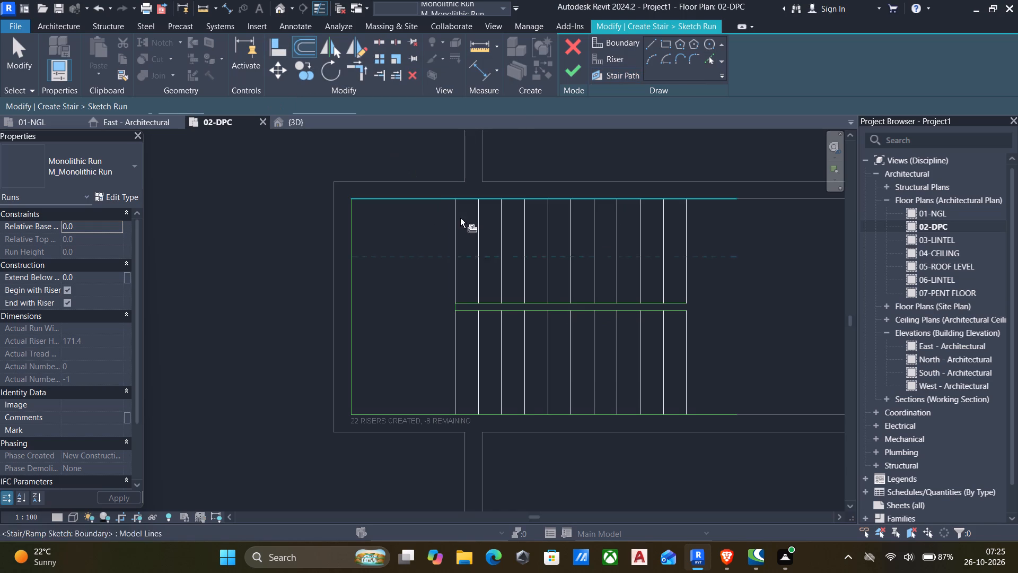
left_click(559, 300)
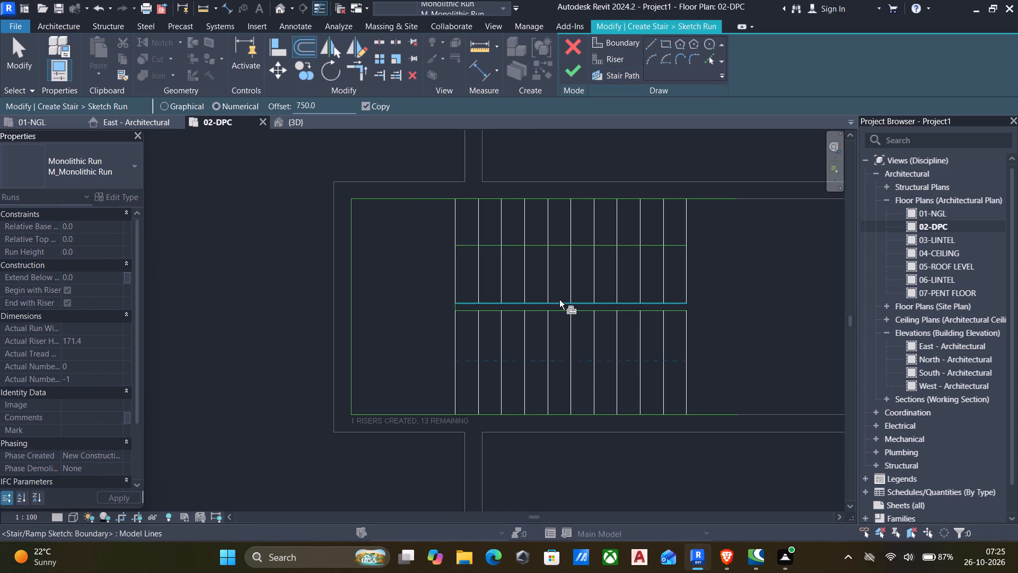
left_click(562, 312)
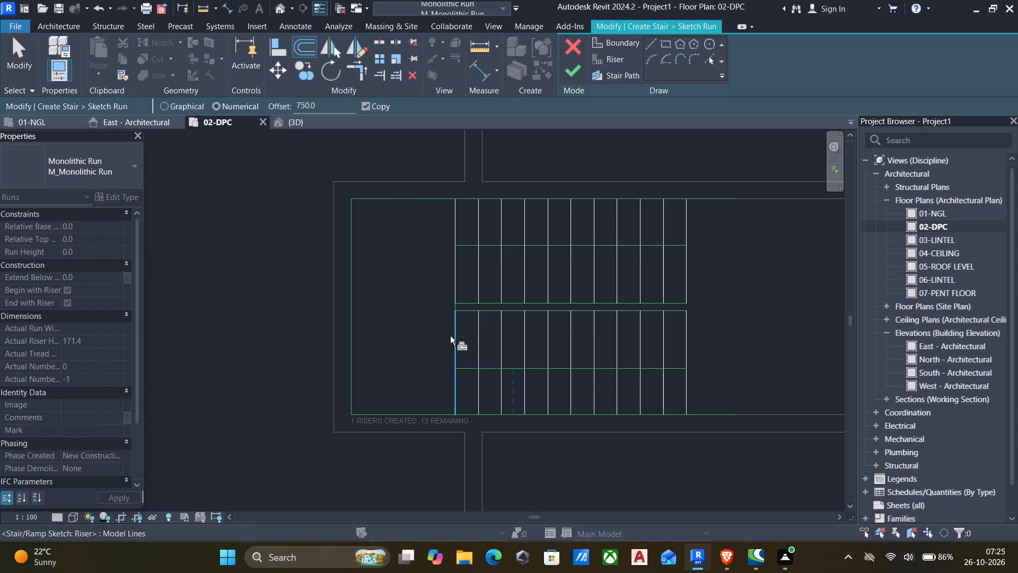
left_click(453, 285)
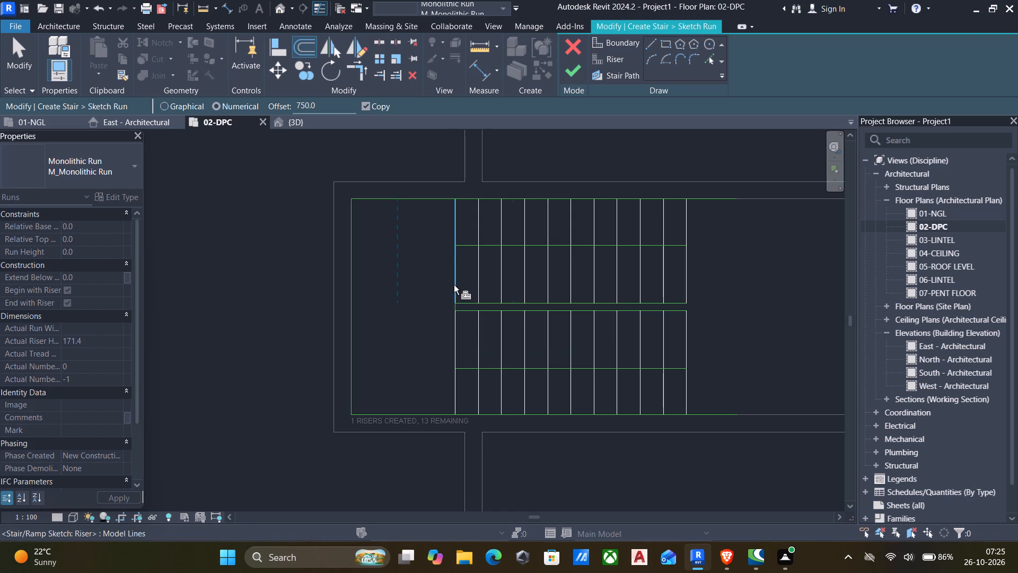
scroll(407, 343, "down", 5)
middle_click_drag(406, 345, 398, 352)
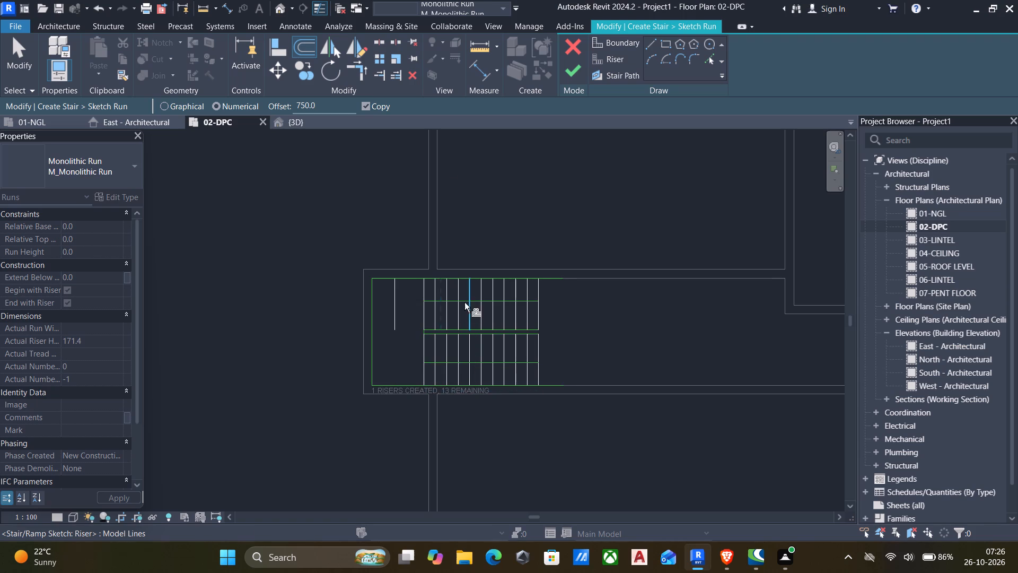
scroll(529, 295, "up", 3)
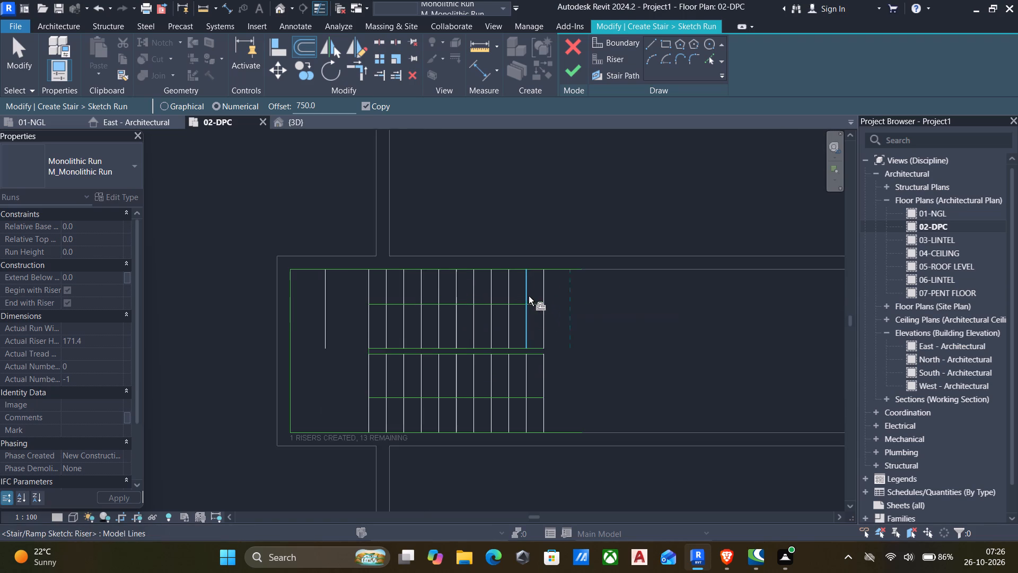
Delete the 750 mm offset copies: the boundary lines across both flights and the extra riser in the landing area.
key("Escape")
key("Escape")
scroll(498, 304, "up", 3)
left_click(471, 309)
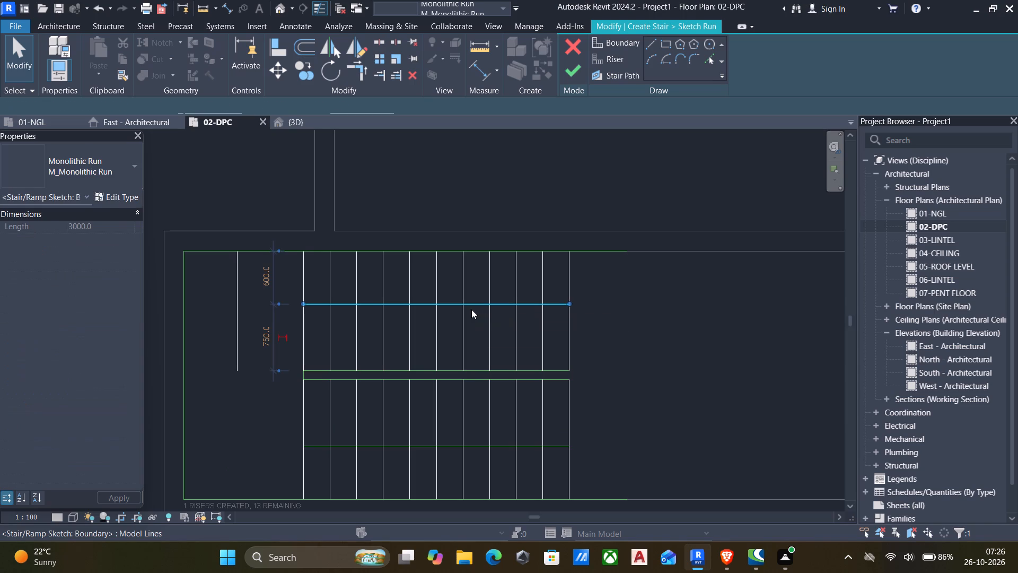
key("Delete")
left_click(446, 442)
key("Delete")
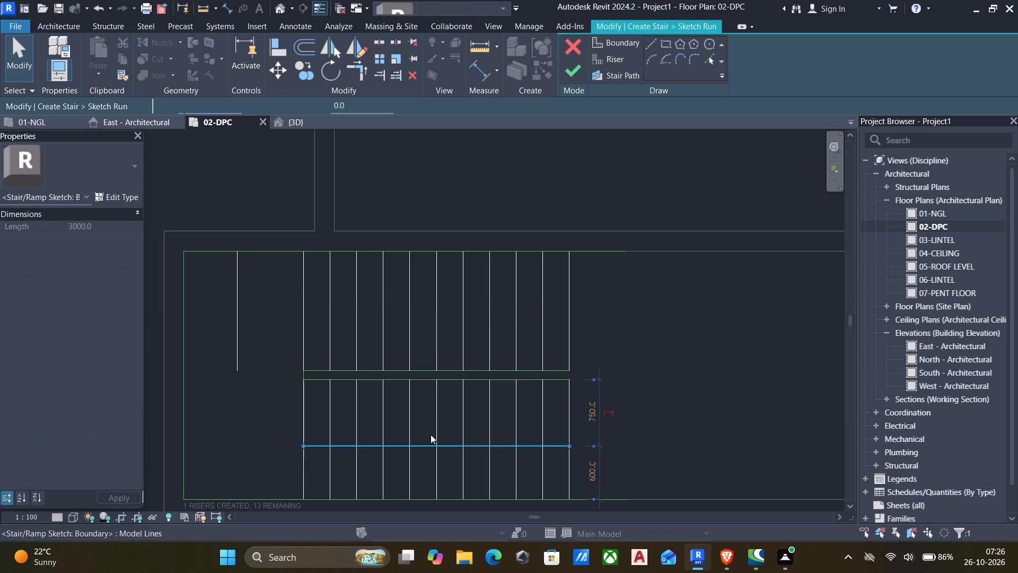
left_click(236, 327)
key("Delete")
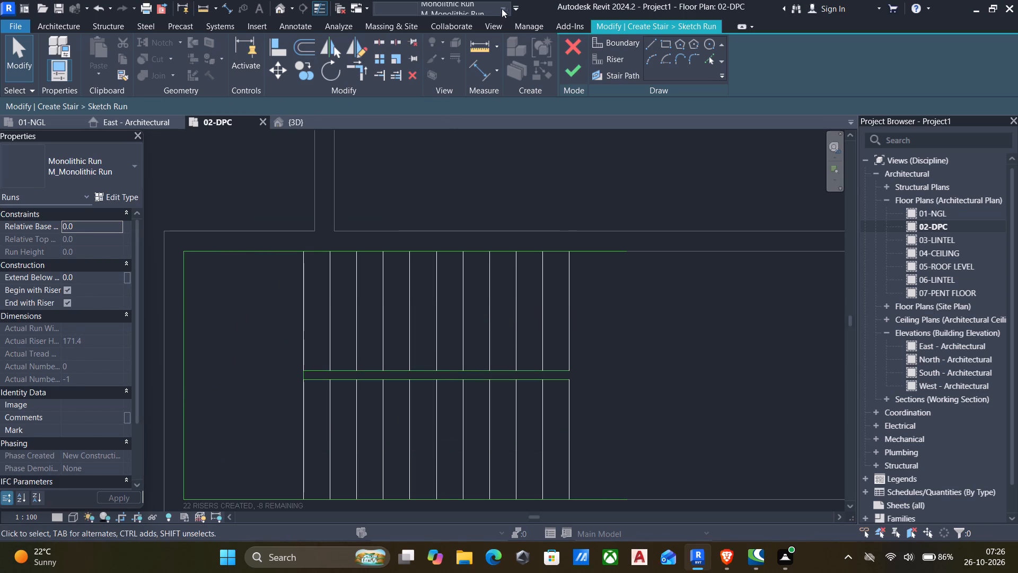
Create stair path lines by picking, offset 750 mm into each flight from the stairwell gap's long edges and westward from the upper flight's west riser.
left_click(606, 73)
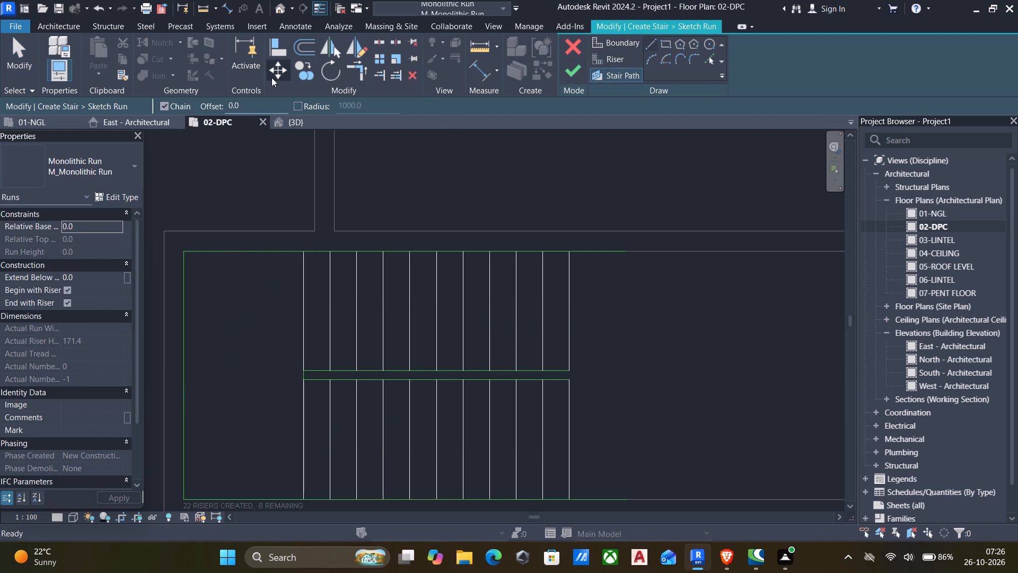
left_click_drag(270, 103, 73, 99)
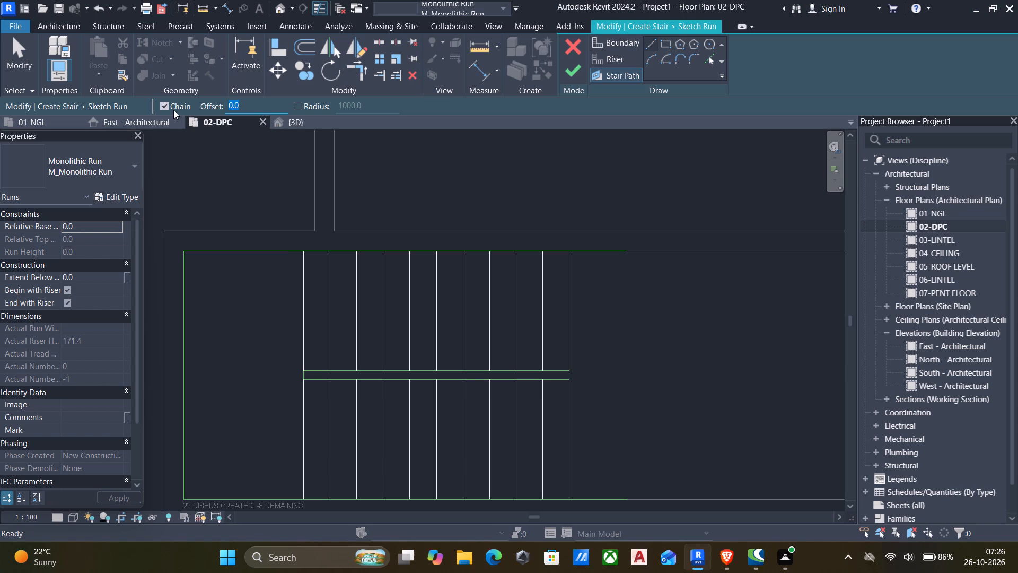
left_click(710, 58)
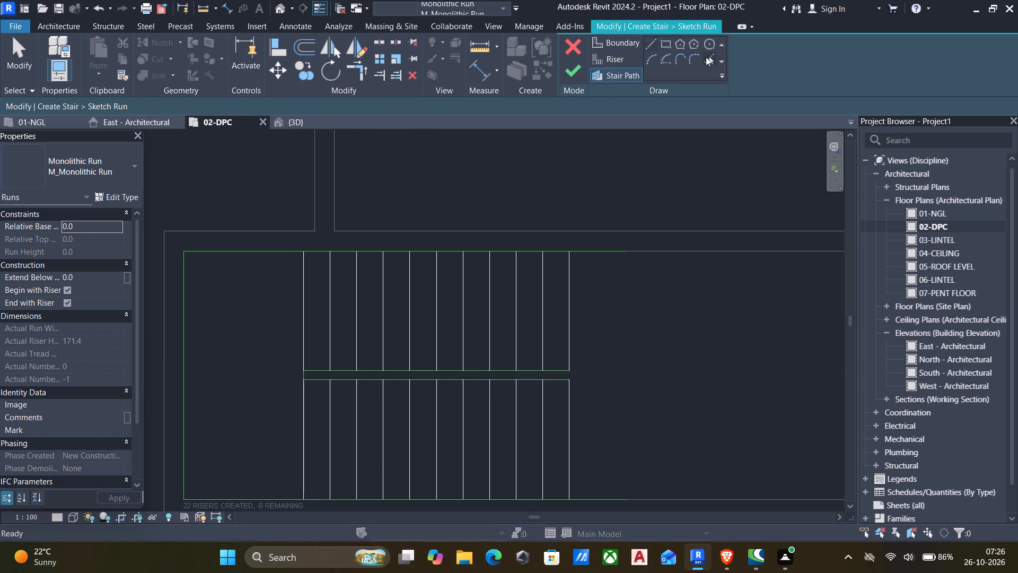
left_click_drag(230, 103, 106, 100)
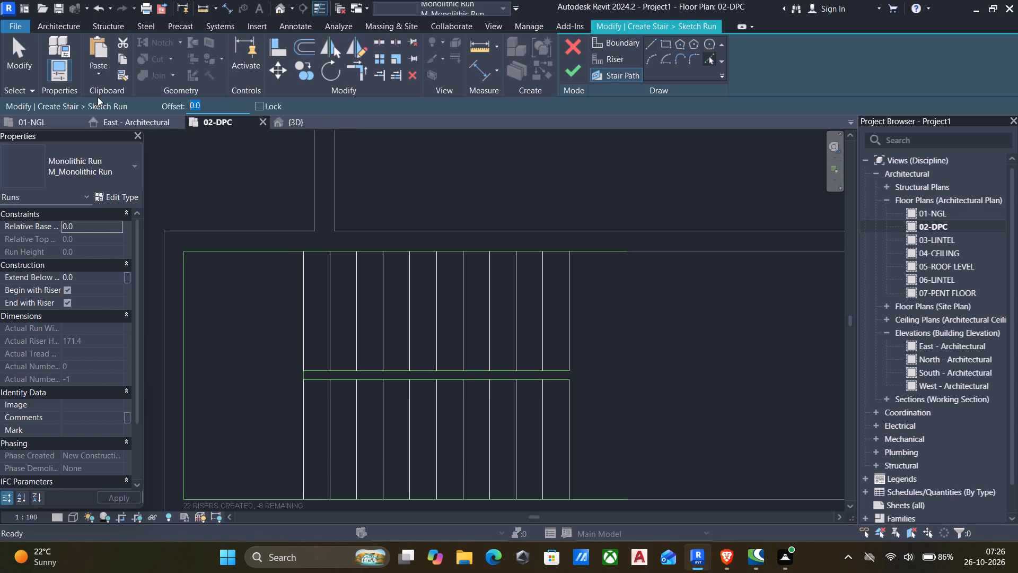
type("75")
key("0")
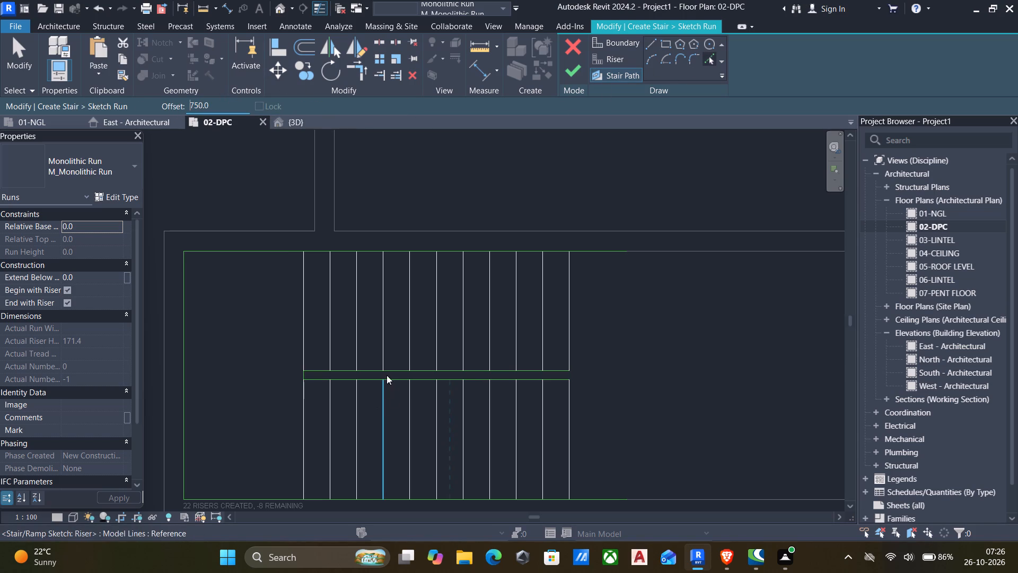
left_click(374, 368)
middle_click_drag(360, 381, 396, 304)
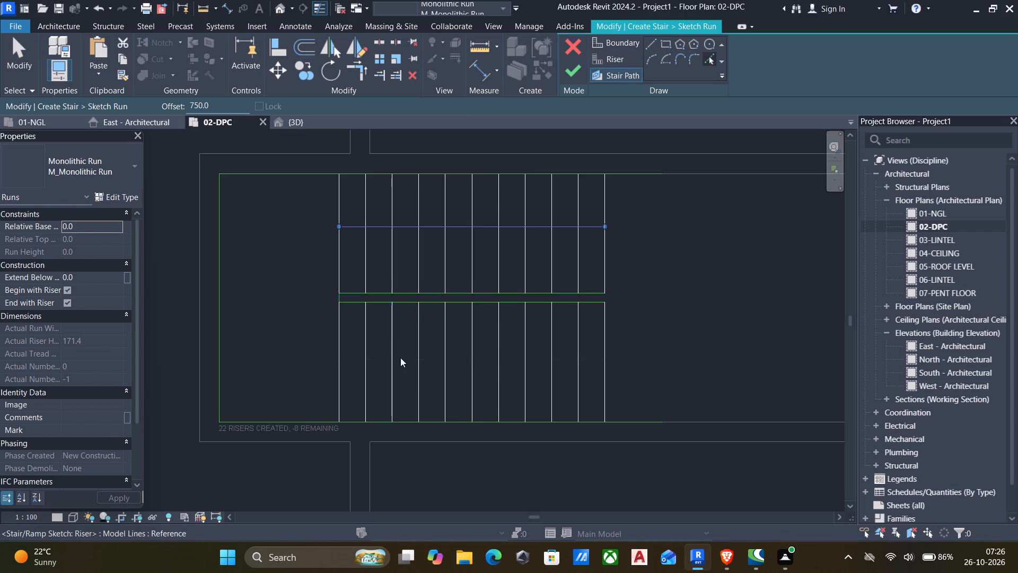
left_click(409, 307)
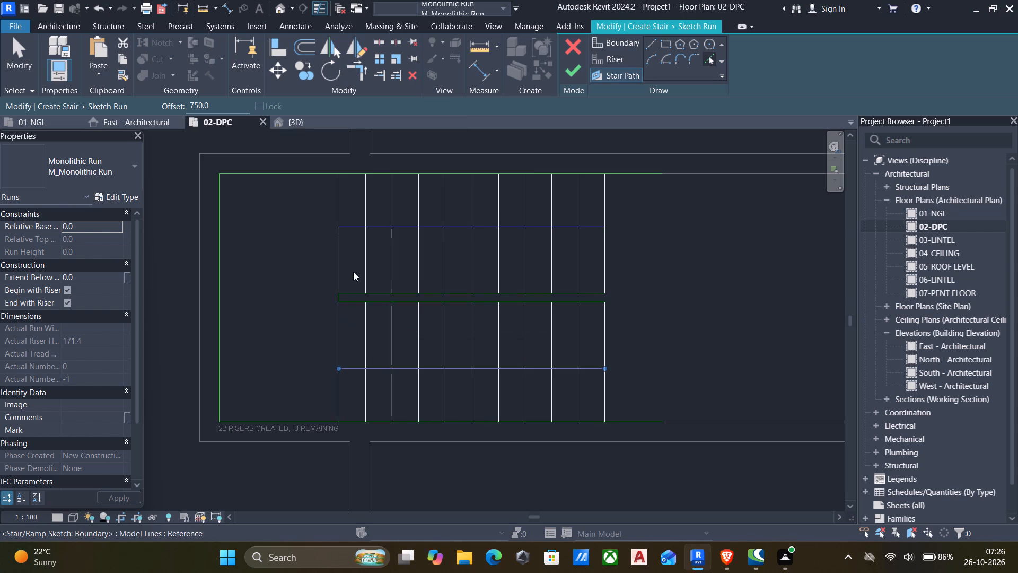
left_click(334, 270)
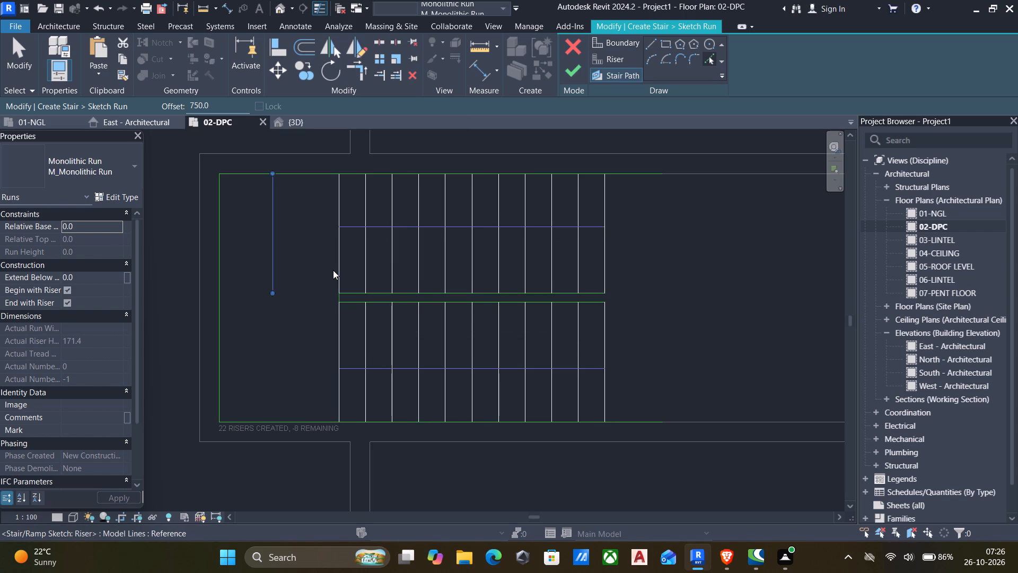
middle_click_drag(302, 314, 358, 309)
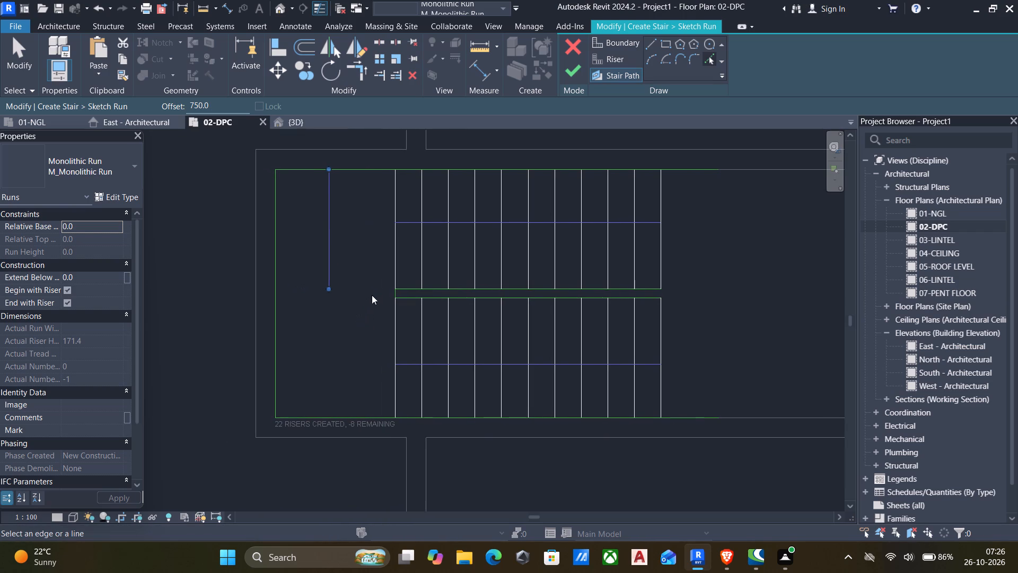
key("Escape")
key("Escape")
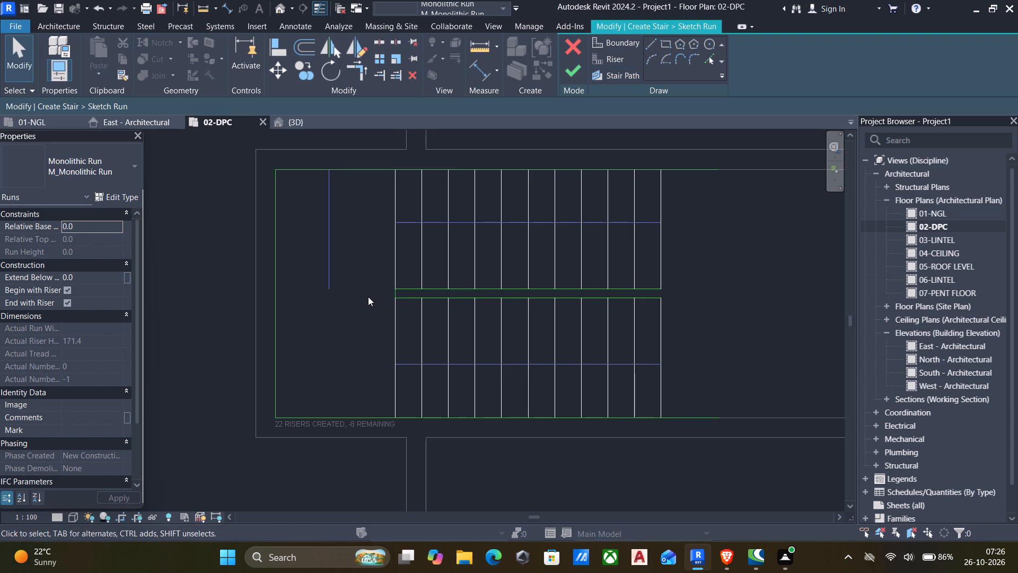
Trim the landing's stair path line to corners with both flights' path lines, forming one continuous U-shaped path.
type("tr")
left_click(409, 223)
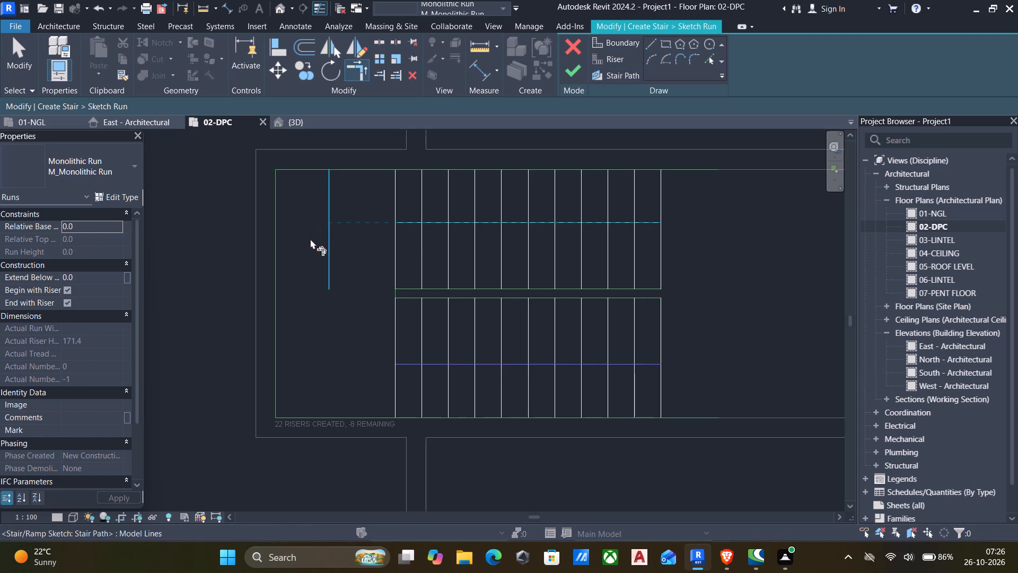
left_click(329, 250)
left_click(415, 365)
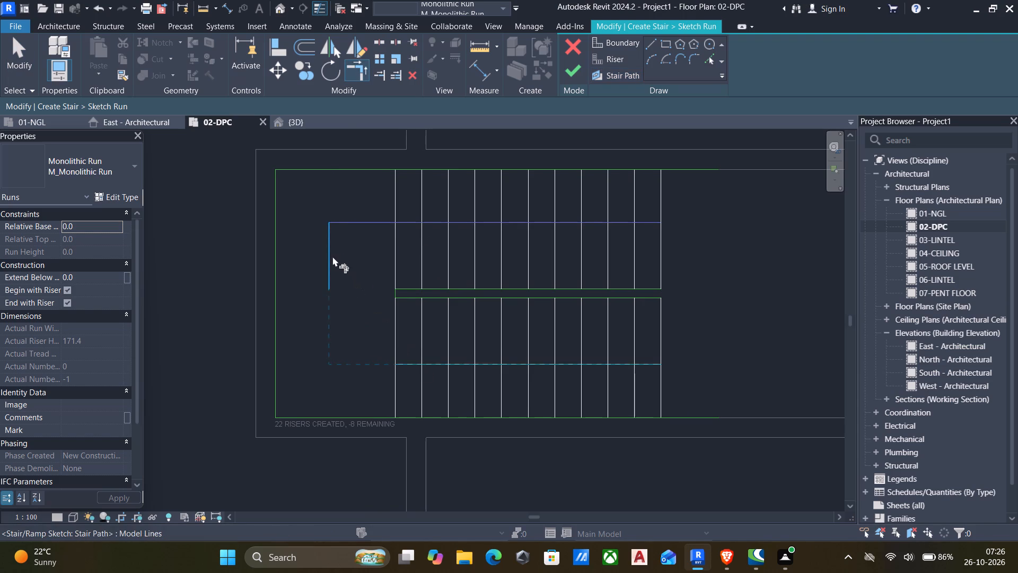
left_click(331, 258)
Finish the run sketch and complete the monolithic stair.
left_click(571, 71)
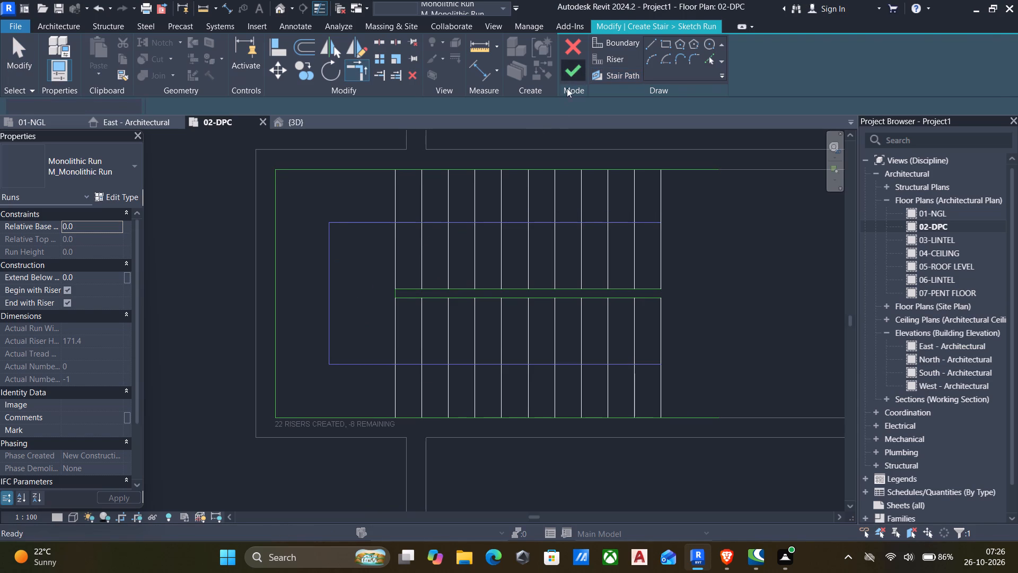
scroll(547, 170, "down", 6)
middle_click_drag(543, 200, 513, 232)
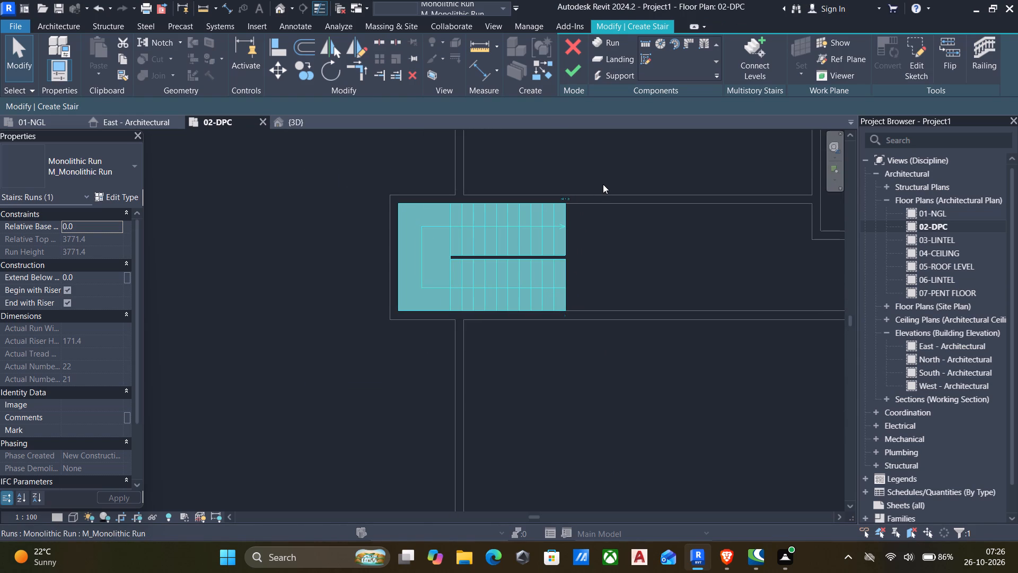
left_click(574, 69)
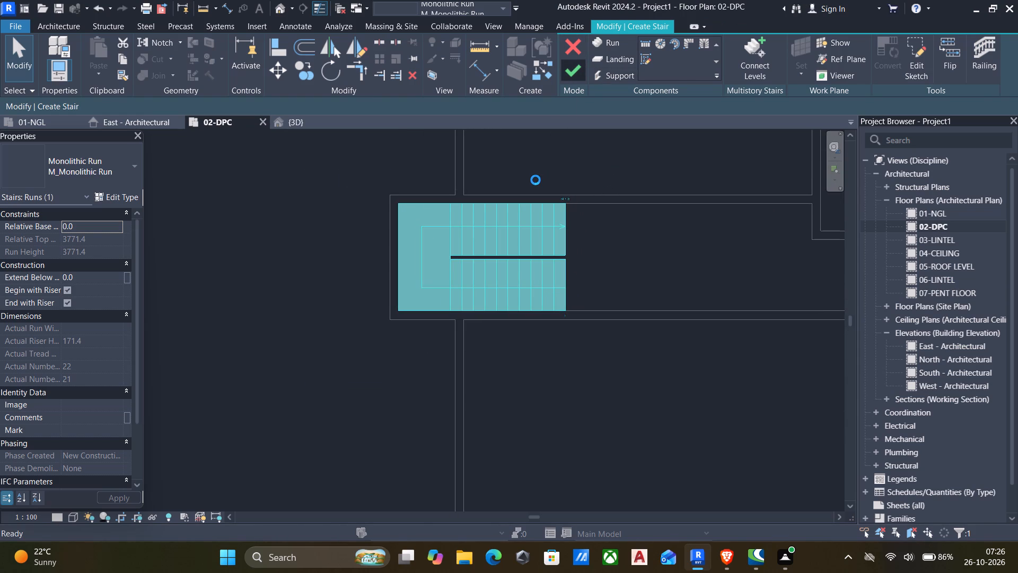
scroll(522, 274, "up", 4)
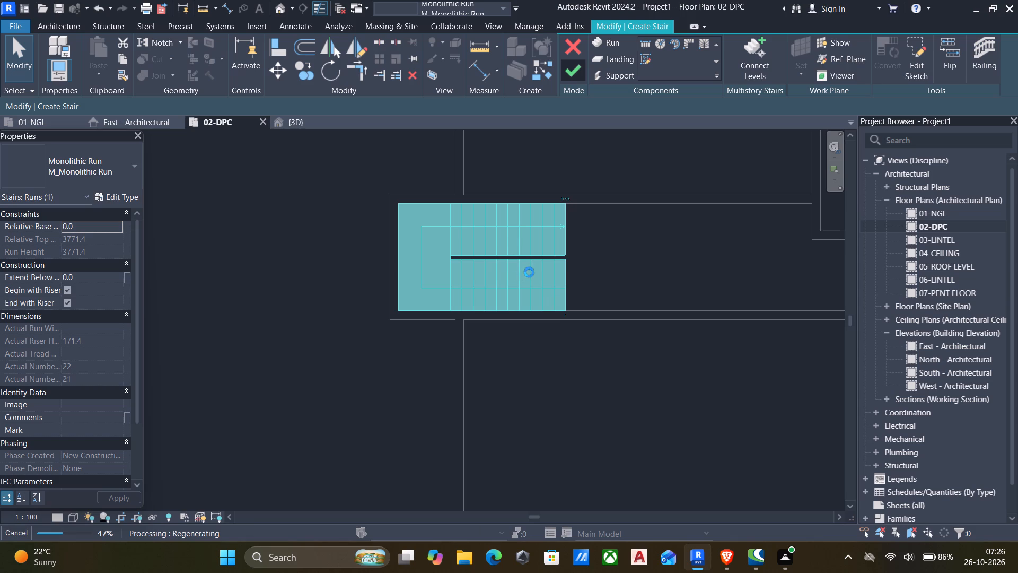
scroll(559, 267, "up", 4)
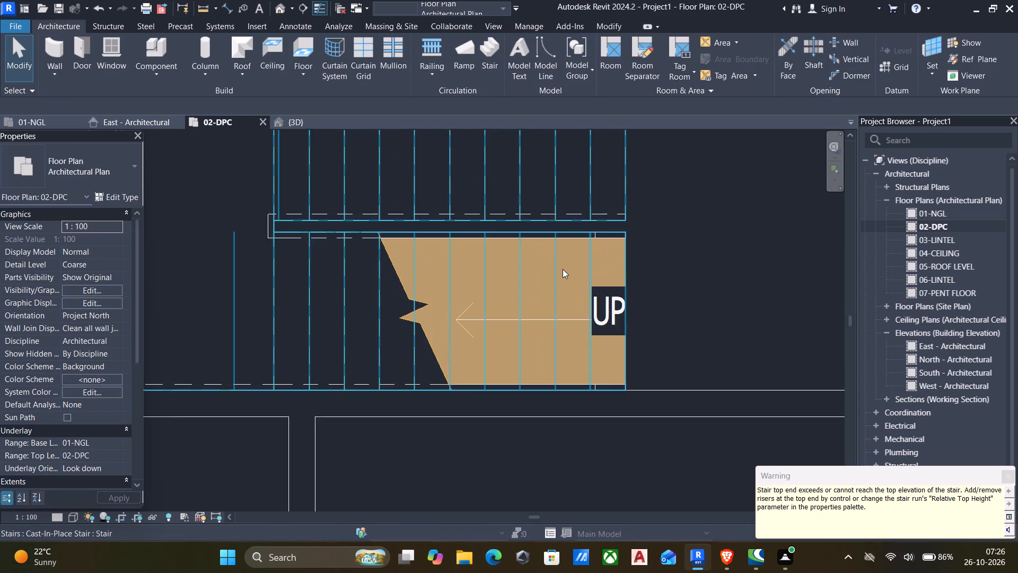
Reopen the monolithic stair for editing to review its run and path, and finish the edit without changes.
scroll(563, 269, "down", 5)
middle_click_drag(563, 269, 551, 282)
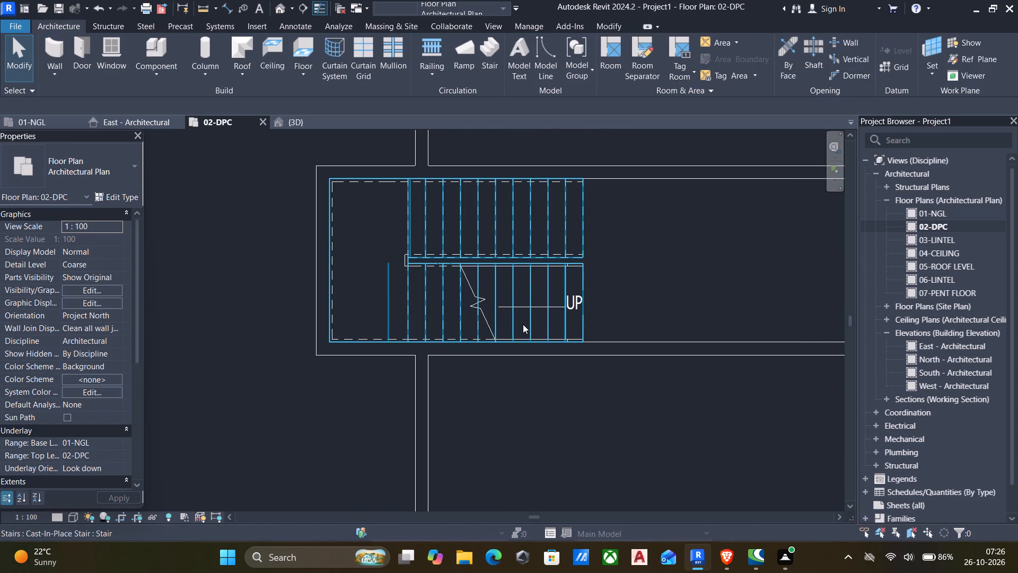
left_click(478, 277)
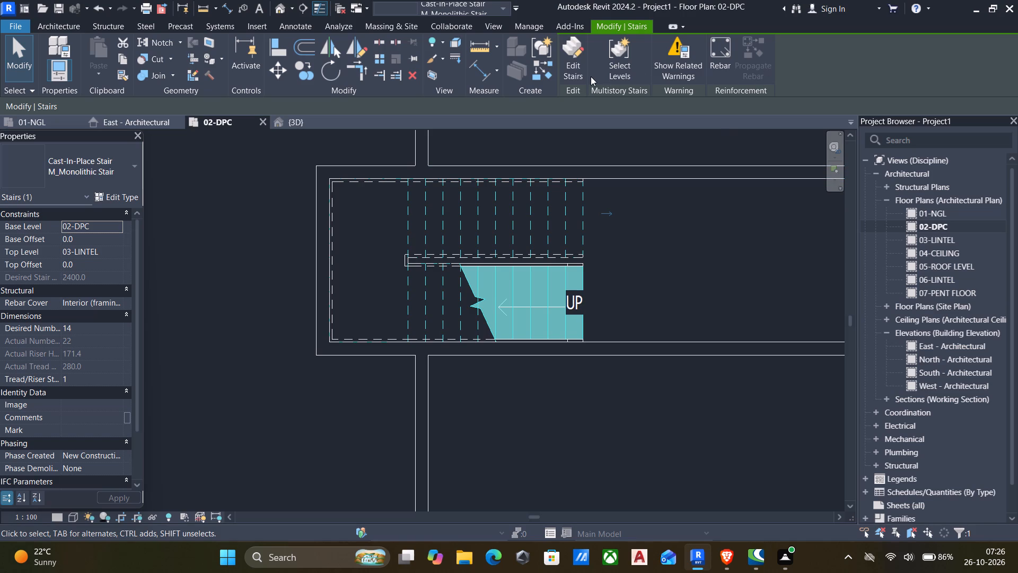
left_click(576, 74)
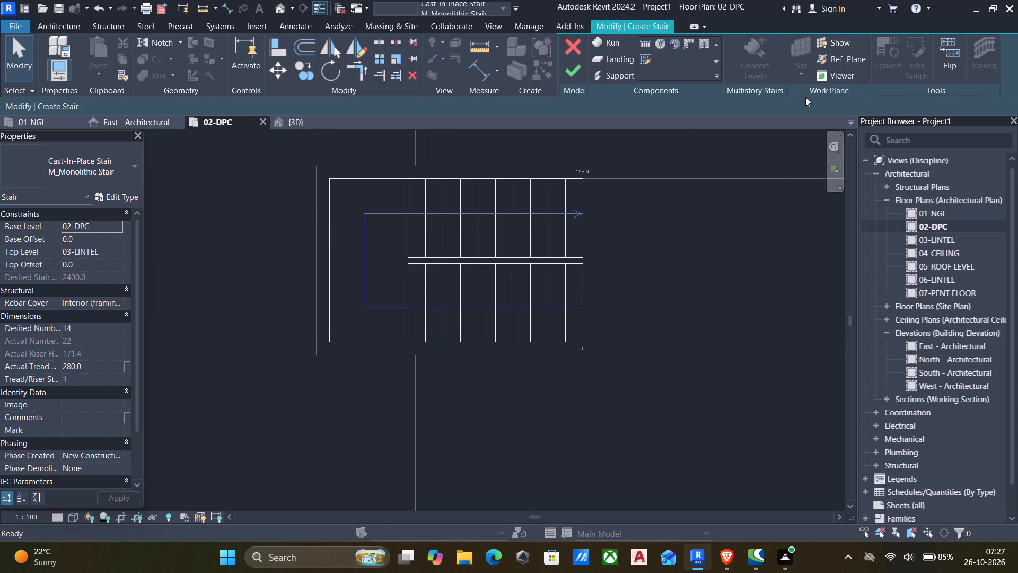
left_click(572, 76)
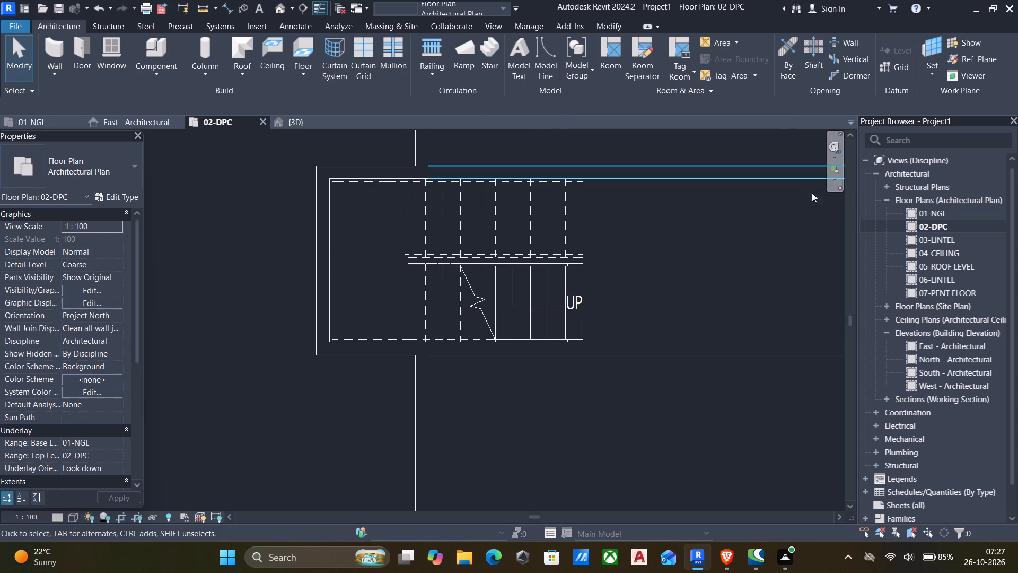
Open the 04-CEILING floor plan and examine the stair and the wall layout at that level.
double_click(910, 252)
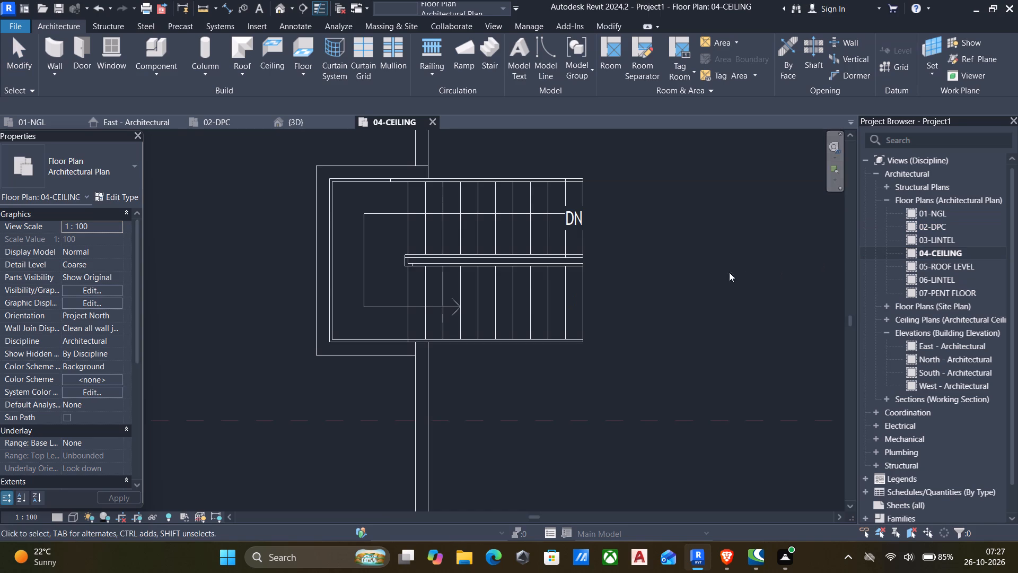
scroll(644, 266, "up", 1)
middle_click_drag(643, 268, 638, 283)
scroll(637, 286, "down", 12)
middle_click_drag(631, 296, 565, 330)
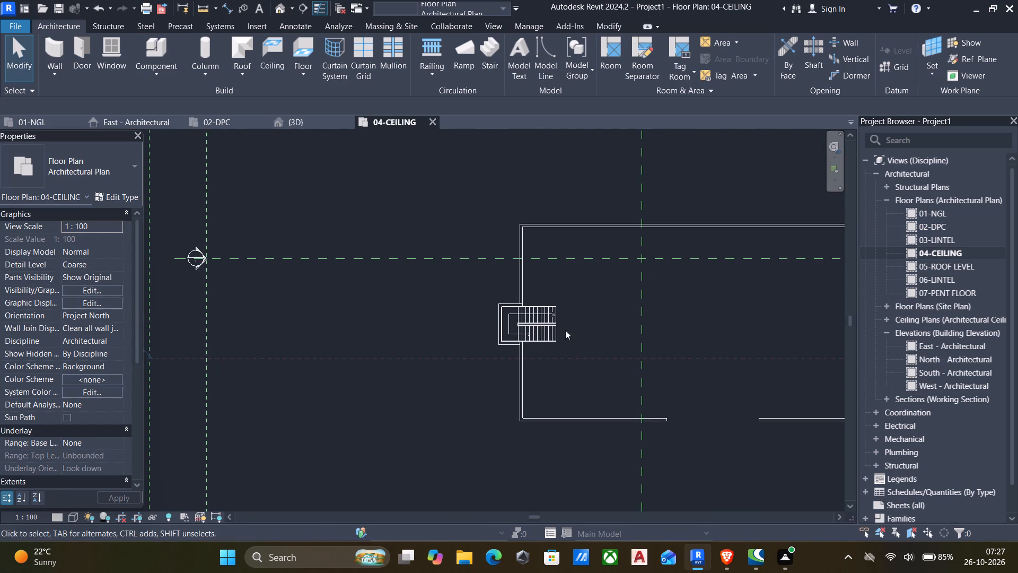
middle_click(566, 333)
middle_click_drag(580, 347, 435, 349)
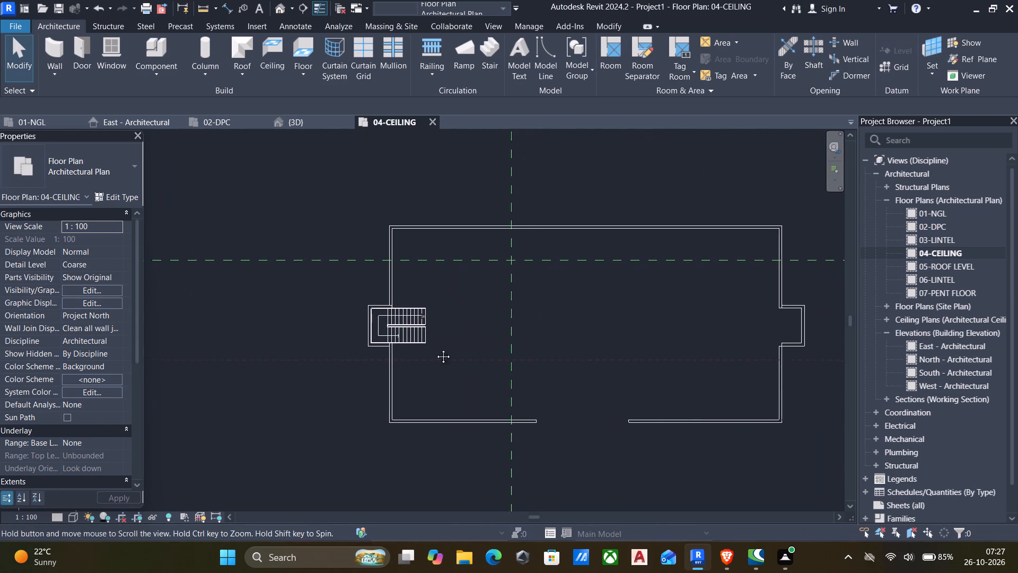
middle_click_drag(435, 349, 374, 347)
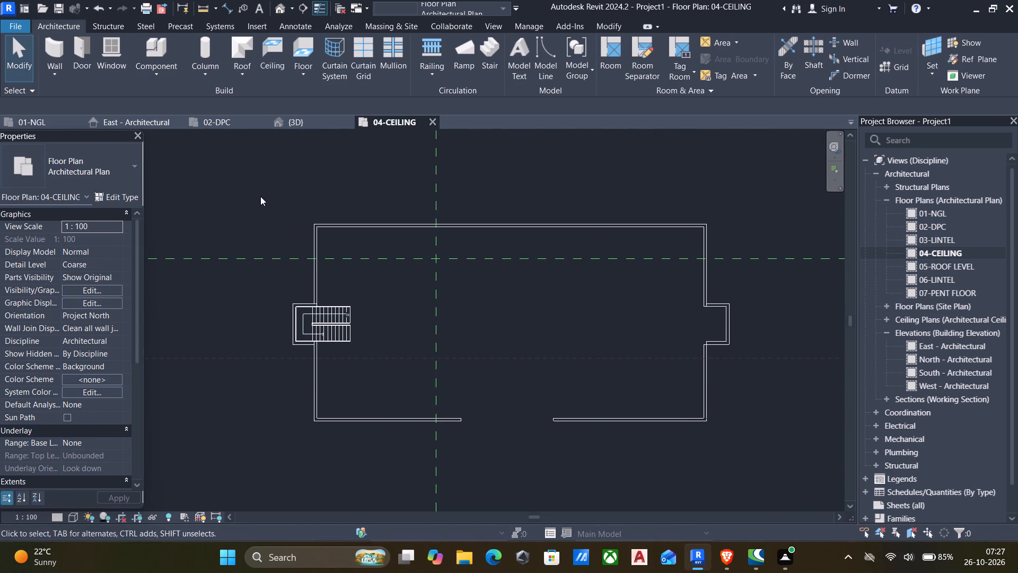
left_click_drag(258, 194, 749, 467)
middle_click_drag(479, 437, 479, 437)
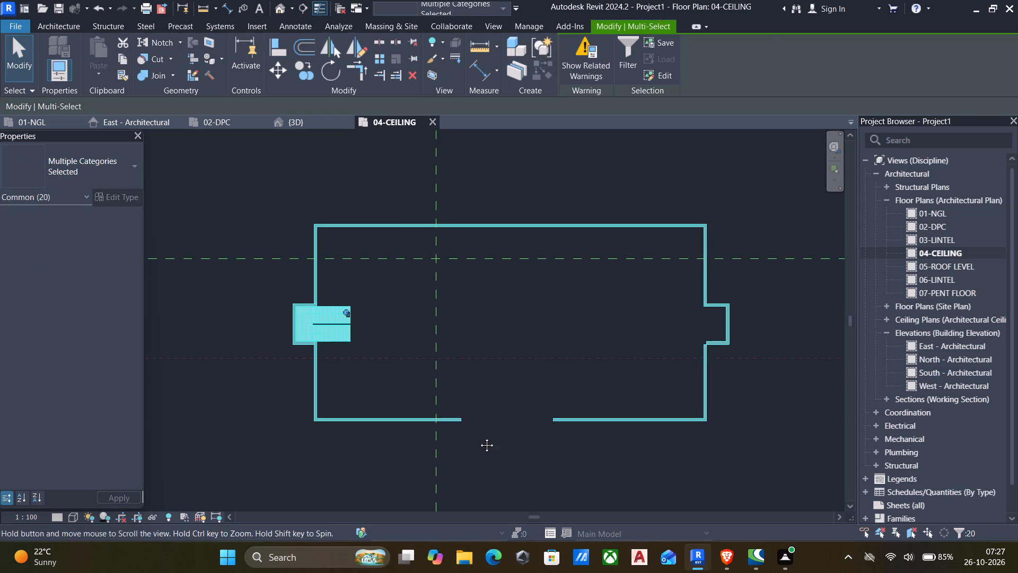
middle_click_drag(479, 437, 533, 363)
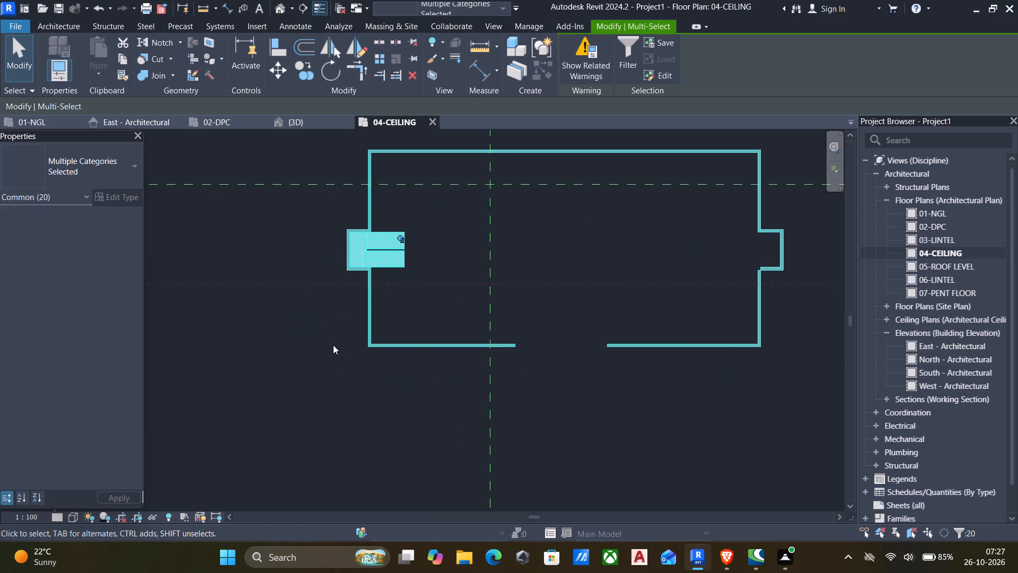
left_click(268, 369)
Set the 04-CEILING plan's underlay base level to 02-DPC.
scroll(70, 383, "down", 3)
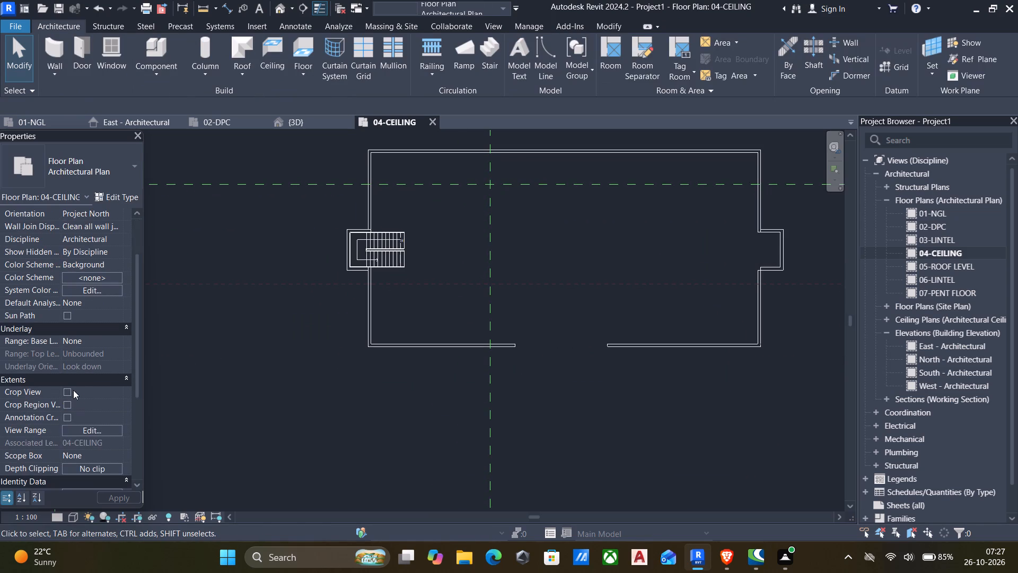
left_click(113, 339)
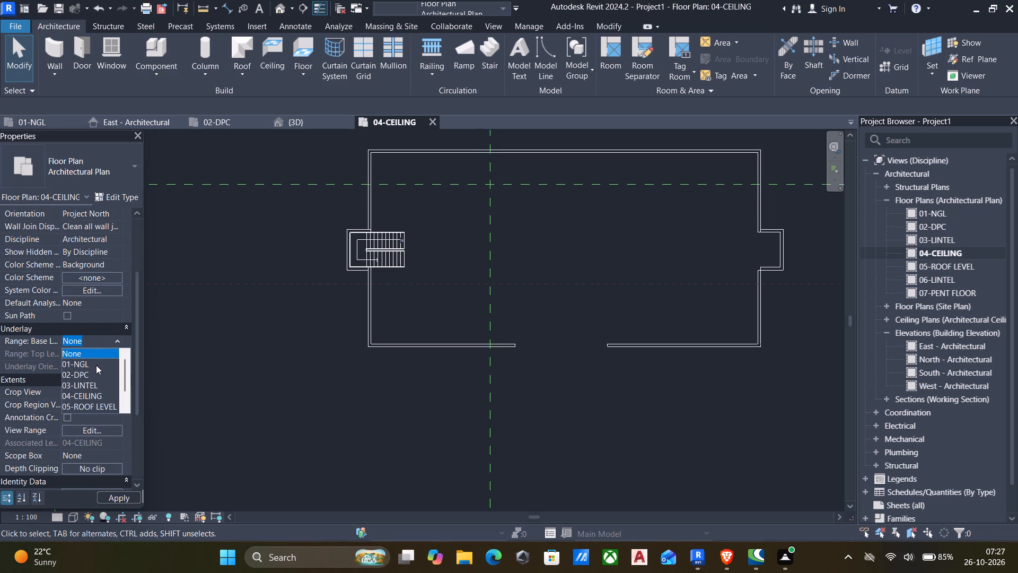
left_click(90, 372)
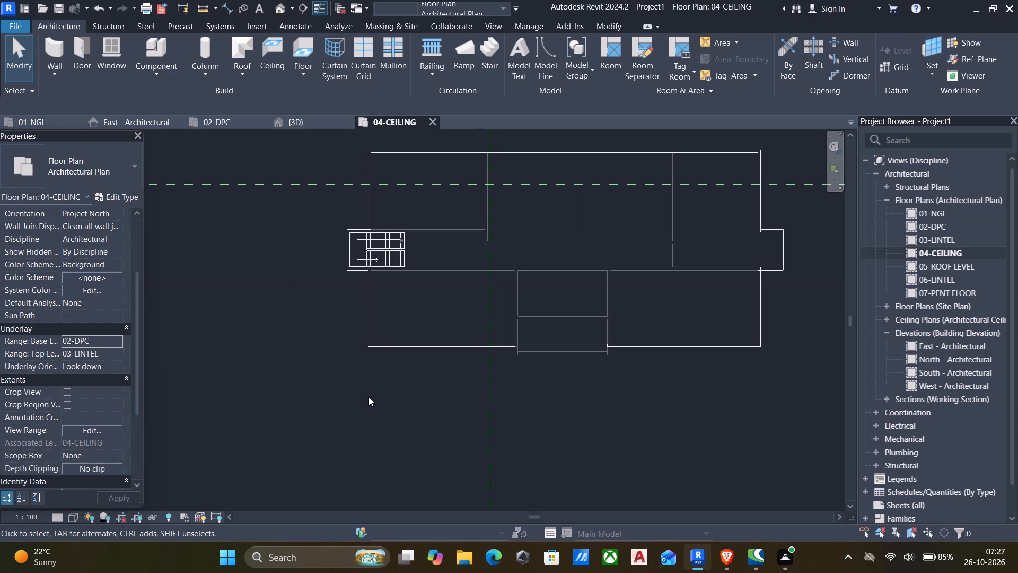
left_click(368, 398)
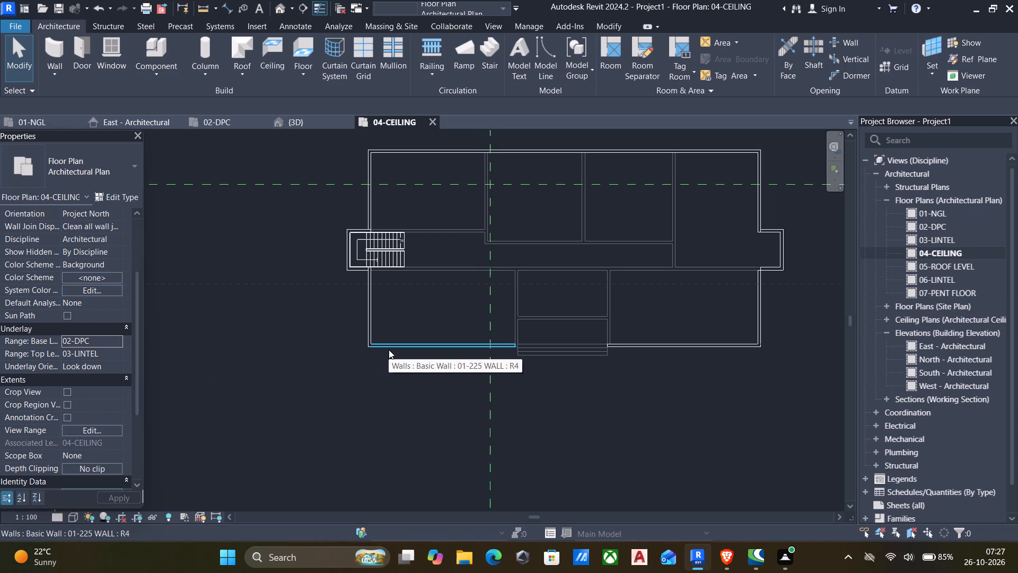
Start a 01-225 WALL based on 04-CEILING and set its top constraint up to level 07-PENT FLOOR.
middle_click_drag(344, 300, 324, 332)
scroll(351, 301, "up", 4)
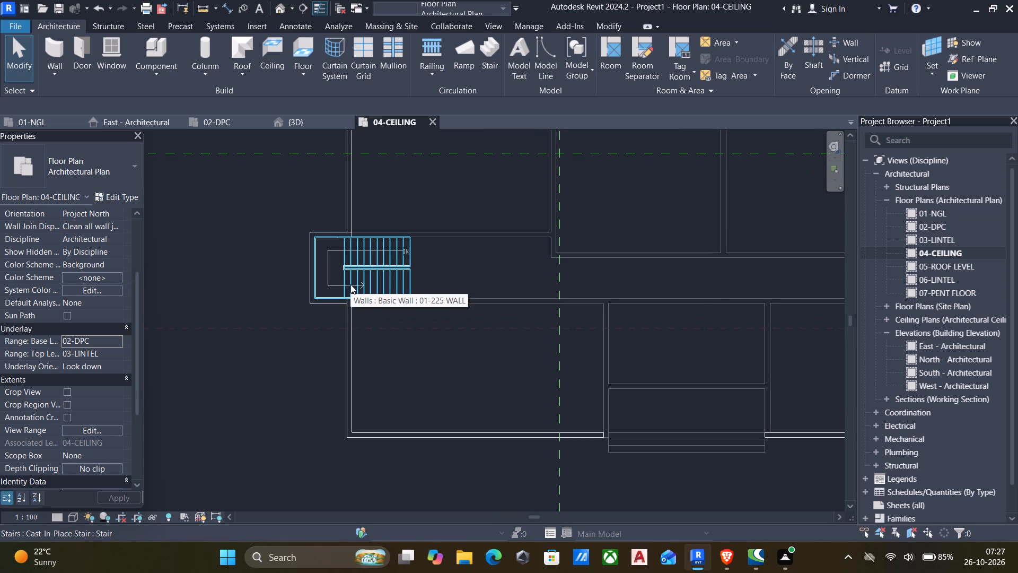
type("wa")
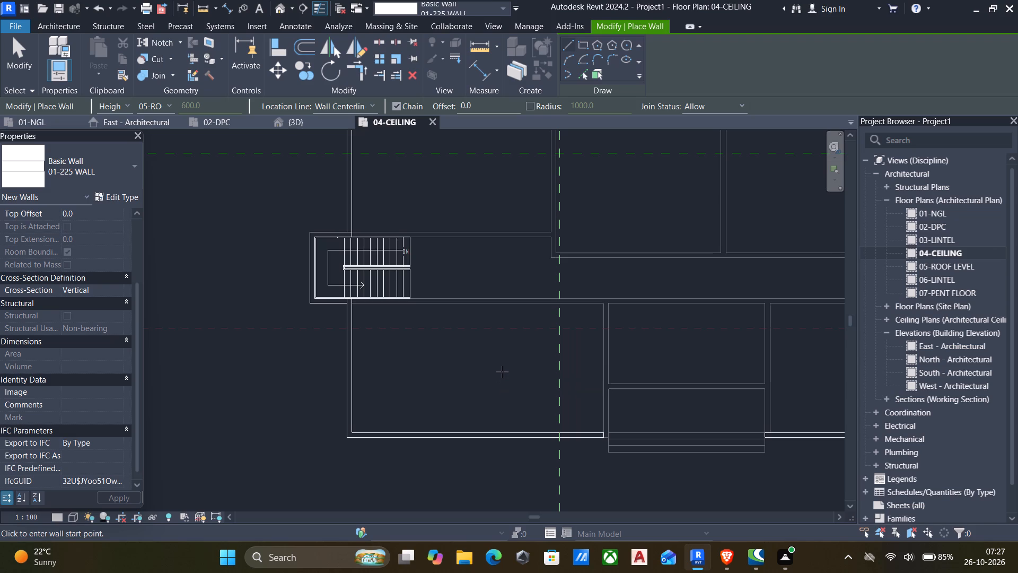
scroll(168, 255, "up", 8)
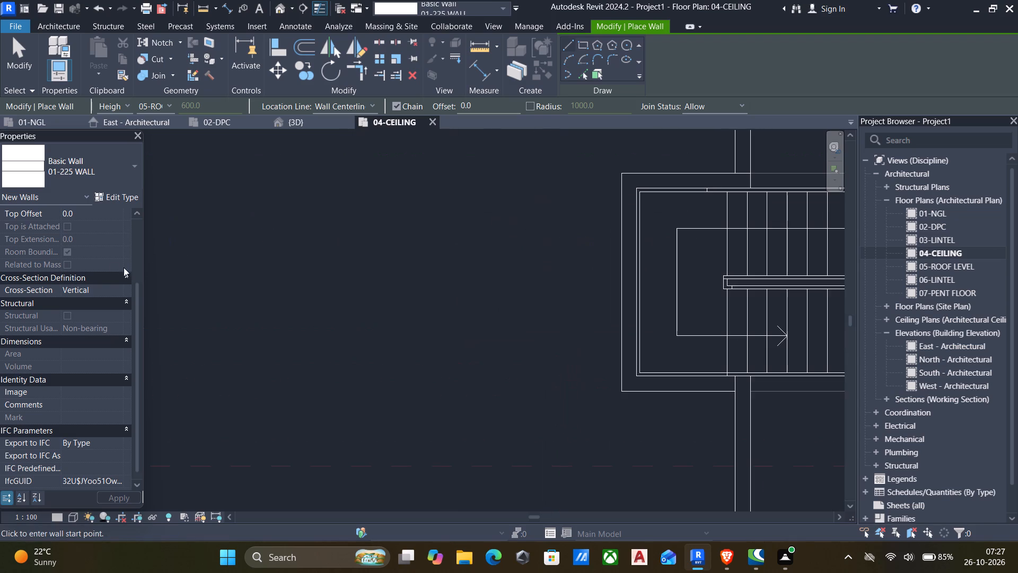
scroll(115, 287, "down", 5)
scroll(135, 302, "up", 13)
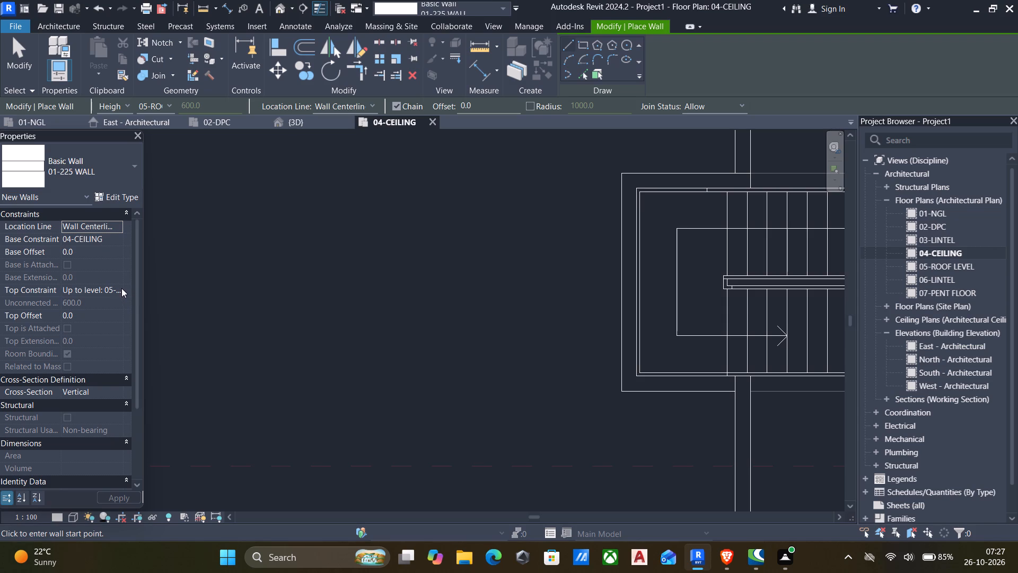
left_click(121, 288)
scroll(125, 333, "down", 4)
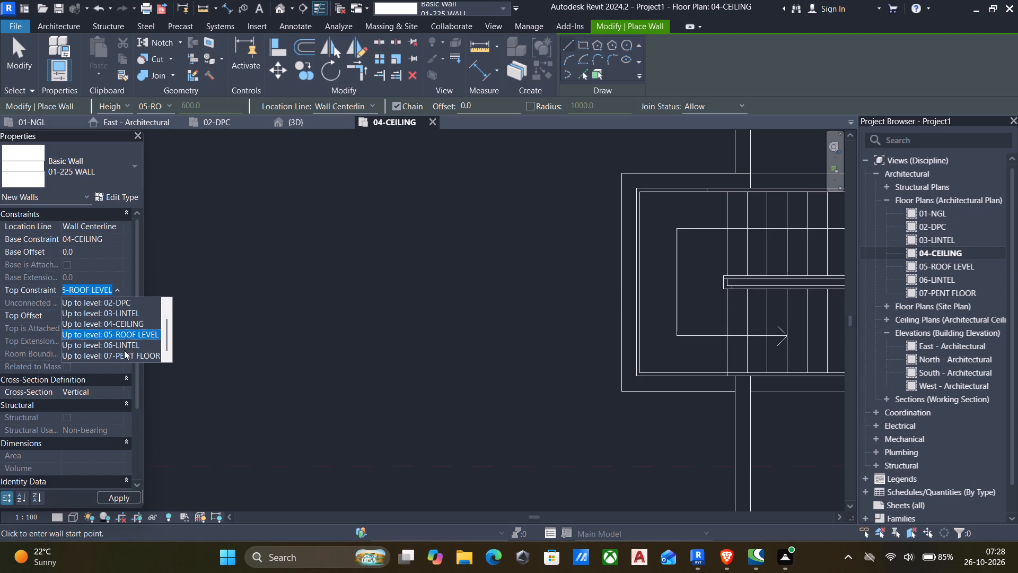
left_click(124, 352)
Draw the wall about 9200 mm along the corridor's north side from the west wall, returning south at the first partition to the stepped corridor wall.
scroll(320, 357, "down", 5)
middle_click_drag(357, 375, 313, 360)
scroll(311, 356, "down", 3)
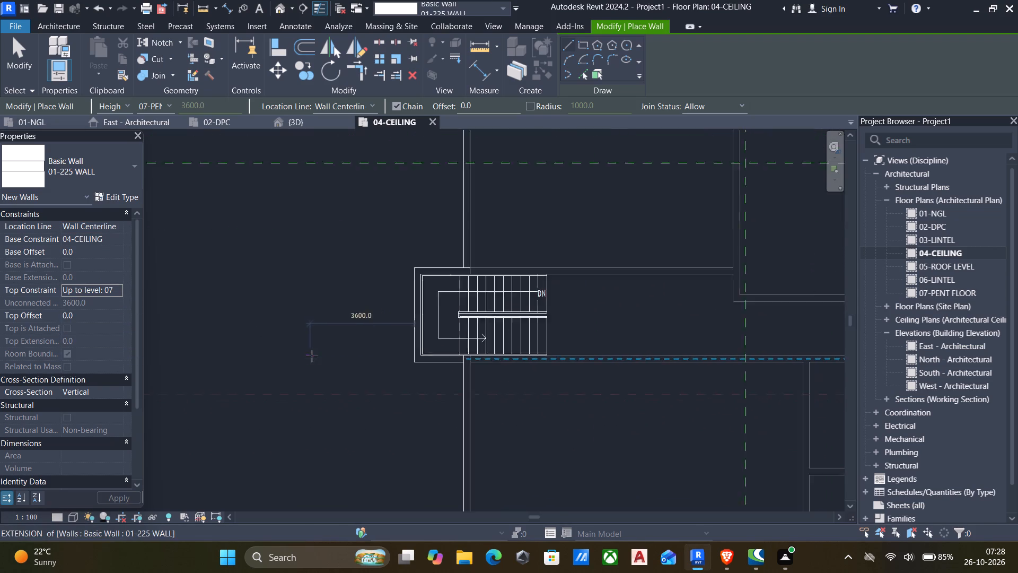
scroll(312, 356, "down", 2)
middle_click_drag(410, 388, 329, 335)
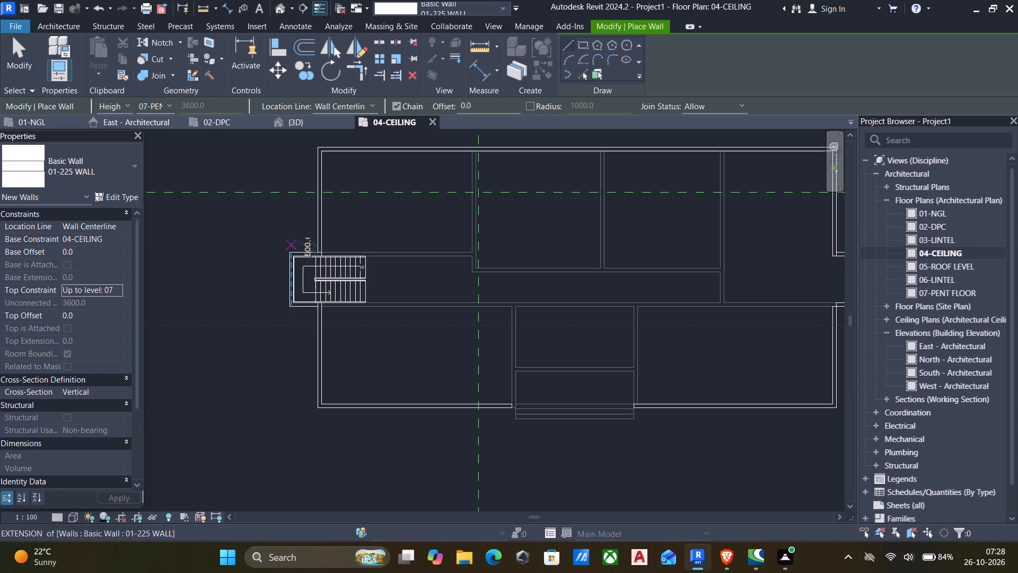
scroll(322, 261, "up", 10)
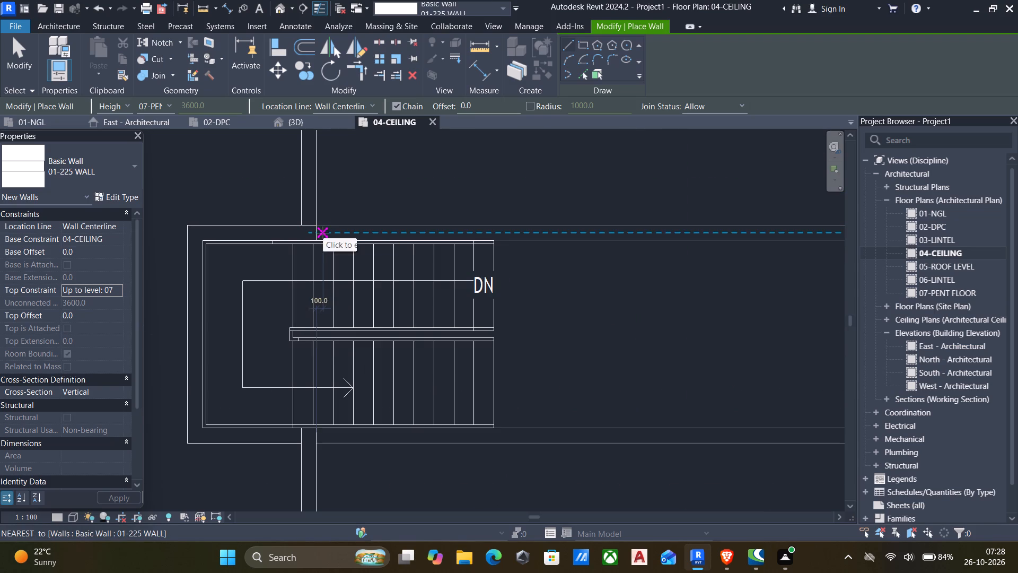
left_click(319, 232)
scroll(388, 239, "down", 5)
middle_click_drag(441, 242, 248, 236)
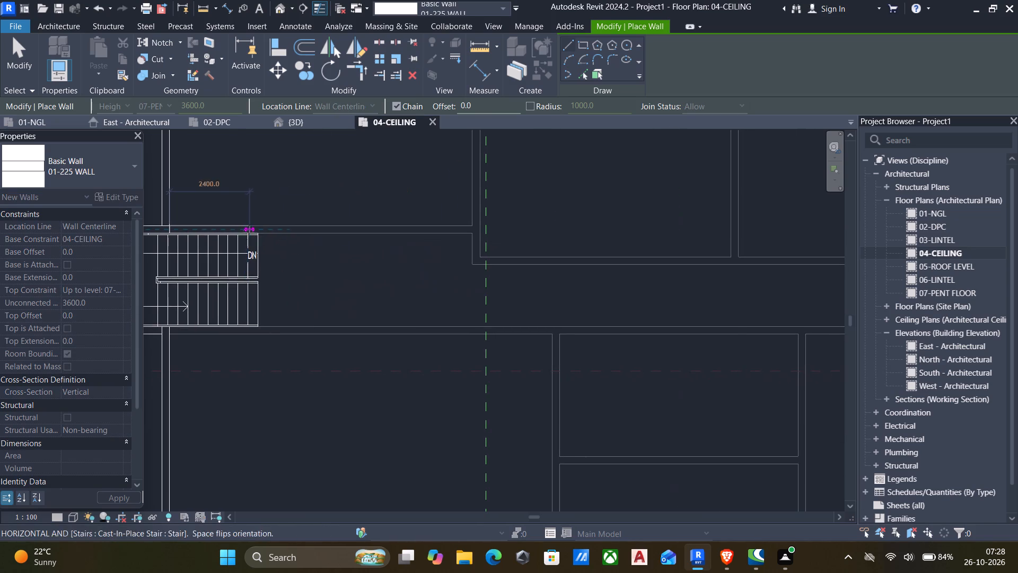
scroll(455, 224, "up", 5)
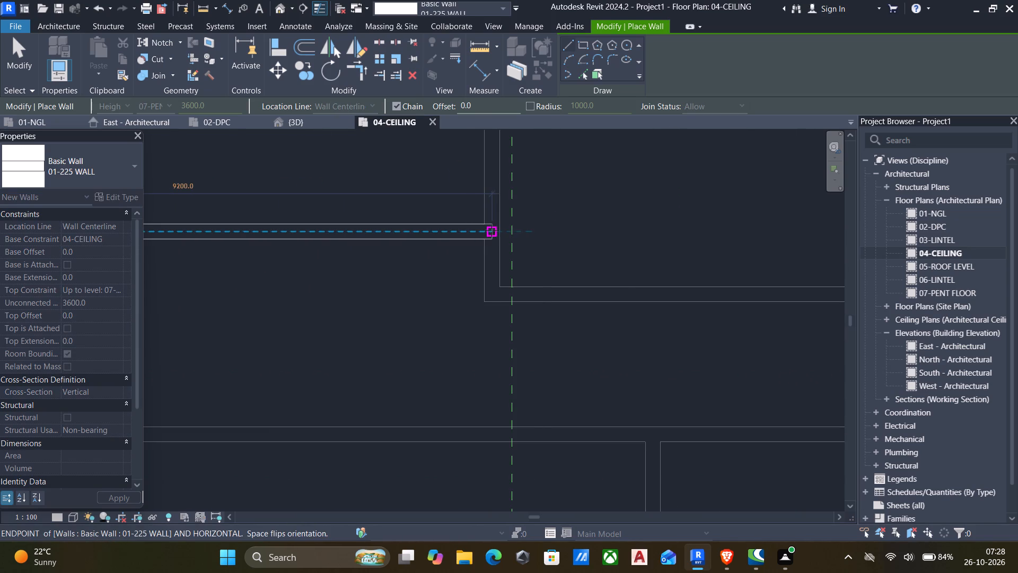
left_click(492, 230)
left_click(491, 290)
scroll(570, 286, "down", 1)
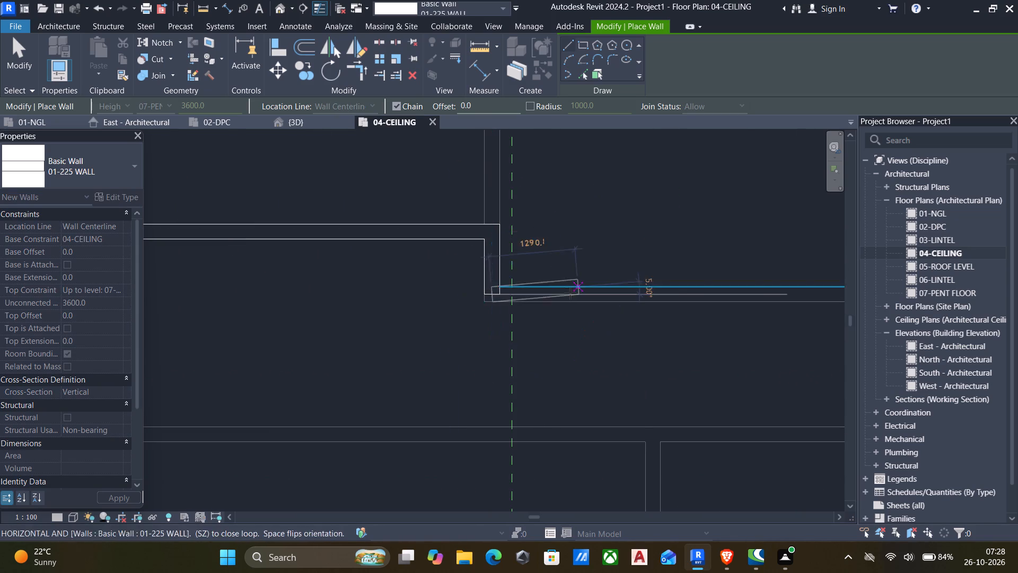
middle_click_drag(571, 292, 352, 286)
scroll(481, 291, "down", 3)
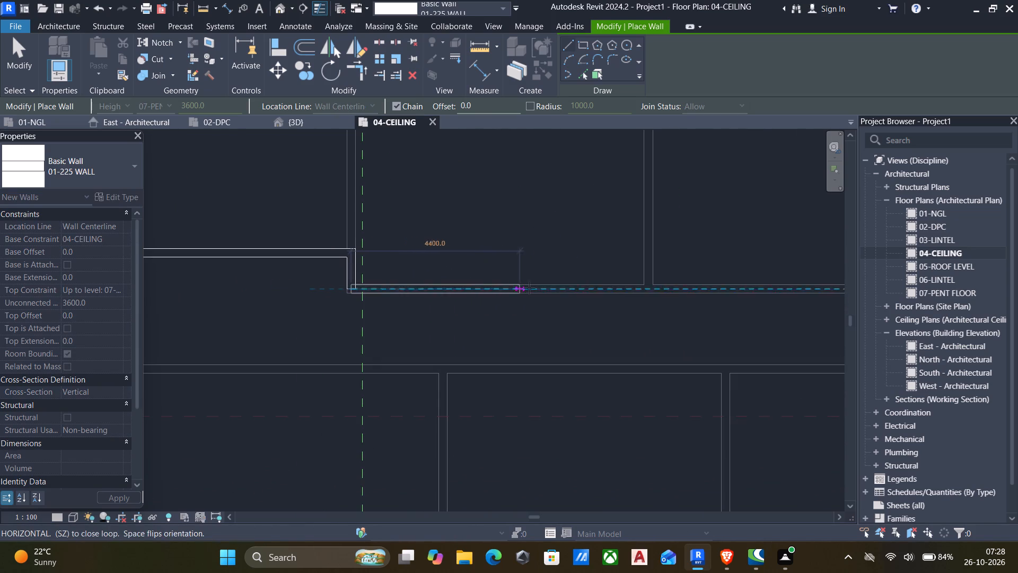
scroll(545, 285, "down", 3)
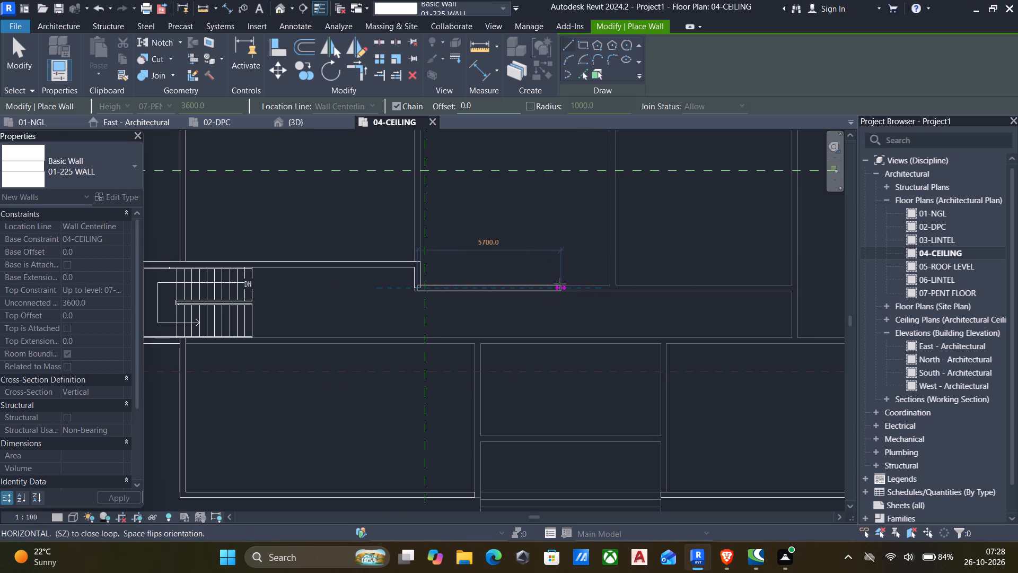
scroll(560, 284, "down", 5)
middle_click(560, 286)
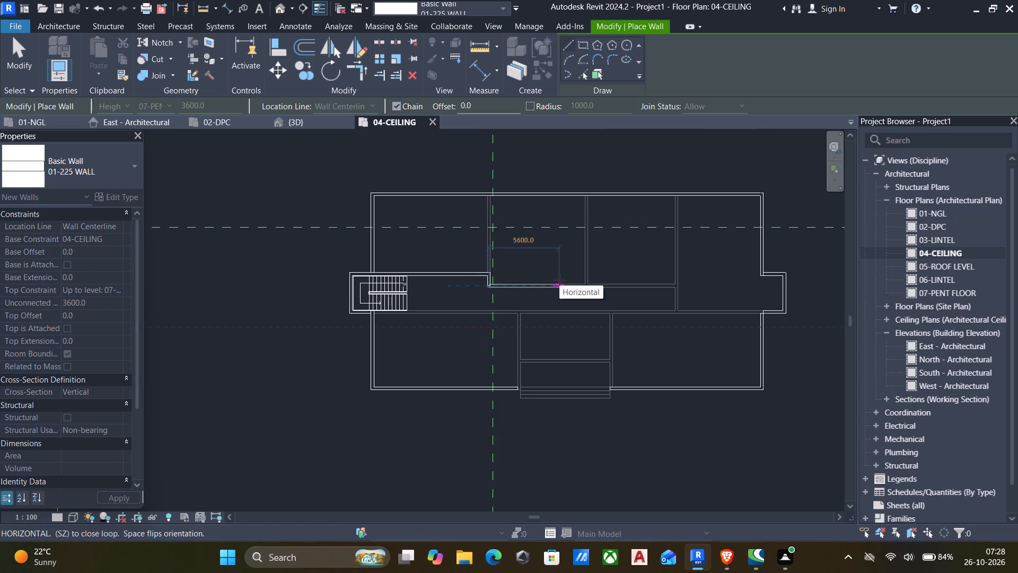
key("Escape")
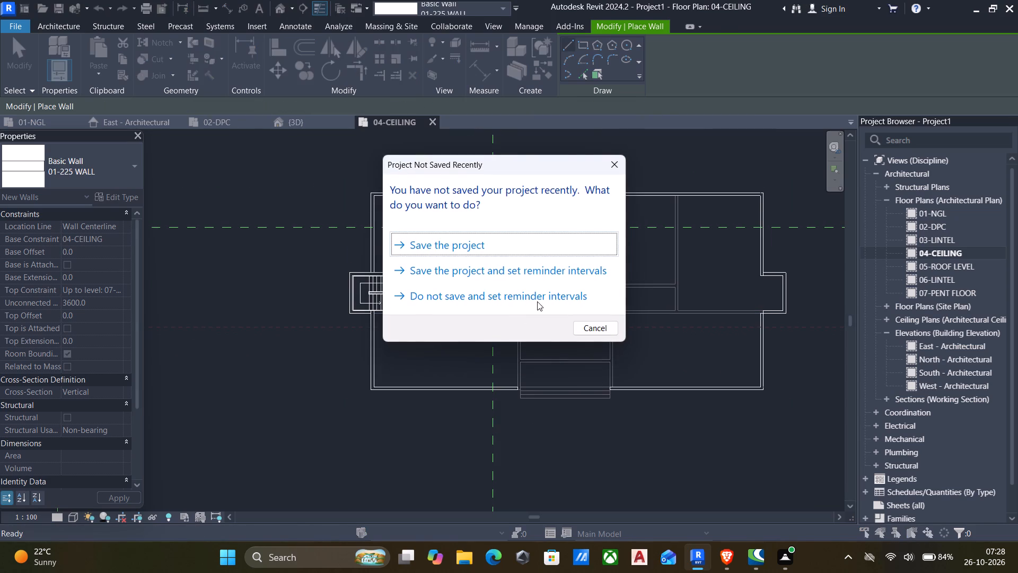
left_click(605, 167)
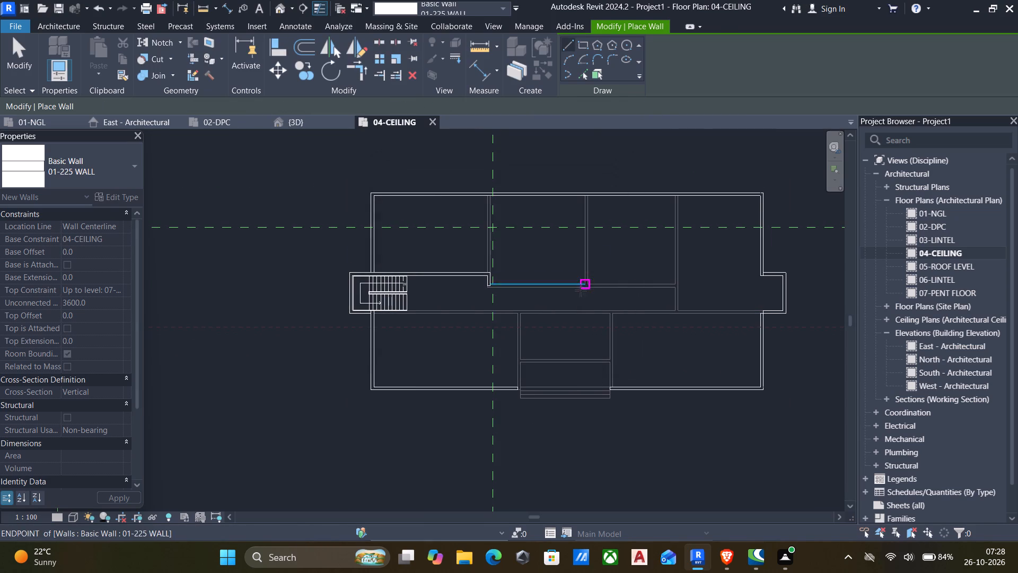
Draw an L-shaped wall from the middle partition's junction with the corridor wall, about 937 mm north and a short stub east.
scroll(573, 290, "up", 5)
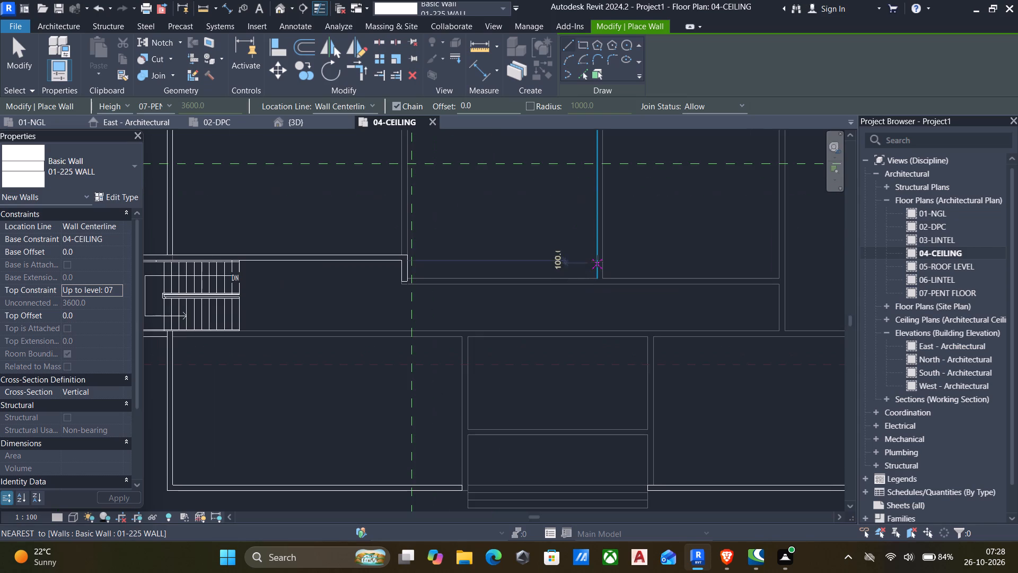
middle_click_drag(598, 265, 576, 312)
scroll(574, 324, "down", 5)
scroll(757, 309, "up", 2)
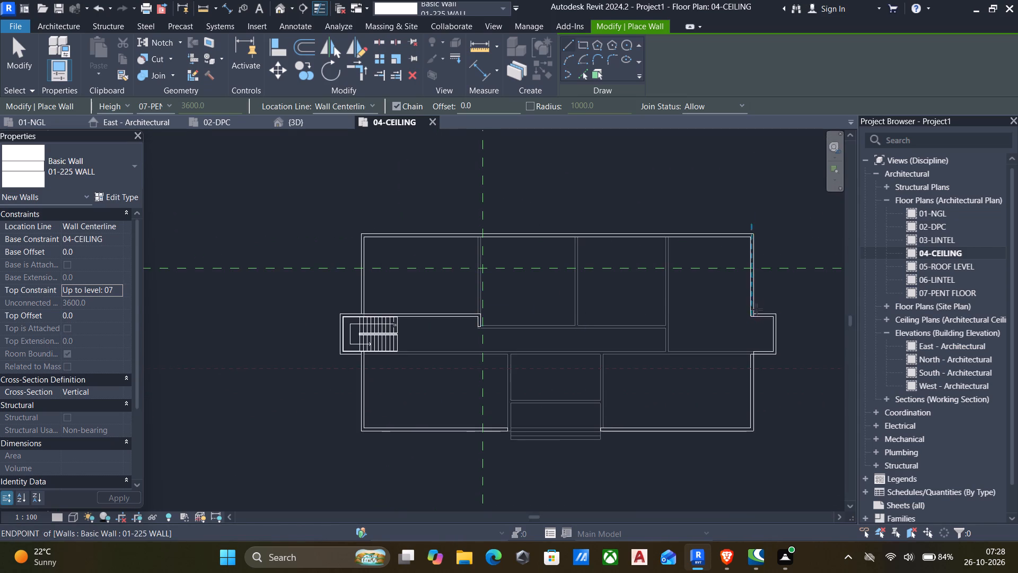
scroll(757, 309, "up", 3)
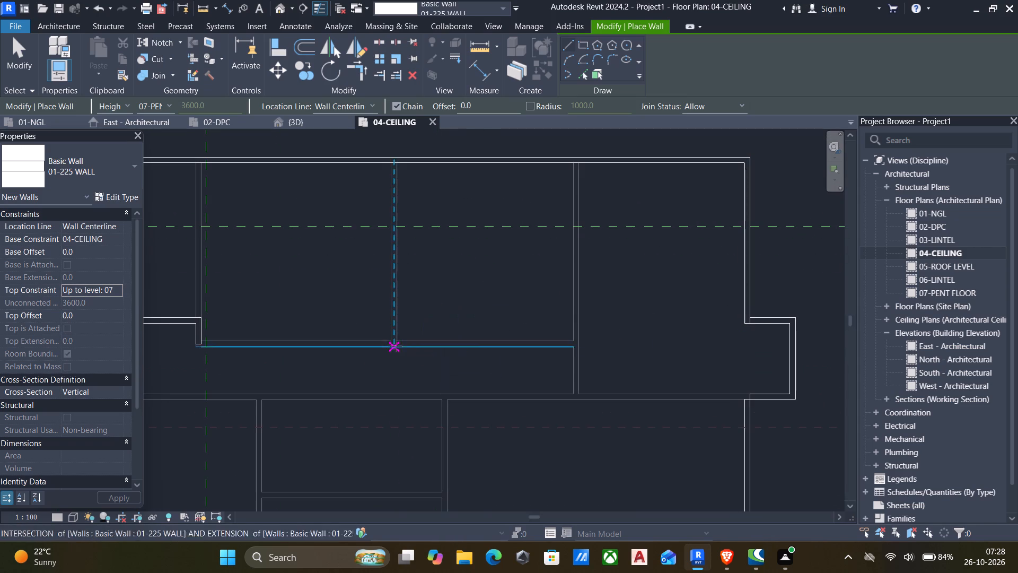
scroll(391, 344, "up", 5)
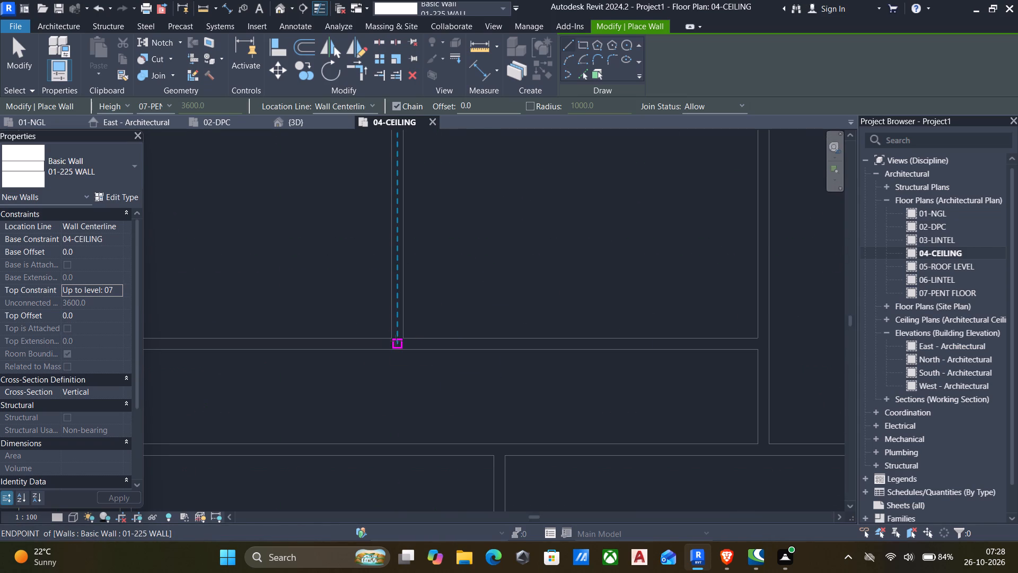
left_click_drag(397, 344, 398, 338)
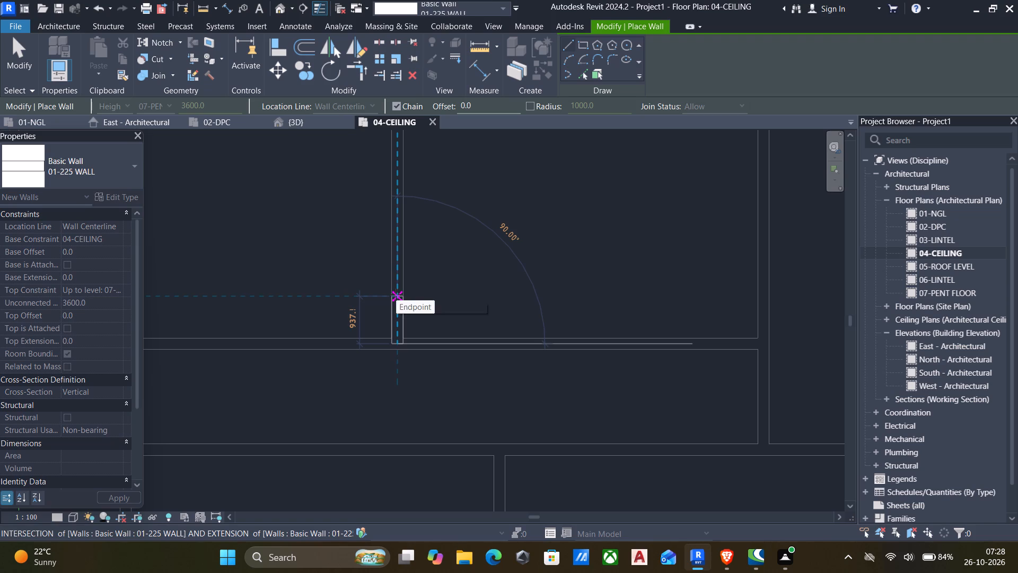
left_click(396, 294)
left_click(466, 292)
scroll(462, 297, "down", 5)
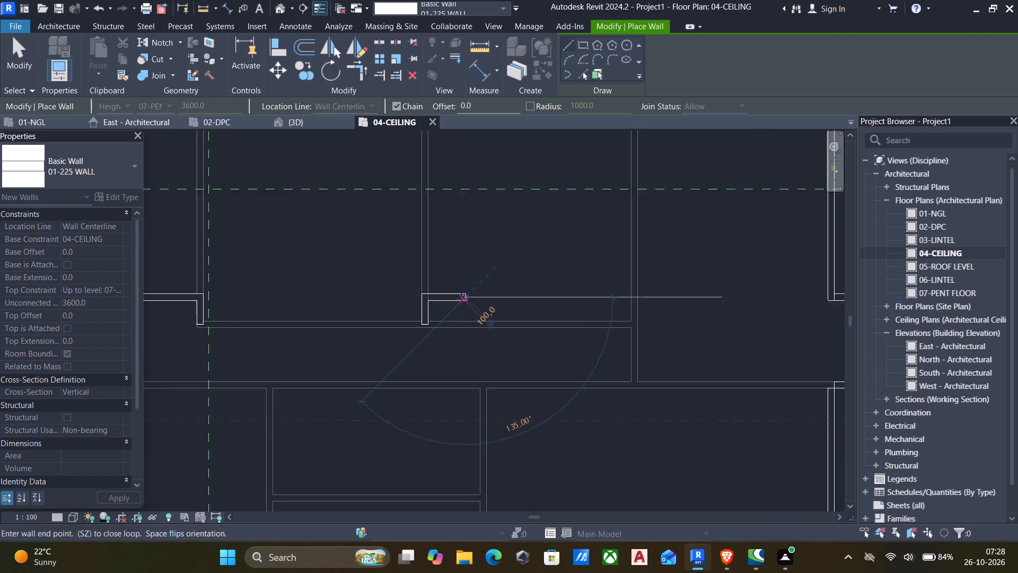
key("Escape")
Trim/extend the short stub beside the middle partition to join the north wall of the east end bay.
key("t")
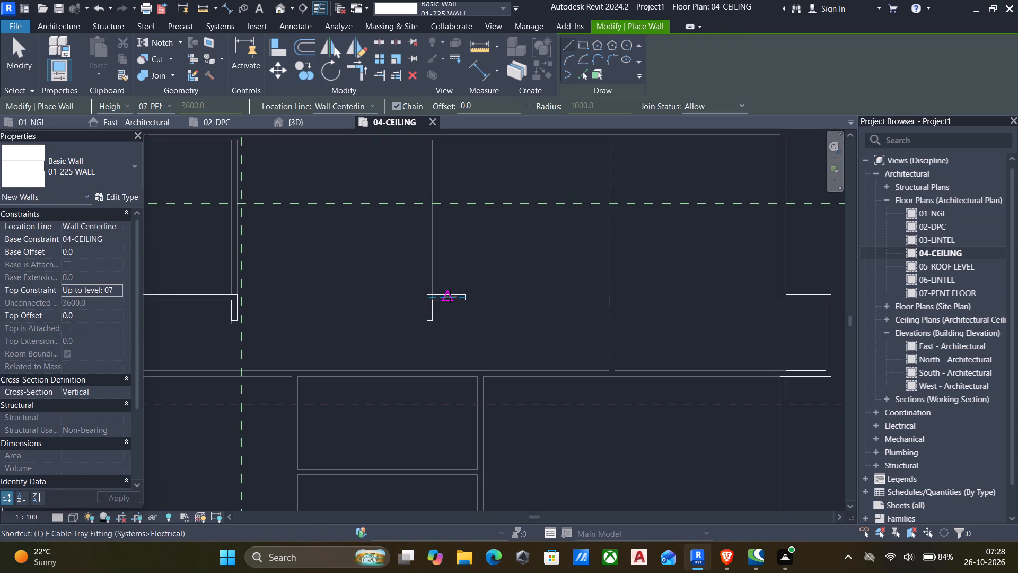
key("r")
left_click(445, 294)
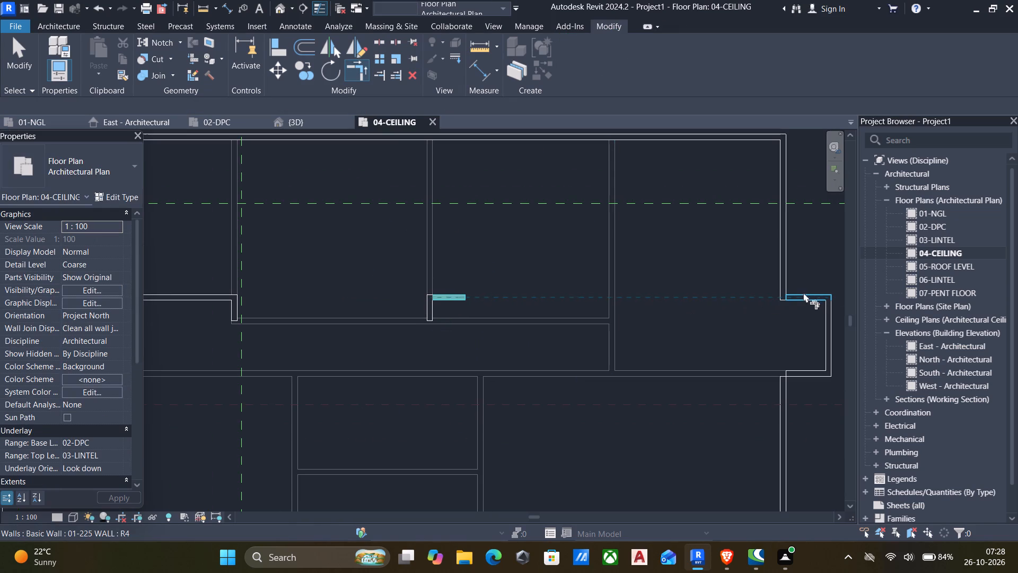
left_click(802, 296)
scroll(564, 348, "down", 3)
middle_click_drag(563, 350, 574, 315)
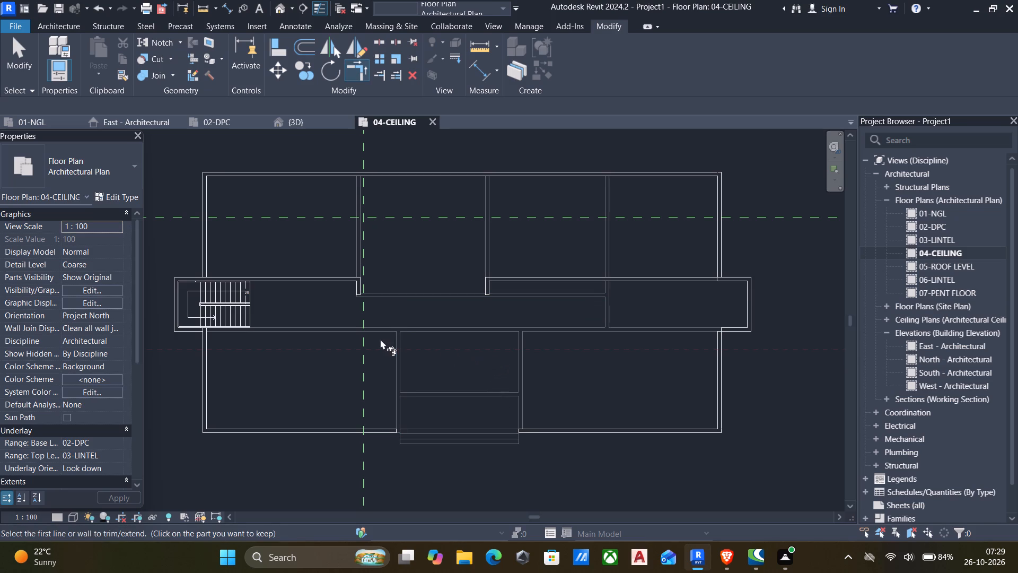
key("Escape")
Draw a matching 01-225 wall about 7650 mm long between the south ends of the two wall returns along the corridor.
scroll(372, 304, "up", 4)
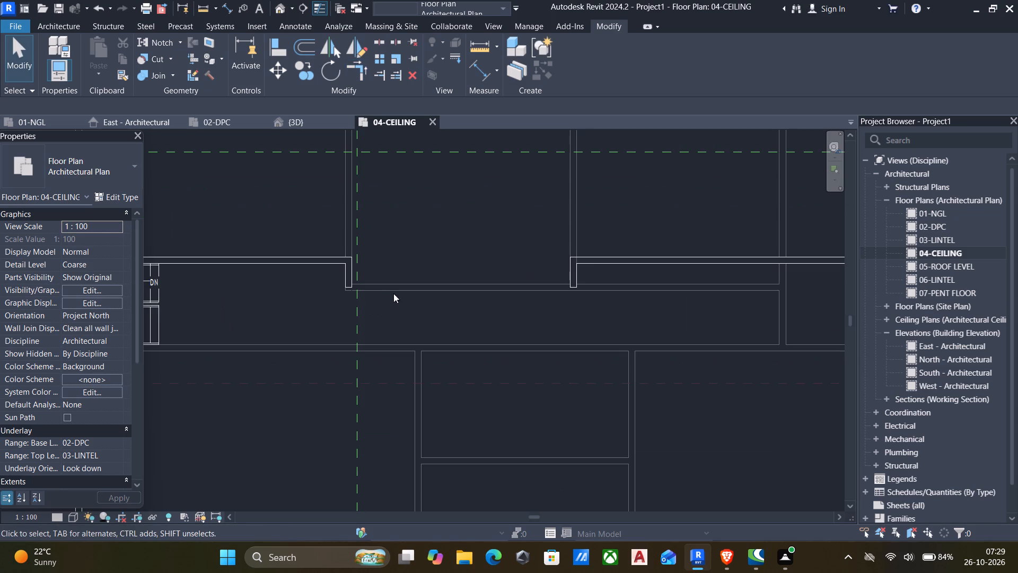
left_click(350, 281)
key("s")
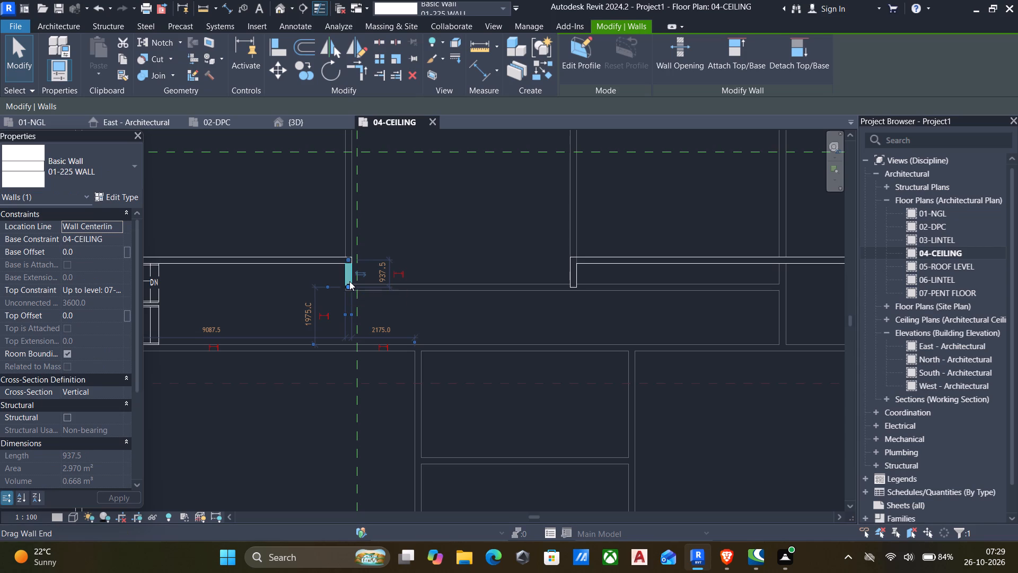
key("Escape")
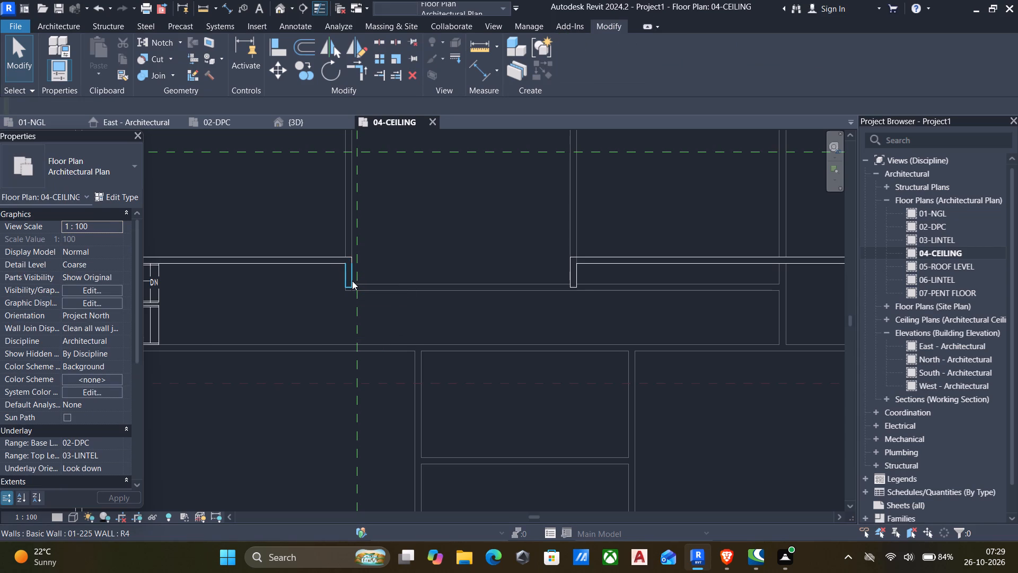
left_click(352, 281)
type("cs")
scroll(351, 284, "up", 4)
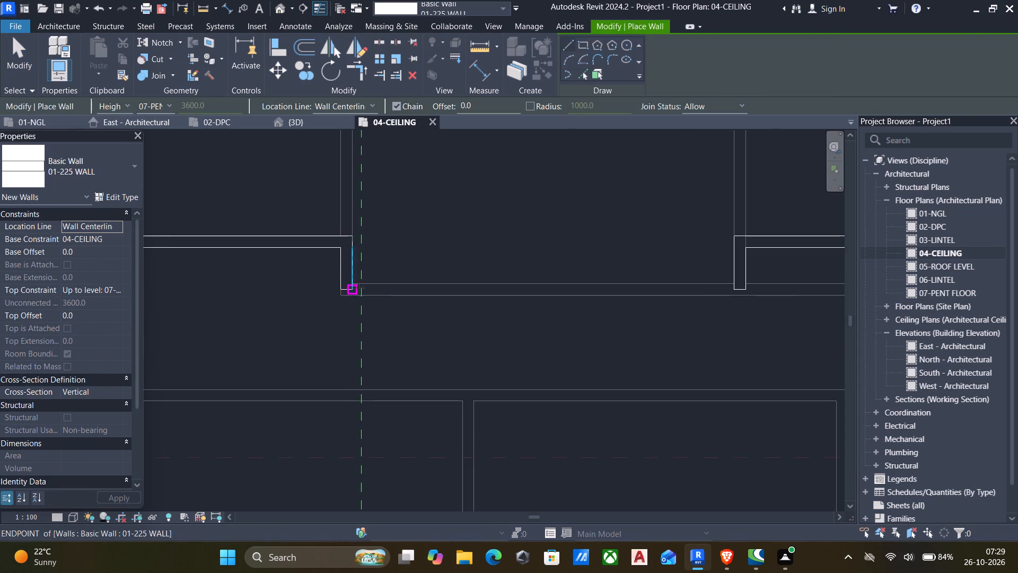
scroll(359, 288, "up", 8)
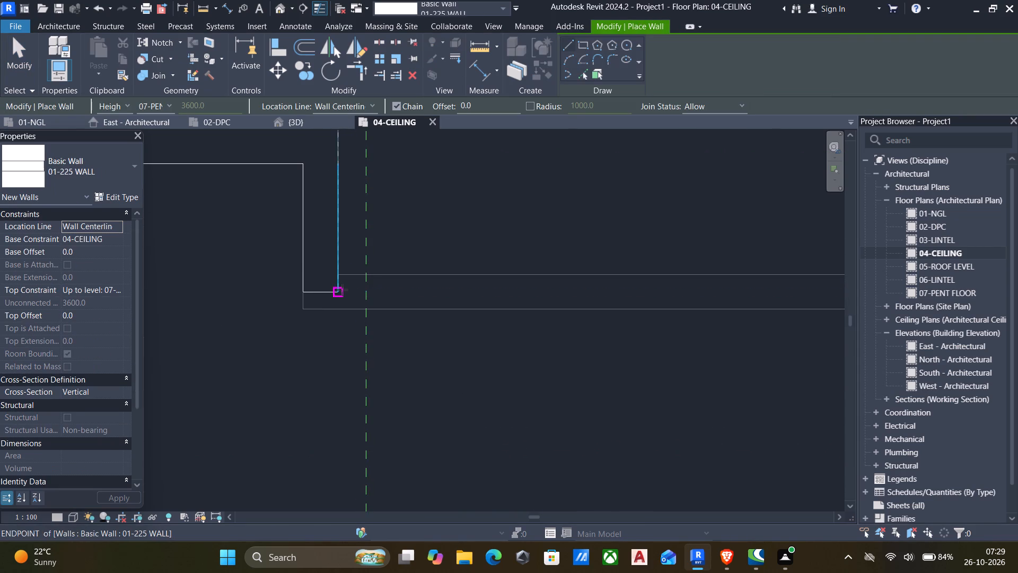
left_click(342, 290)
scroll(466, 293, "down", 5)
middle_click_drag(585, 302, 369, 309)
scroll(369, 309, "down", 2)
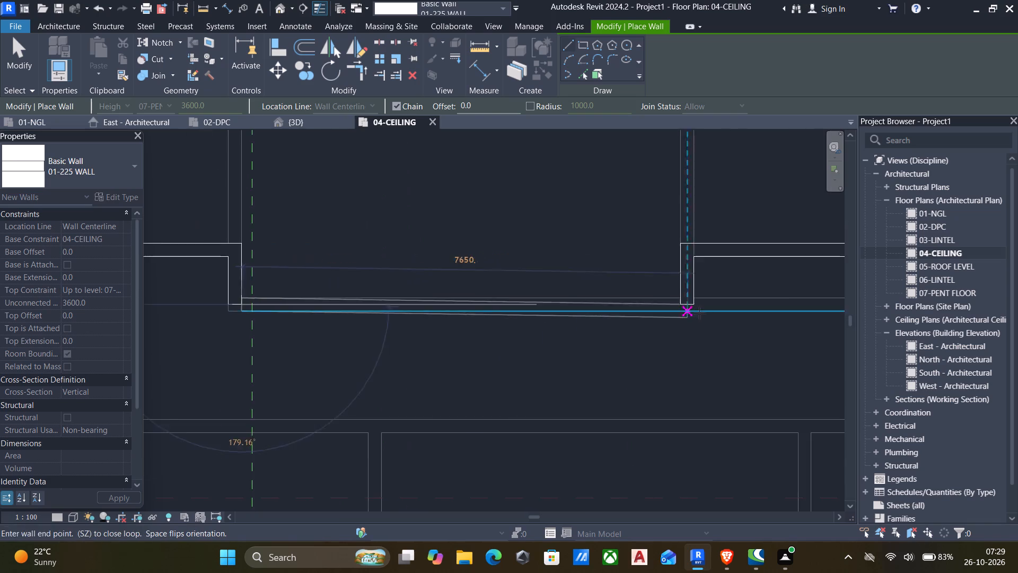
scroll(710, 308, "up", 5)
left_click(668, 304)
Draw a wall about 11600 mm along the corridor's south side, from the west exterior wall to the entrance hall's west partition.
scroll(662, 303, "down", 2)
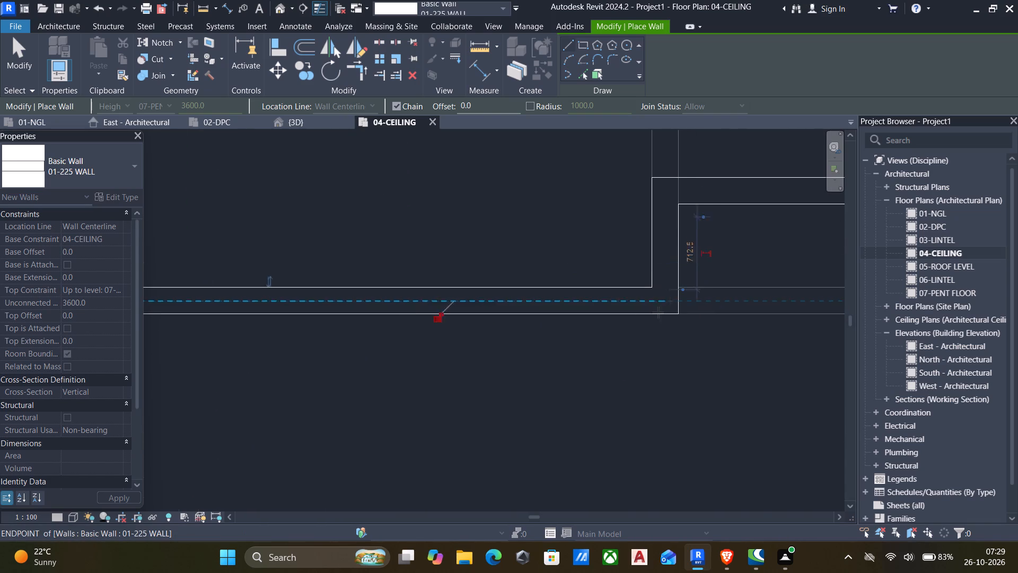
scroll(658, 312, "down", 3)
middle_click_drag(653, 331, 660, 317)
scroll(648, 338, "down", 4)
middle_click_drag(646, 343, 602, 282)
scroll(565, 312, "down", 5)
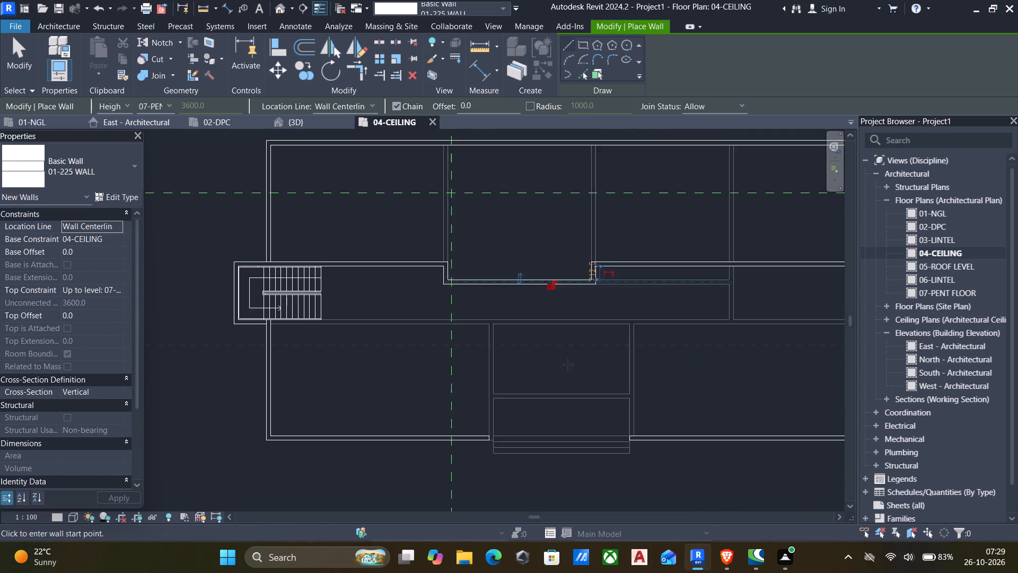
scroll(582, 344, "down", 5)
middle_click_drag(583, 414, 575, 392)
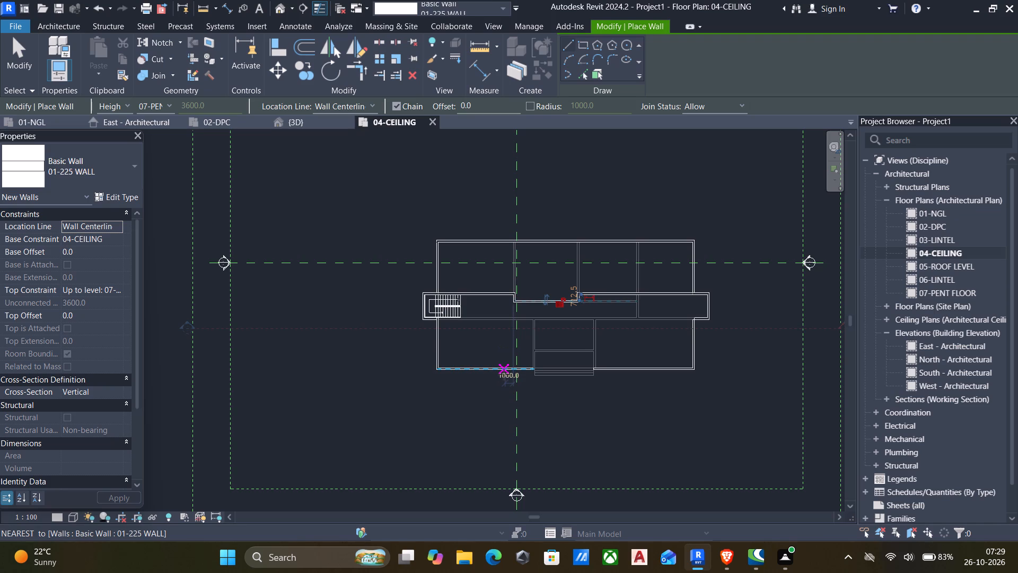
scroll(513, 337, "up", 4)
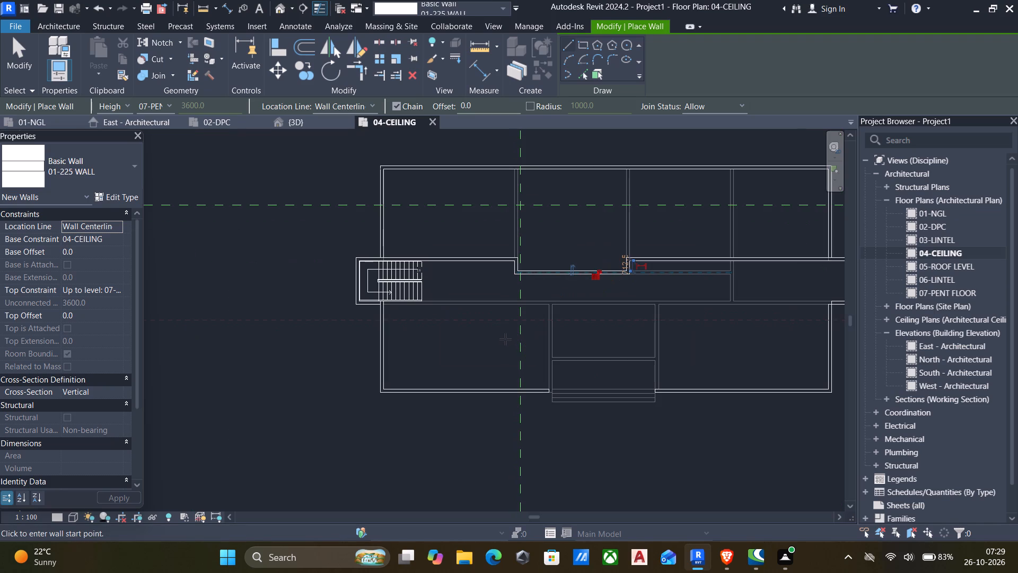
scroll(391, 307, "up", 14)
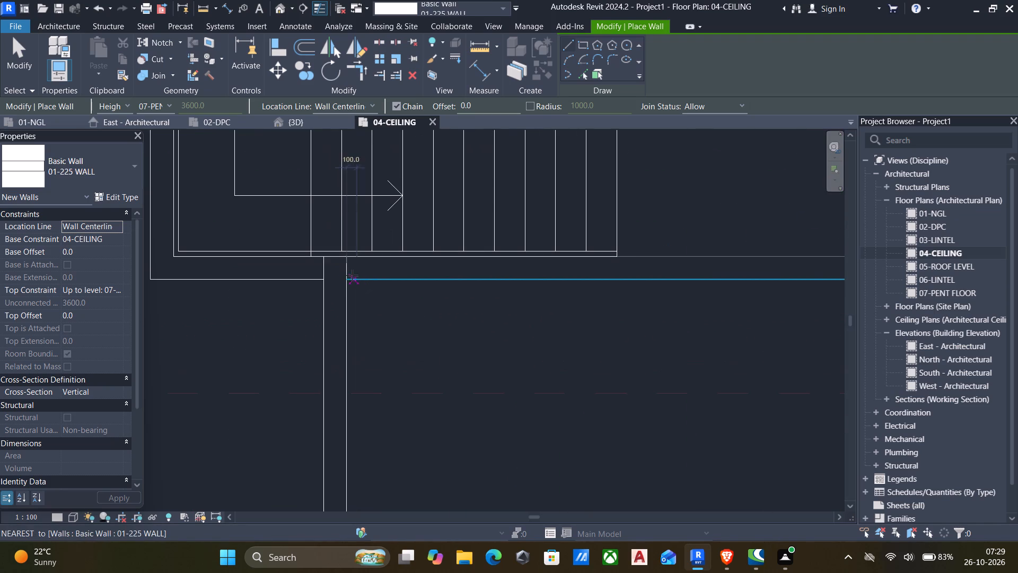
left_click(350, 268)
scroll(440, 305, "down", 5)
scroll(710, 252, "down", 3)
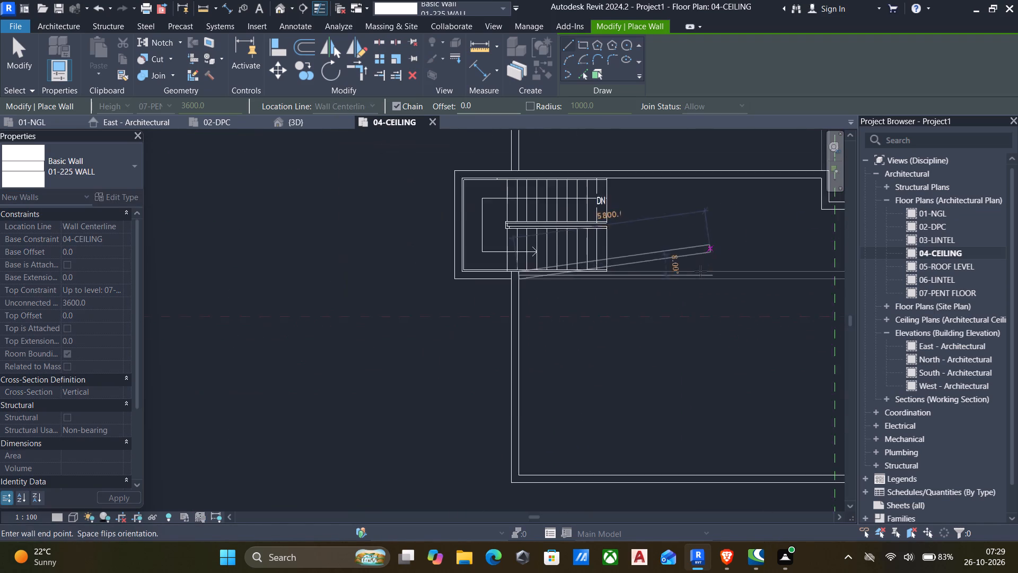
middle_click_drag(687, 284, 380, 262)
scroll(599, 249, "up", 4)
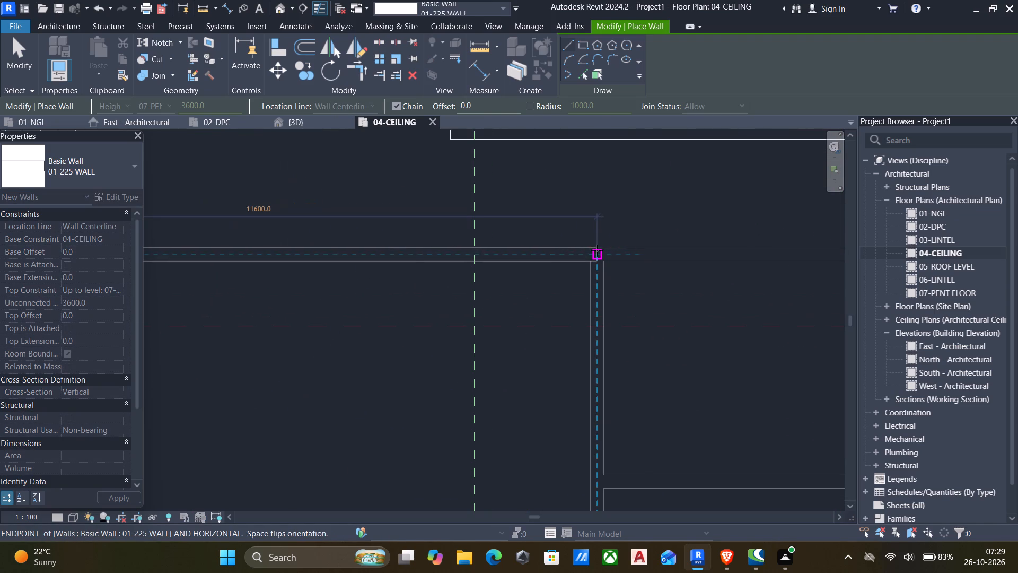
left_click(597, 251)
Continue the wall chain around the entrance hall: about 3900 mm south, 7375 mm east and 3900 mm north to the corridor line.
scroll(584, 359, "down", 3)
middle_click_drag(586, 378, 631, 270)
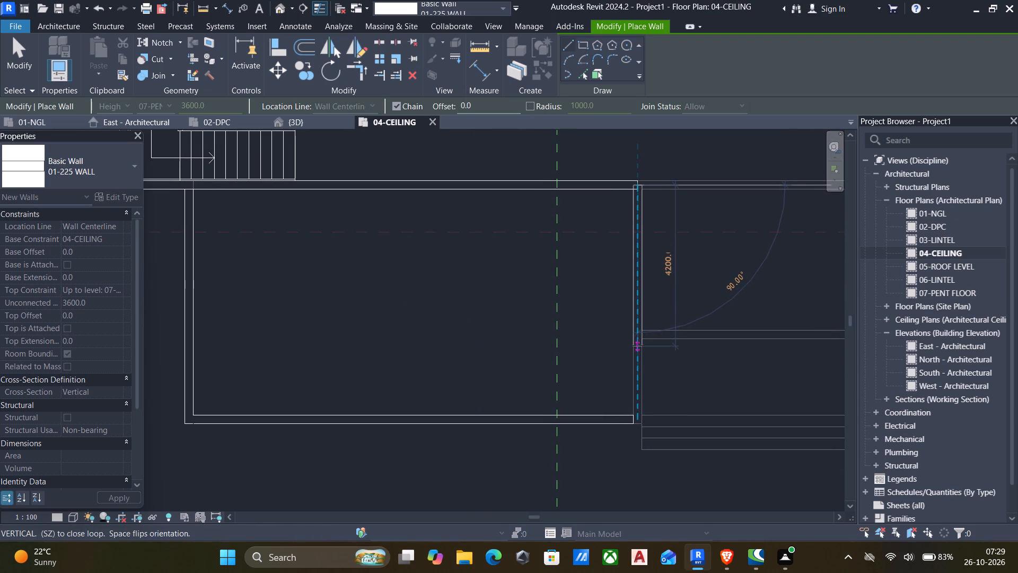
scroll(640, 398, "up", 2)
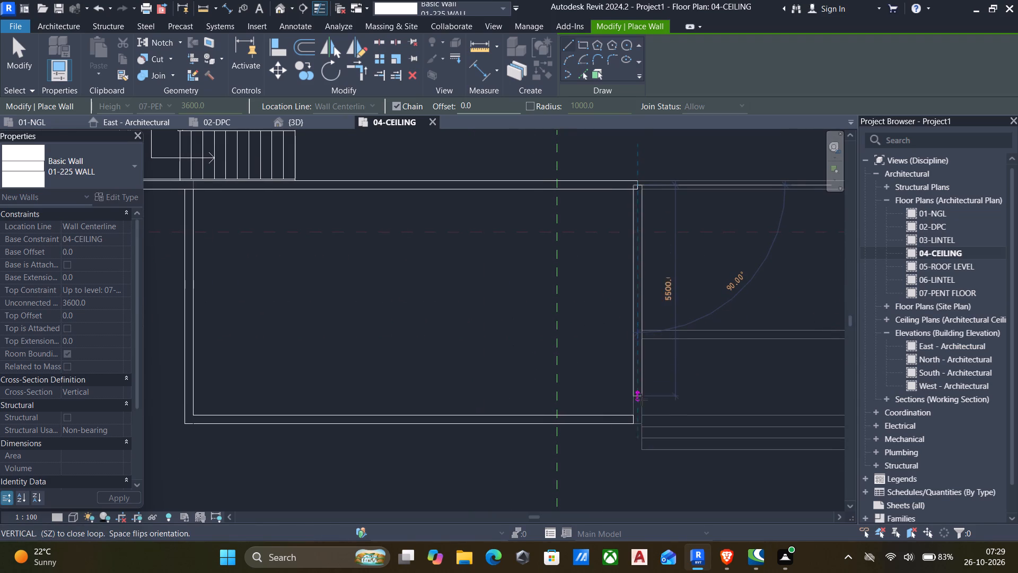
scroll(642, 400, "up", 2)
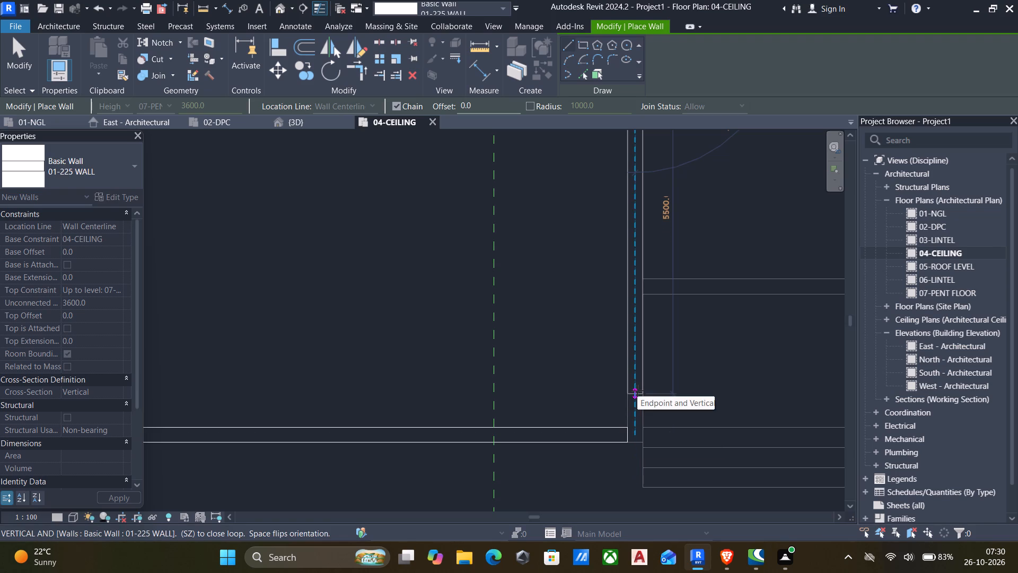
left_click(637, 289)
scroll(699, 291, "down", 3)
middle_click_drag(706, 293, 432, 279)
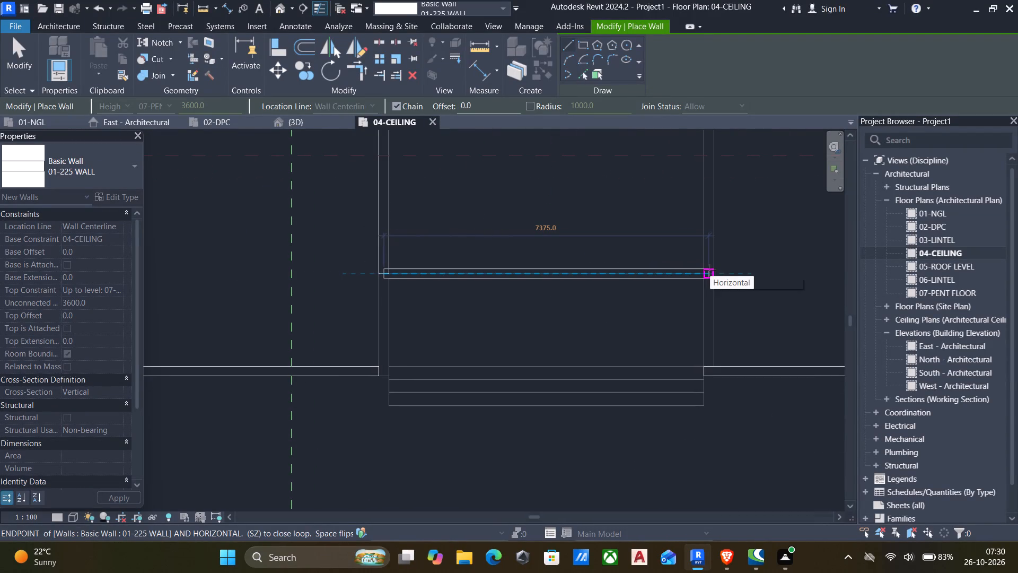
left_click(710, 270)
middle_click_drag(707, 225, 683, 399)
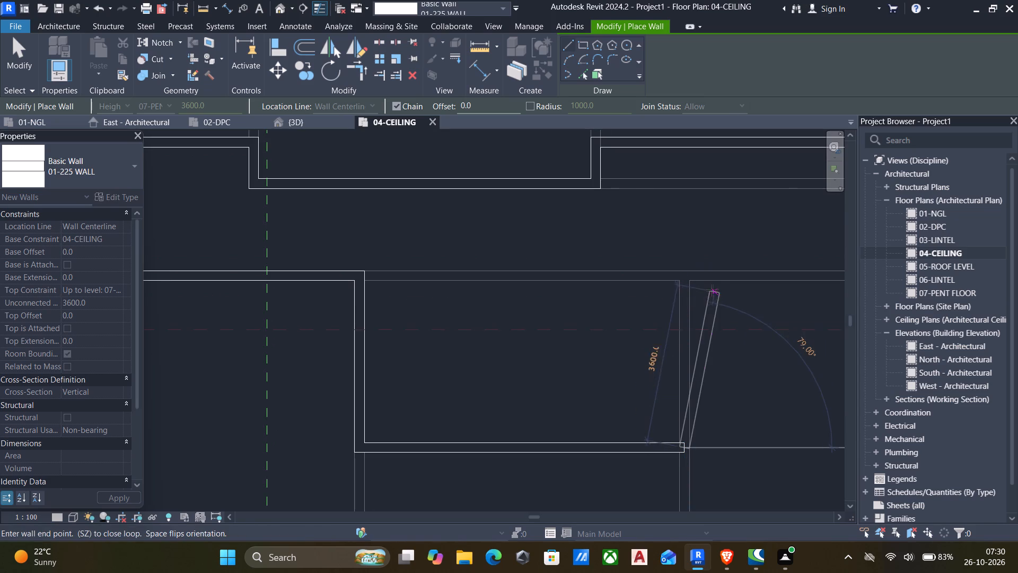
left_click(686, 277)
Continue the wall about 12125 mm east along the corridor's south side to the east exterior wall and finish drawing.
scroll(686, 275, "down", 4)
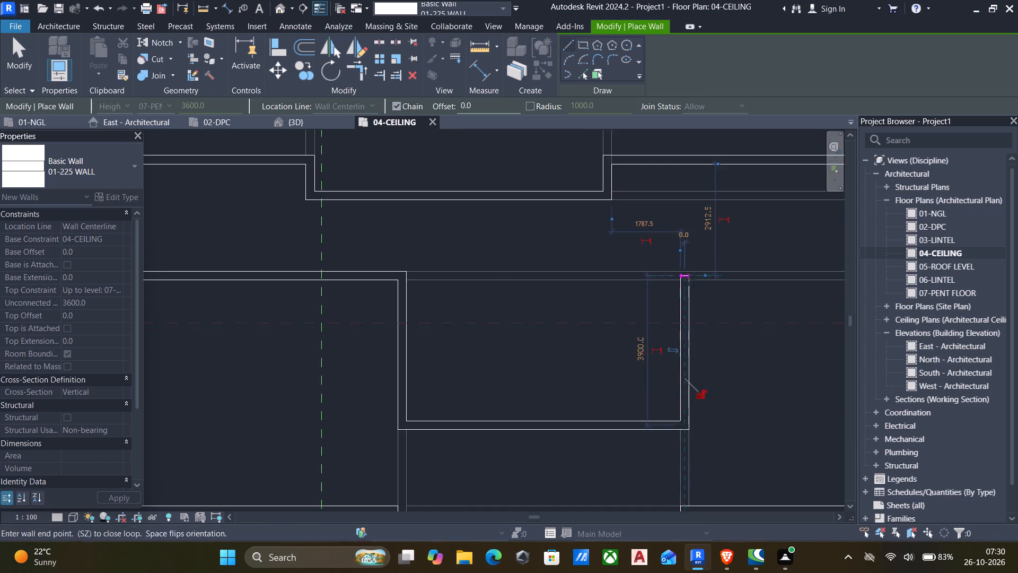
middle_click_drag(689, 280, 469, 297)
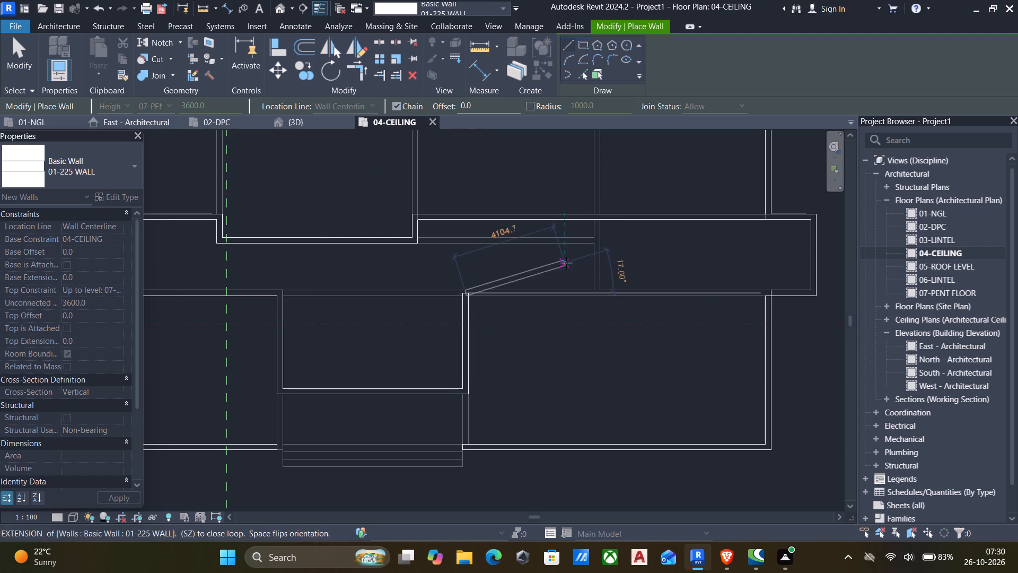
scroll(780, 289, "up", 5)
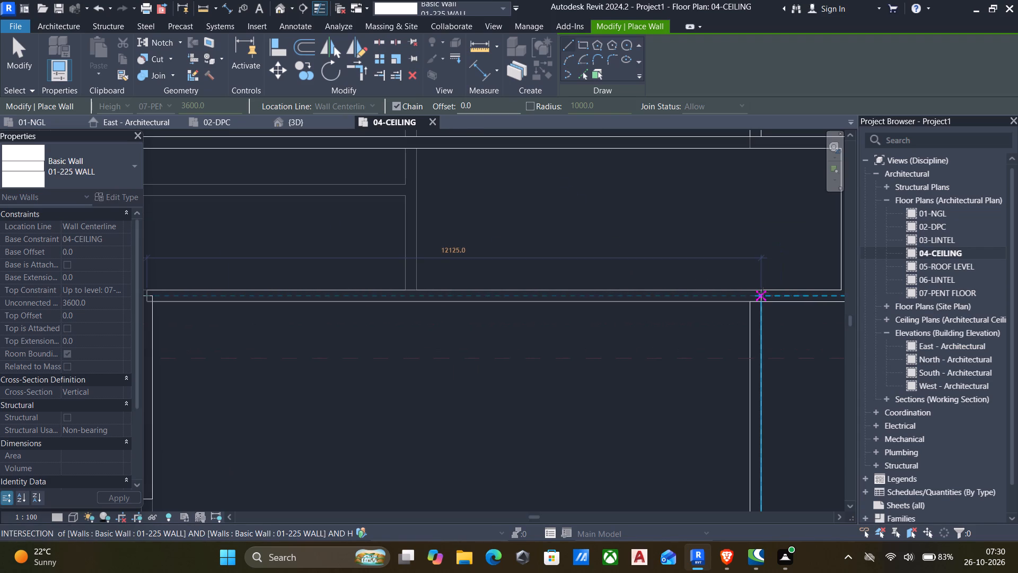
left_click(762, 294)
scroll(730, 318, "down", 5)
middle_click_drag(716, 341, 757, 313)
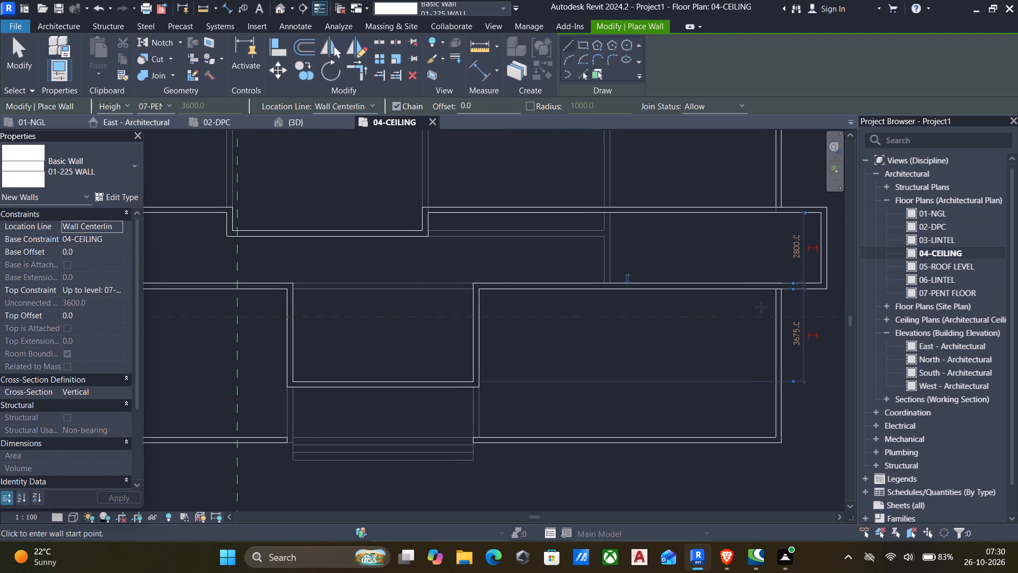
middle_click_drag(698, 317, 812, 287)
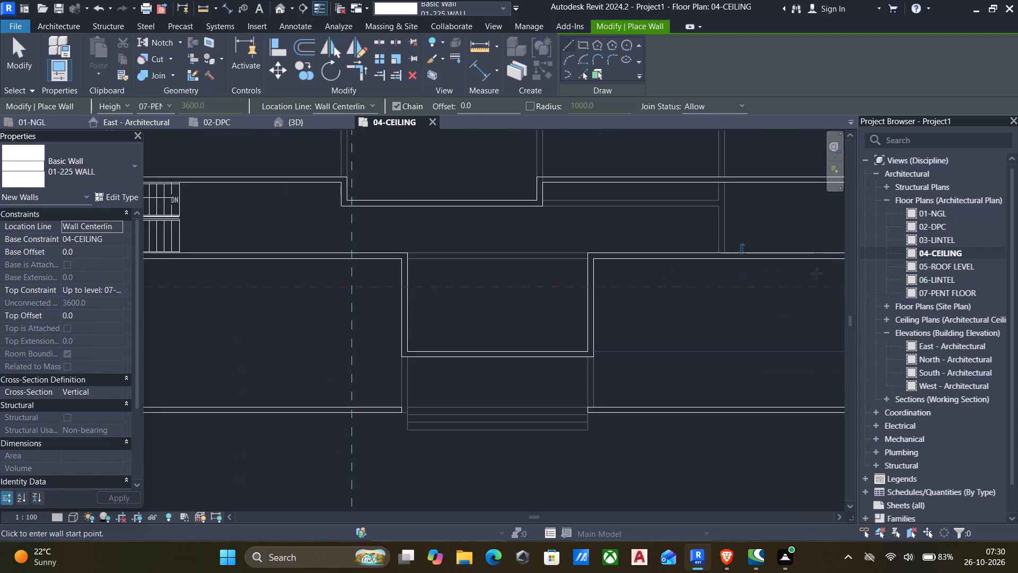
key("Escape")
key("Escape")
Set the base offset of the entrance hall's south wall to -450 mm.
left_click(505, 354)
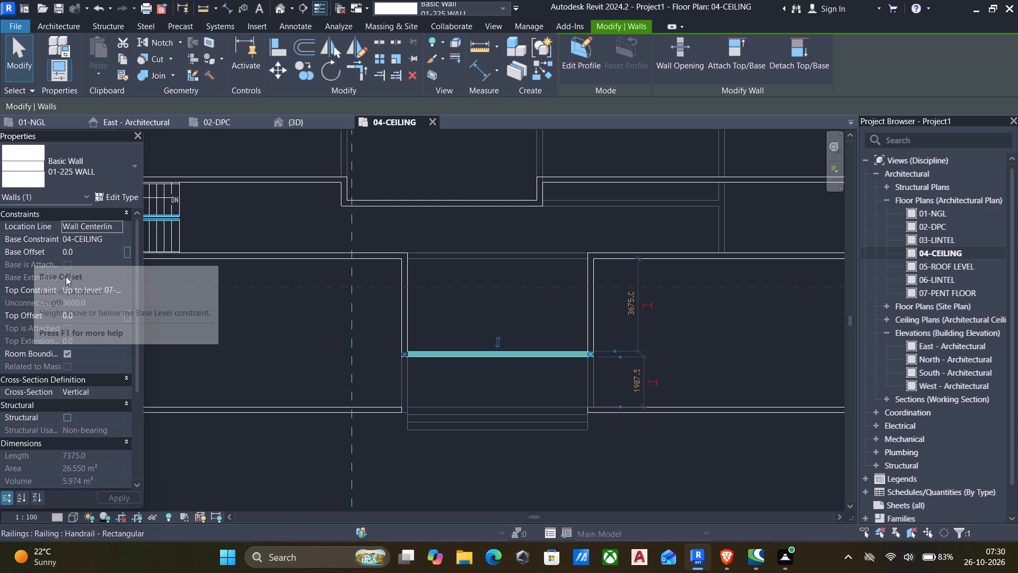
left_click(97, 248)
type("-450")
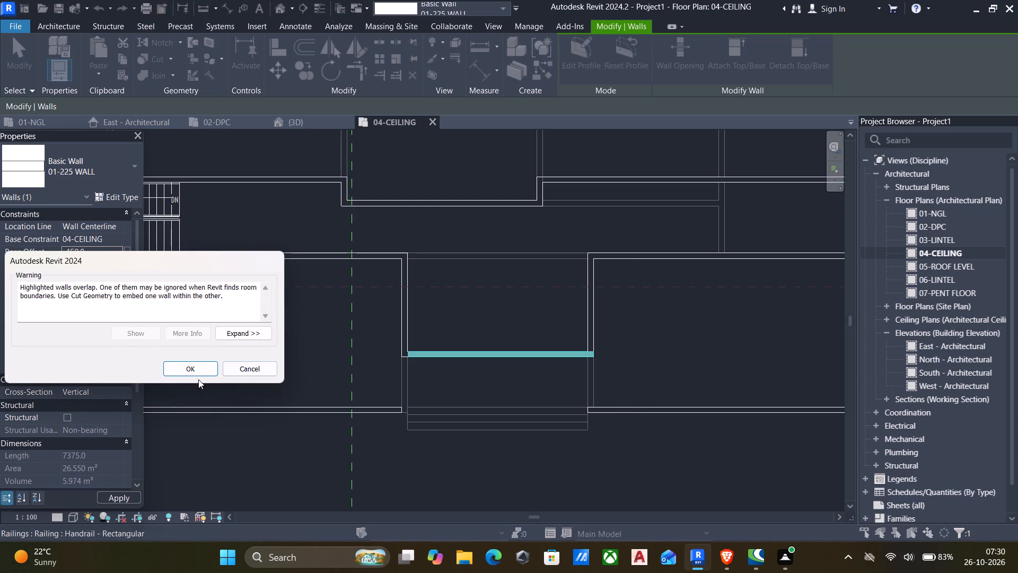
left_click(185, 367)
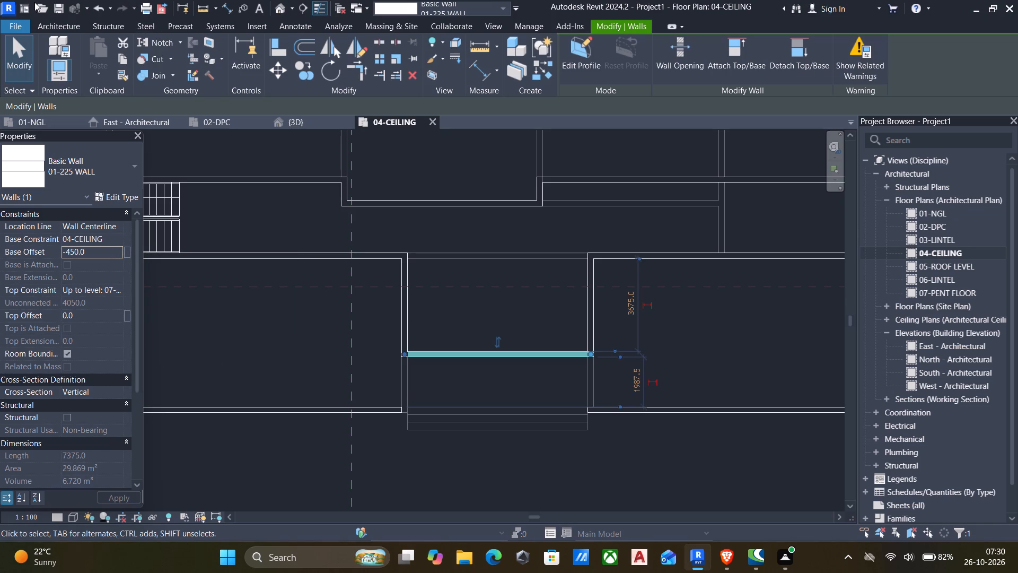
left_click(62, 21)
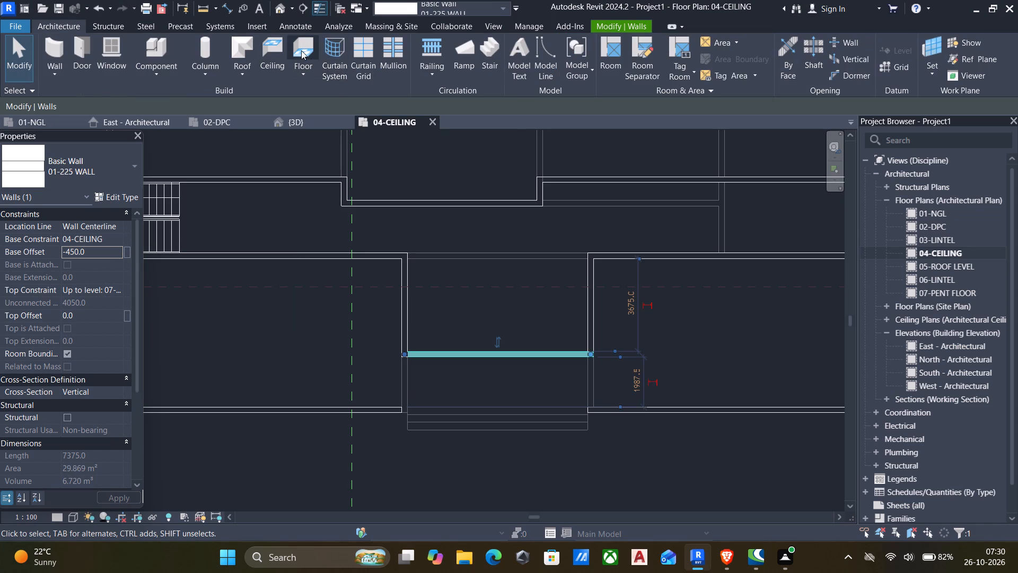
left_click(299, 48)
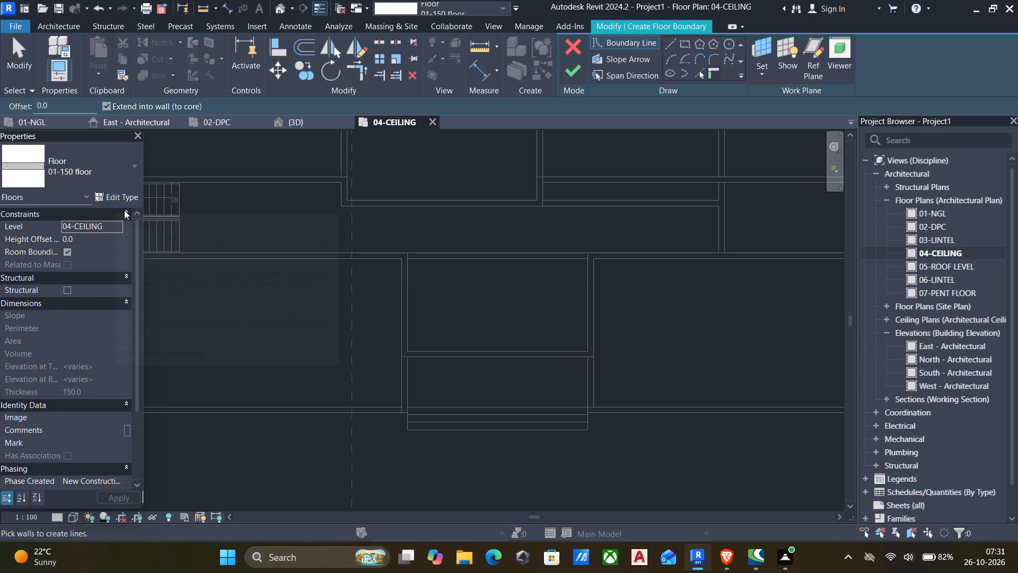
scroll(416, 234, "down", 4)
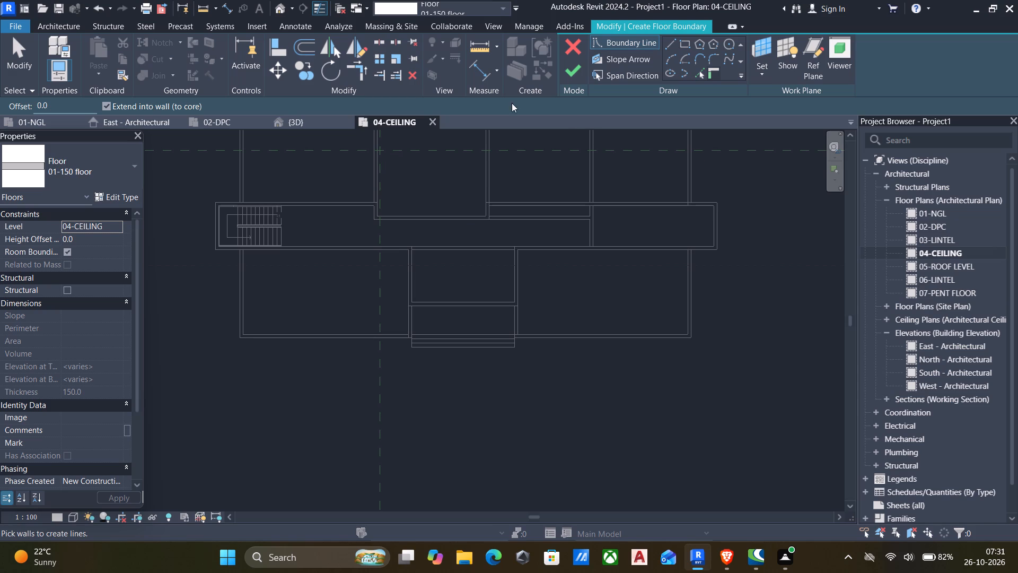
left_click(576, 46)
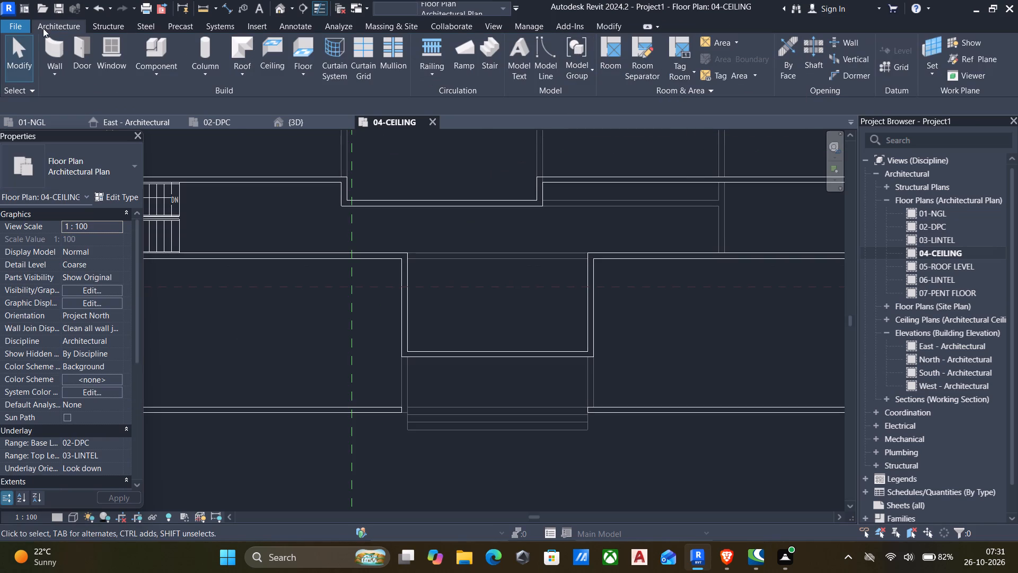
Start a 01-150 floor at 04-CEILING and pick boundary lines along the corridor's northwest wall, the stair's east edge and the southwest corridor wall.
left_click(43, 28)
left_click(301, 49)
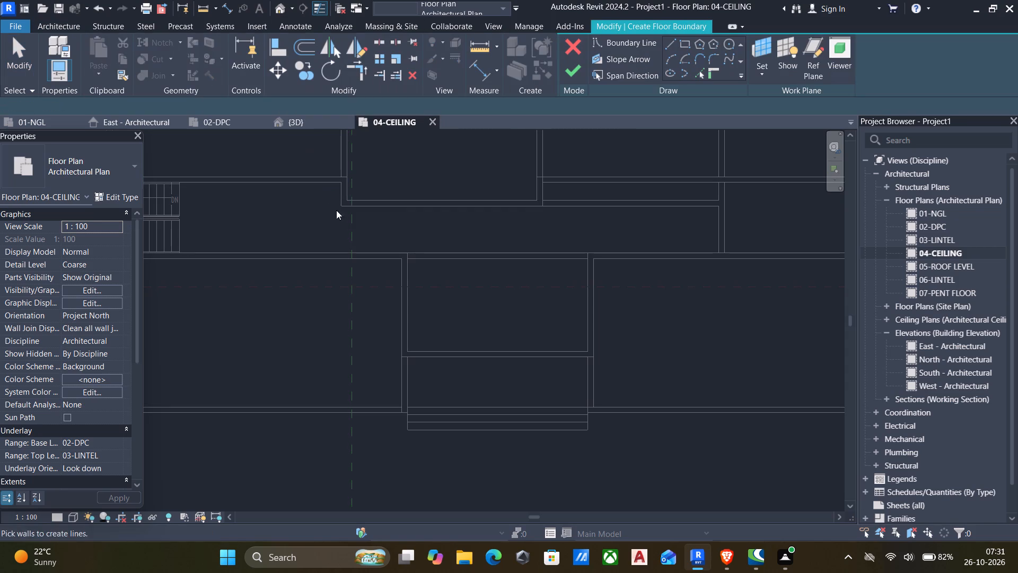
left_click(665, 44)
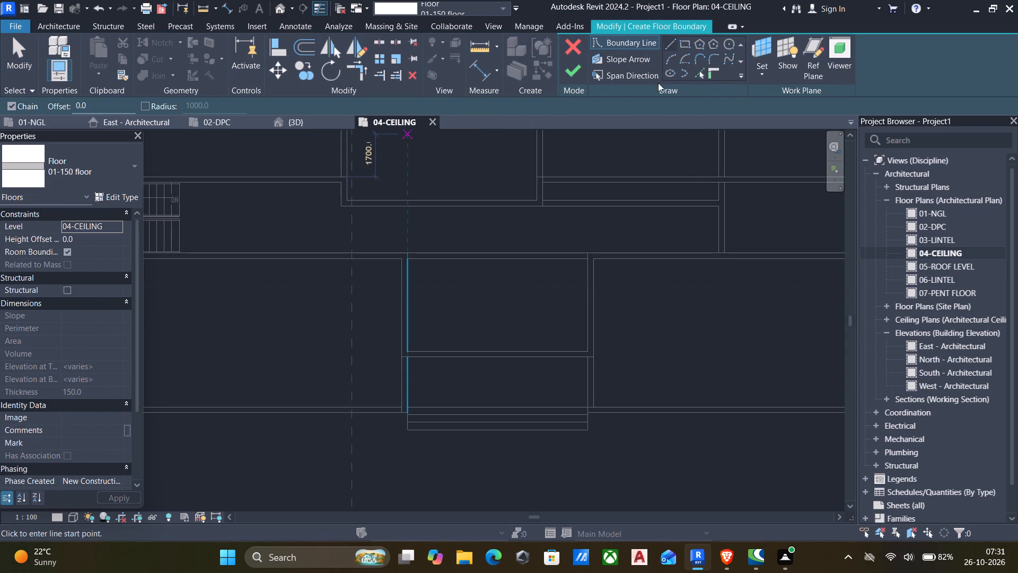
left_click(699, 72)
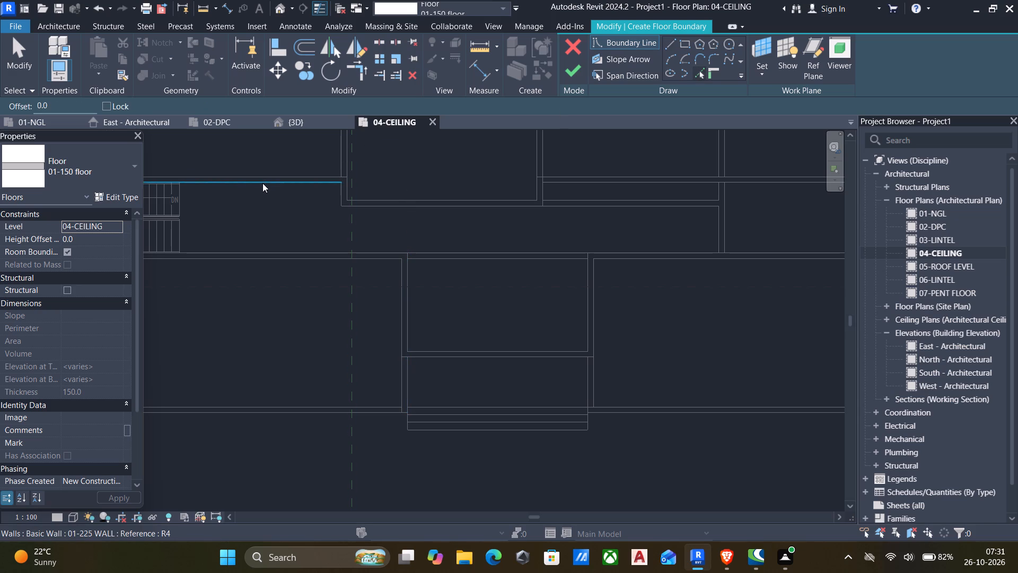
left_click(262, 183)
scroll(161, 227, "up", 8)
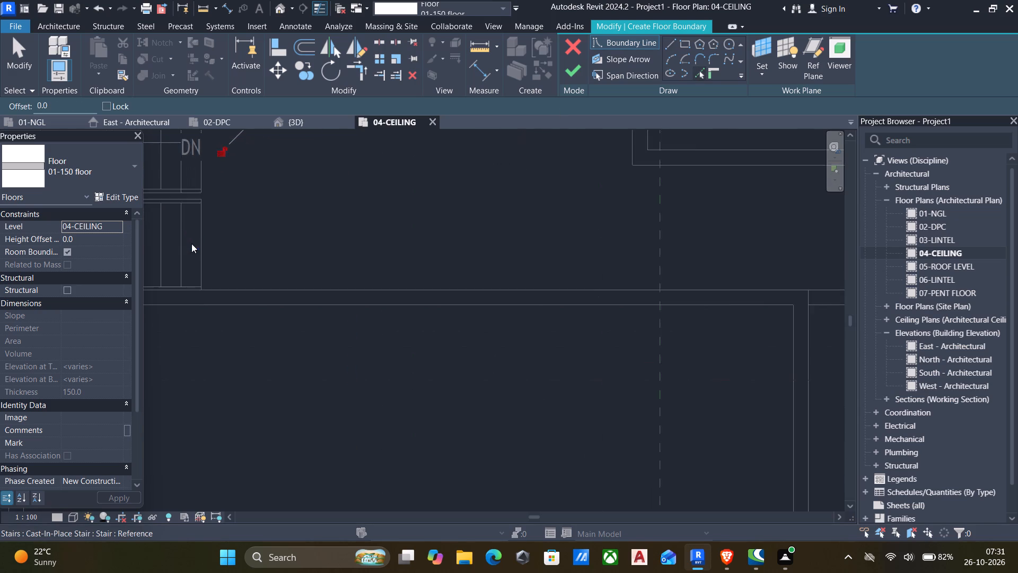
left_click(206, 241)
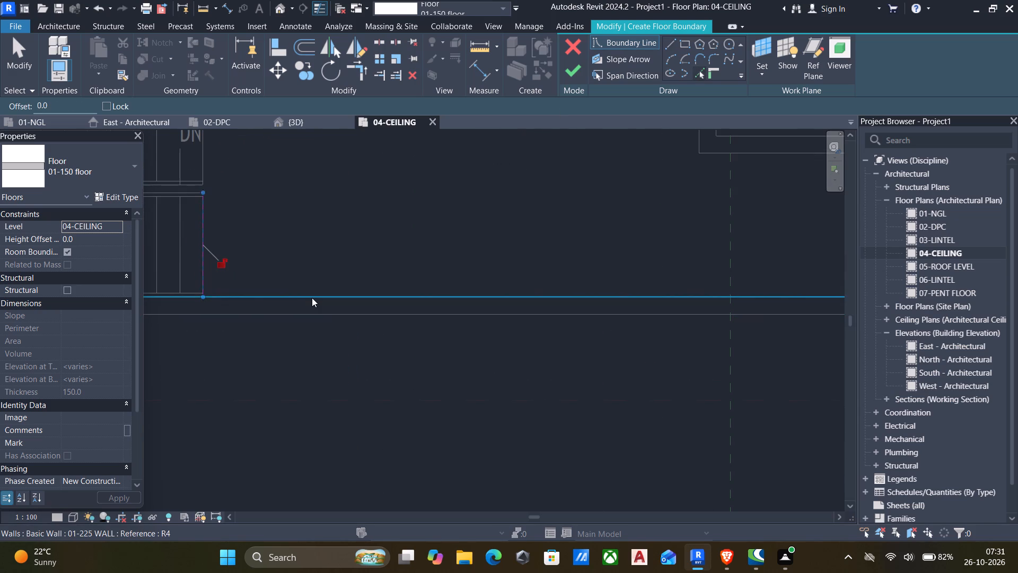
left_click(312, 298)
scroll(314, 303, "down", 6)
scroll(396, 331, "down", 4)
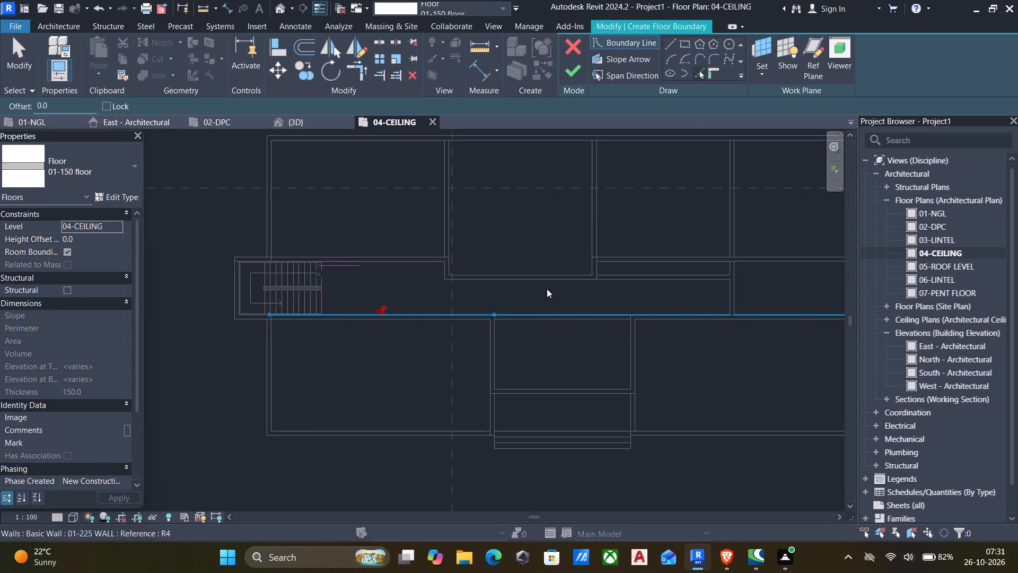
Pick the remaining corridor boundary lines: the north wall's recess, the northeast wall, the east end wall and the south wall east of the entrance hall.
left_click(540, 281)
scroll(589, 269, "up", 5)
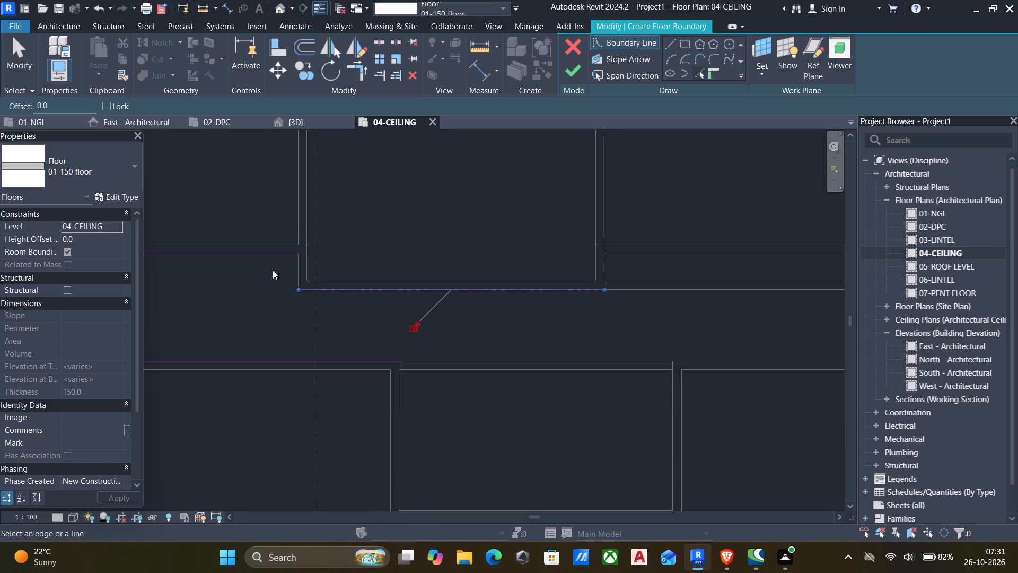
left_click(296, 274)
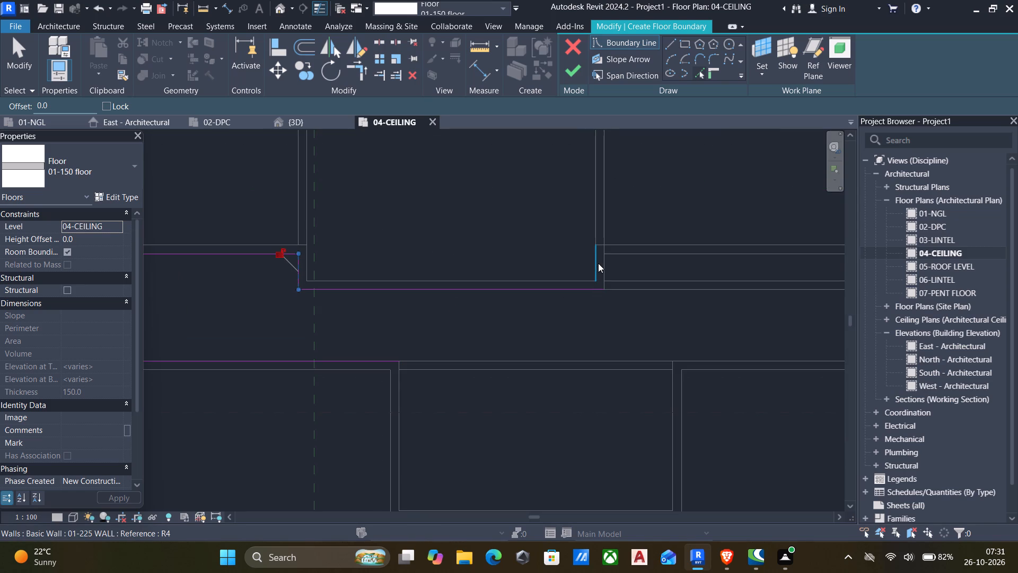
left_click(607, 264)
left_click(637, 254)
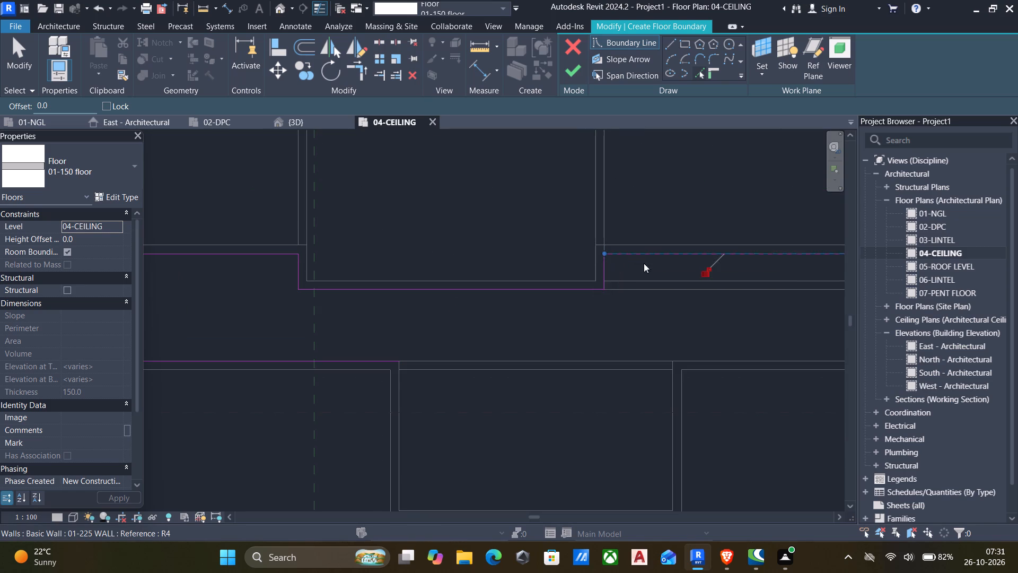
scroll(652, 287, "down", 5)
middle_click_drag(652, 296, 478, 268)
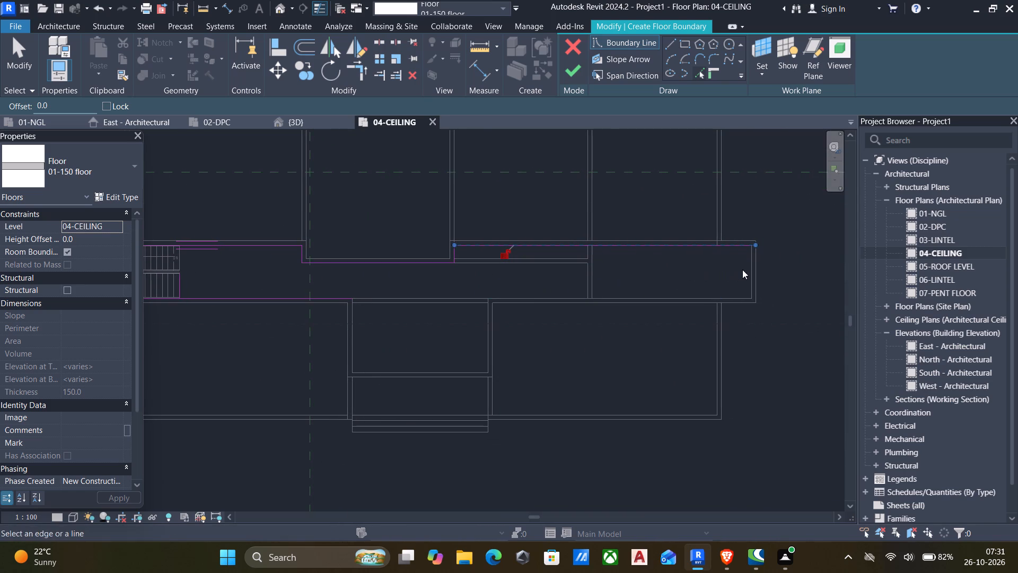
left_click(747, 270)
left_click(726, 297)
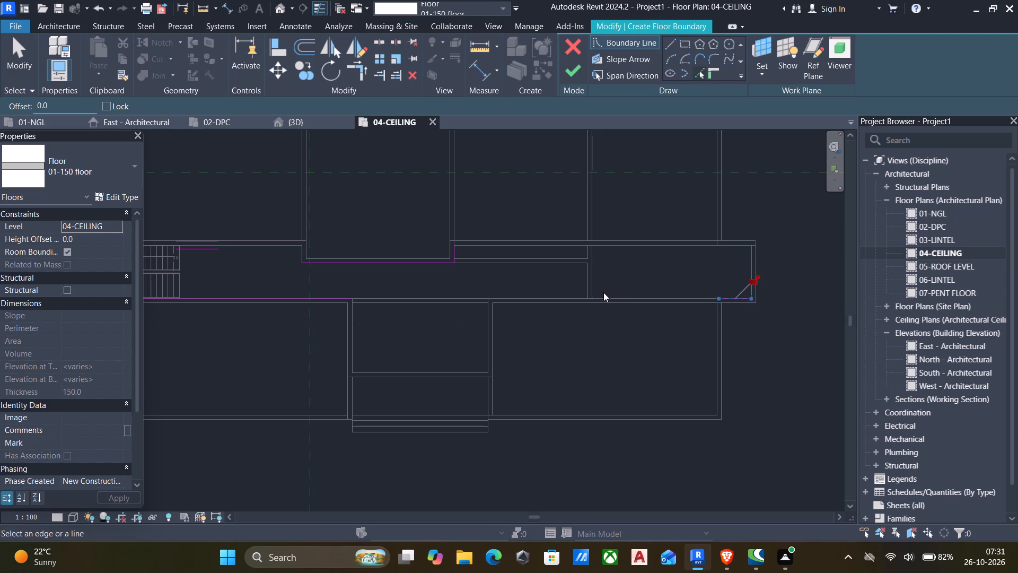
left_click(603, 296)
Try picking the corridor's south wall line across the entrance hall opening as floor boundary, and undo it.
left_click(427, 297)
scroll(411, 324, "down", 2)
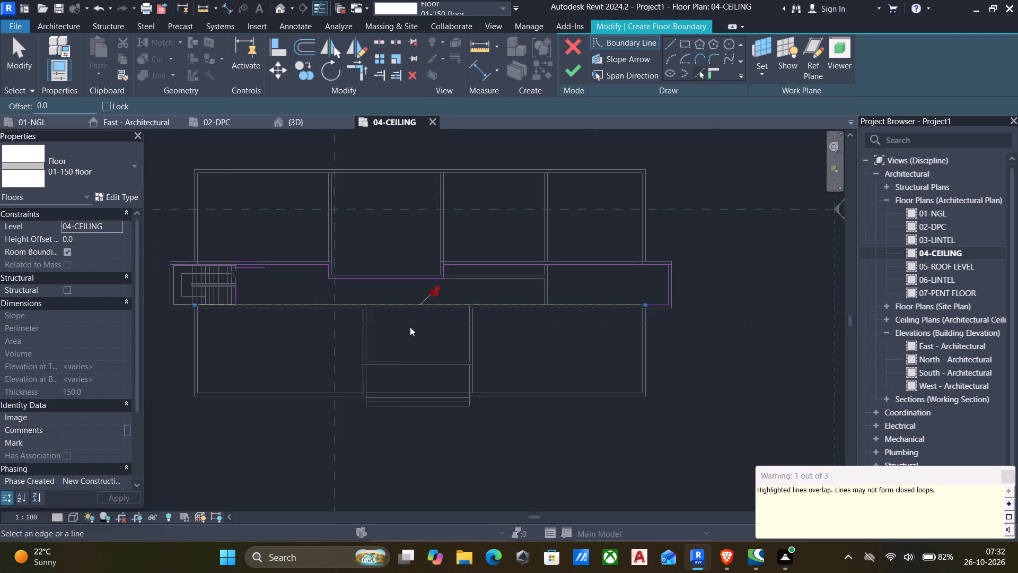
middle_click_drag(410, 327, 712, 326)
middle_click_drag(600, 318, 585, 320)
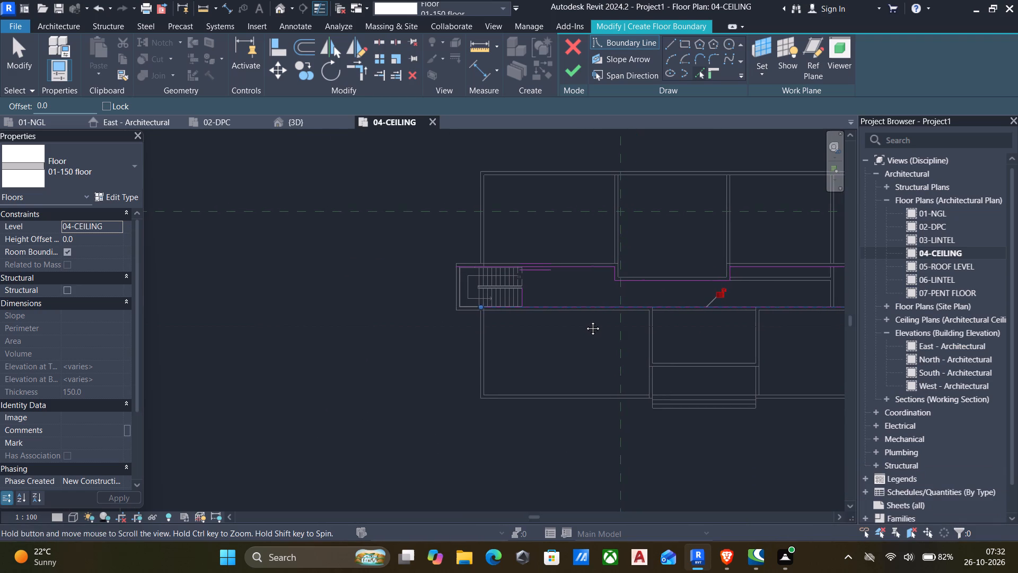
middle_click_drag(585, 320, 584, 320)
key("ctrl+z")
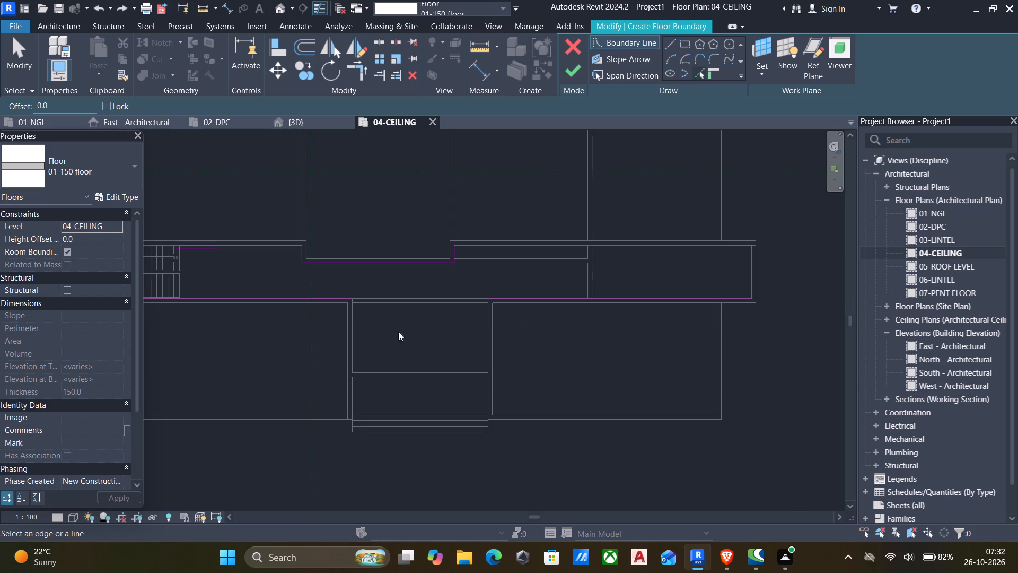
Trim the corridor's north and south boundary lines to corners with the stair's east edge line.
middle_click_drag(387, 340, 638, 370)
type("tr")
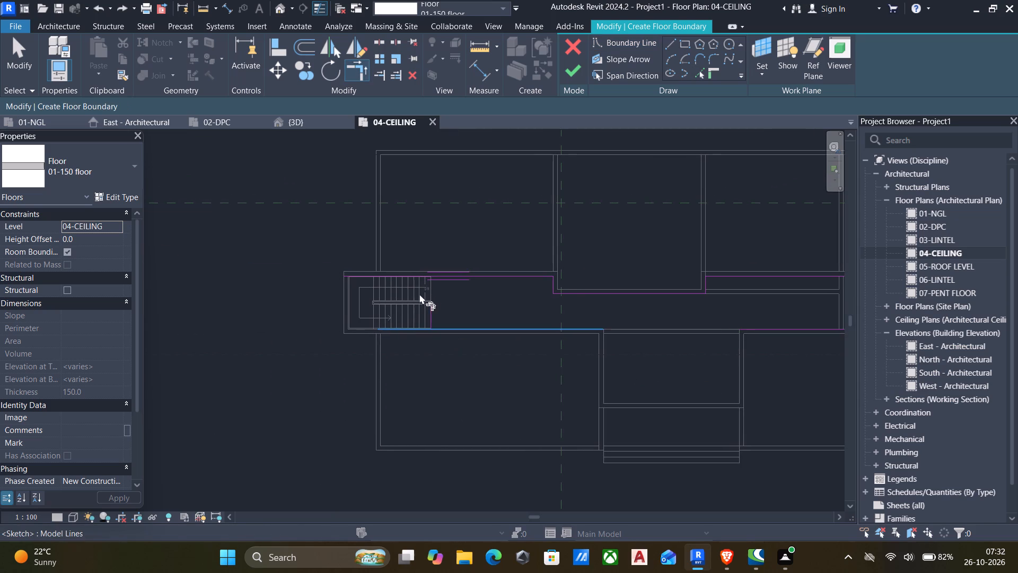
scroll(422, 293, "up", 5)
left_click(509, 262)
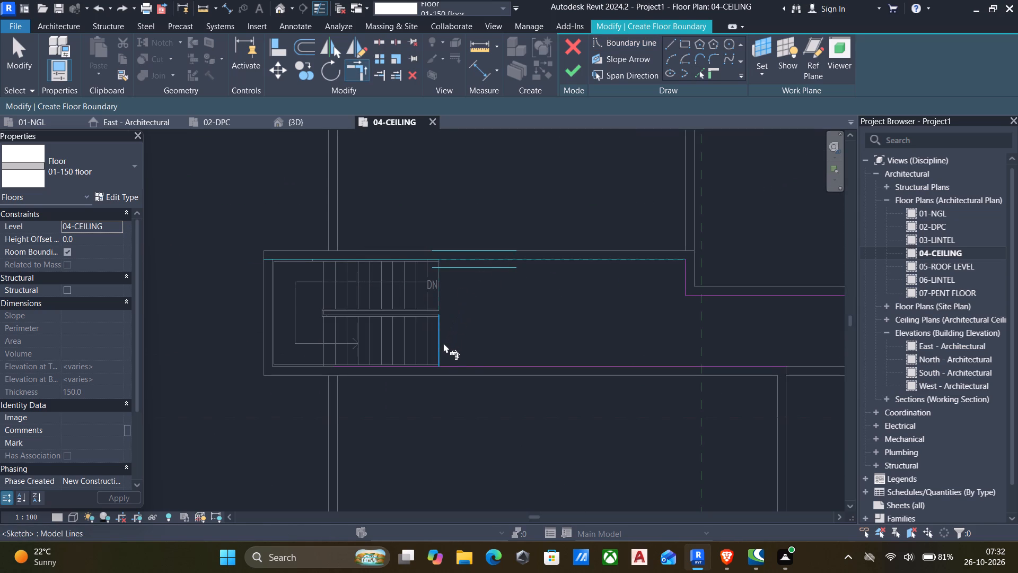
left_click(443, 343)
left_click(463, 365)
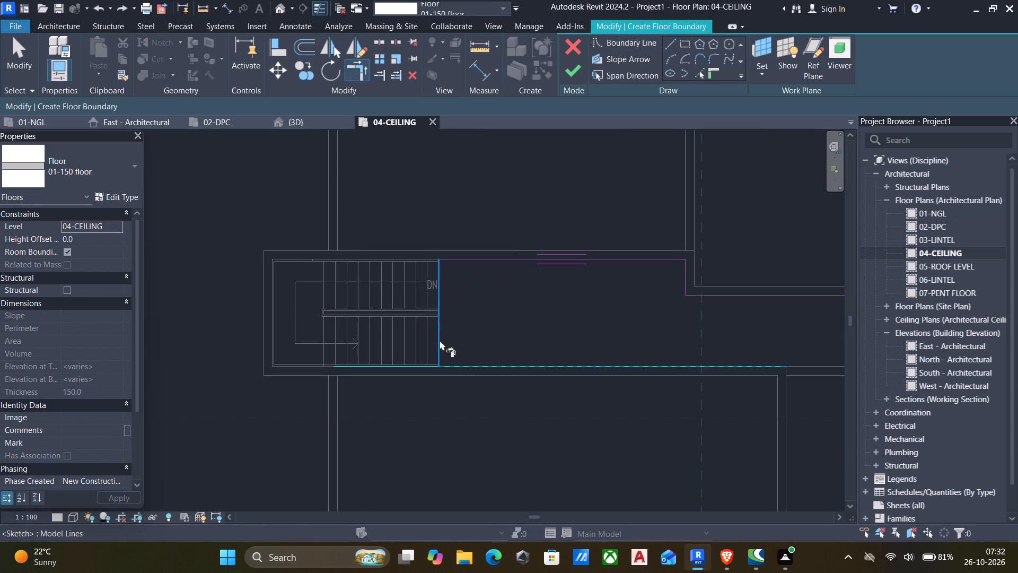
left_click(440, 340)
Trim the north boundary line and the east end line to a corner at the corridor's northeast end.
scroll(485, 345, "down", 5)
scroll(646, 324, "up", 5)
middle_click_drag(646, 324, 355, 305)
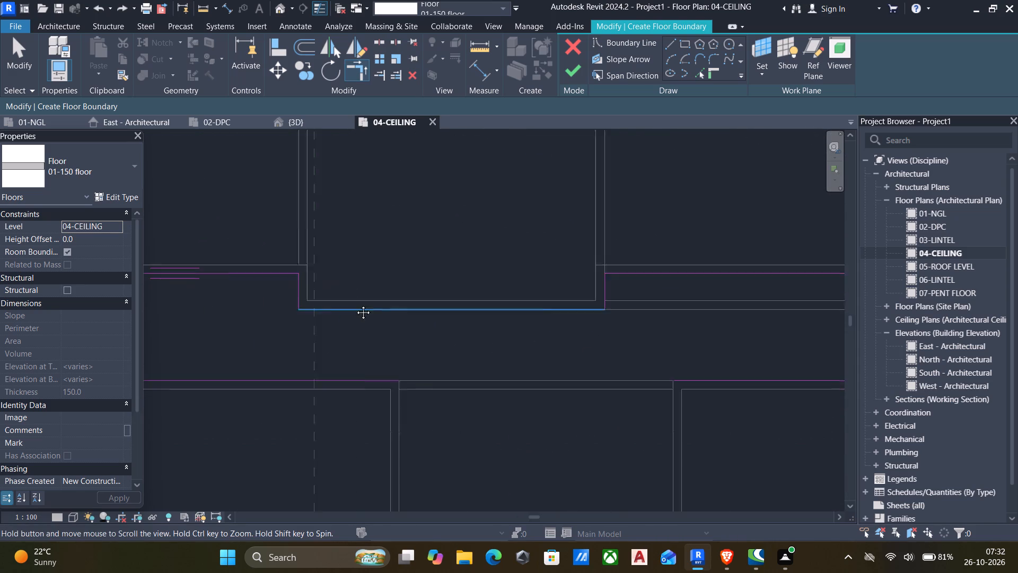
middle_click_drag(355, 305, 318, 298)
scroll(472, 291, "up", 1)
scroll(548, 263, "down", 4)
middle_click_drag(547, 263, 509, 264)
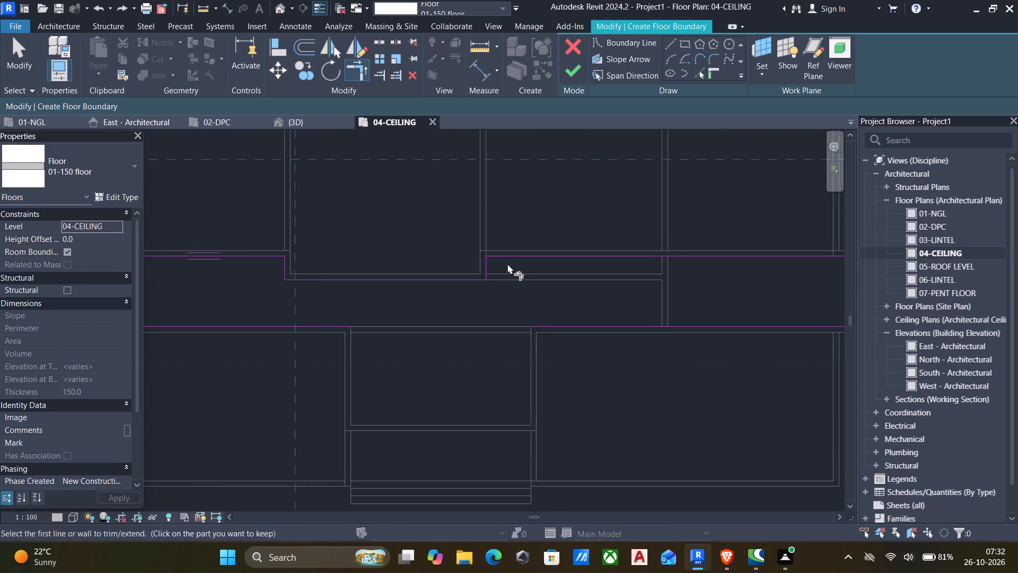
scroll(515, 267, "down", 3)
scroll(738, 279, "up", 5)
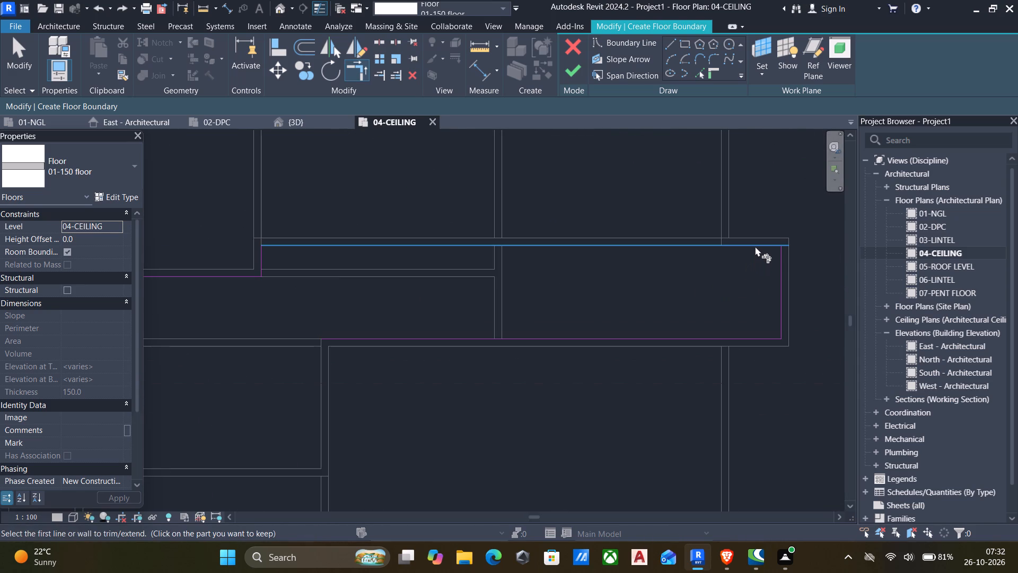
left_click(755, 246)
left_click(783, 264)
Join the two south boundary segments across the entrance hall opening to close the floor outline.
scroll(607, 361, "down", 5)
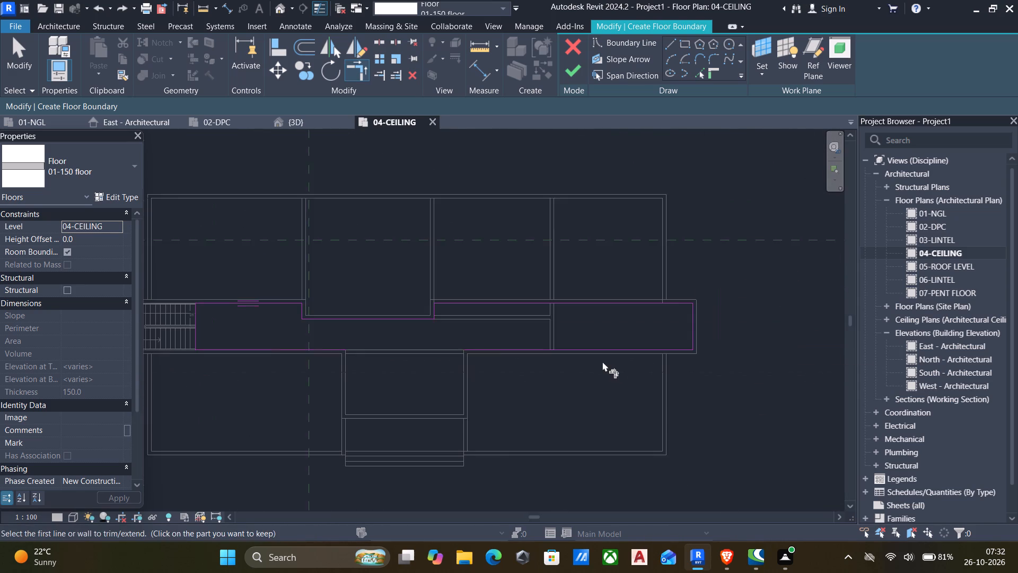
middle_click_drag(599, 361, 861, 345)
scroll(775, 343, "up", 2)
left_click(769, 329)
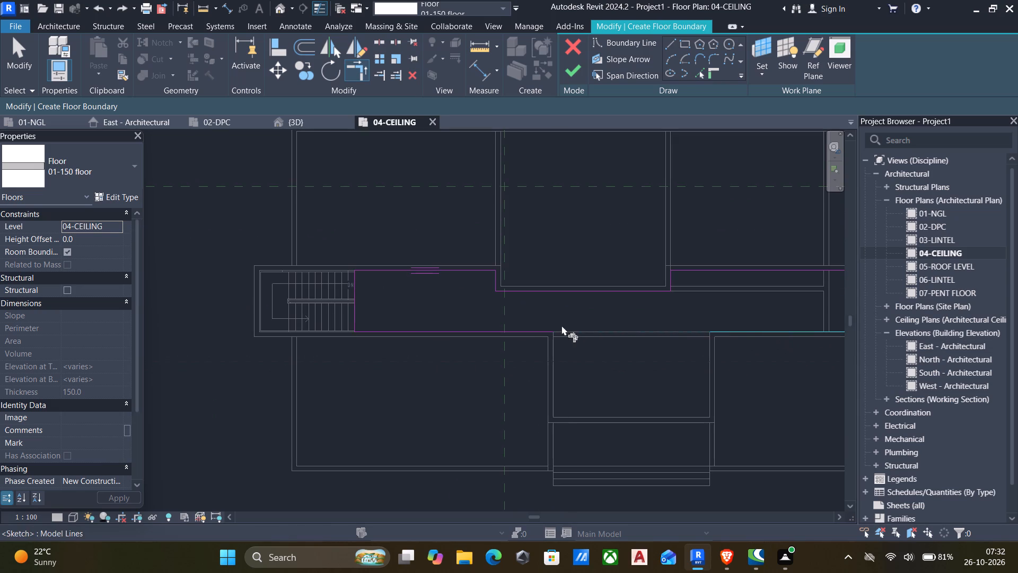
left_click(537, 330)
scroll(370, 314, "down", 2)
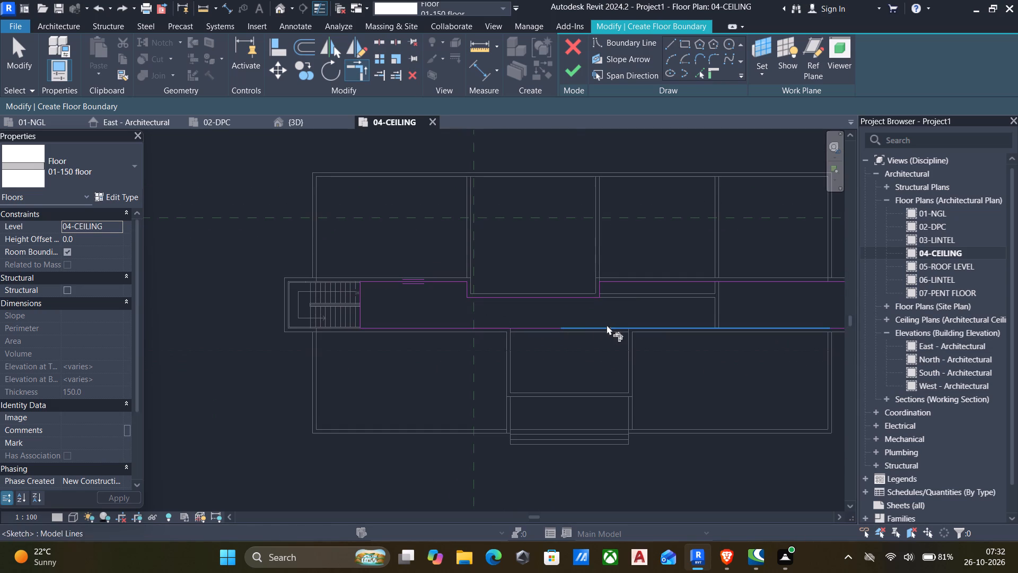
Finish the corridor floor without attaching the walls to its bottom.
left_click(571, 71)
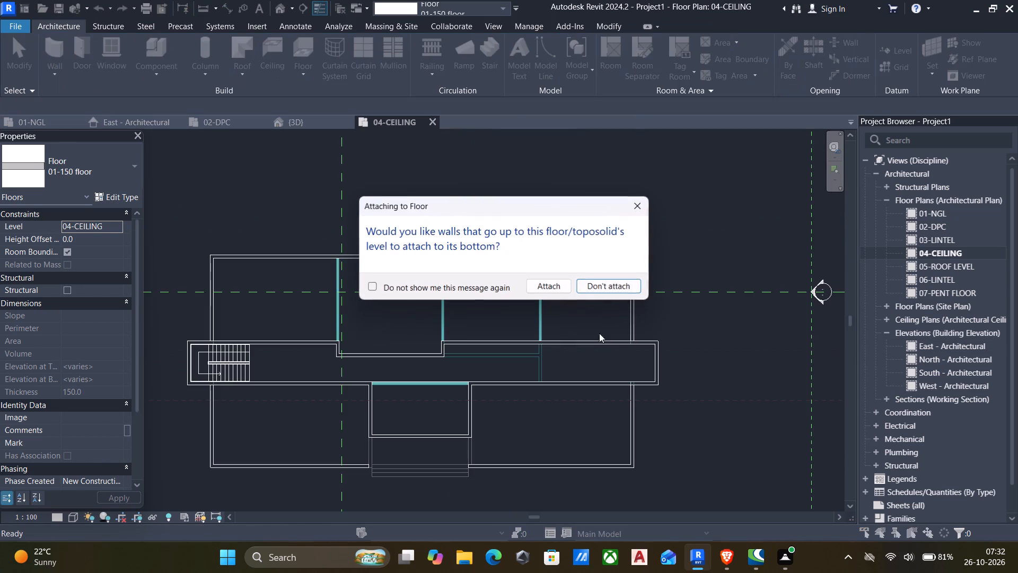
left_click(604, 283)
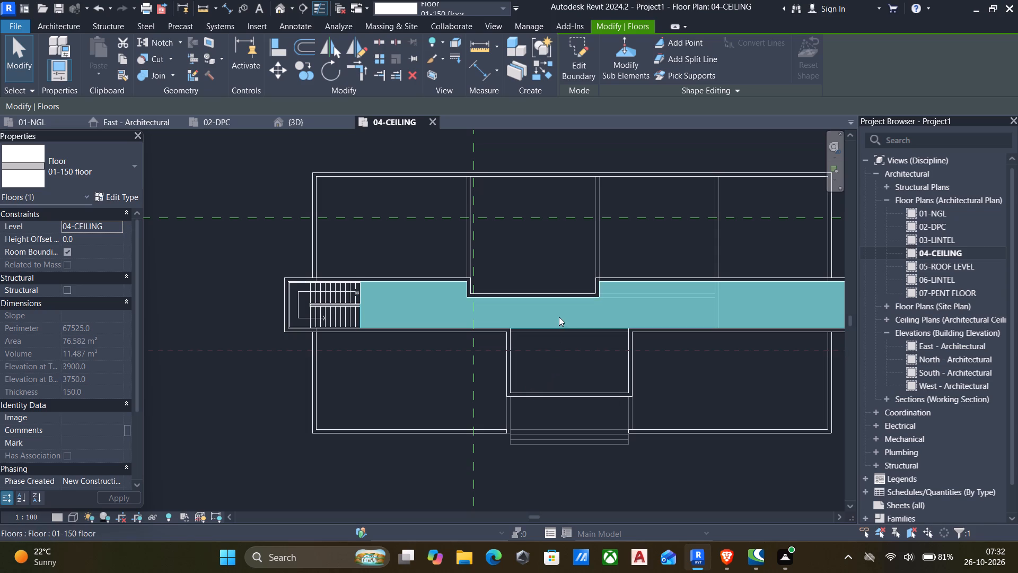
Edit the corridor floor's boundary and pick the inner faces of the entrance hall's east, south and west walls.
left_click(578, 56)
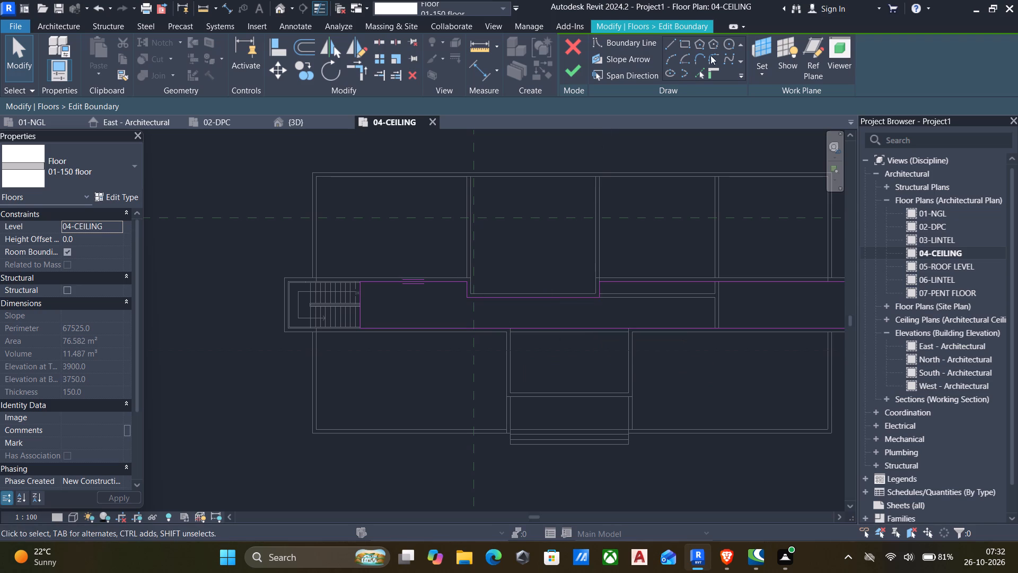
left_click(696, 75)
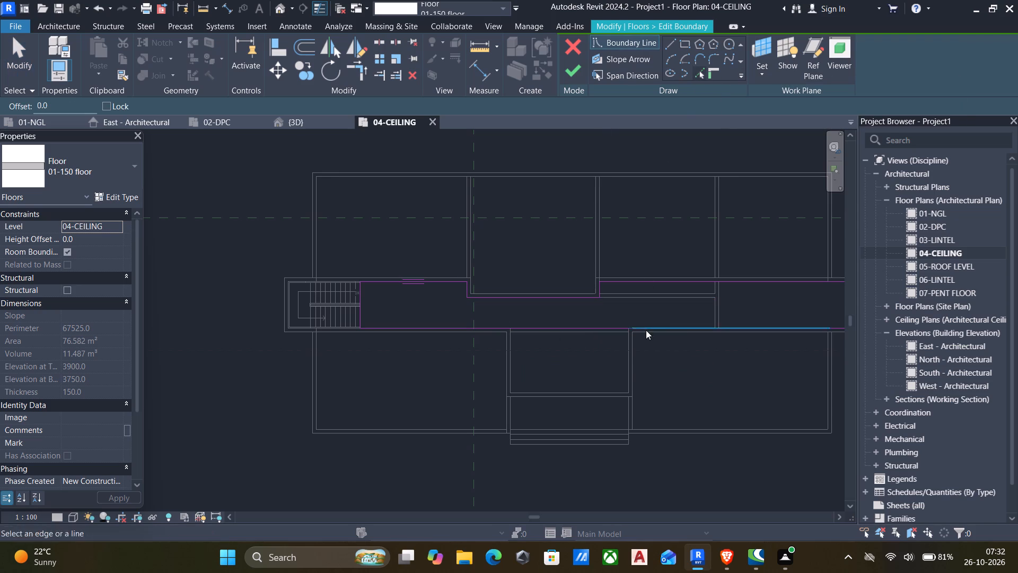
left_click(628, 374)
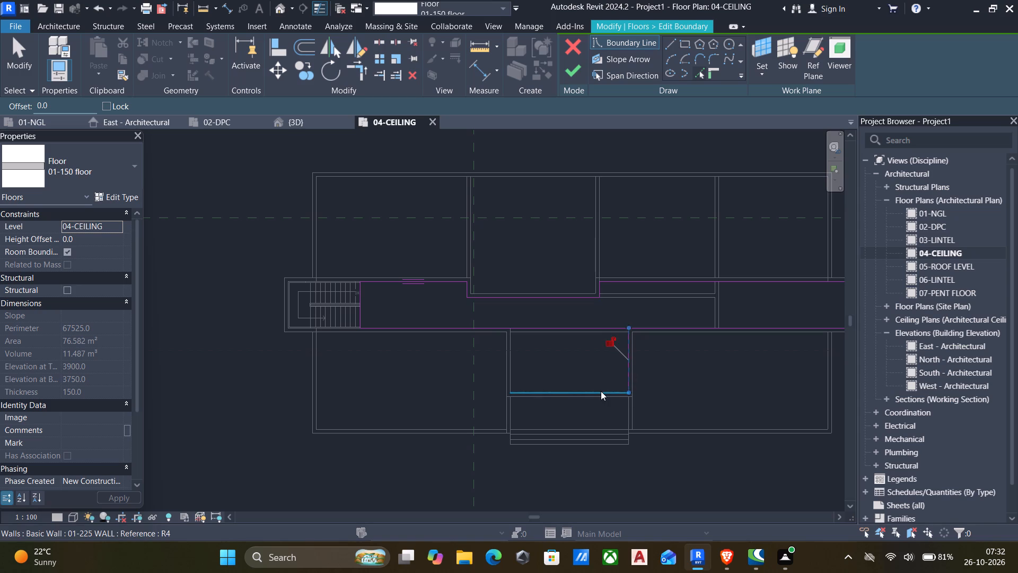
left_click(600, 391)
left_click(512, 370)
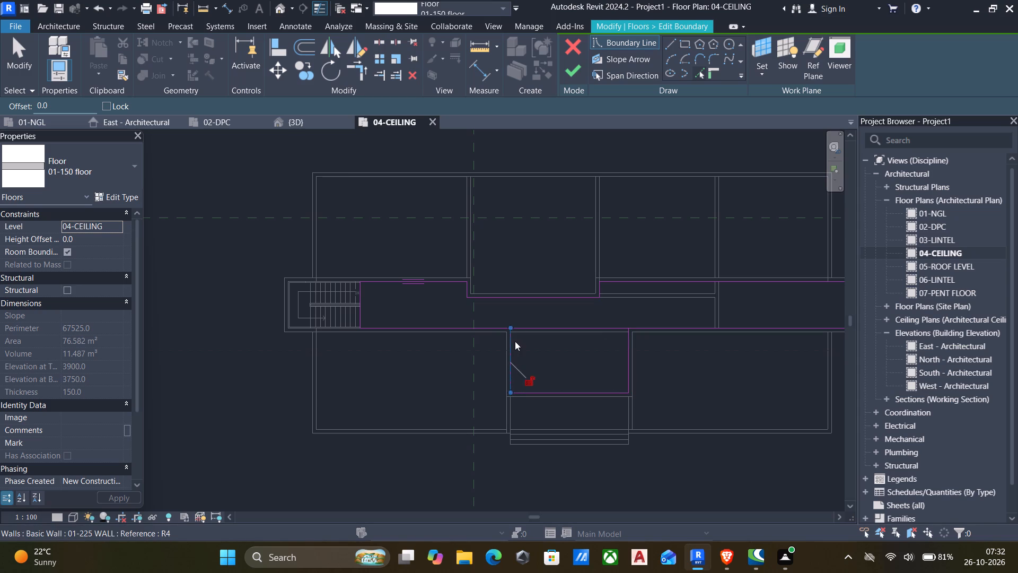
Trim the corridor's south boundary lines to corners with the entrance hall's west and east lines.
left_click(350, 65)
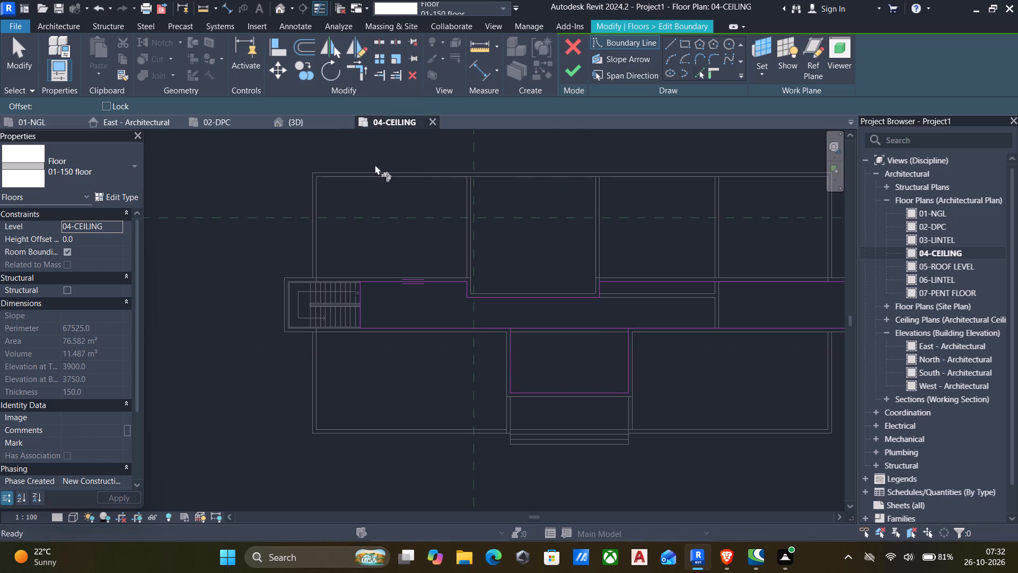
scroll(480, 328, "up", 4)
left_click(504, 322)
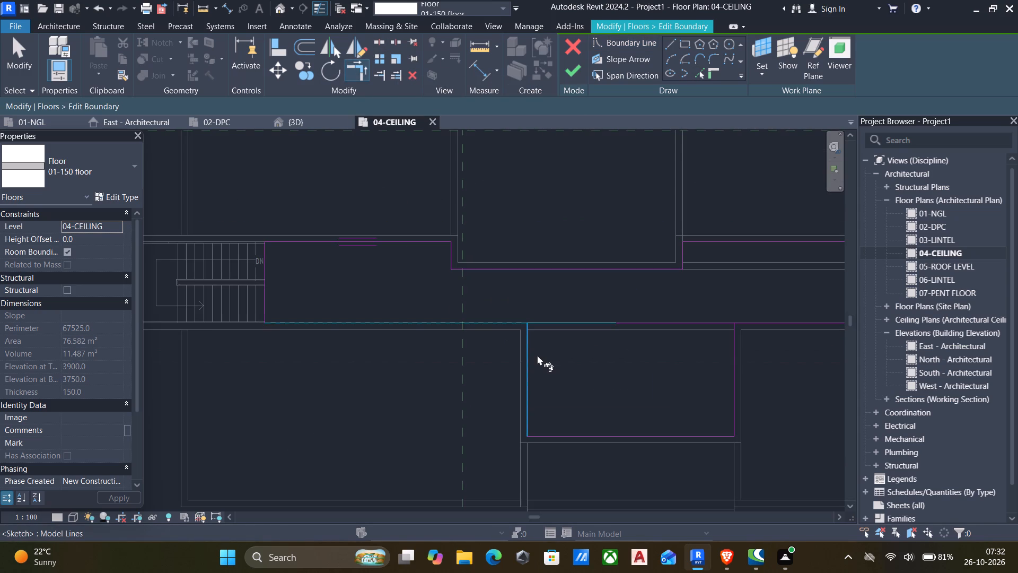
left_click(528, 368)
left_click(784, 326)
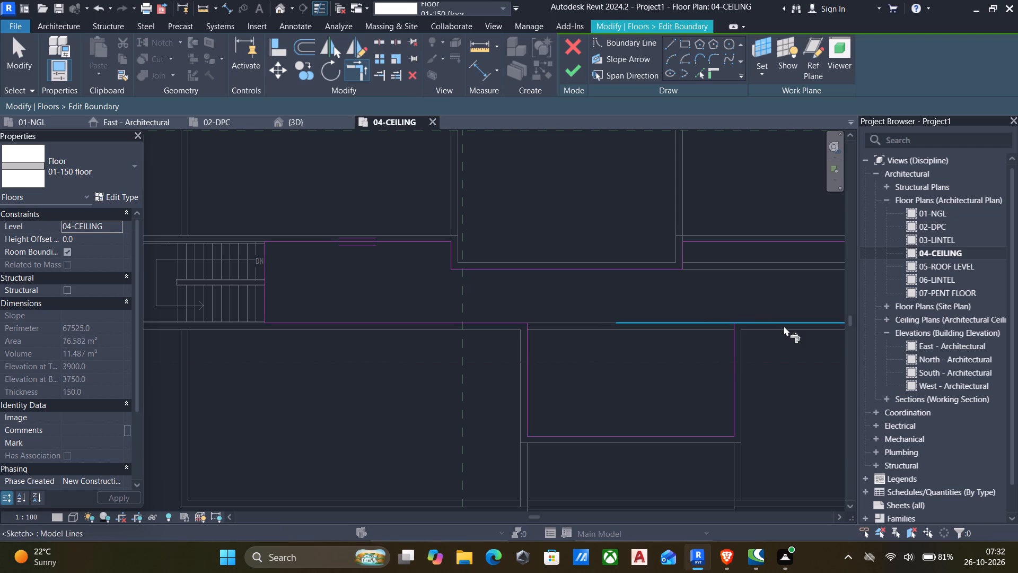
left_click(736, 385)
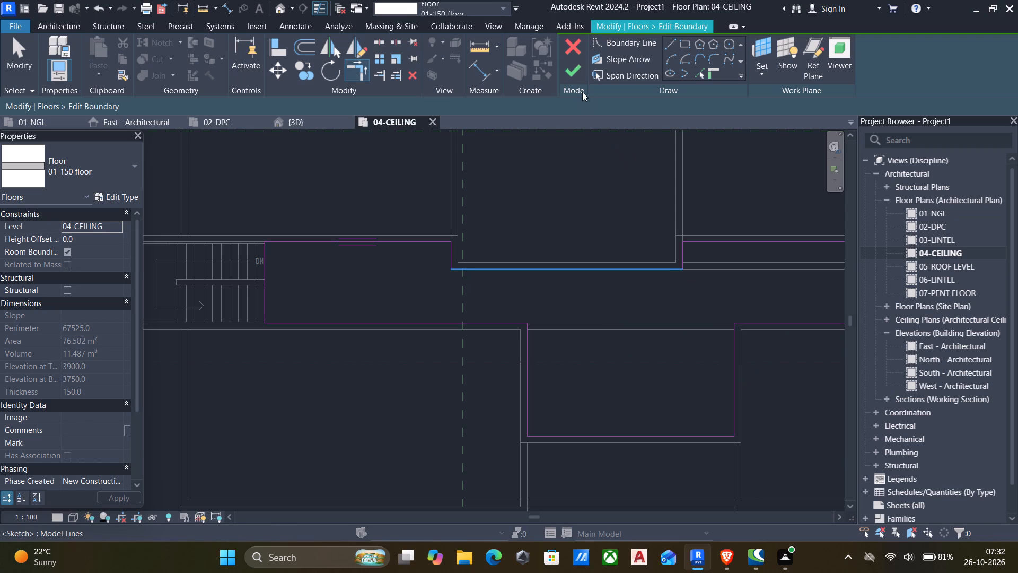
Finish the floor boundary edit without attaching the walls to the floor's bottom.
left_click(573, 74)
scroll(660, 379, "down", 5)
left_click(619, 284)
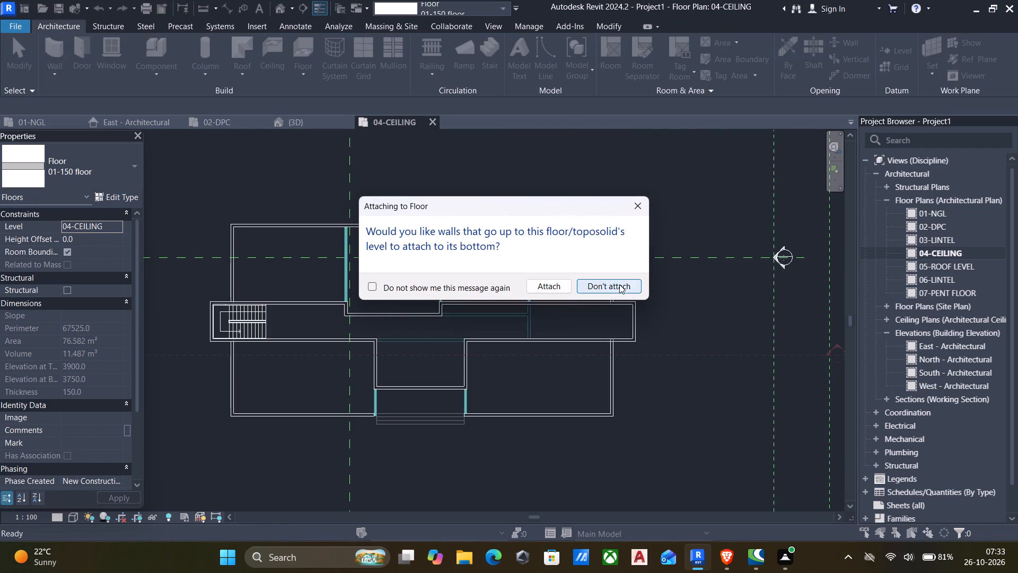
Hide the categories of the horizontal reference plane and section line crossing the building in the 04-CEILING plan.
scroll(540, 354, "down", 6)
middle_click_drag(540, 354, 534, 345)
scroll(526, 338, "down", 2)
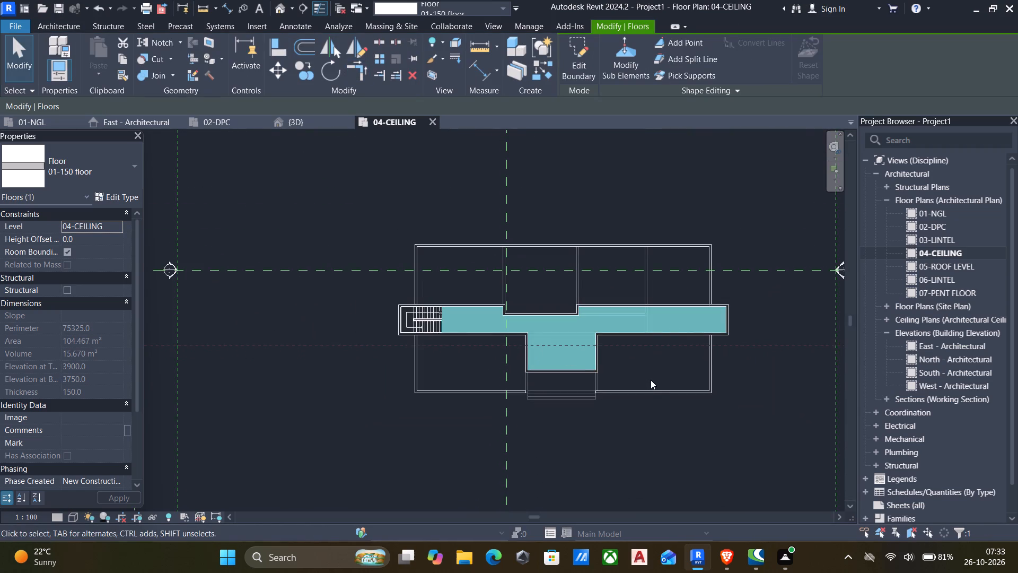
middle_click_drag(651, 380, 601, 351)
scroll(594, 349, "down", 3)
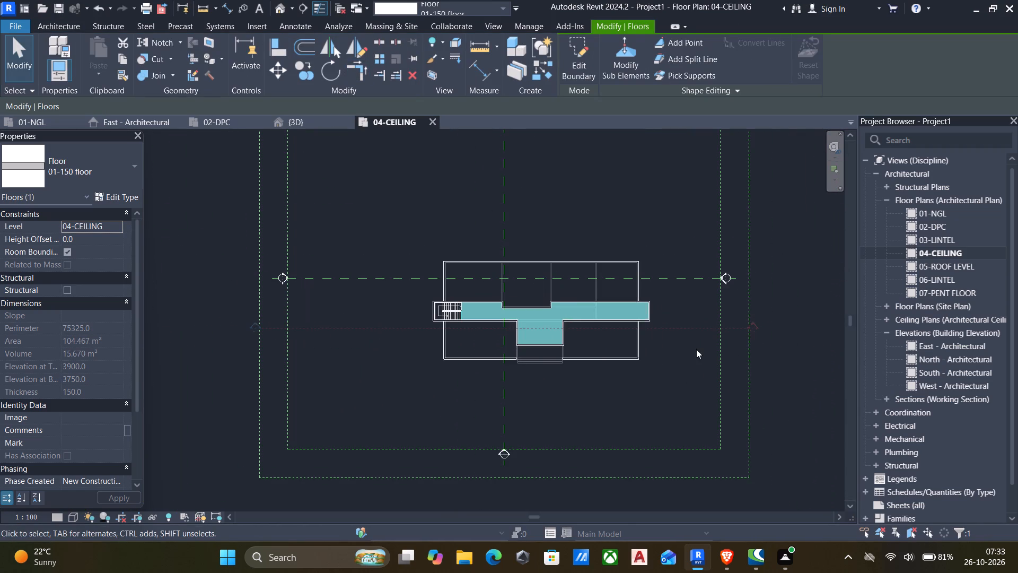
left_click(696, 349)
left_click_drag(701, 368, 691, 238)
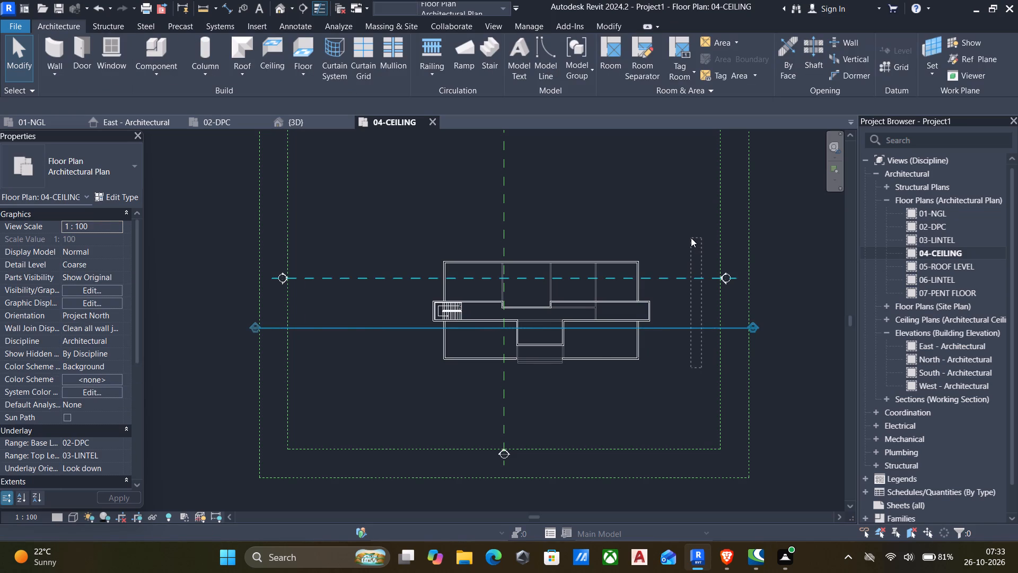
left_click_drag(691, 238, 689, 234)
right_click(619, 191)
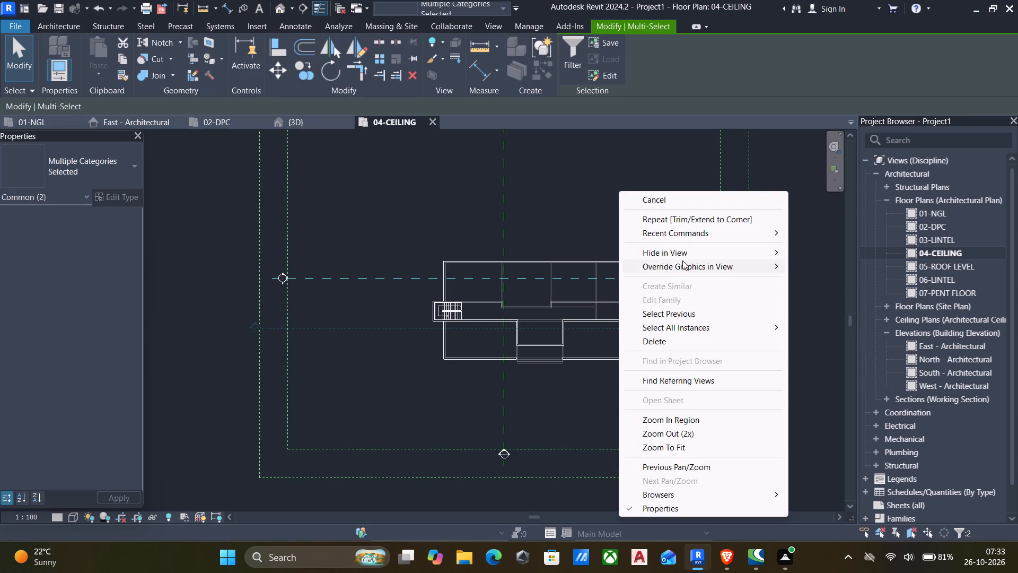
left_click(681, 256)
left_click(813, 269)
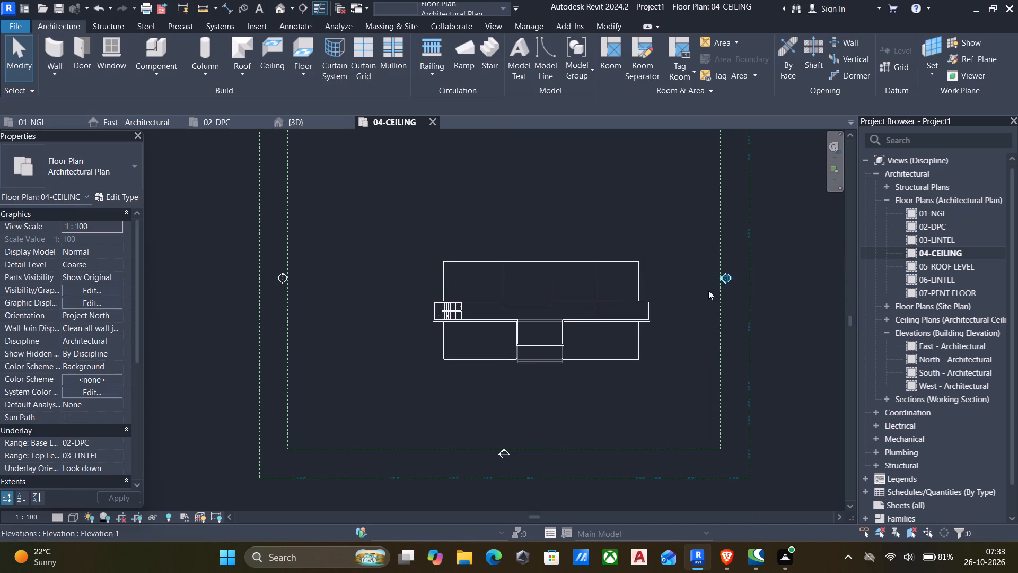
Select the elevation marker east of the building and hide its category in the 04-CEILING plan.
middle_click_drag(666, 319, 665, 331)
scroll(670, 340, "down", 3)
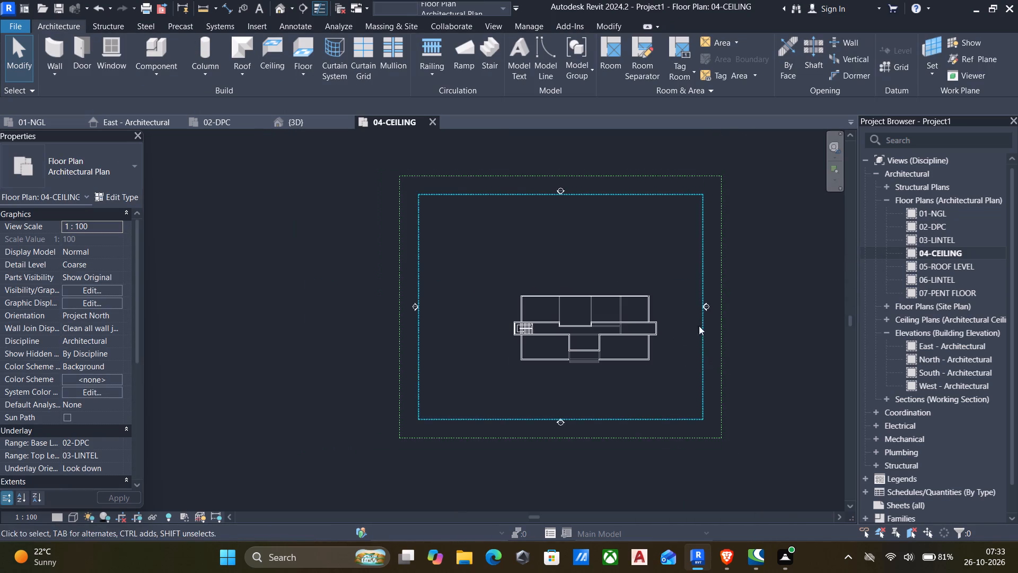
left_click_drag(684, 273, 735, 340)
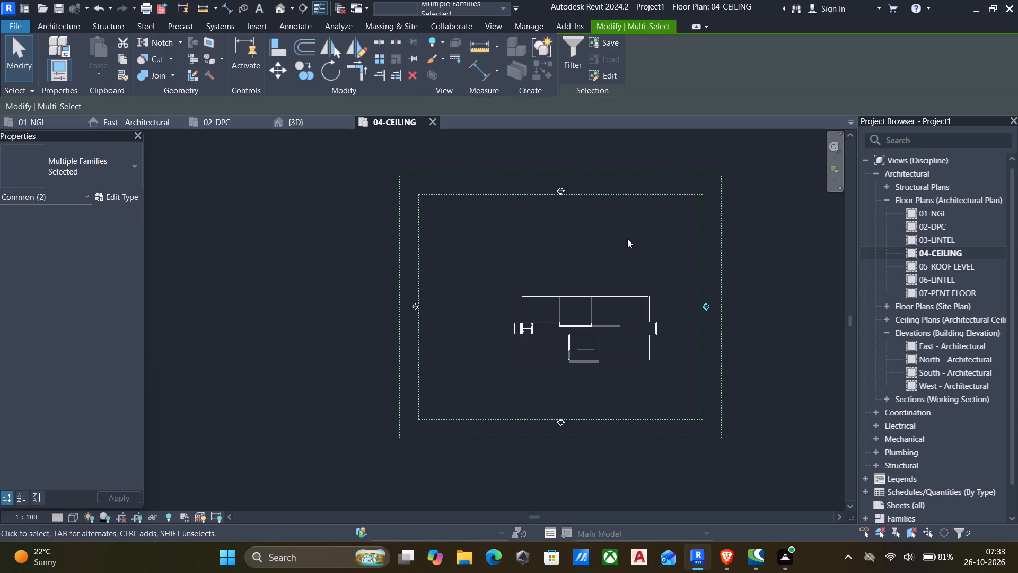
right_click(627, 239)
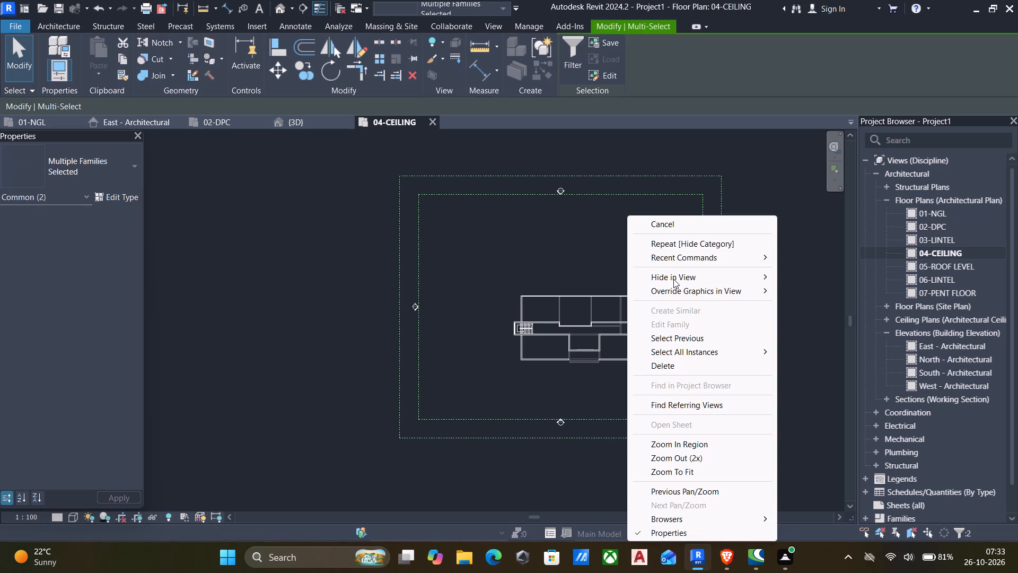
left_click(673, 279)
left_click(793, 286)
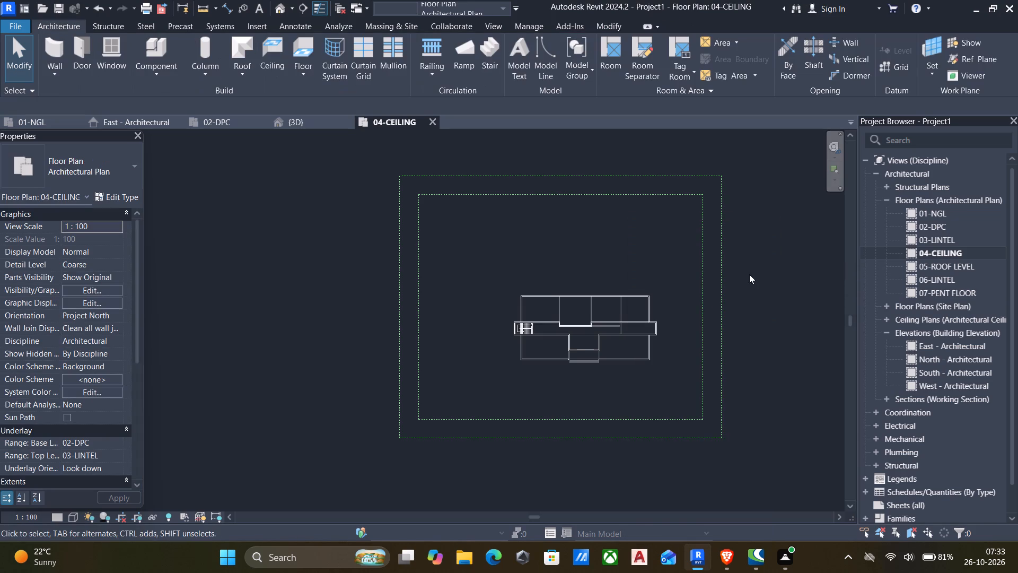
Hide the Grids and Levels and Views Overall scope boxes as individual elements in the 04-CEILING plan.
left_click(704, 266)
right_click(681, 253)
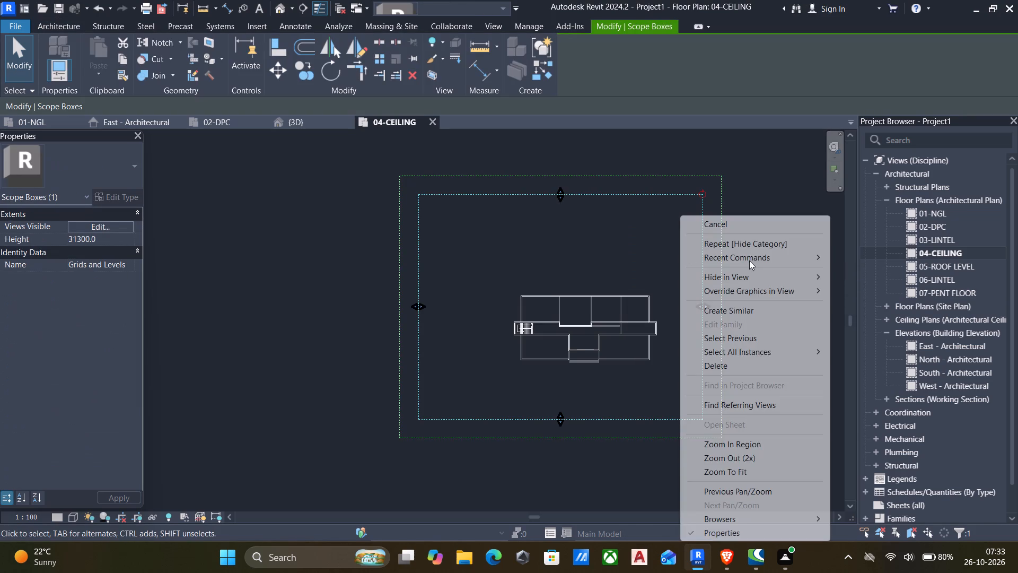
left_click(730, 277)
left_click(861, 272)
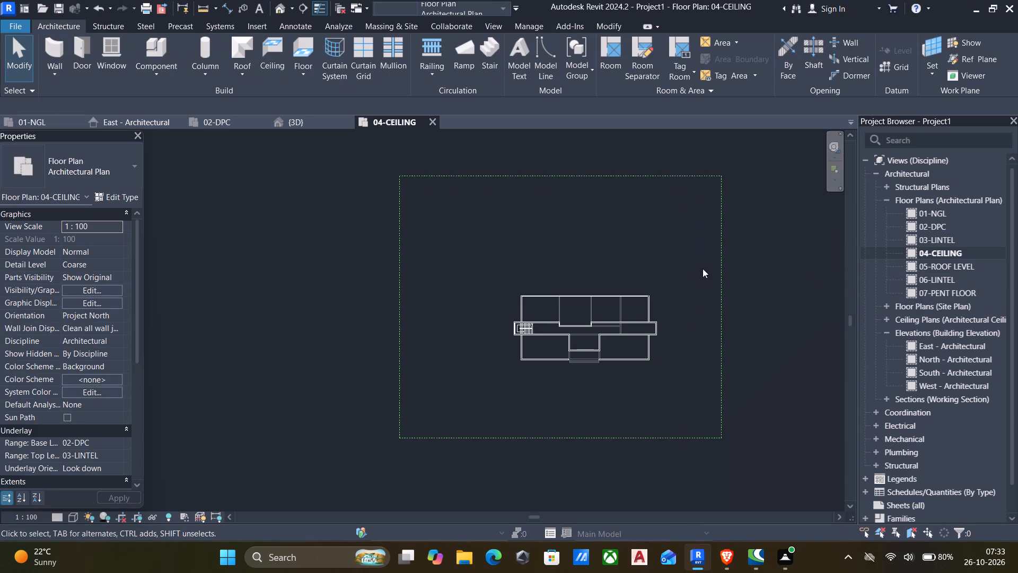
left_click(718, 283)
right_click(686, 253)
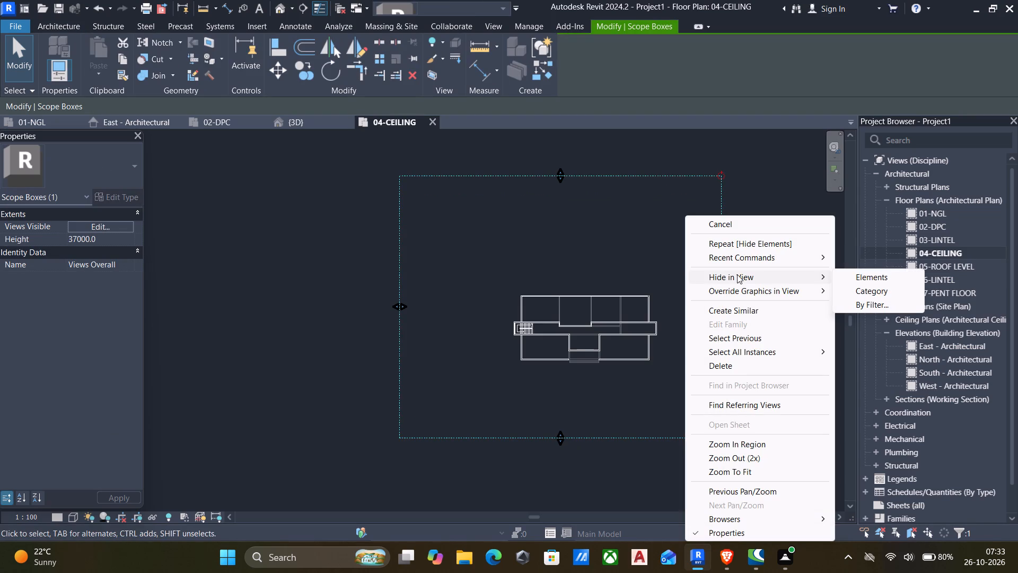
left_click(737, 274)
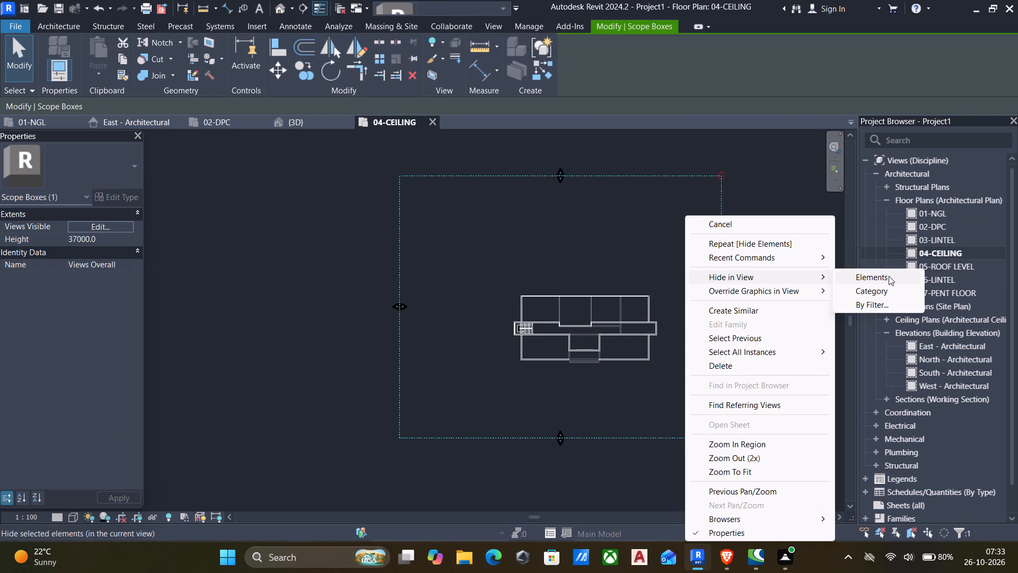
left_click(889, 276)
Examine the building in 3D from several sides, checking the corridor, entrance hall and stair, with a brief look at the 02-DPC plan.
middle_click(699, 296)
middle_click_drag(695, 302, 615, 310)
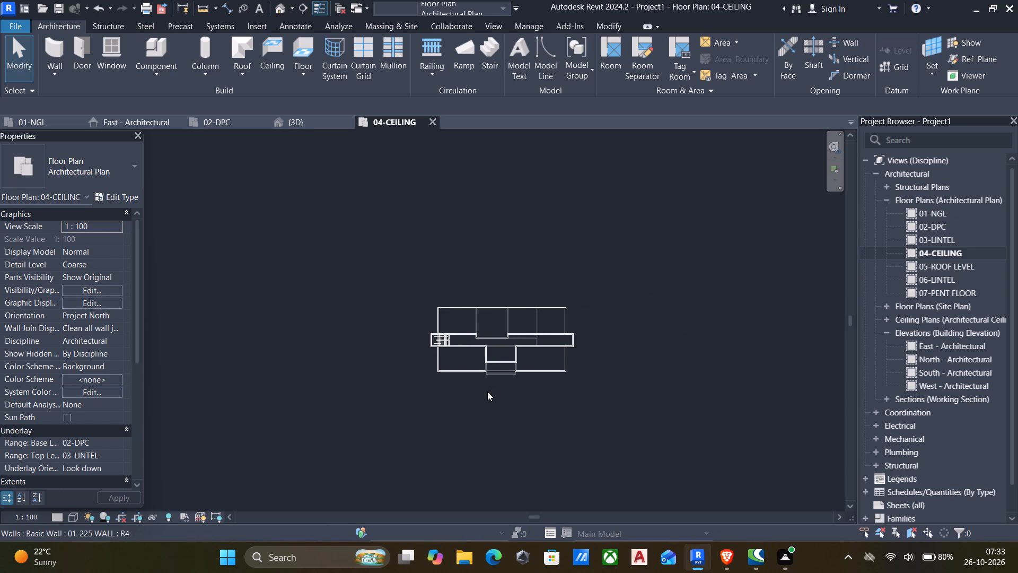
scroll(487, 392, "up", 3)
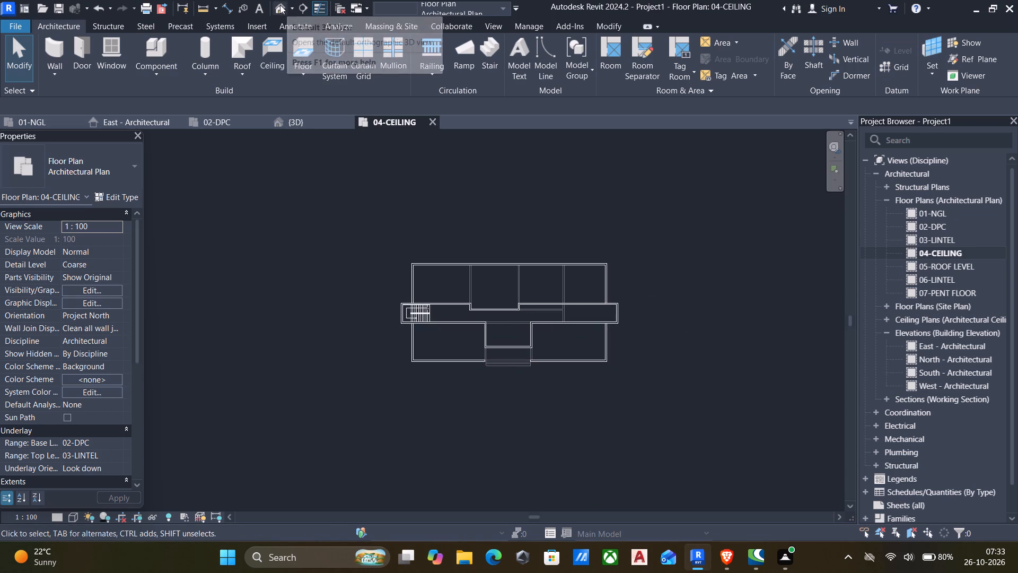
left_click(280, 5)
scroll(437, 317, "down", 13)
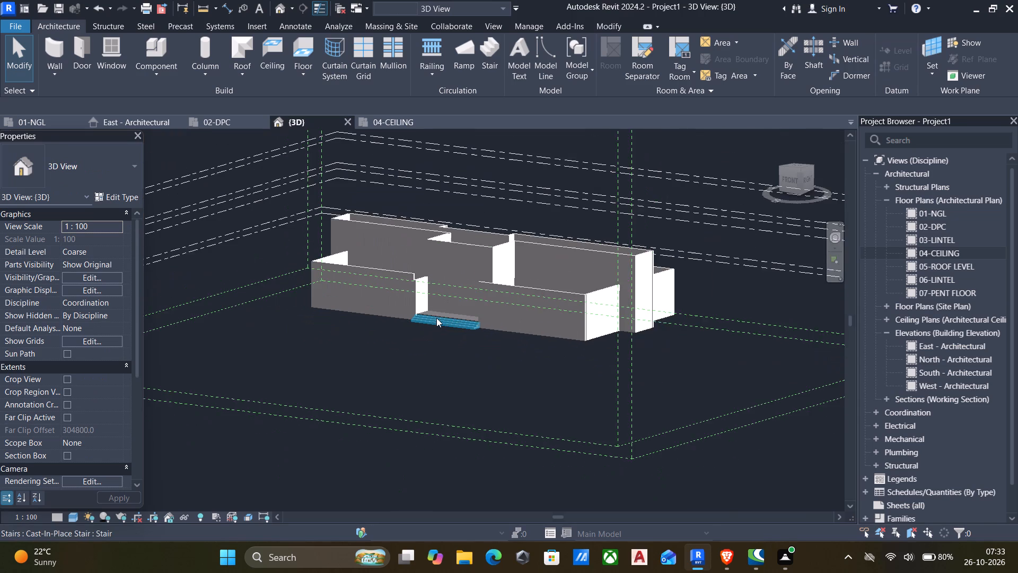
middle_click_drag(434, 323, 424, 369)
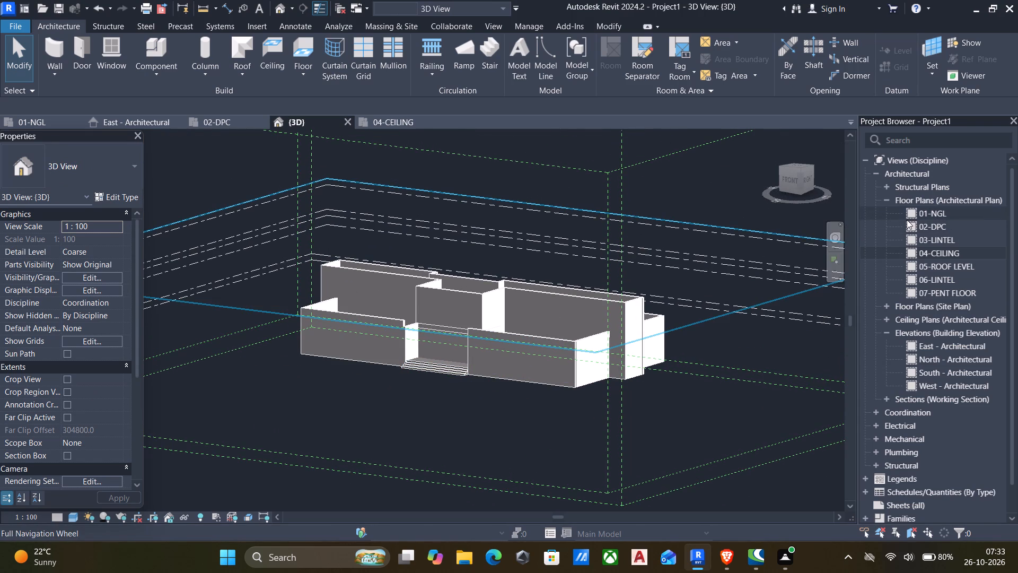
double_click(907, 225)
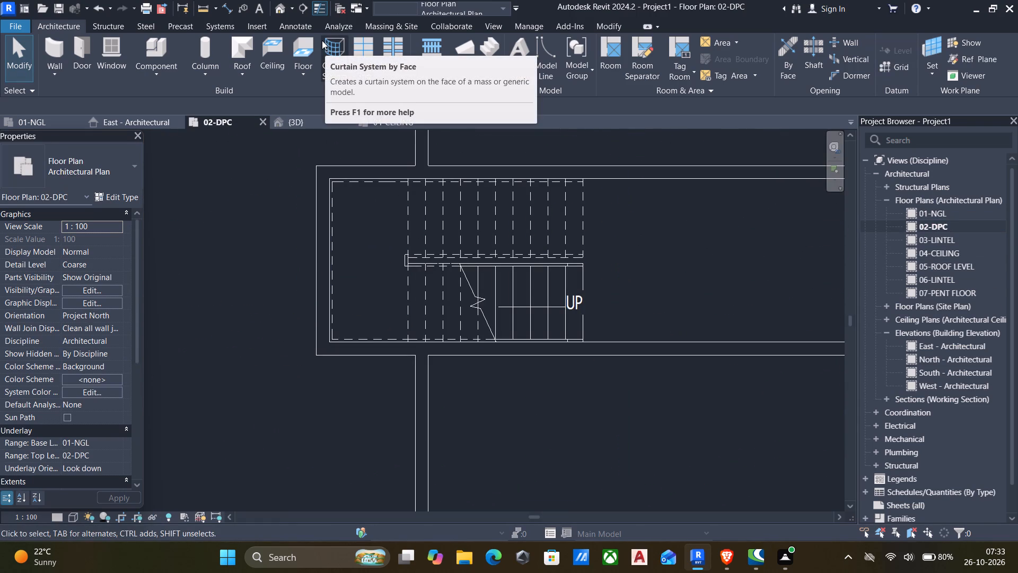
left_click(280, 8)
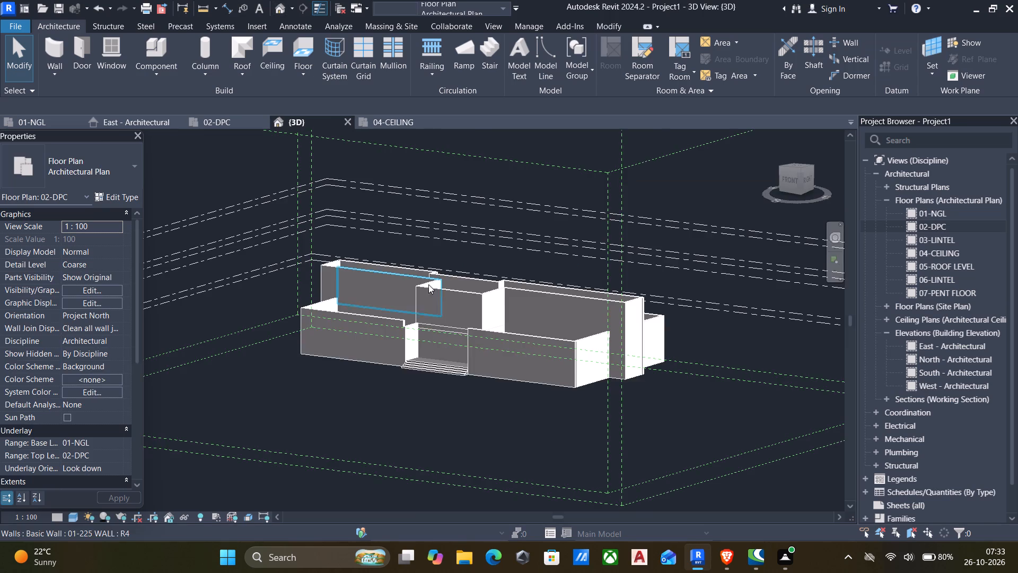
scroll(435, 298, "down", 1)
middle_click_drag(433, 303, 358, 449, "shift")
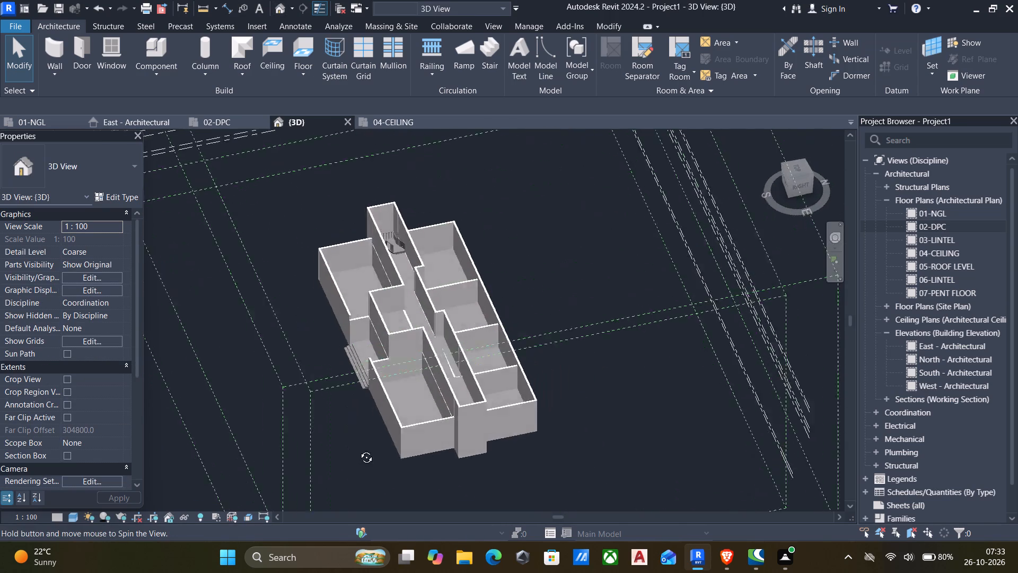
middle_click_drag(358, 449, 296, 445, "shift")
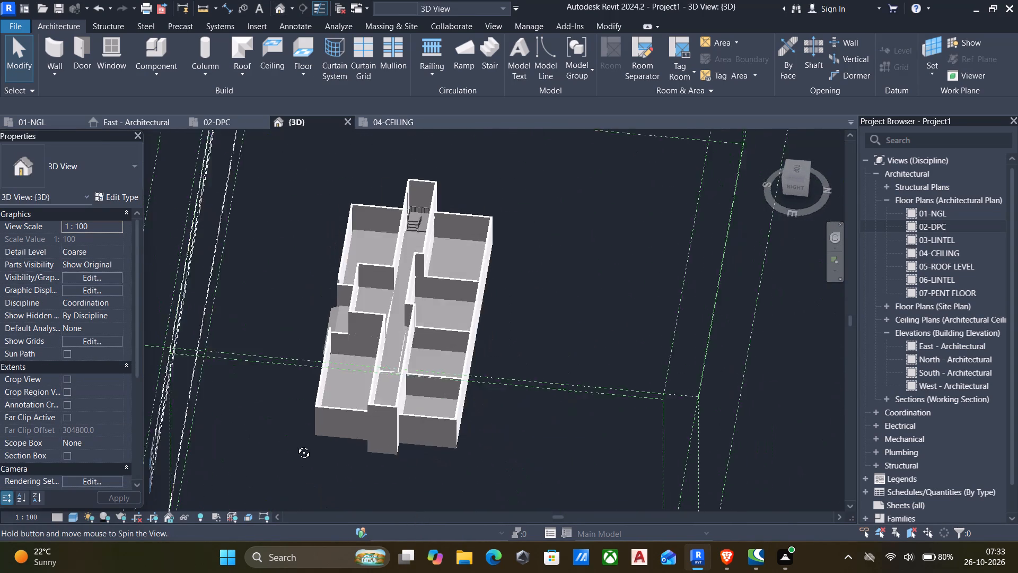
middle_click_drag(296, 445, 480, 353, "shift")
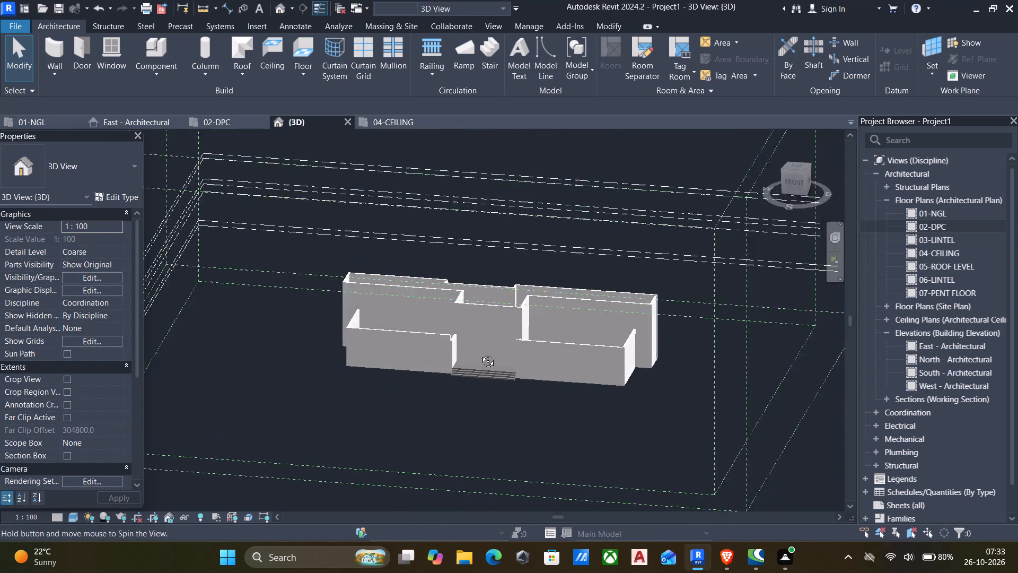
middle_click_drag(480, 353, 425, 334, "shift")
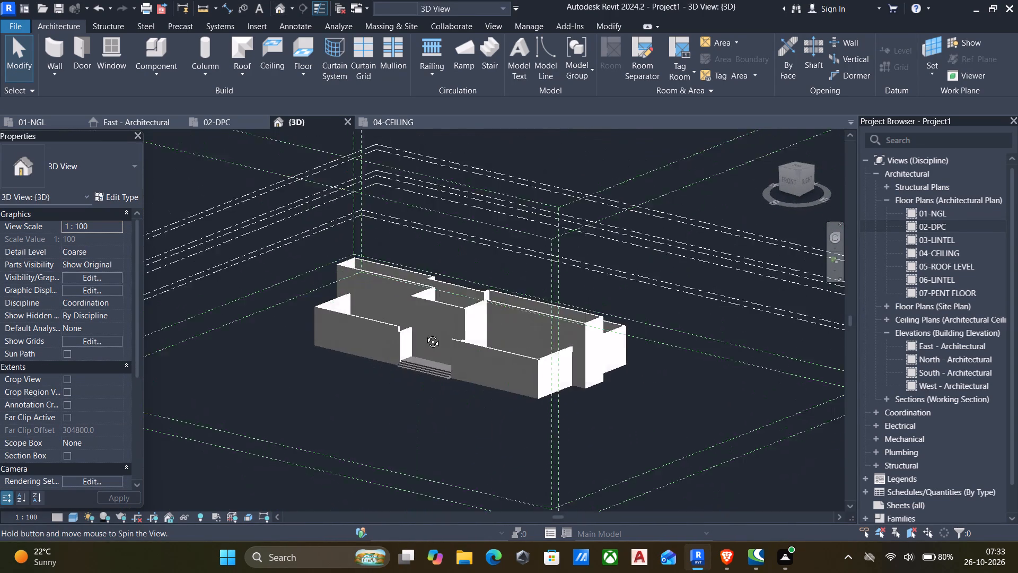
middle_click_drag(425, 334, 586, 317, "shift")
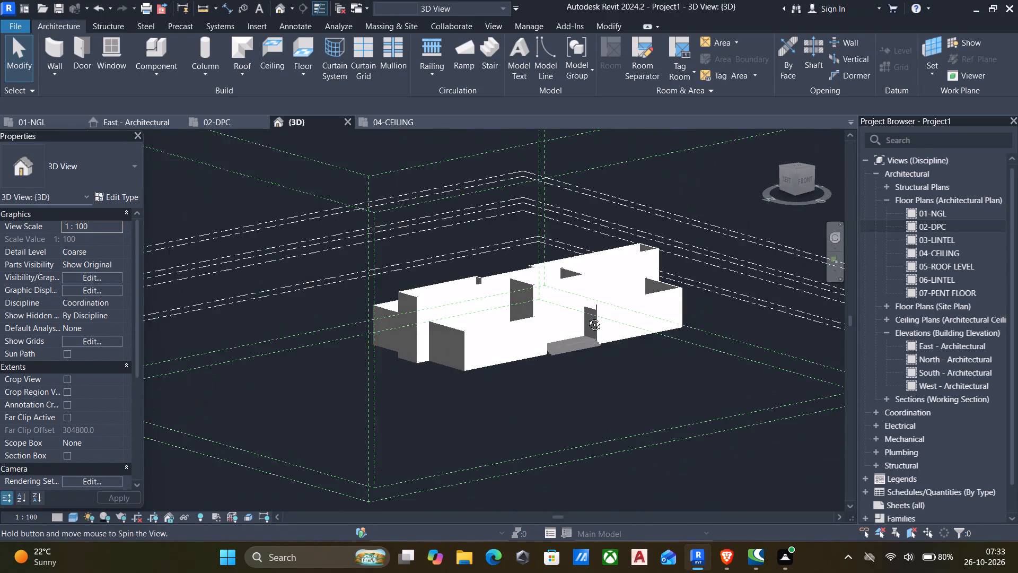
middle_click_drag(586, 317, 451, 410, "shift")
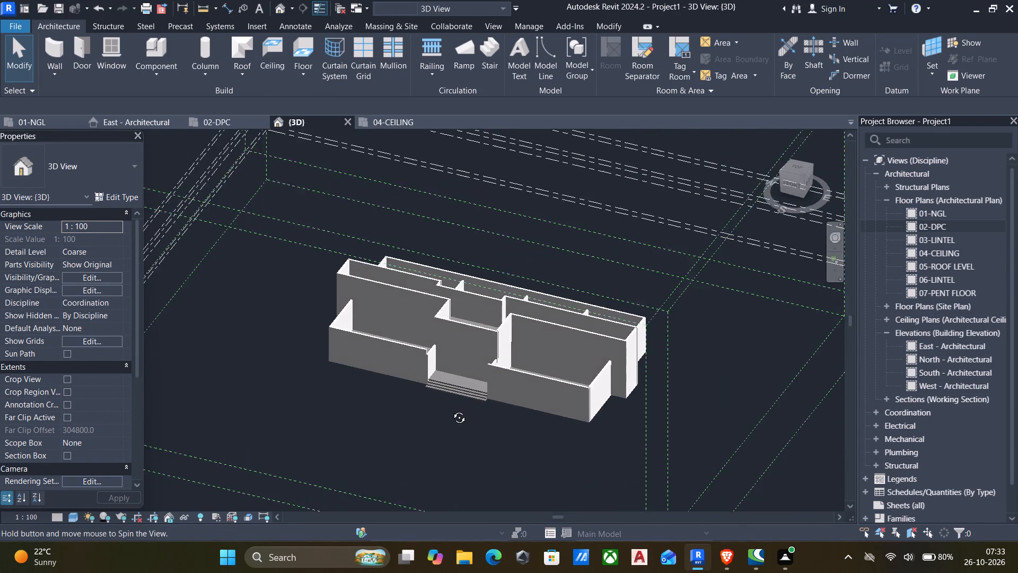
middle_click_drag(451, 410, 451, 410, "shift")
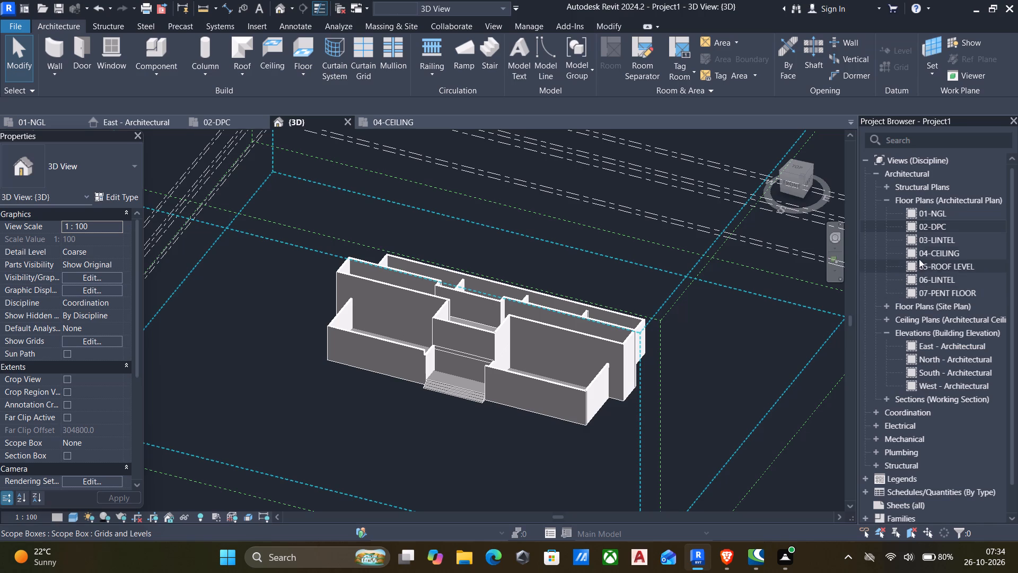
In the 04-CEILING plan, draw a short 01-225 stub wall northwards from the entrance hall's east wall into the corridor.
double_click(913, 252)
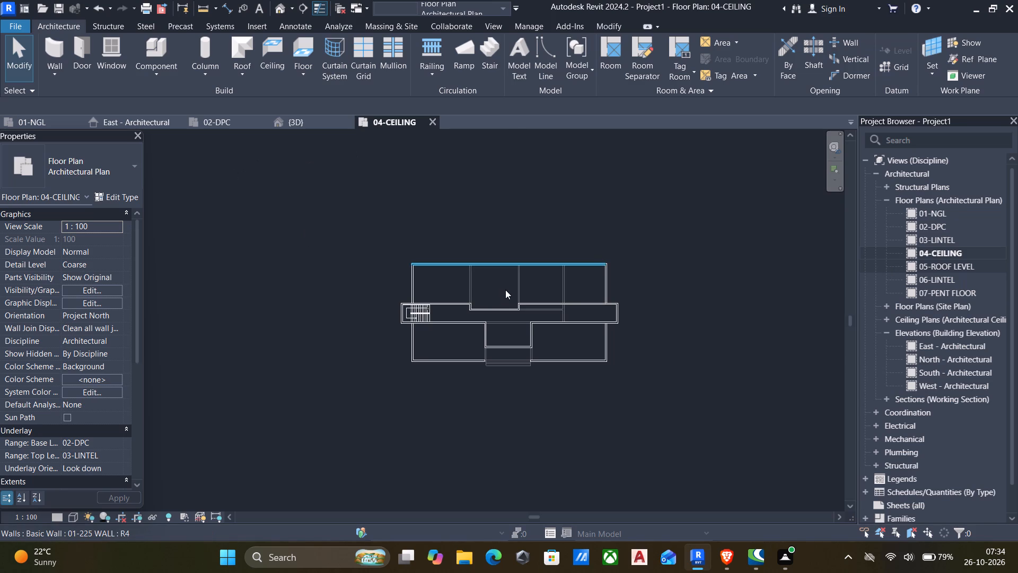
type("wa")
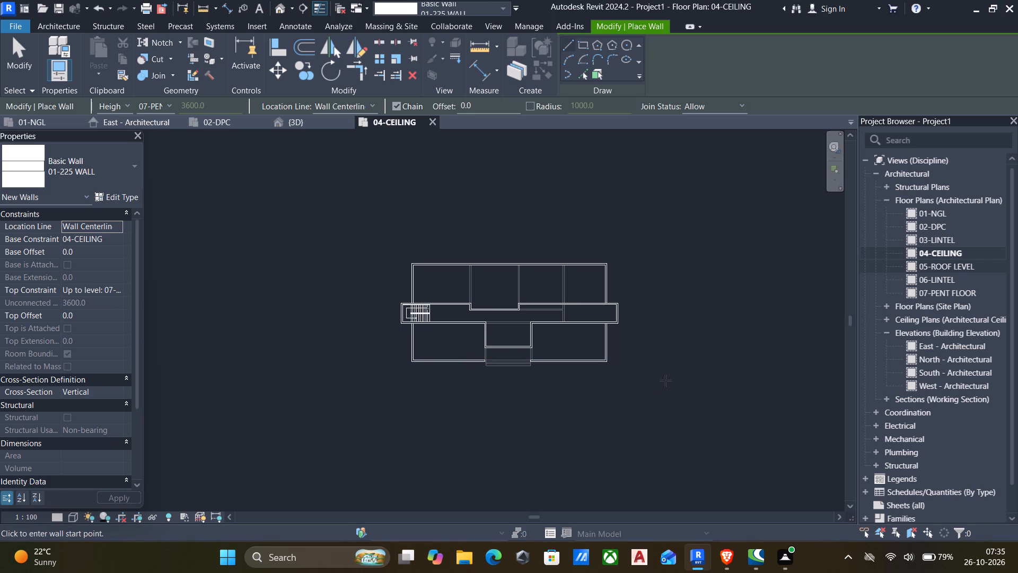
scroll(633, 361, "up", 5)
scroll(431, 229, "up", 8)
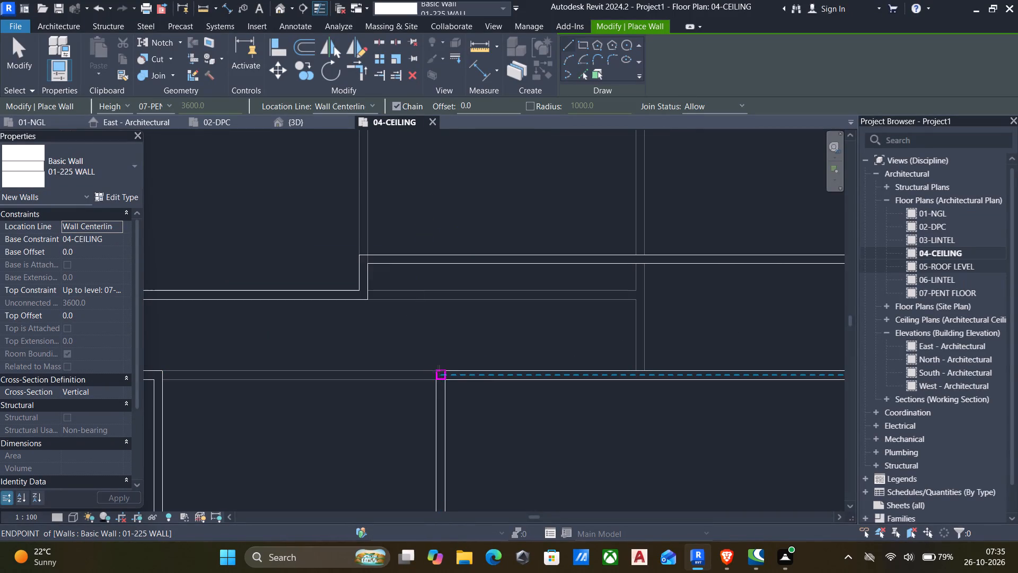
scroll(439, 371, "up", 4)
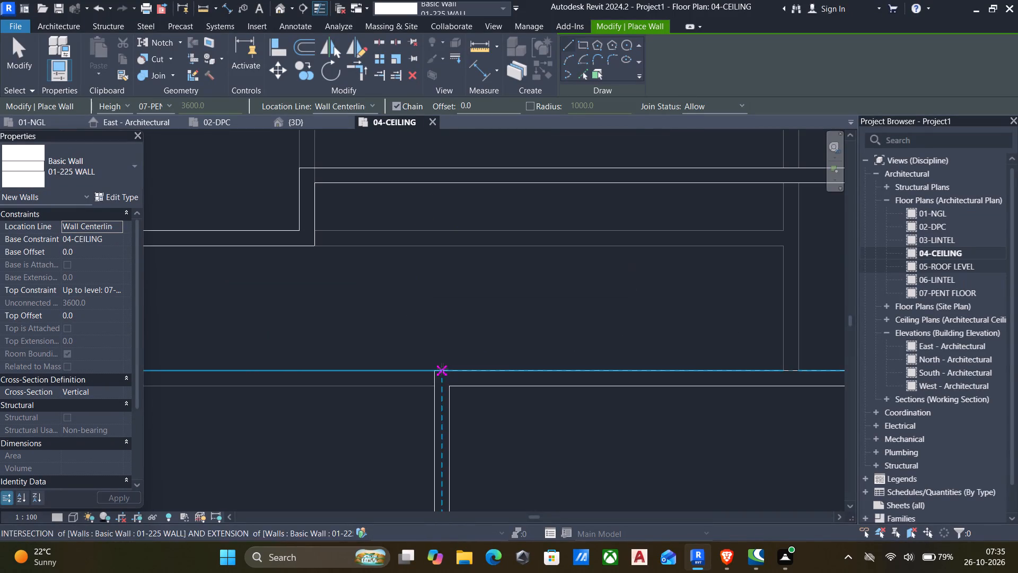
left_click(440, 369)
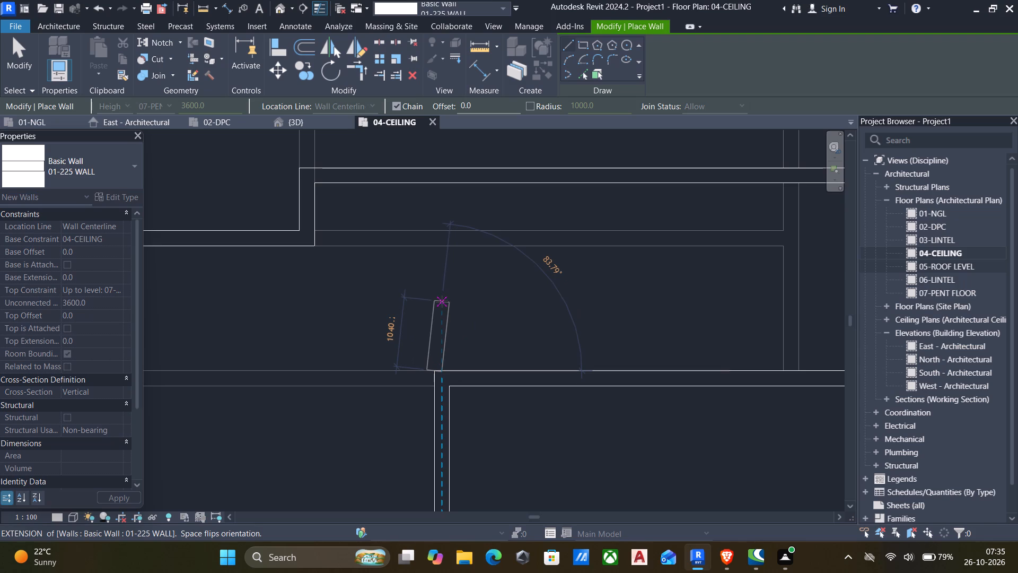
key("Escape")
scroll(441, 374, "up", 2)
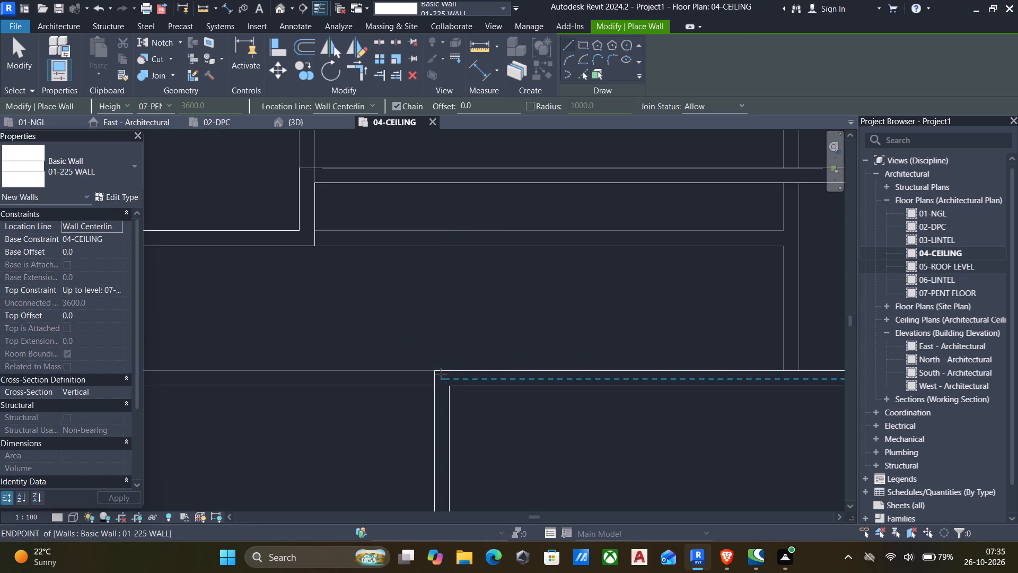
scroll(441, 374, "up", 3)
left_click(441, 366)
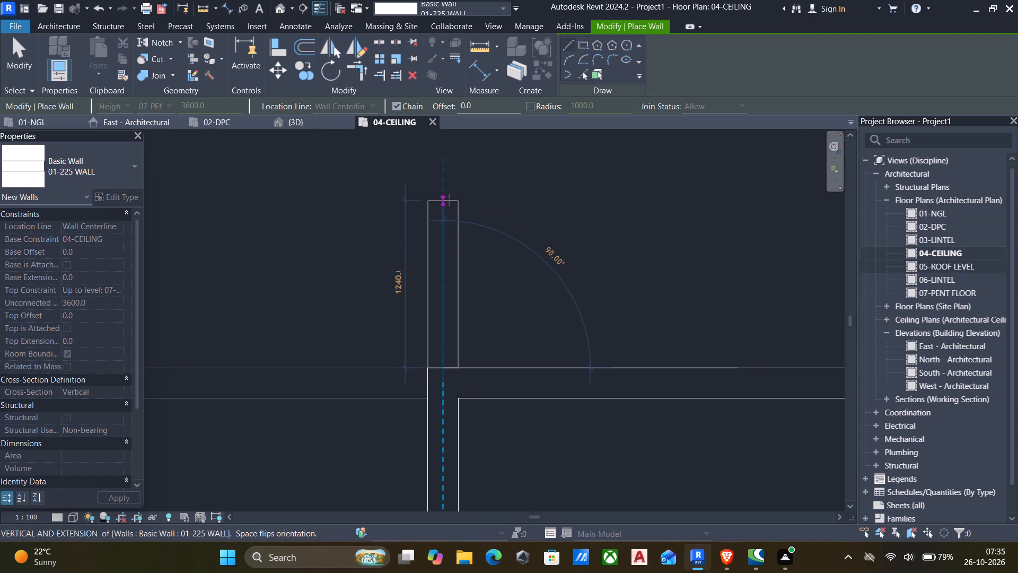
middle_click_drag(449, 199, 431, 299)
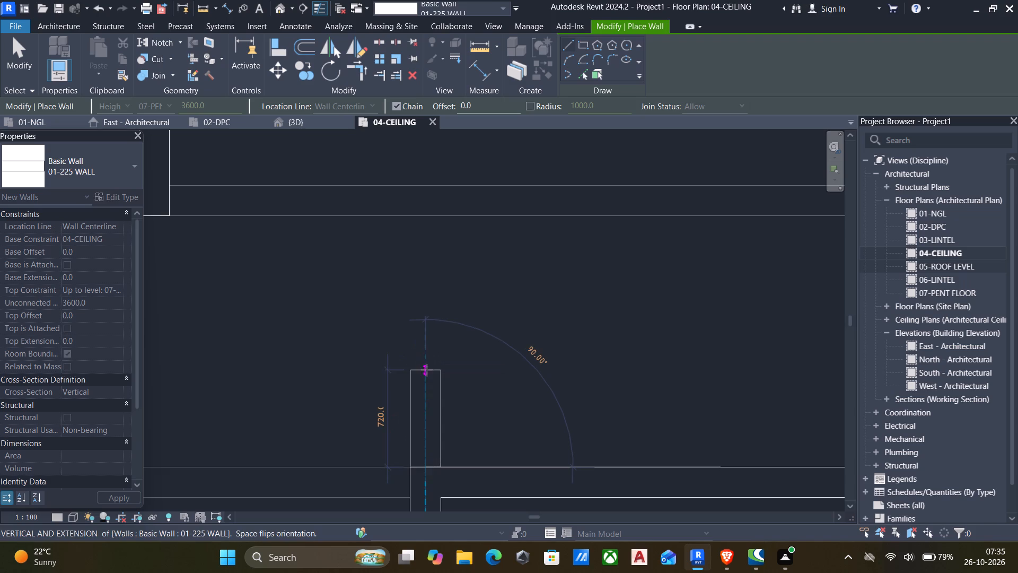
left_click(425, 387)
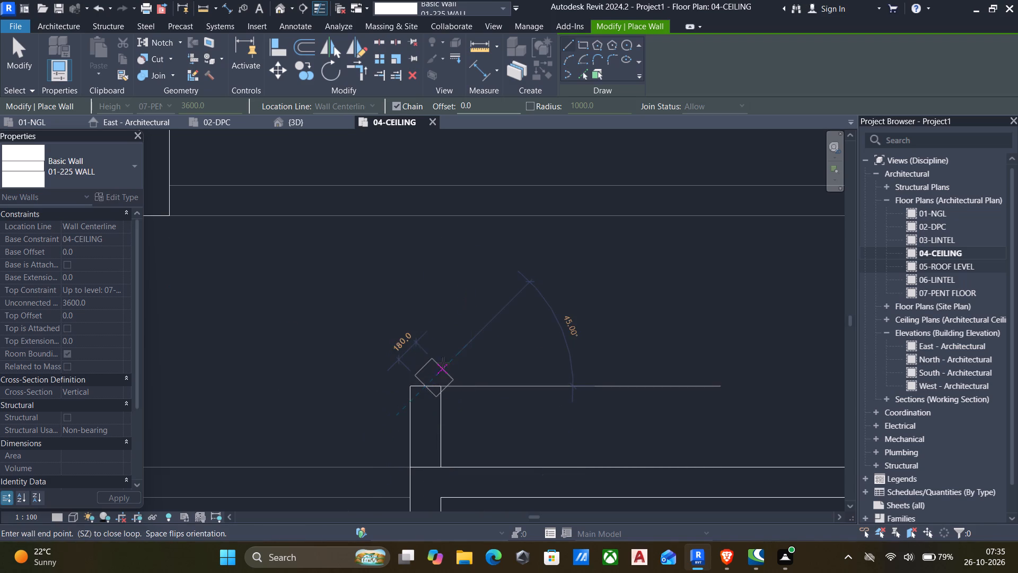
key("Escape")
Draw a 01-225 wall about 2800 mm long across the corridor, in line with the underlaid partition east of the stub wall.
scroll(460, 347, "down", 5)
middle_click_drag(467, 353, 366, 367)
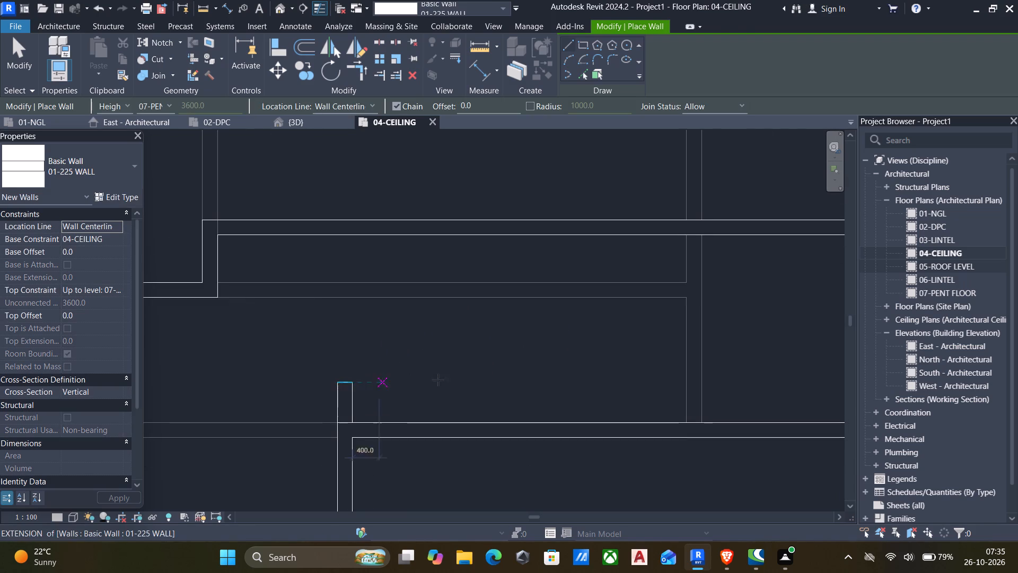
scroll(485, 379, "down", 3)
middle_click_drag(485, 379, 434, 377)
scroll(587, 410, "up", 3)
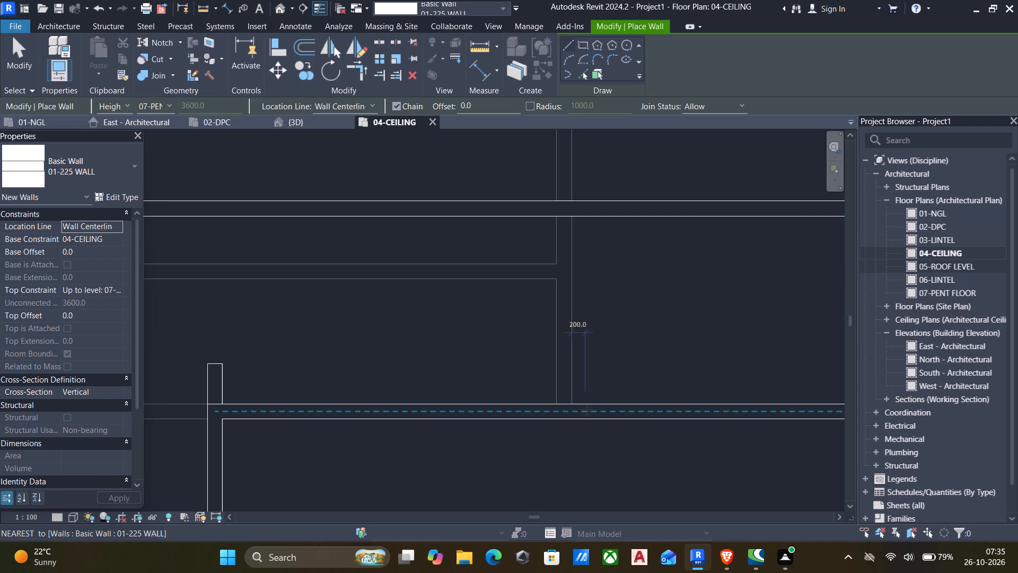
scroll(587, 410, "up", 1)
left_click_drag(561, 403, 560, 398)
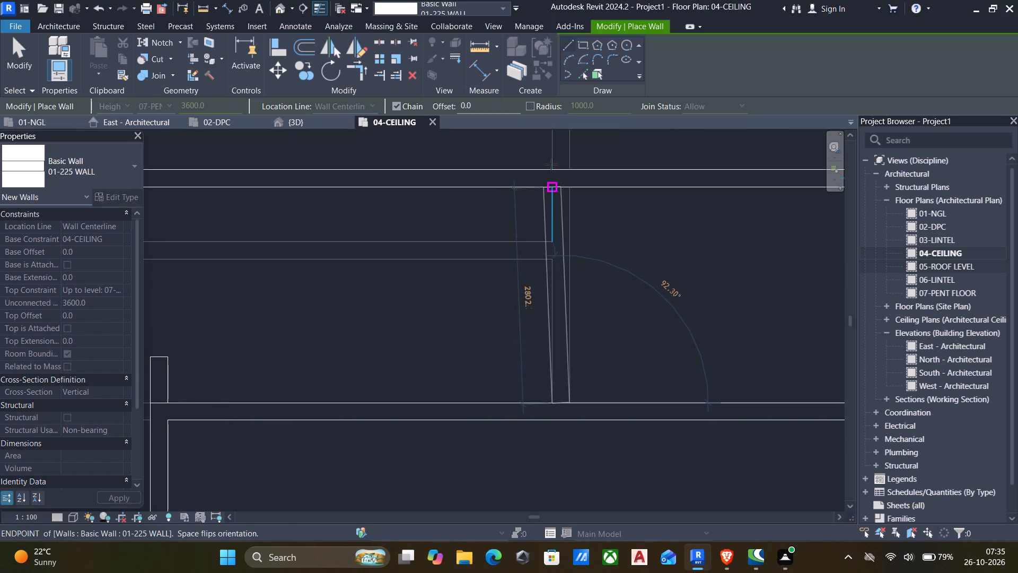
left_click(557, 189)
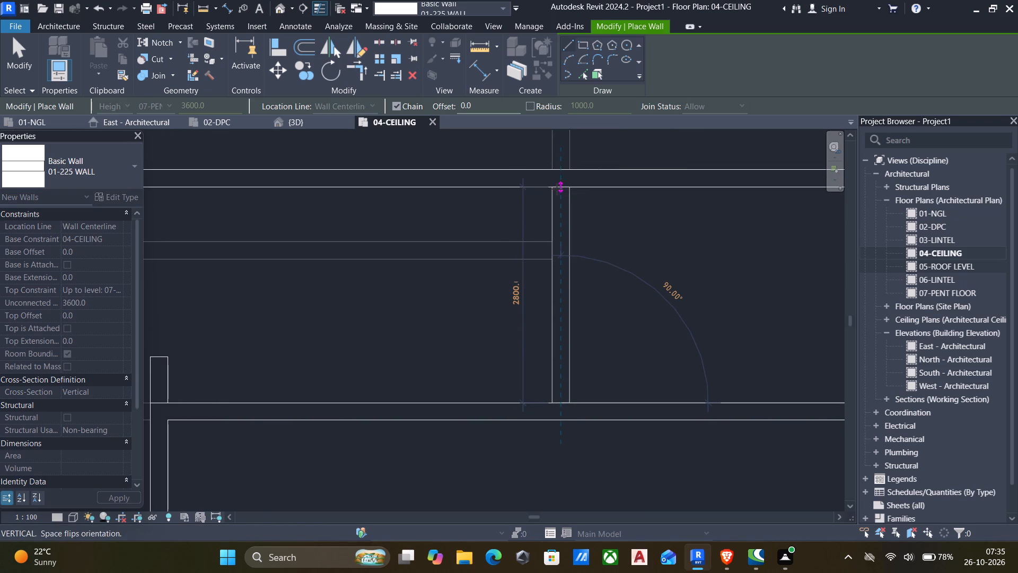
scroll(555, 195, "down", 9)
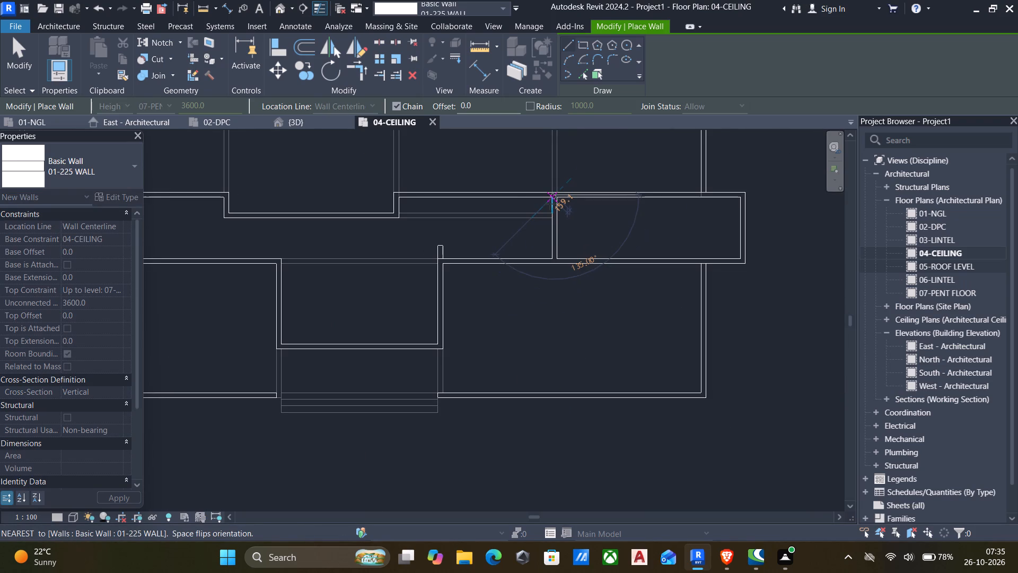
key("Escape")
Draw a second 01-225 wall about 2912 mm long across the corridor, about 1100 mm west of the rooms' east wall.
scroll(629, 254, "up", 3)
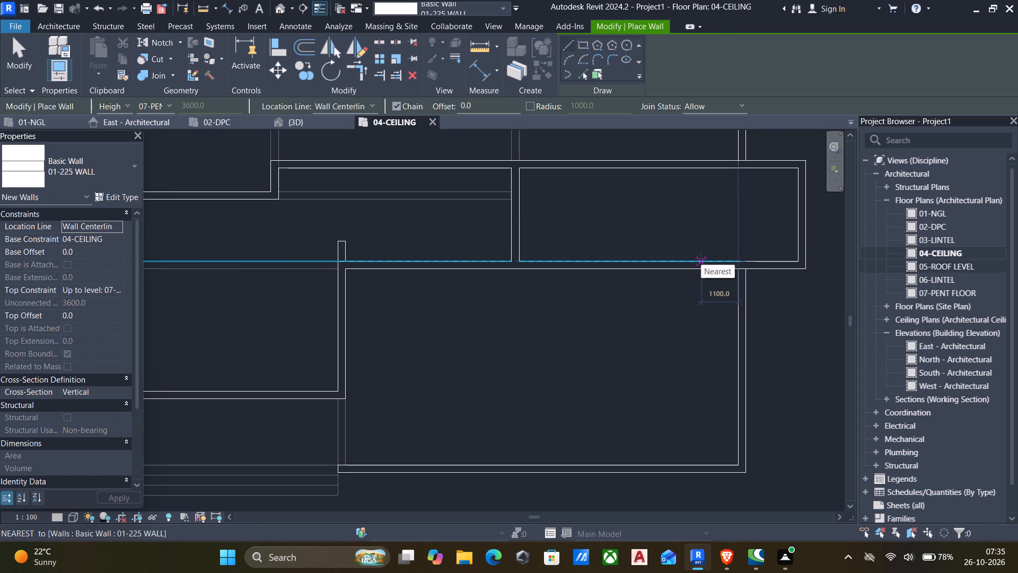
left_click(701, 259)
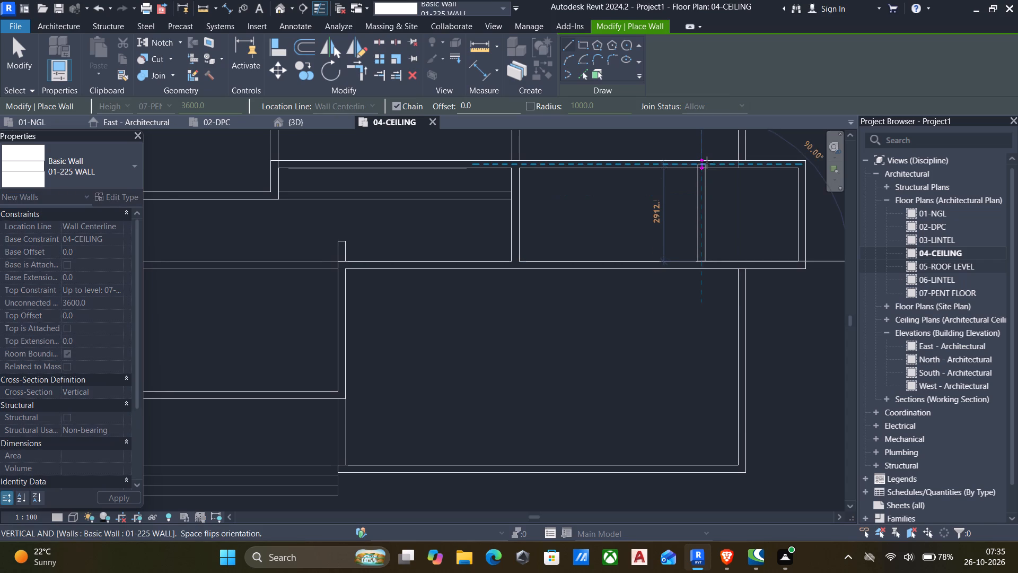
left_click(707, 162)
key("Escape")
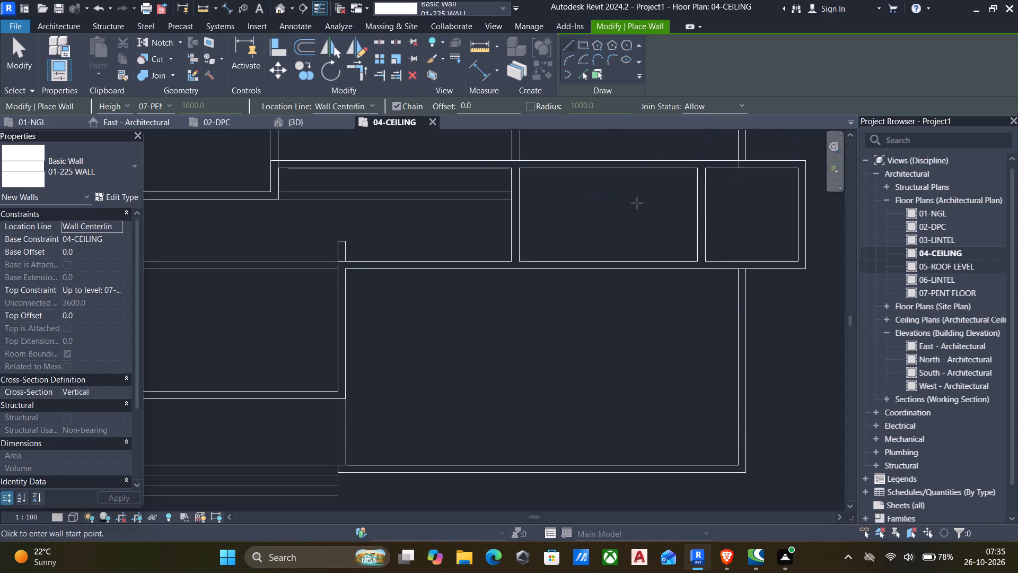
key("Escape")
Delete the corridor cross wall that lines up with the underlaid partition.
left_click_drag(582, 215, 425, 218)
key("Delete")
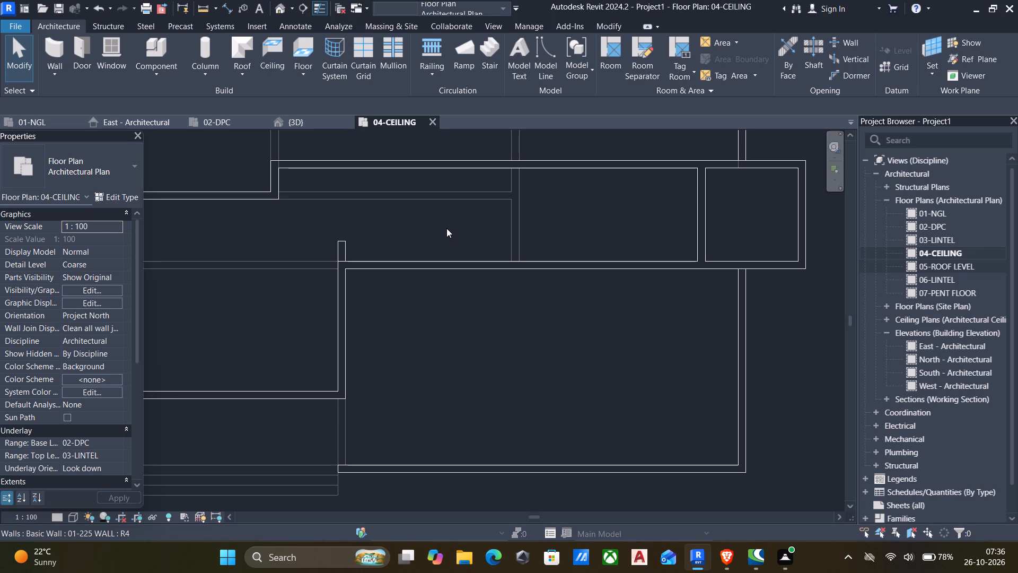
Draw a horizontal thin detail line about 10575 mm long from the stub wall's north-east corner to the corridor cross wall.
scroll(402, 246, "down", 3)
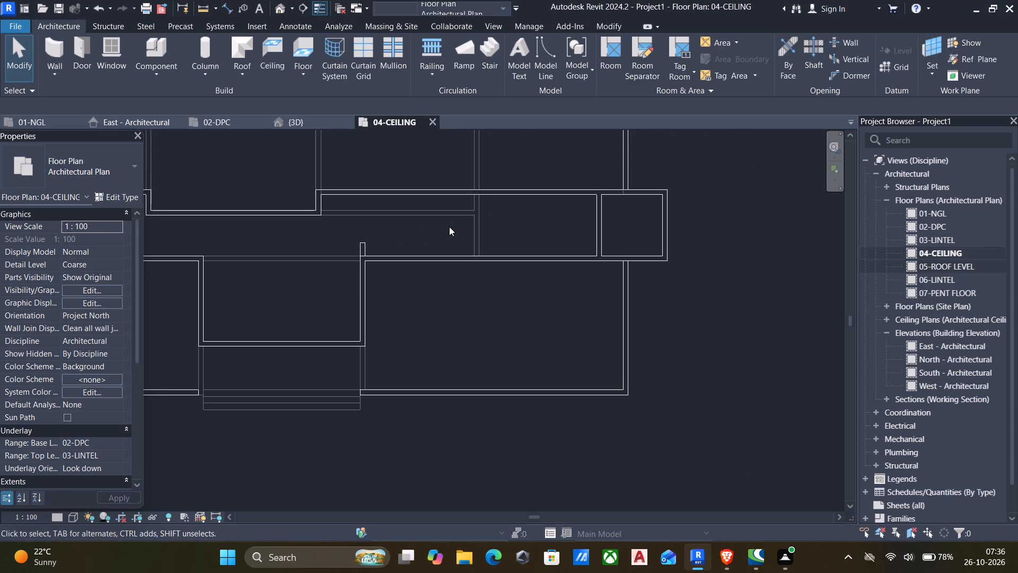
left_click(300, 24)
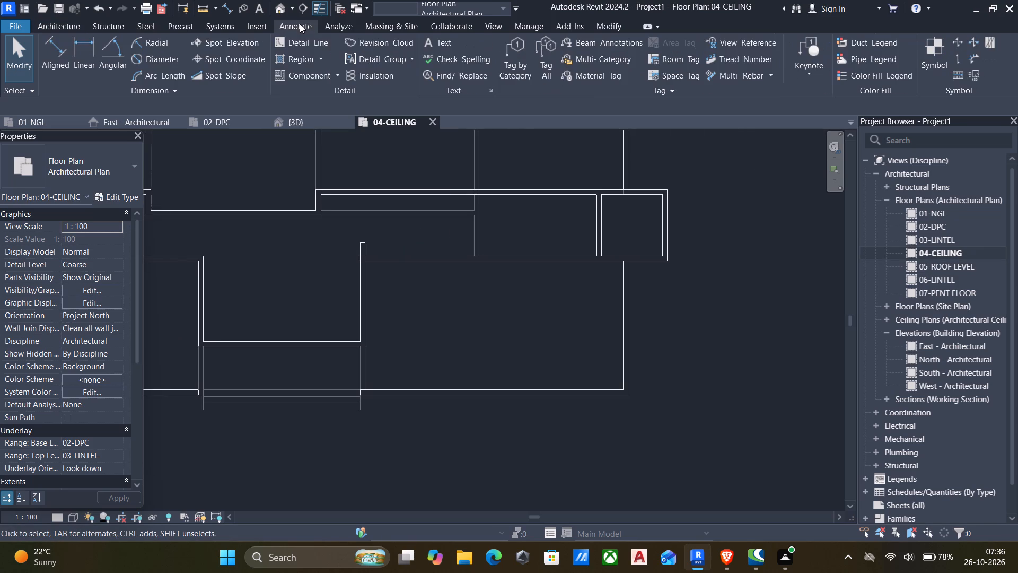
left_click(304, 42)
scroll(364, 227, "up", 4)
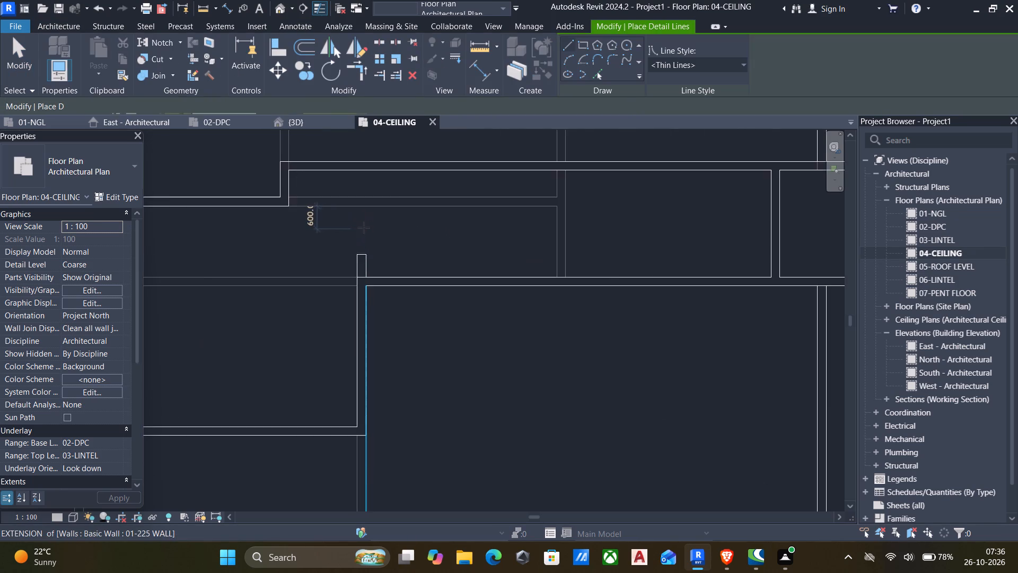
scroll(361, 236, "up", 5)
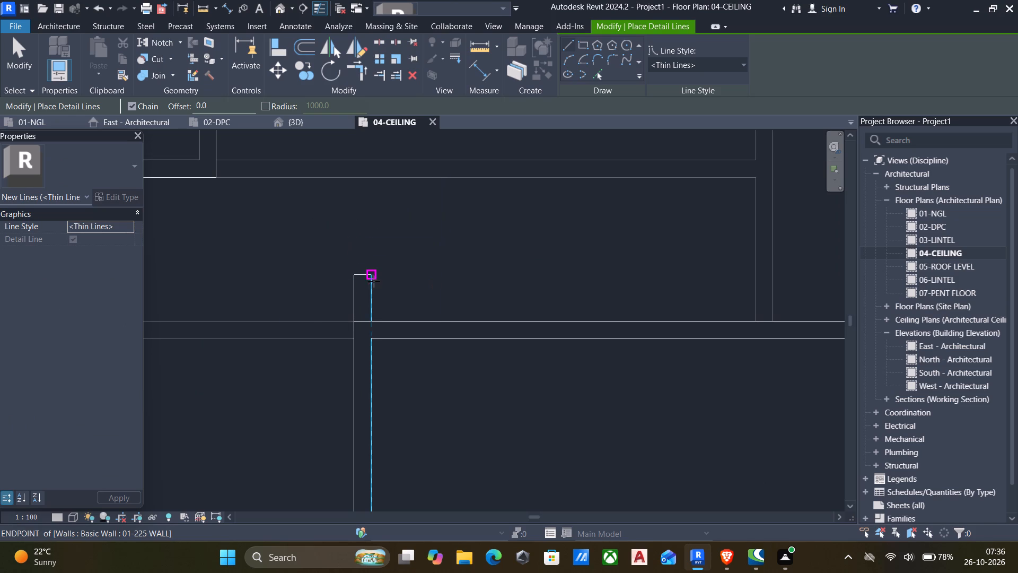
left_click(375, 277)
scroll(433, 283, "down", 5)
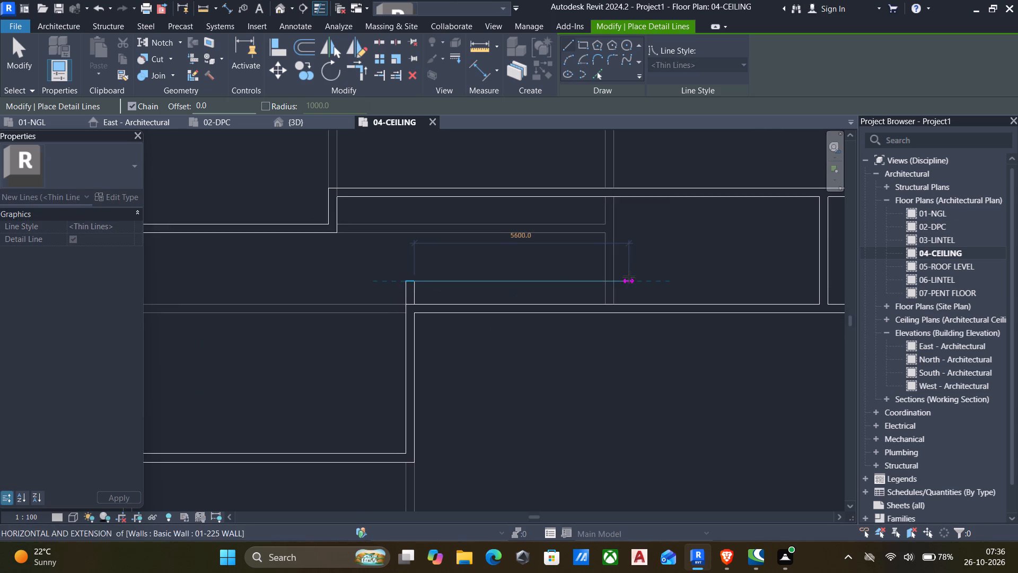
middle_click_drag(629, 276, 541, 277)
scroll(726, 288, "up", 4)
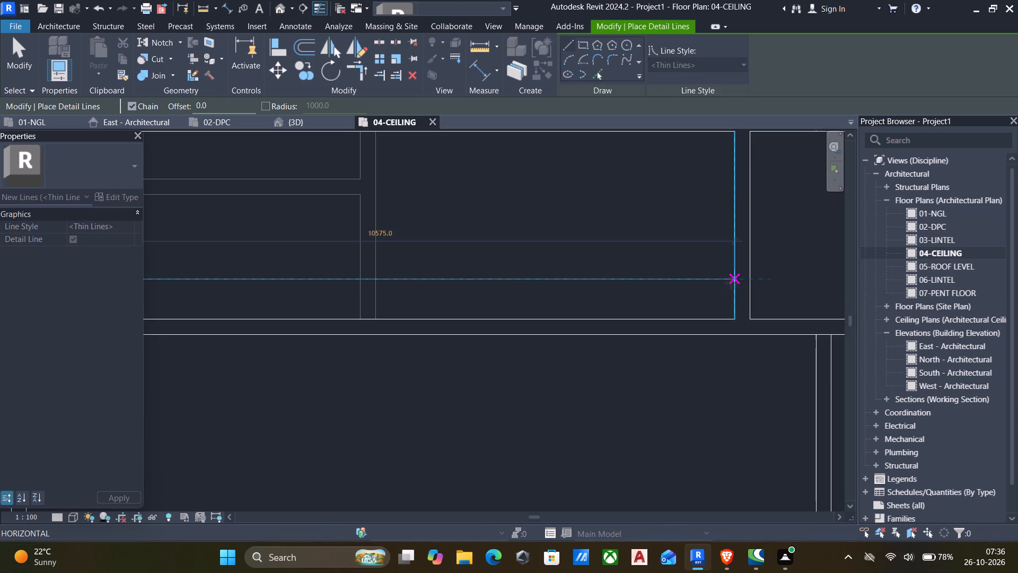
left_click(733, 280)
Continue with a diagonal detail line about 10592 mm long from the cross wall back to the stub wall's base.
scroll(714, 290, "down", 4)
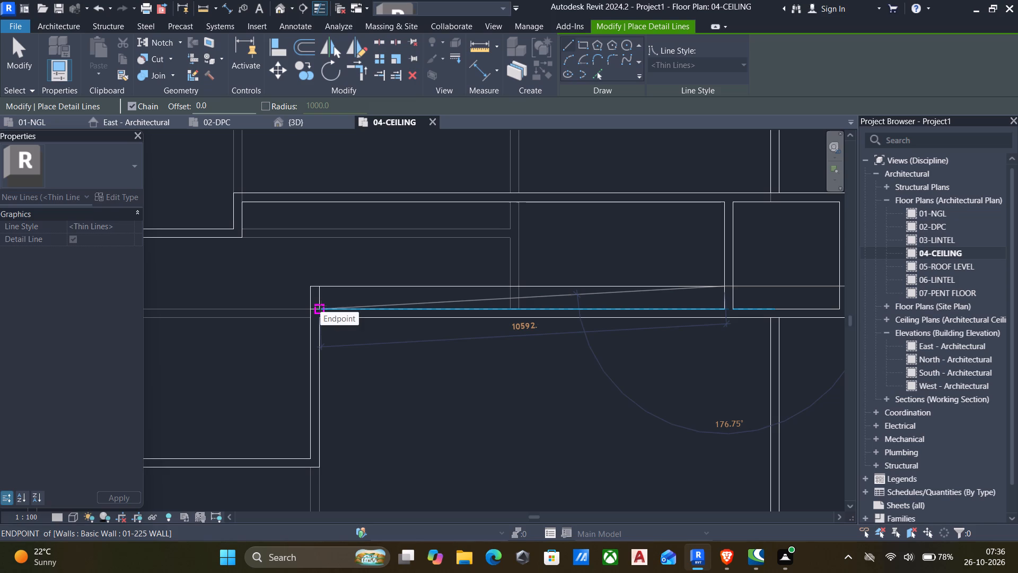
left_click(320, 306)
scroll(332, 315, "down", 5)
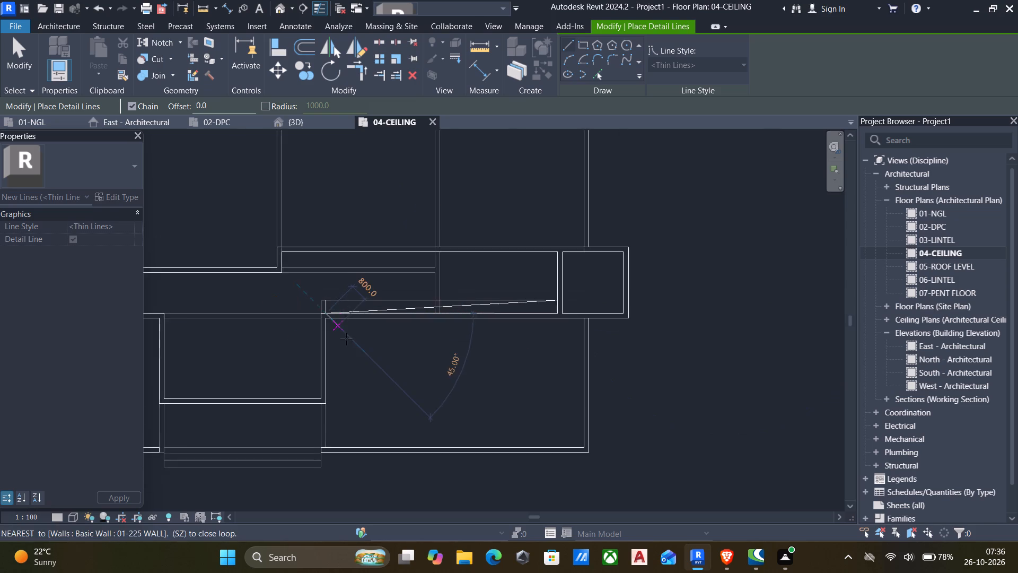
scroll(523, 407, "down", 5)
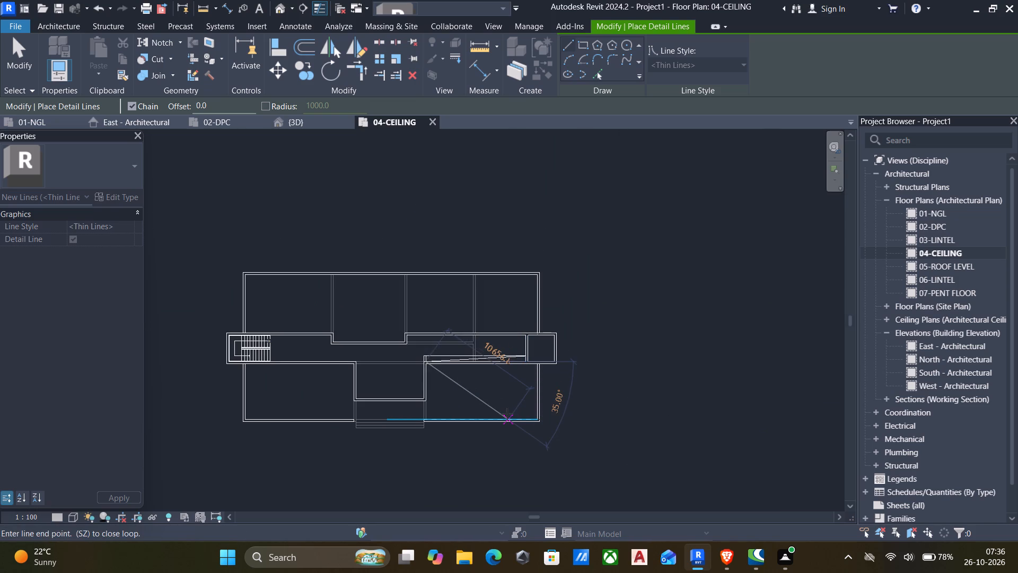
key("Escape")
Add an aligned dimension across the south-east room, between its west and east inner wall faces.
scroll(482, 390, "up", 8)
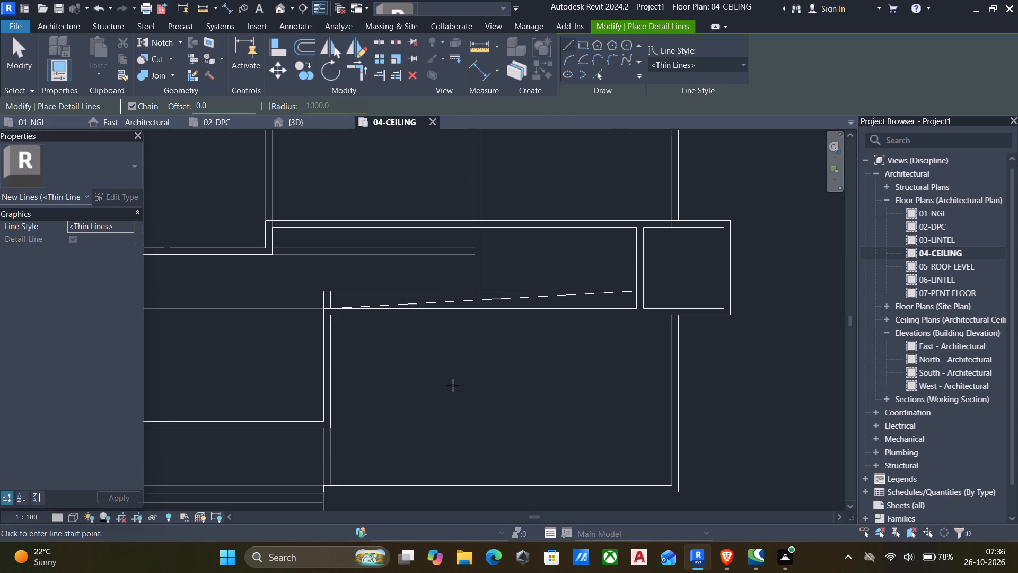
type("di")
left_click(330, 397)
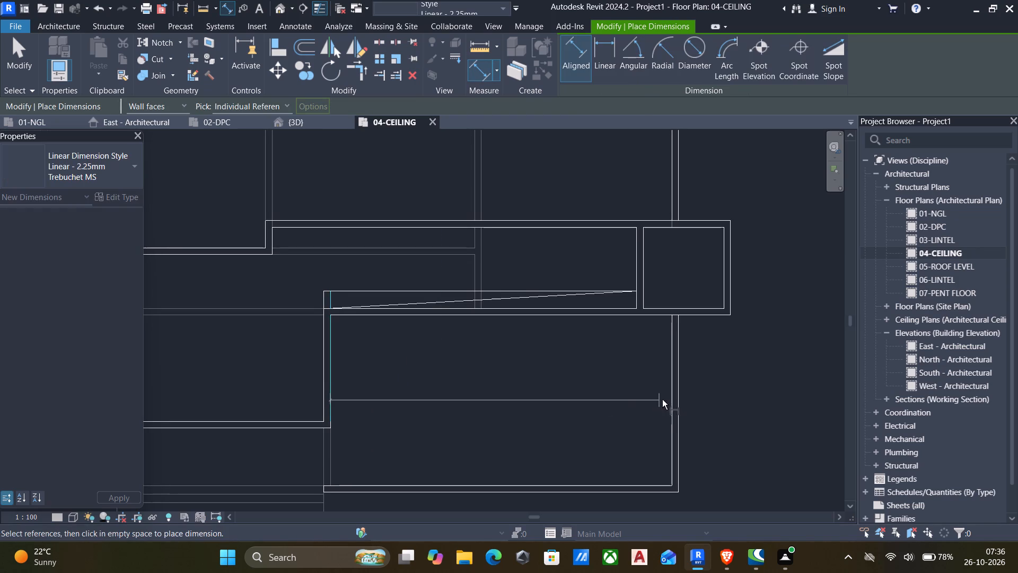
left_click(669, 395)
scroll(573, 399, "up", 4)
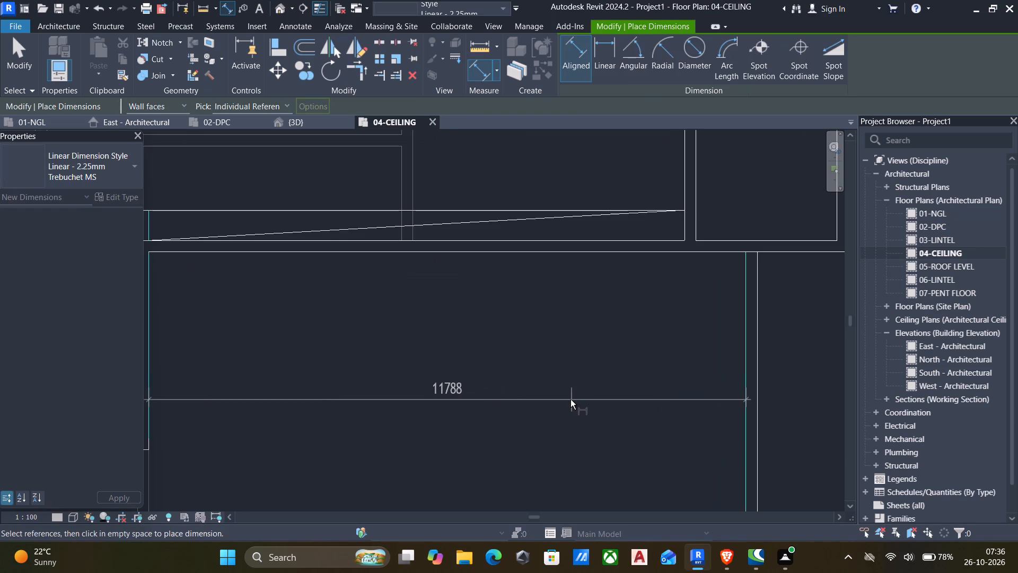
left_click(558, 405)
scroll(554, 409, "down", 5)
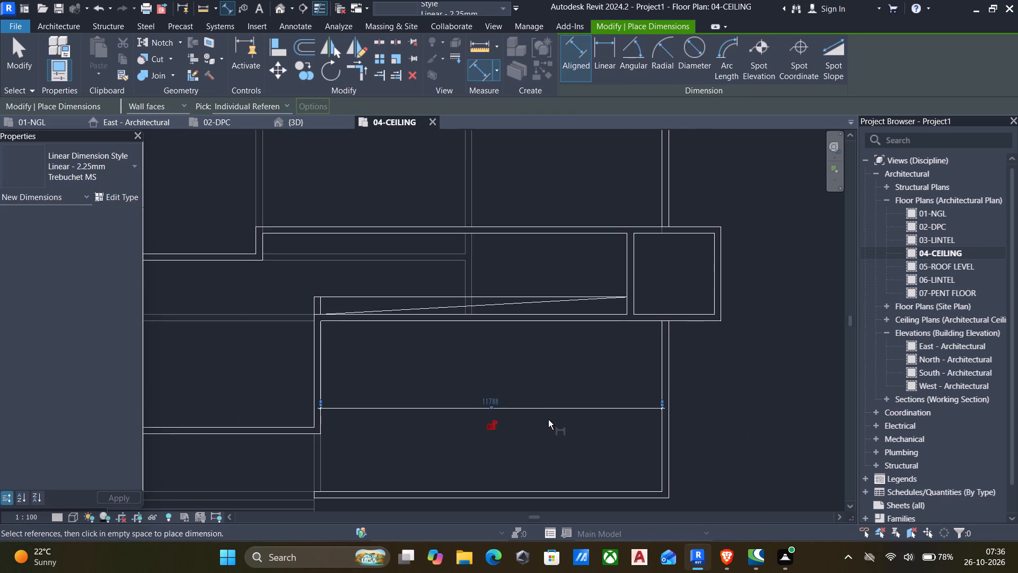
Compare the 02-DPC, 03-LINTEL and 04-CEILING floor plans and inspect the building in 3D, examining the walls around the corridor's east end.
scroll(548, 420, "down", 5)
scroll(492, 379, "down", 3)
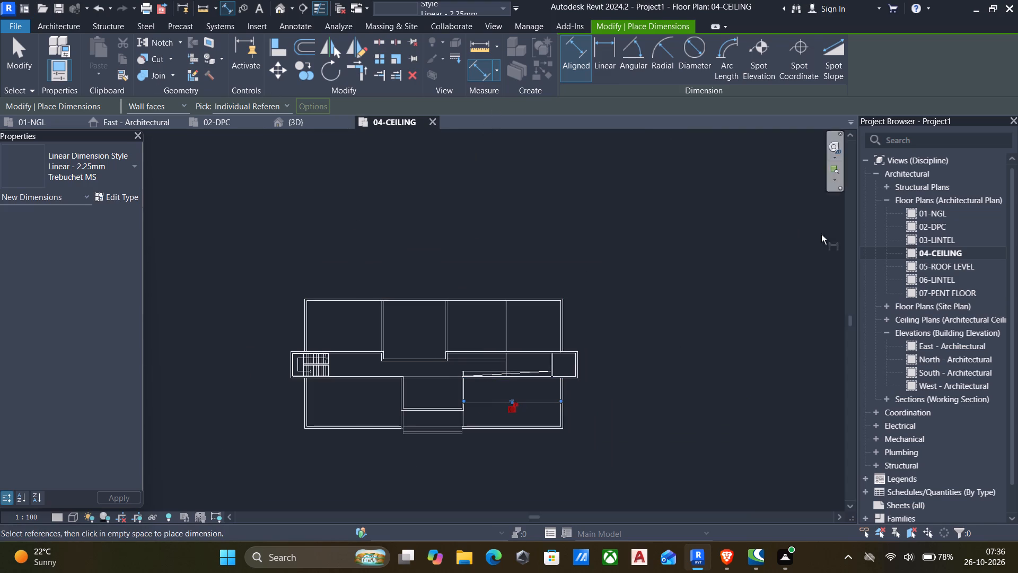
double_click(916, 224)
scroll(440, 279, "down", 13)
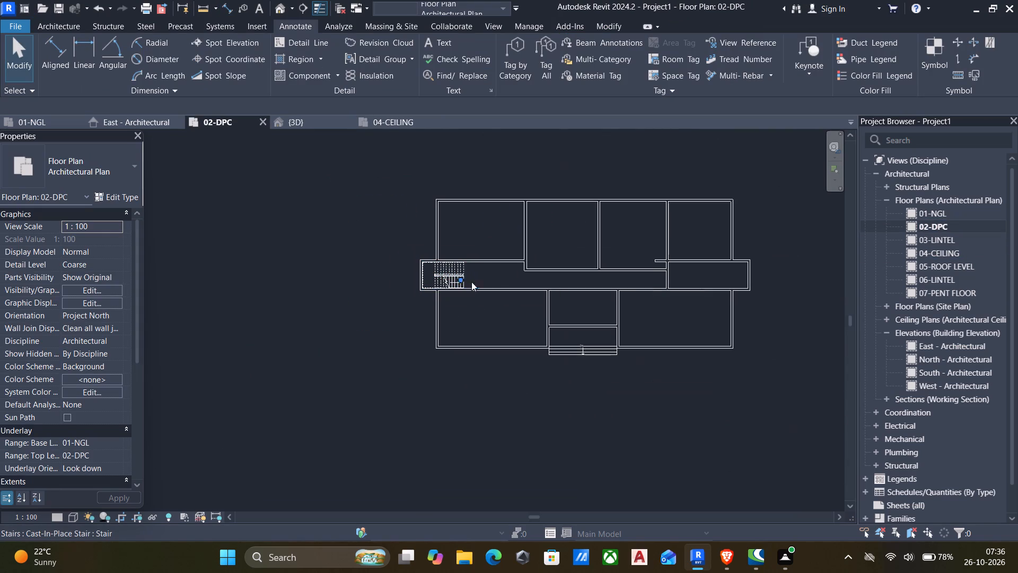
middle_click_drag(519, 288, 416, 297)
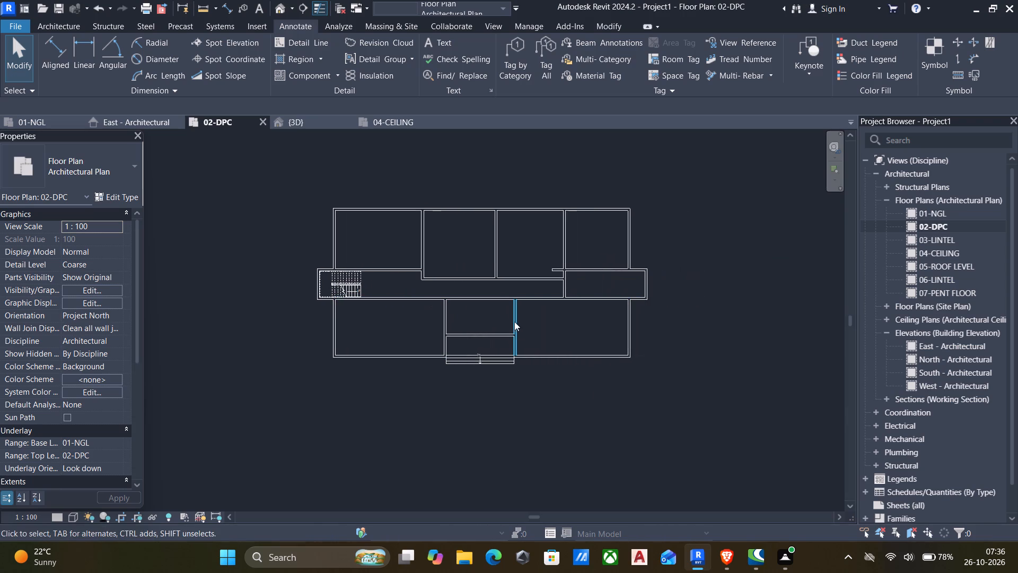
key("Escape")
scroll(569, 273, "up", 4)
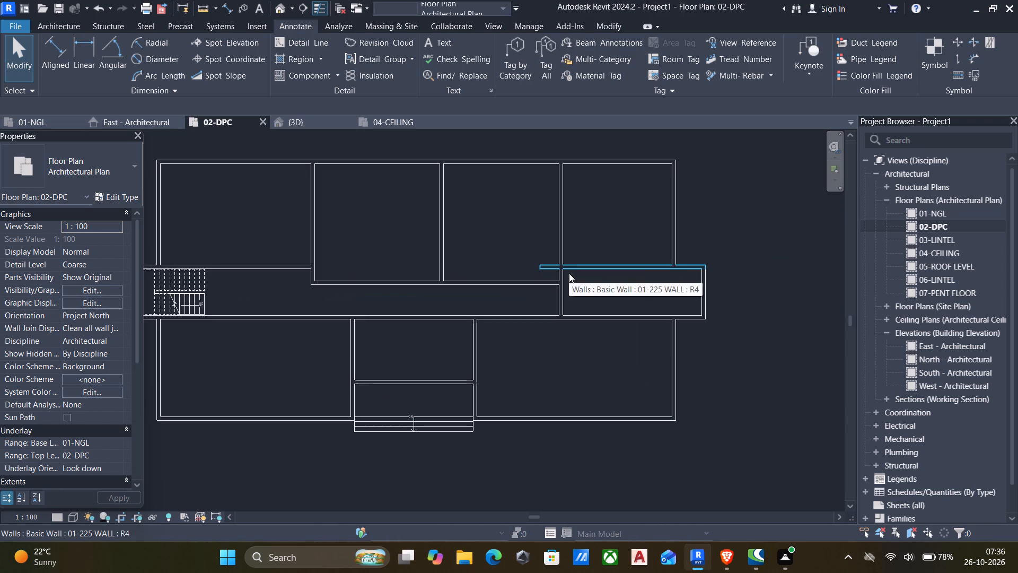
key("Escape")
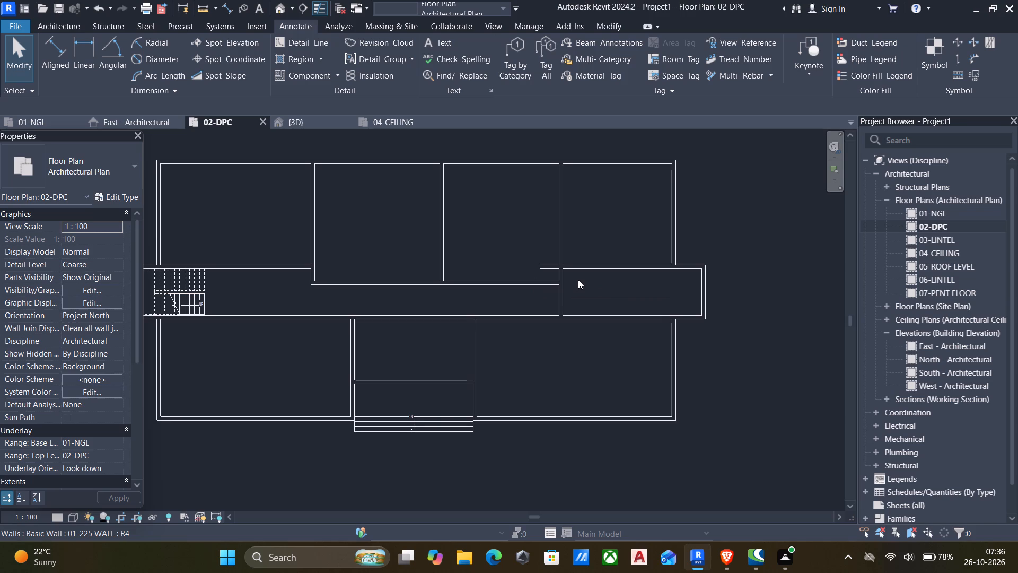
double_click(905, 253)
scroll(460, 353, "up", 5)
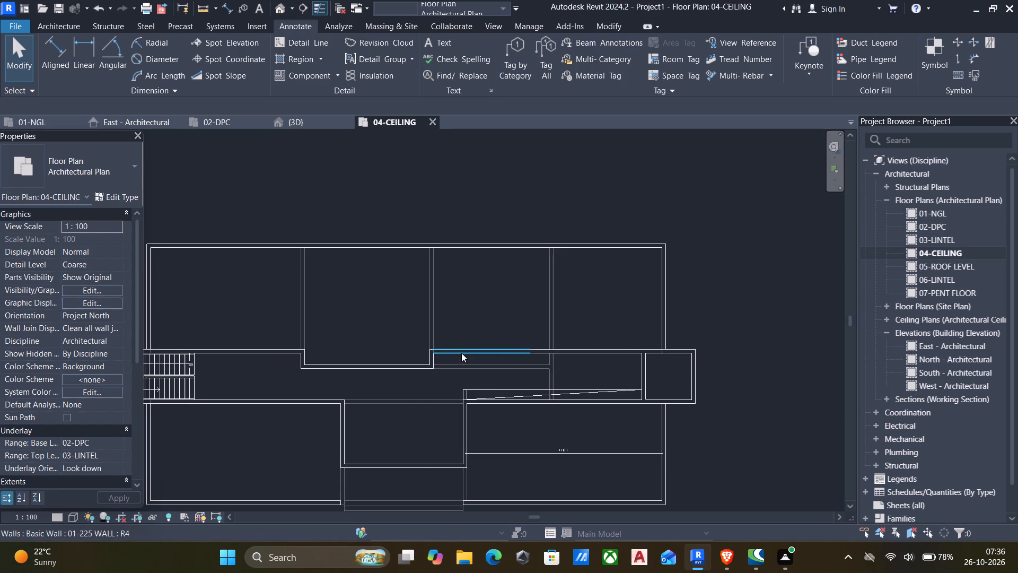
left_click(916, 236)
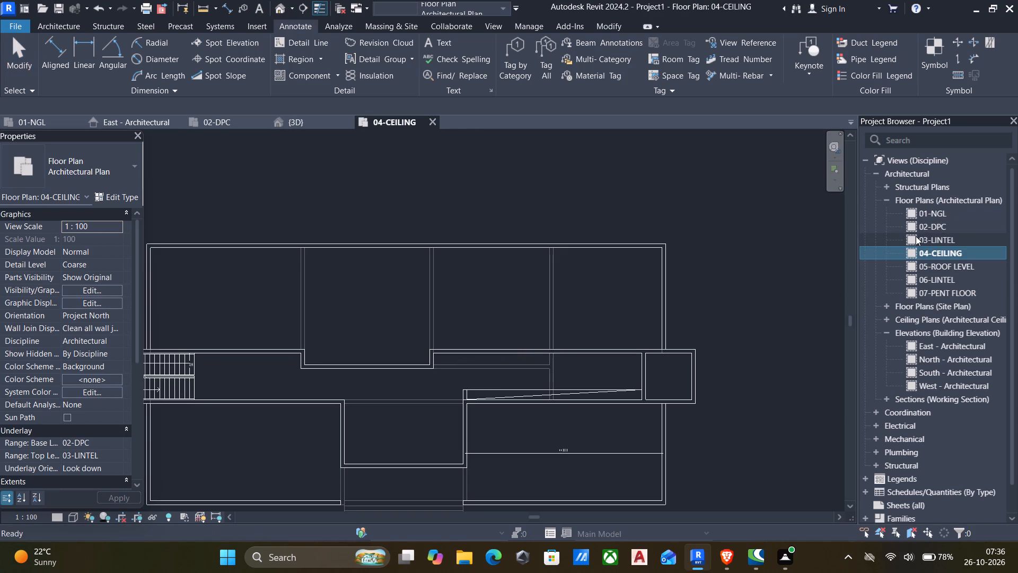
double_click(916, 236)
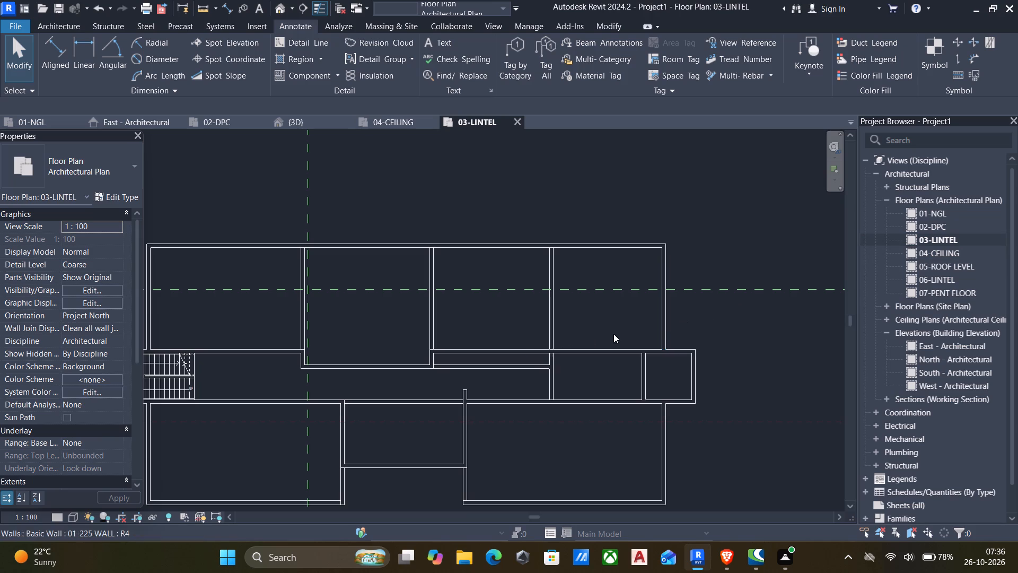
double_click(912, 227)
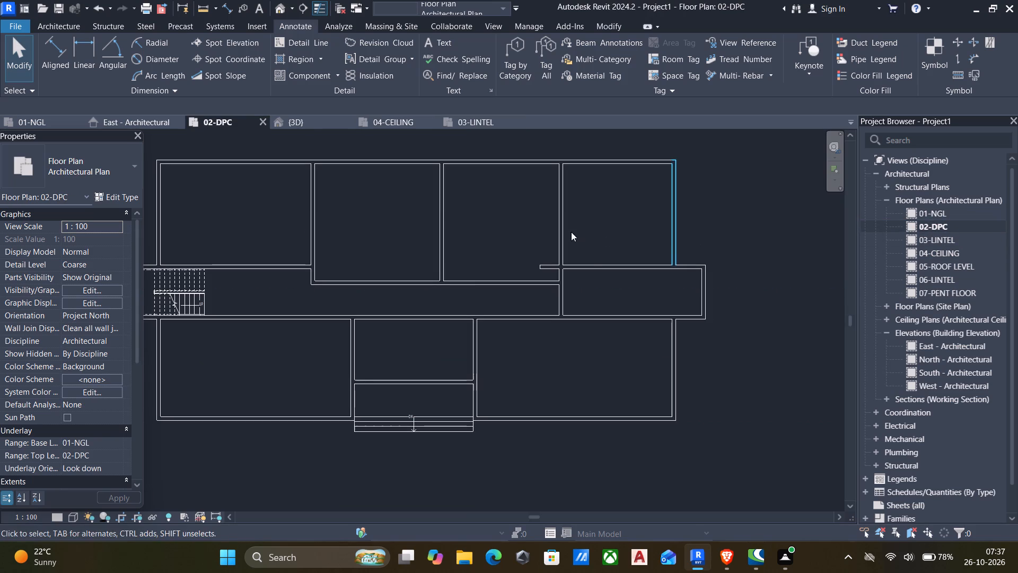
left_click(600, 265)
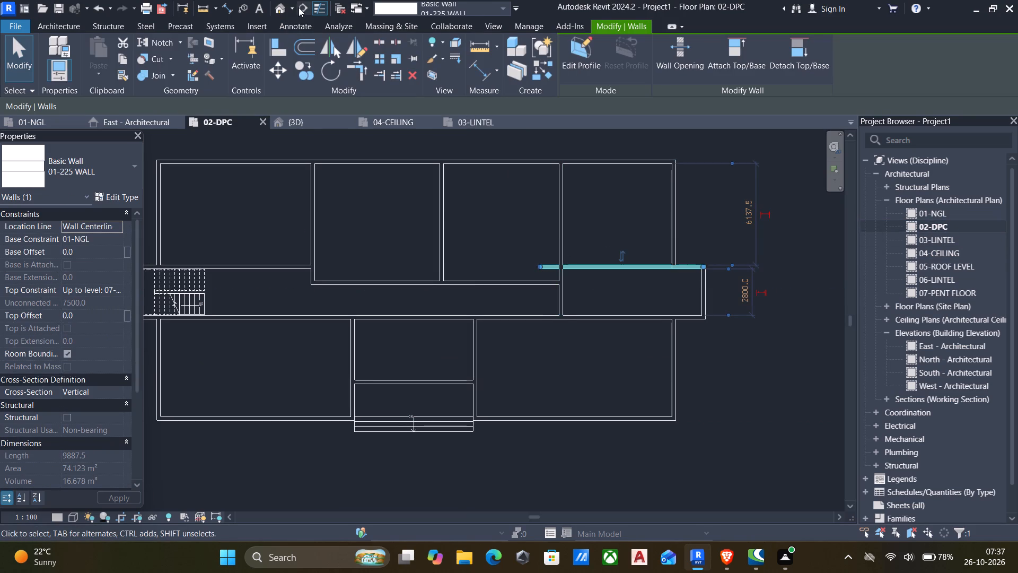
left_click(284, 11)
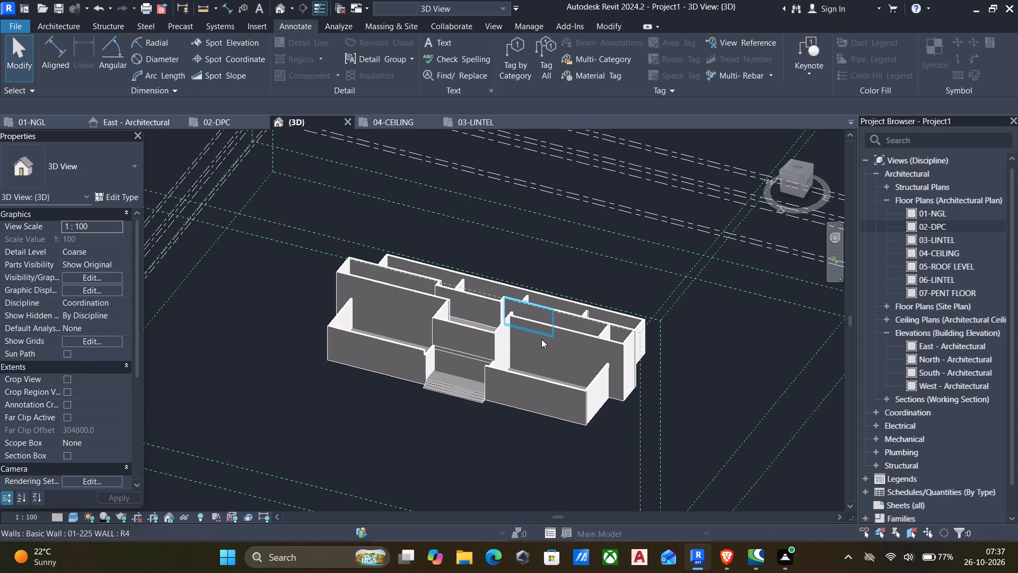
middle_click_drag(541, 341, 243, 378)
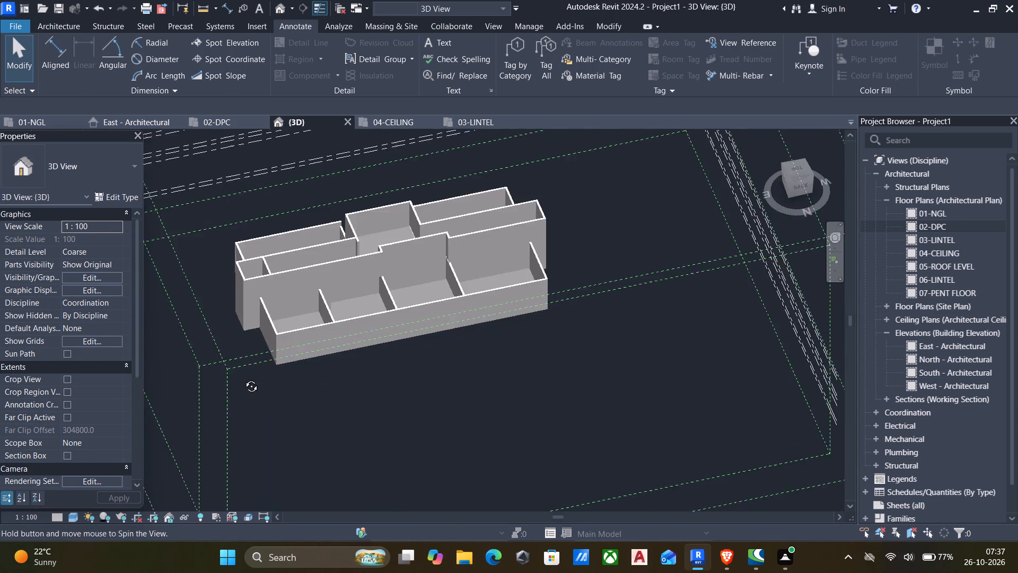
middle_click_drag(243, 378, 278, 356)
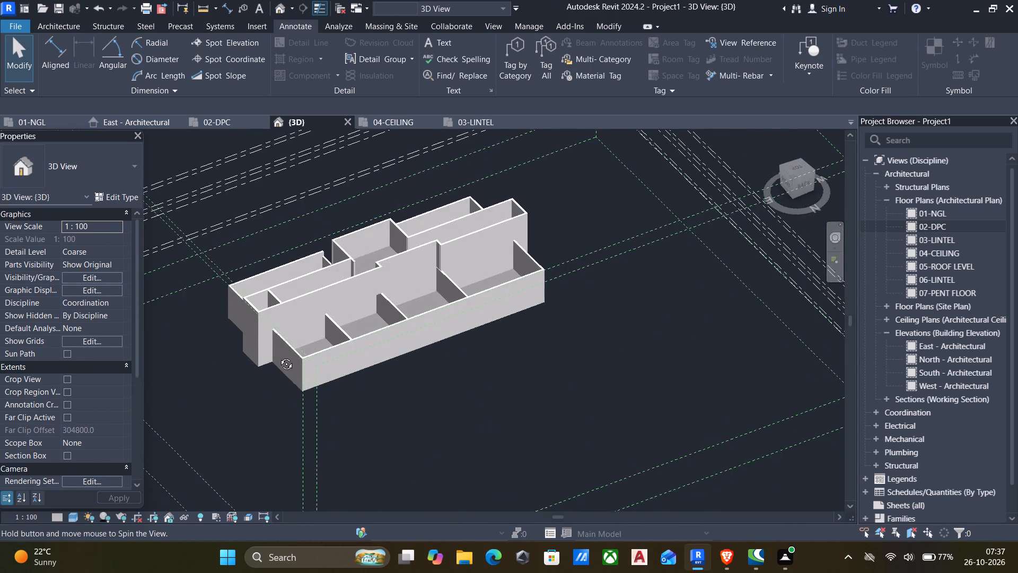
middle_click_drag(278, 356, 461, 367)
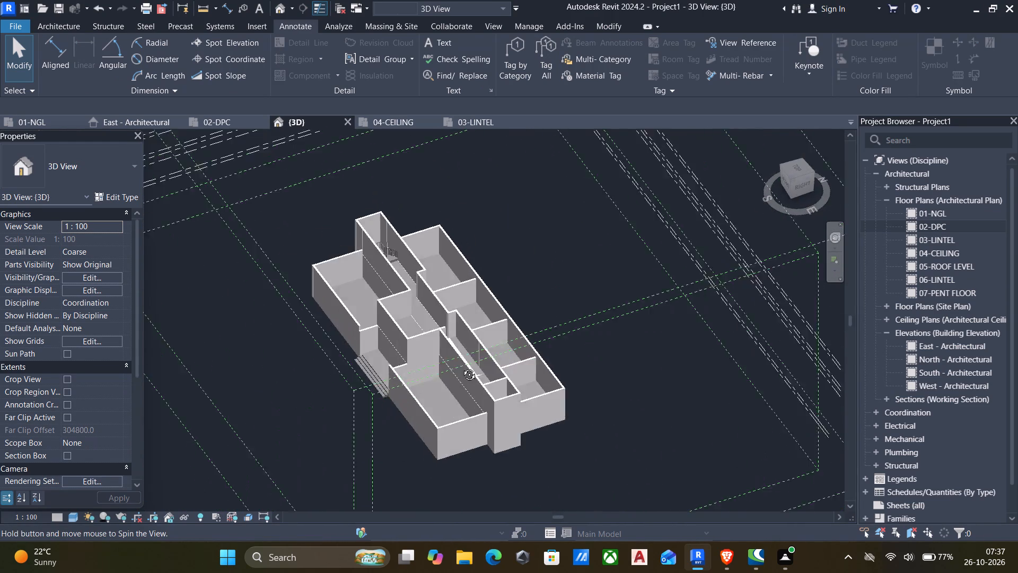
middle_click_drag(461, 367, 547, 429)
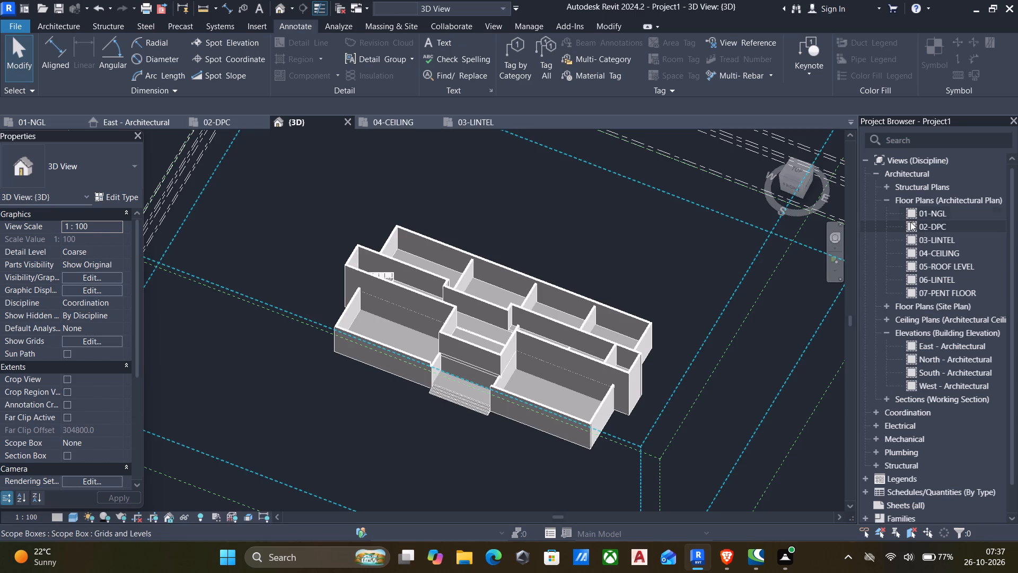
In the 02-DPC plan, nudge the building's four east-end walls west together until the north-east room is about 4775 mm wide.
double_click(910, 222)
scroll(457, 277, "down", 6)
middle_click_drag(451, 295, 531, 307)
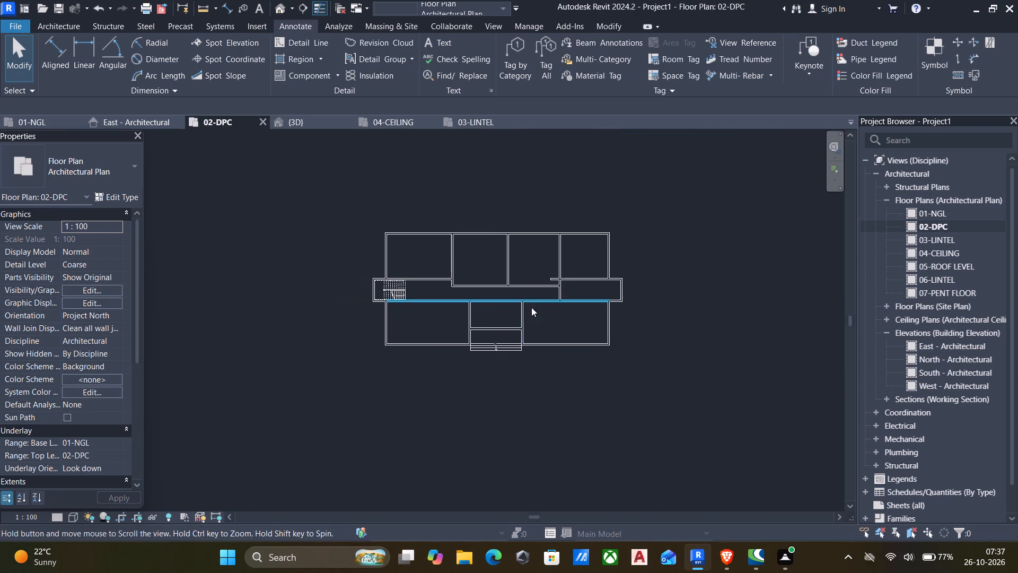
middle_click_drag(531, 307, 519, 300)
scroll(605, 308, "up", 4)
left_click_drag(591, 157, 652, 436)
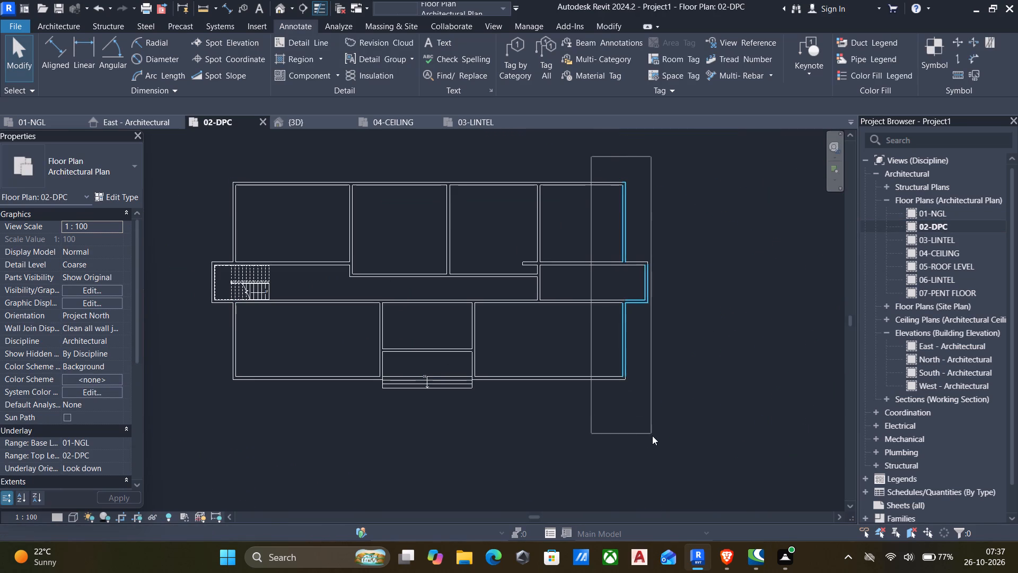
left_click_drag(652, 436, 653, 436)
key("Left")
key("Left")
key("Left")
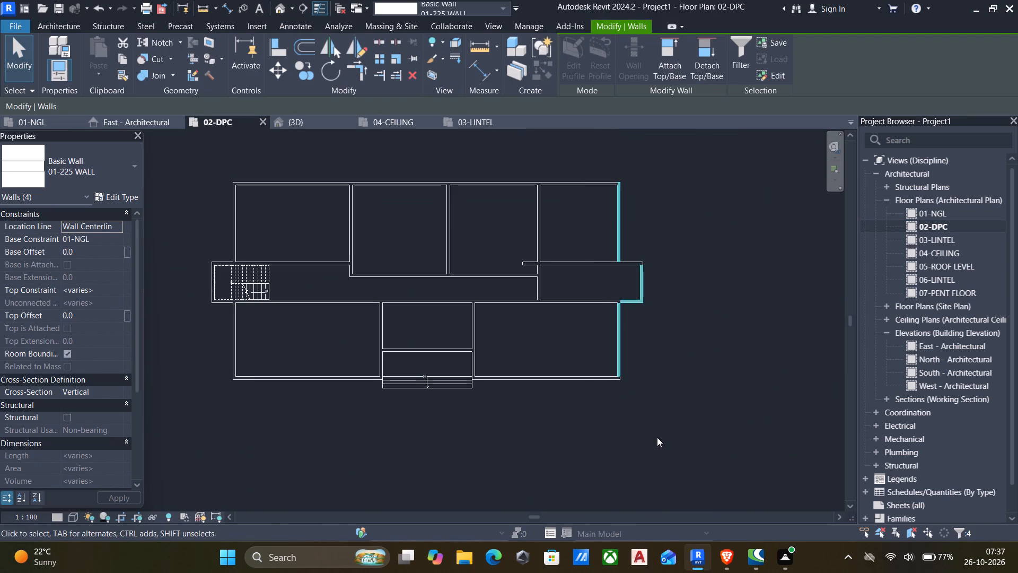
key("Left")
key("Left")
key("Left")
key("Left")
key("Left")
key("Left")
key("Left")
key("Left")
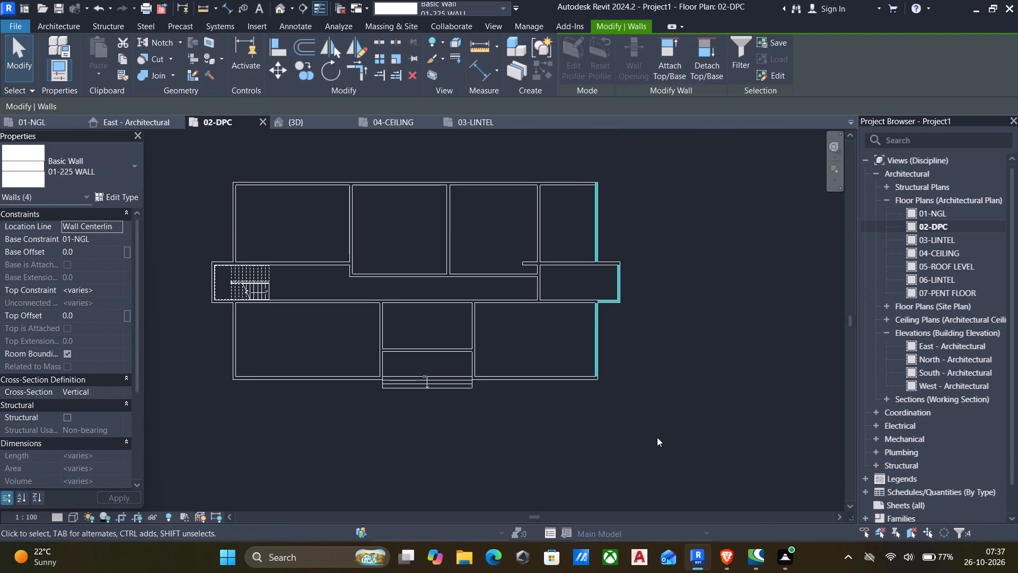
key("Left")
key("Left")
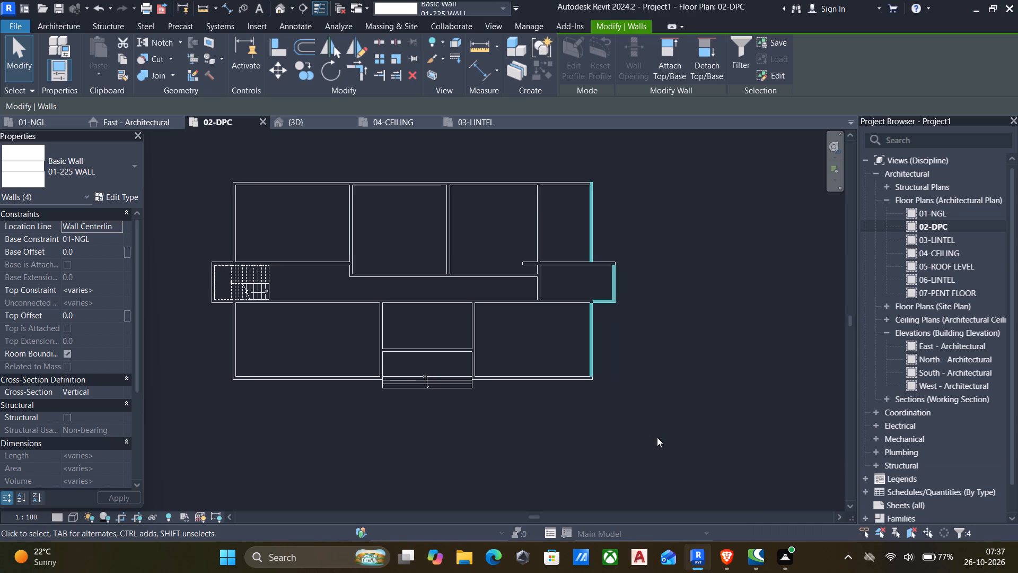
key("Right")
key("Right")
key("Right")
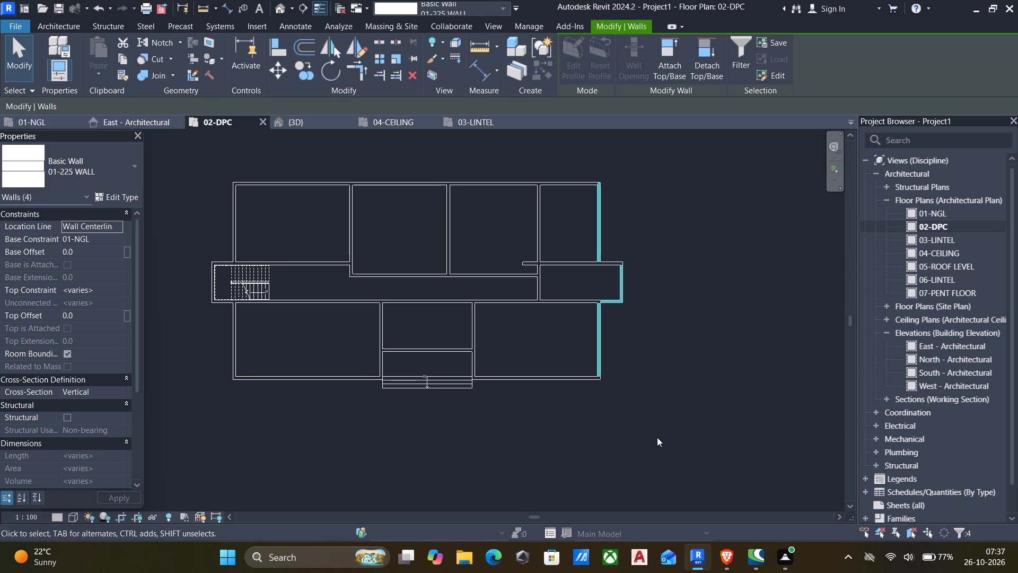
key("Right")
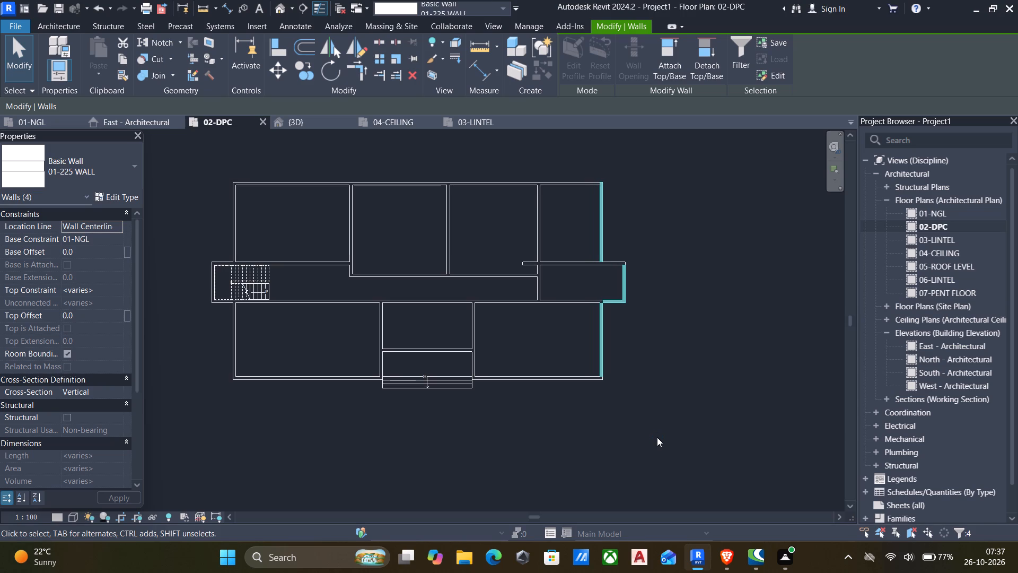
Nudge the north-east room's west partition westward until it is 3600 mm from the neighbouring partition and 8175 mm from the east wall.
left_click(539, 236)
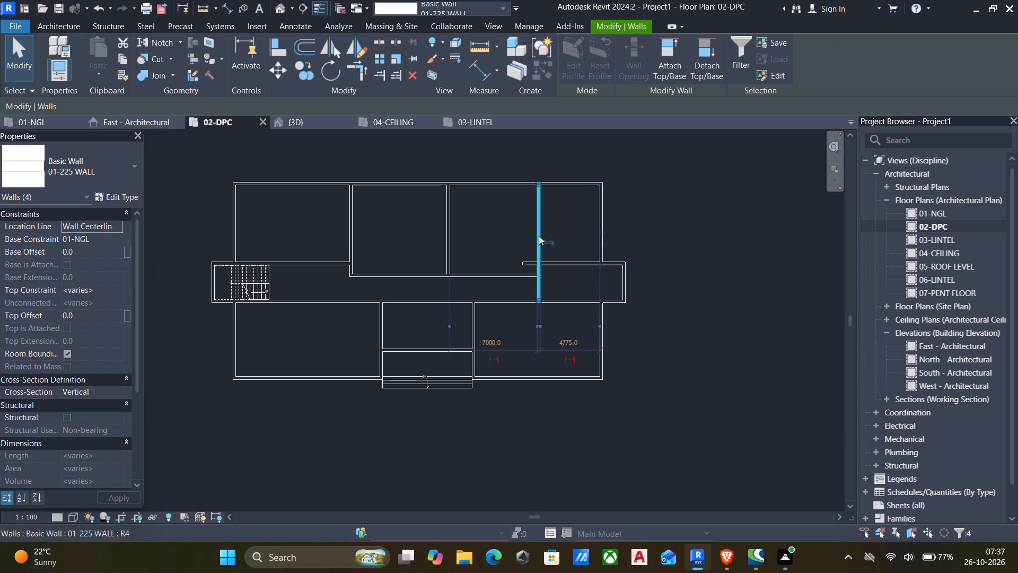
key("Left")
key("Left")
key("Left")
key("Left")
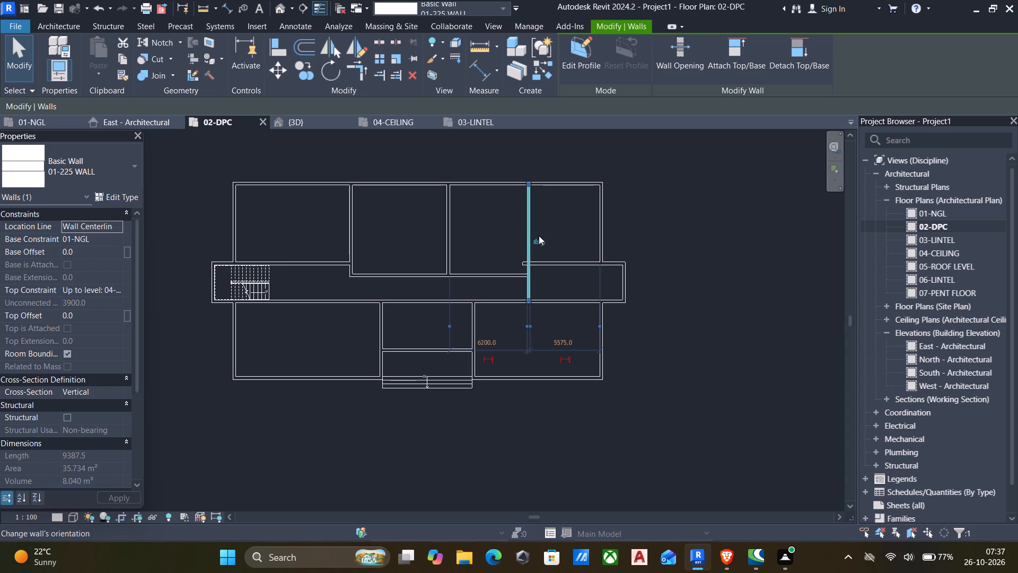
key("Left")
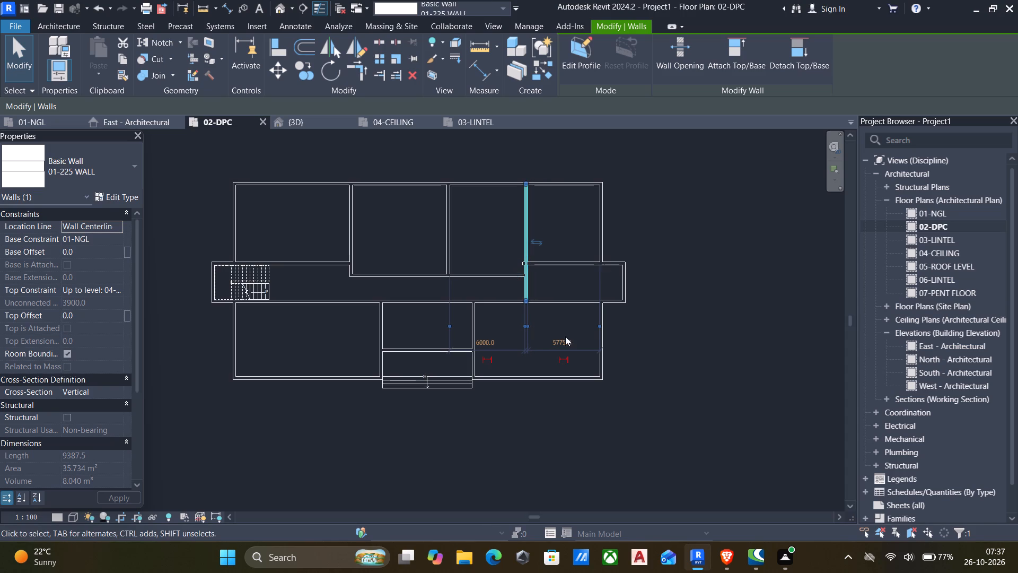
key("Left")
key("Left")
key("Left")
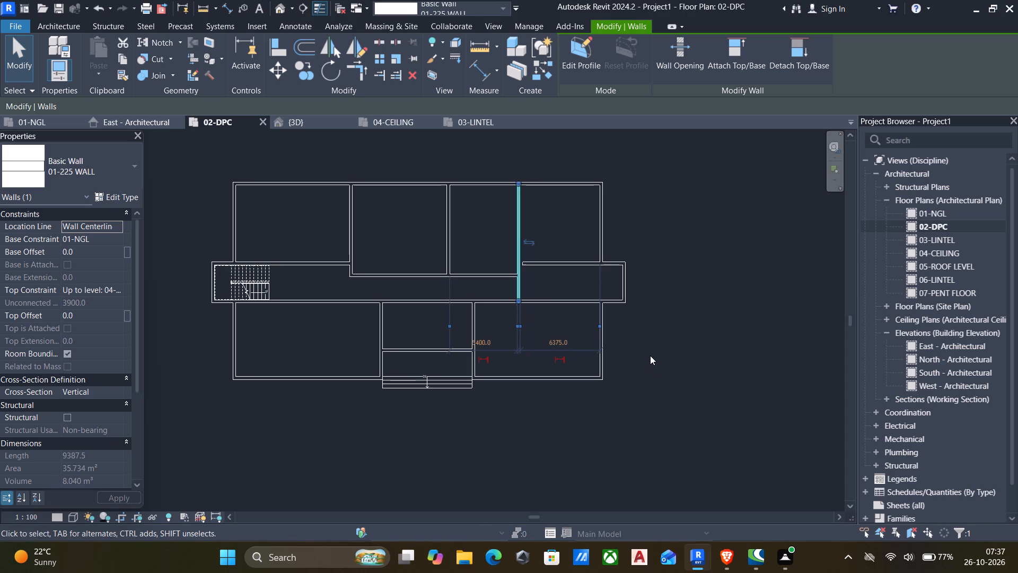
key("Left")
scroll(435, 381, "up", 5)
scroll(512, 319, "up", 5)
scroll(408, 439, "down", 2)
middle_click_drag(415, 395, 367, 447)
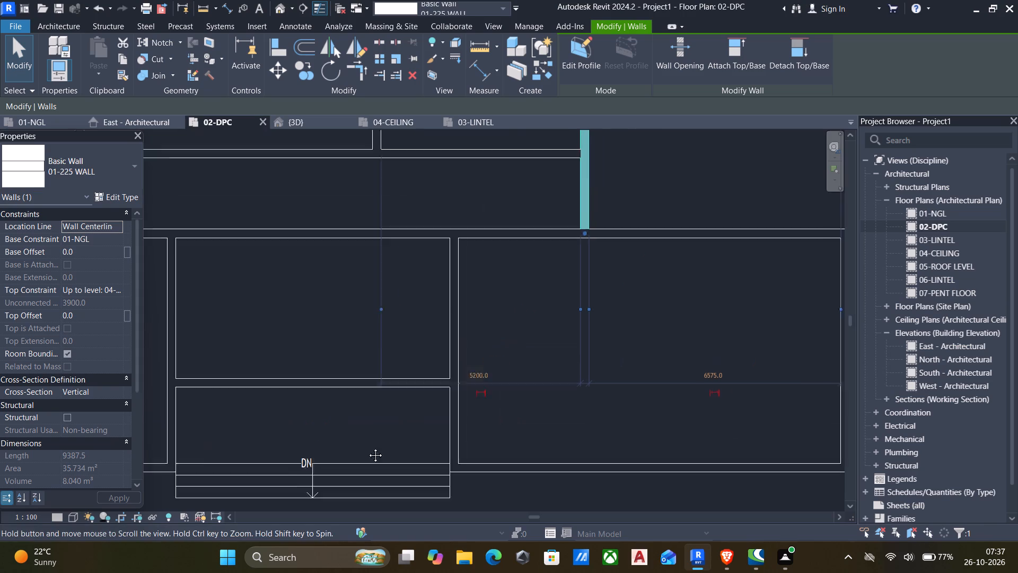
middle_click_drag(367, 447, 359, 463)
scroll(414, 352, "up", 4)
key("Left")
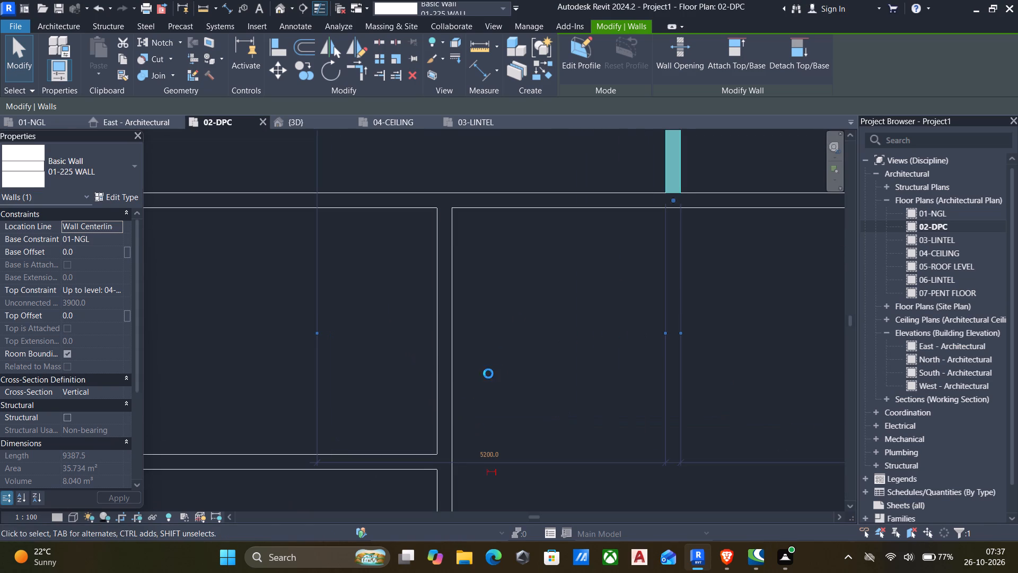
key("Left")
key("Left")
key("Left")
key("Left")
key("Left")
key("Left")
key("Left")
key("Left")
key("Left")
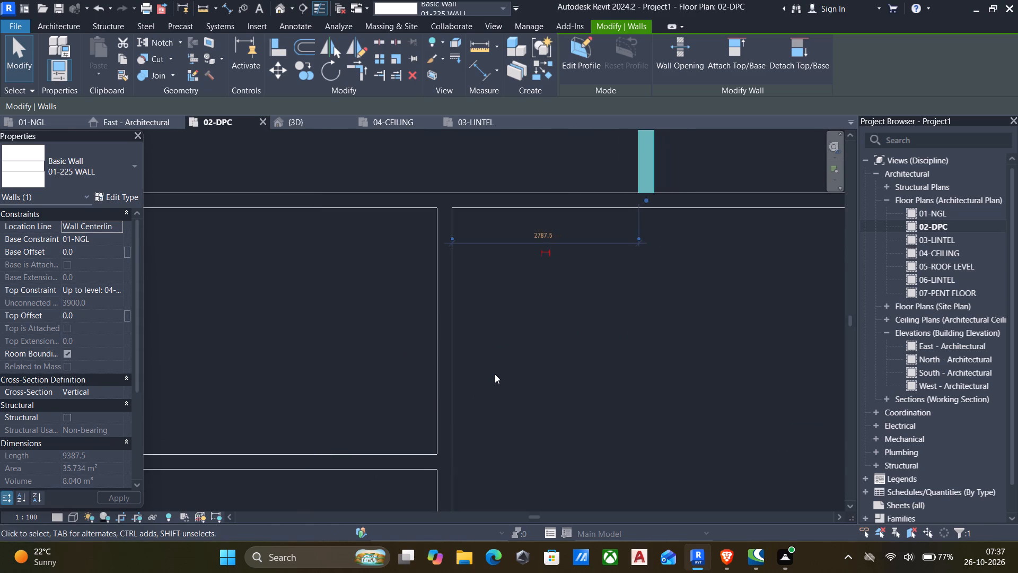
key("Left")
key("Left")
key("Left")
key("Left")
key("Left")
key("Left")
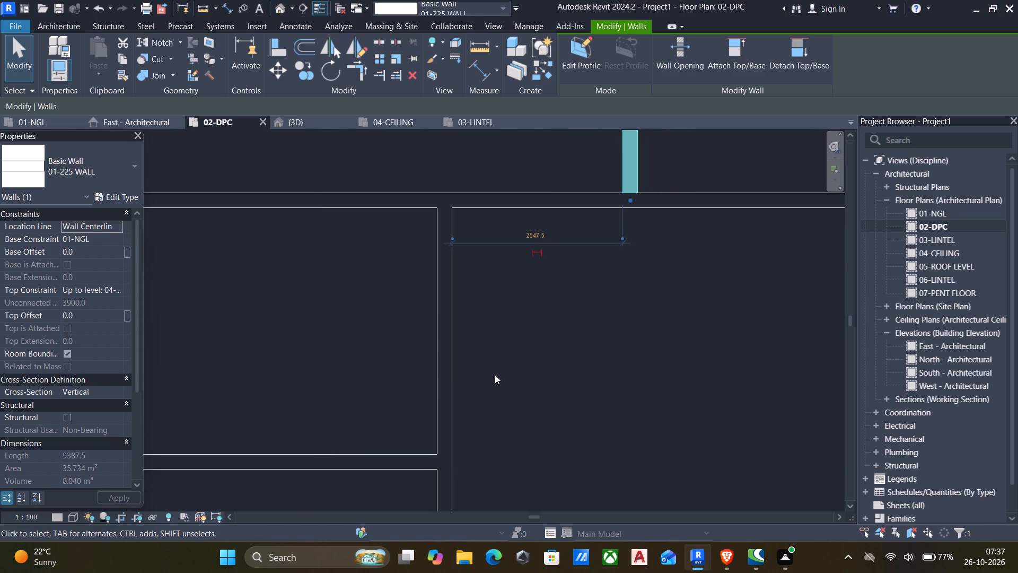
key("Left")
key("Left")
key("Left")
key("Left")
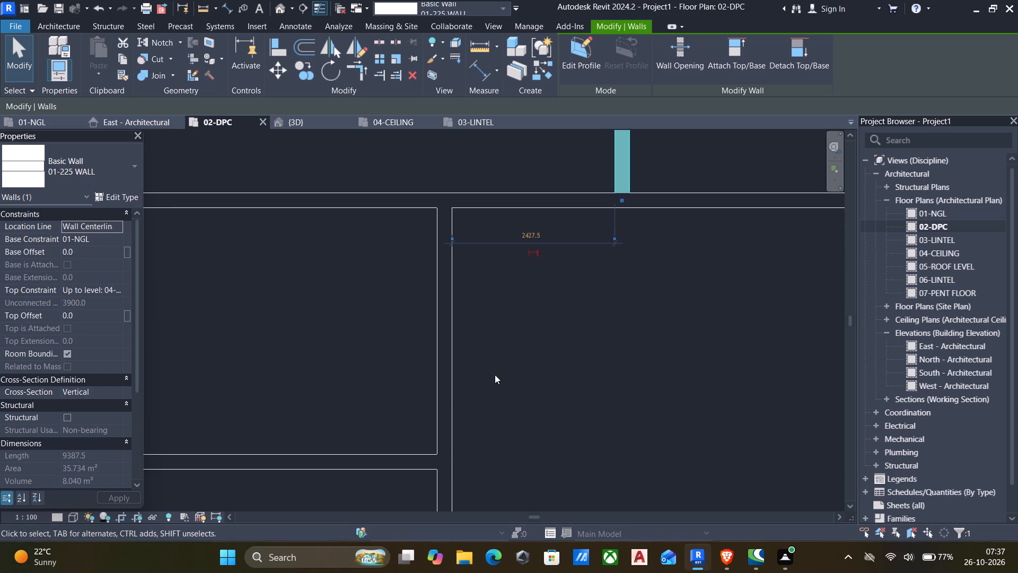
key("Left")
key("Left")
key("Left")
key("Left")
key("Left")
scroll(495, 385, "down", 6)
middle_click_drag(503, 389, 471, 437)
scroll(472, 436, "down", 2)
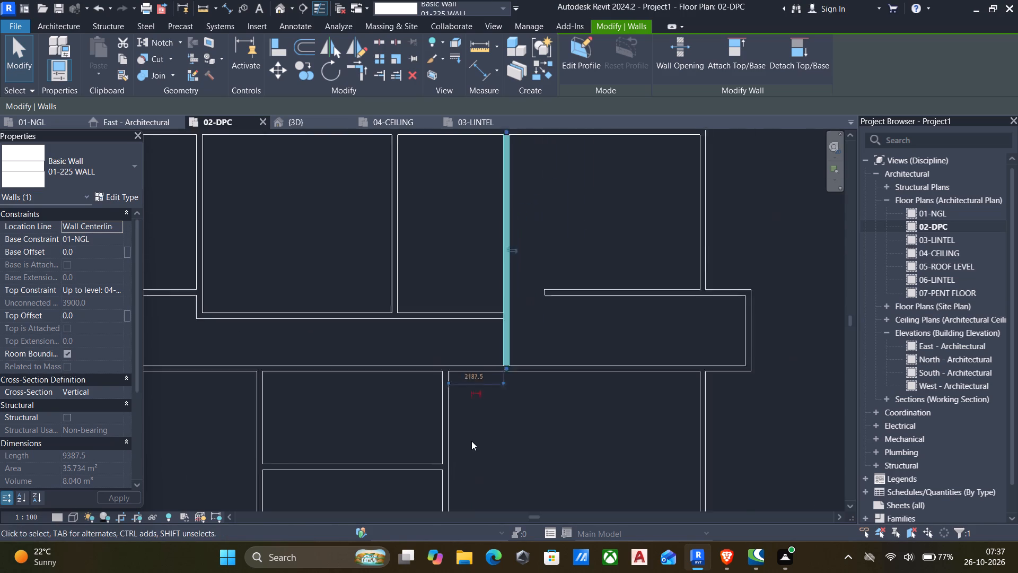
scroll(471, 441, "down", 4)
key("Left")
key("Left")
key("Left")
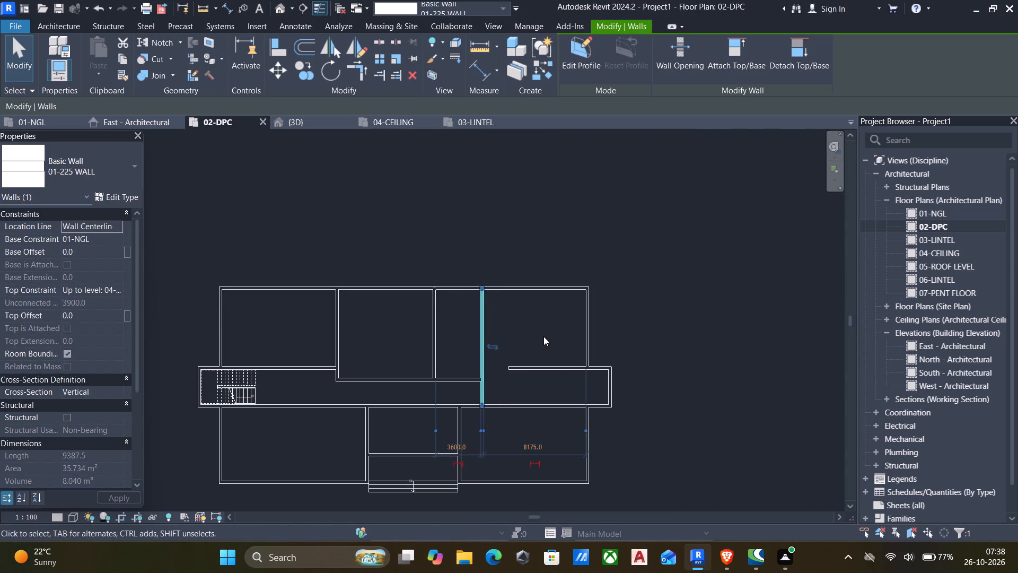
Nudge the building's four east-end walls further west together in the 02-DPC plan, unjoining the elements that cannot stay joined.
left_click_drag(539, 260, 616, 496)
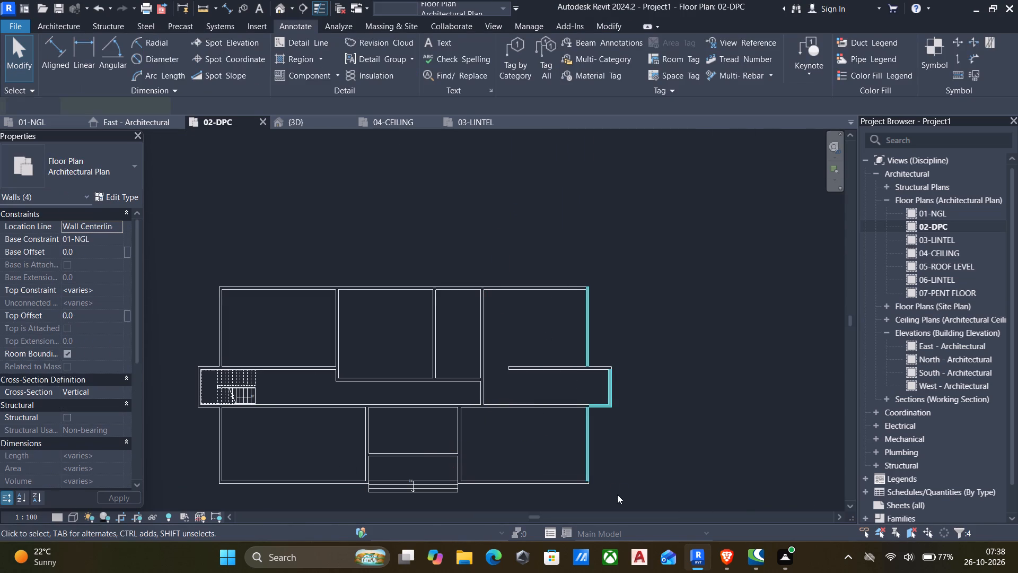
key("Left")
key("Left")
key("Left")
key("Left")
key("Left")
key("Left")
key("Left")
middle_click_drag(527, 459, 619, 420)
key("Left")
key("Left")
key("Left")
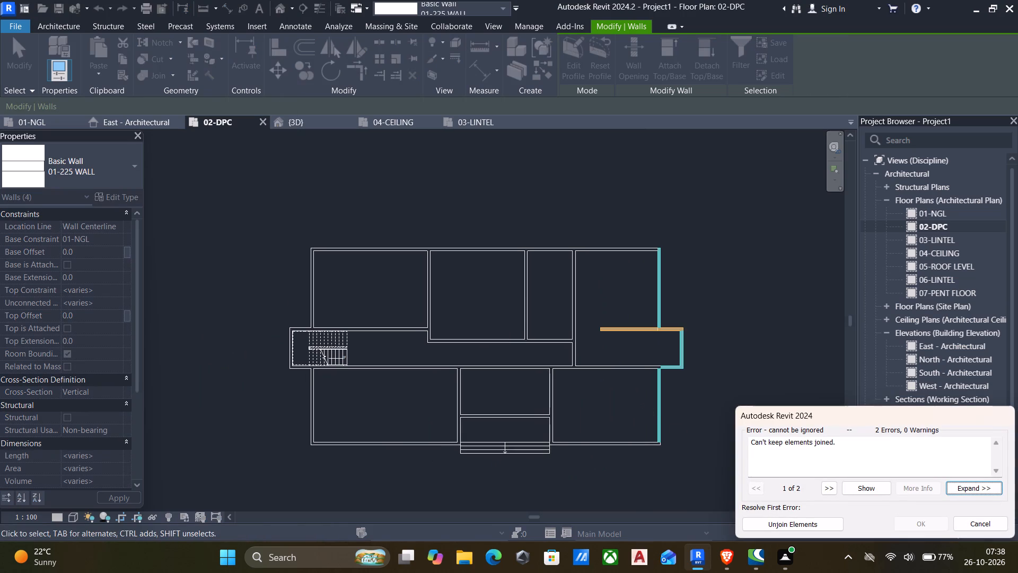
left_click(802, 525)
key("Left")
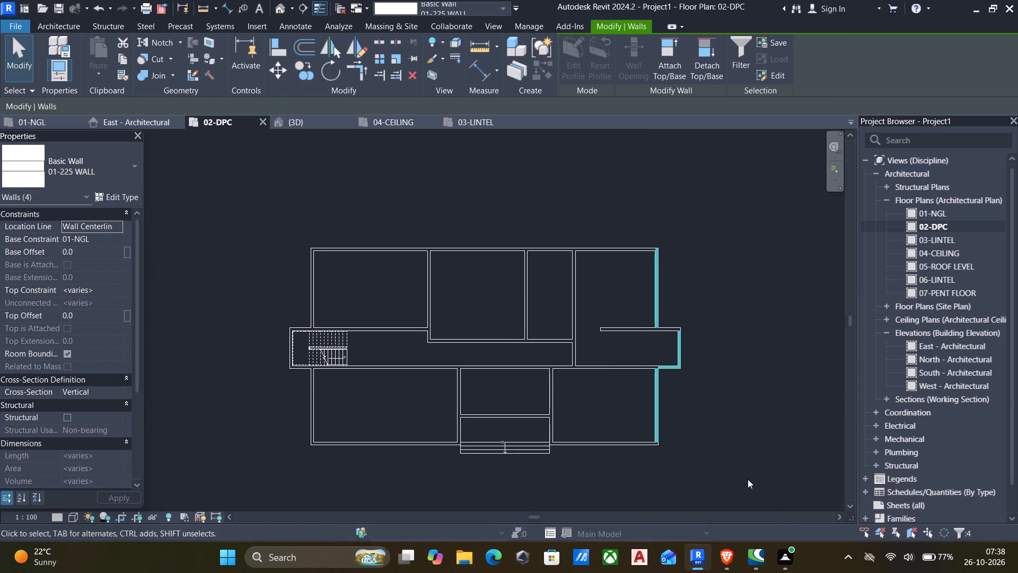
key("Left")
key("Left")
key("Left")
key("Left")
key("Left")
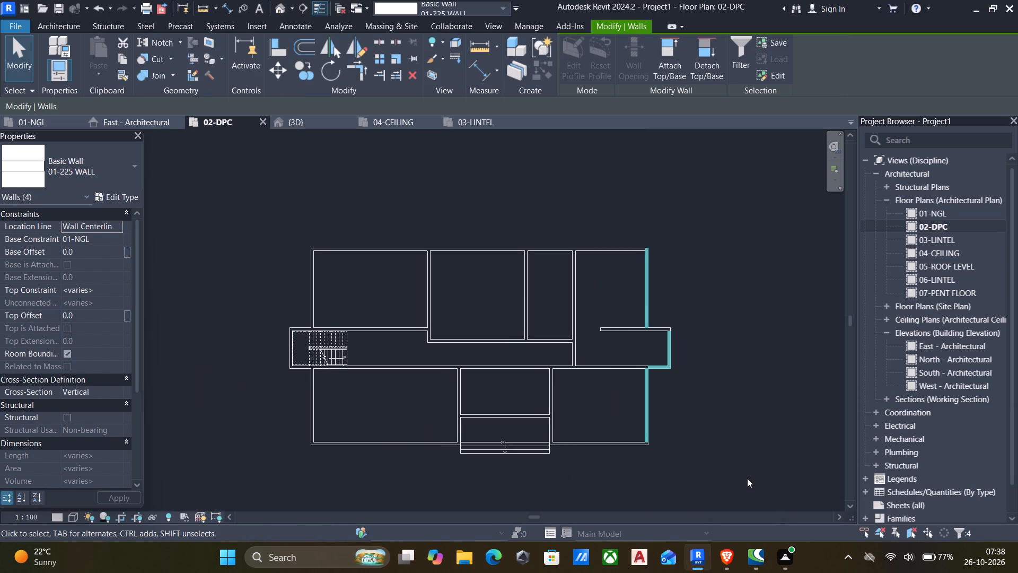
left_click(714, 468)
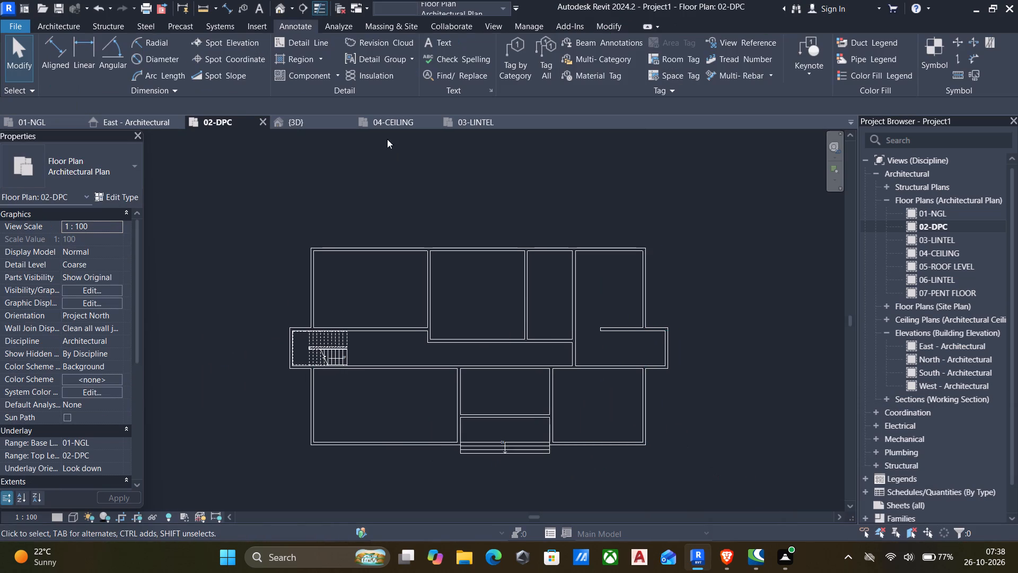
Check the shortened building in 3D, and undo the recent westward nudges of the east-end walls and the north-east room's west partition.
left_click(275, 5)
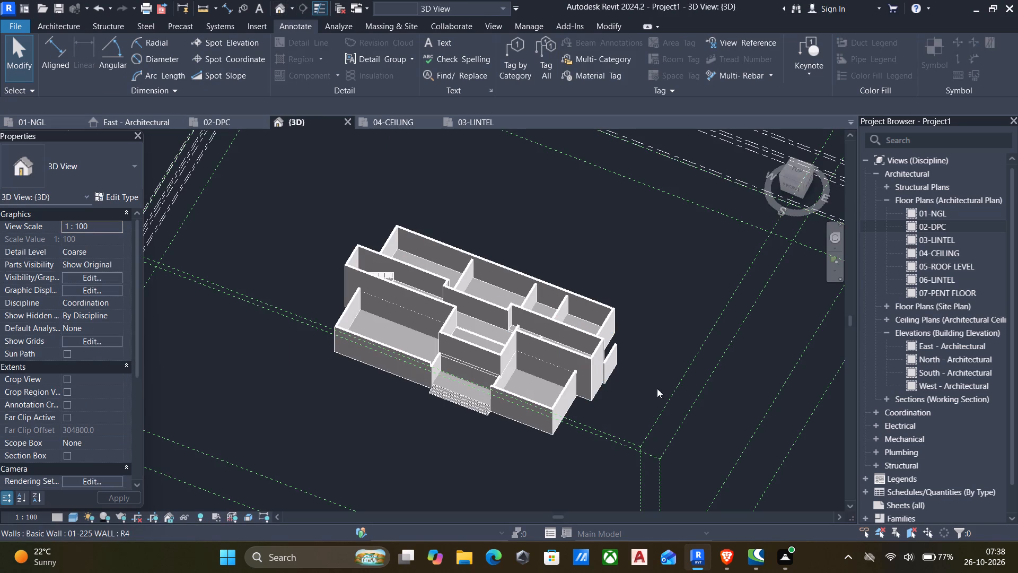
middle_click_drag(664, 378, 375, 226, "shift")
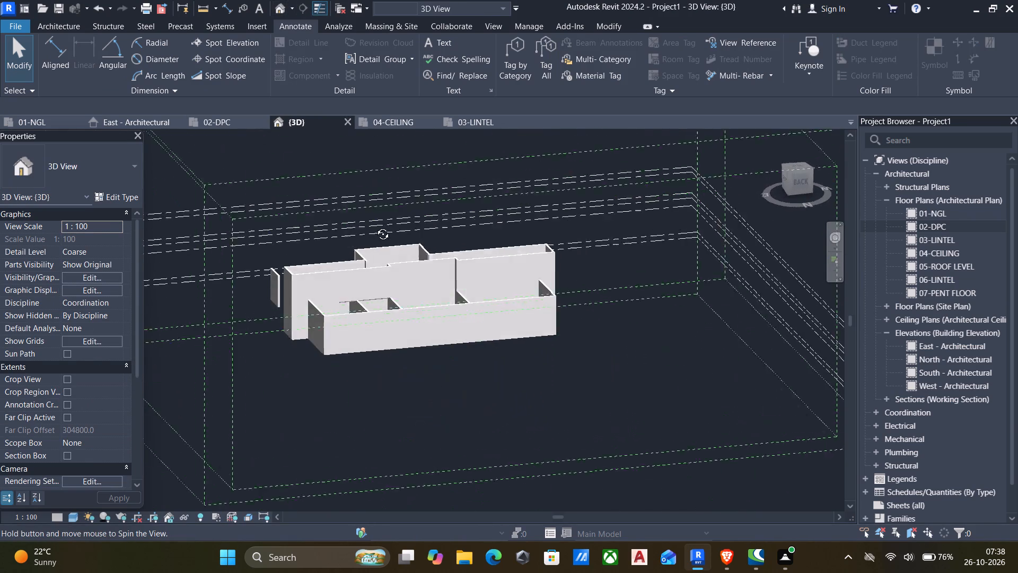
middle_click_drag(375, 226, 786, 370, "shift")
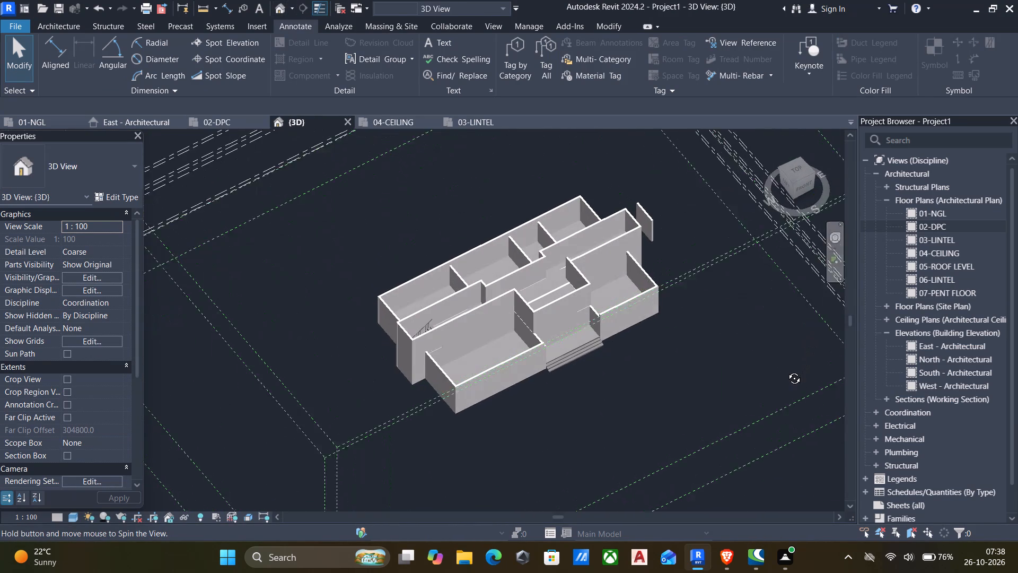
middle_click_drag(786, 370, 723, 482, "shift")
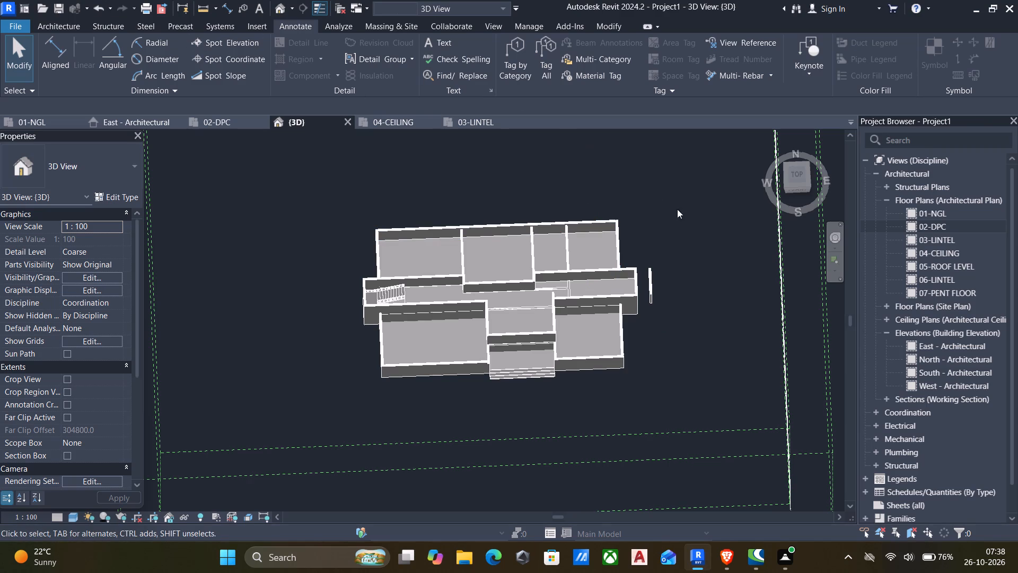
double_click(912, 228)
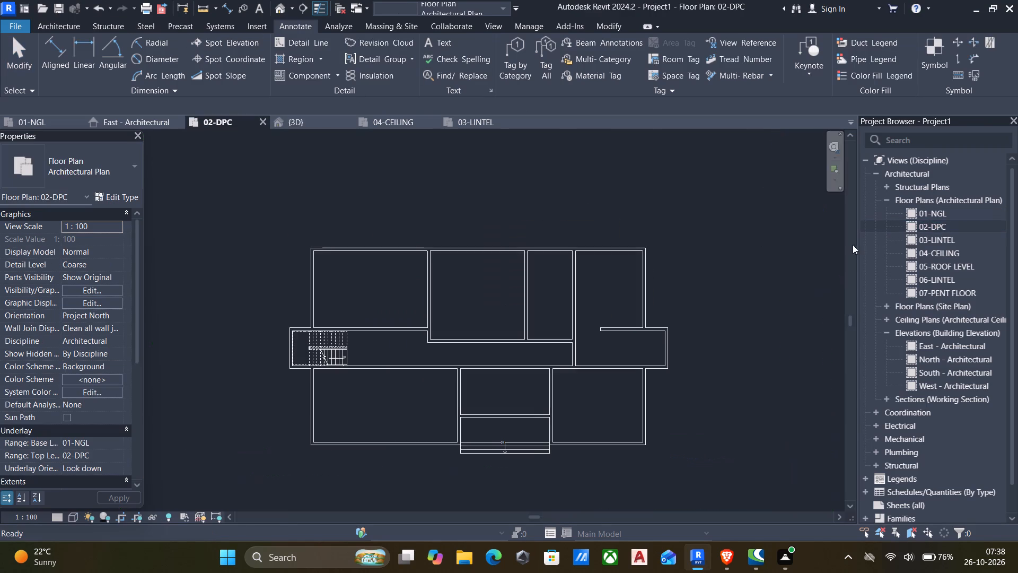
scroll(621, 310, "down", 4)
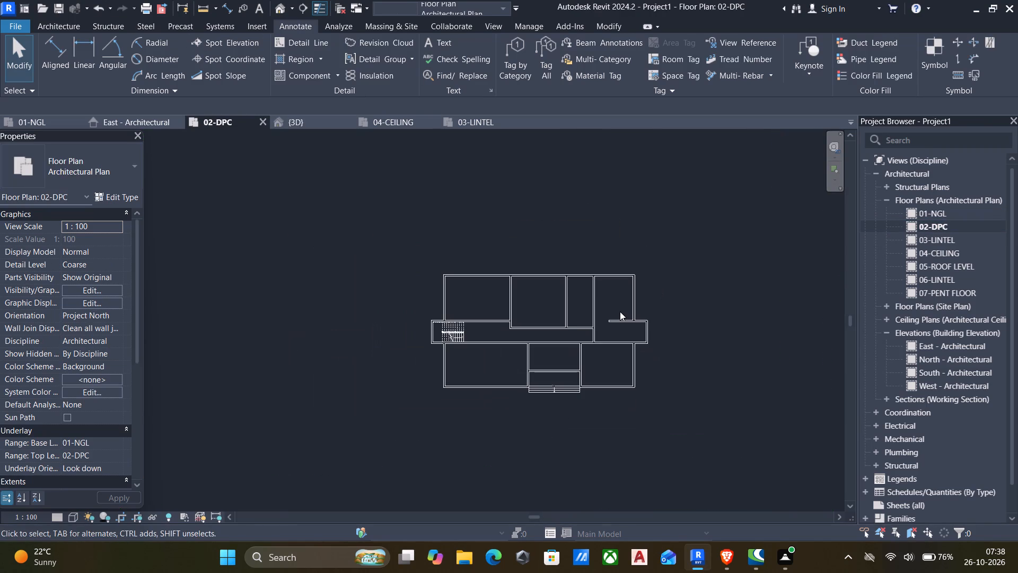
key("ctrl+z")
key("ctrl+z")
key("ctrl+z")
key("ctrl+z")
key("ctrl+z")
key("ctrl+z")
key("ctrl+z")
key("ctrl+z")
key("ctrl+z")
key("ctrl+z")
key("ctrl+z")
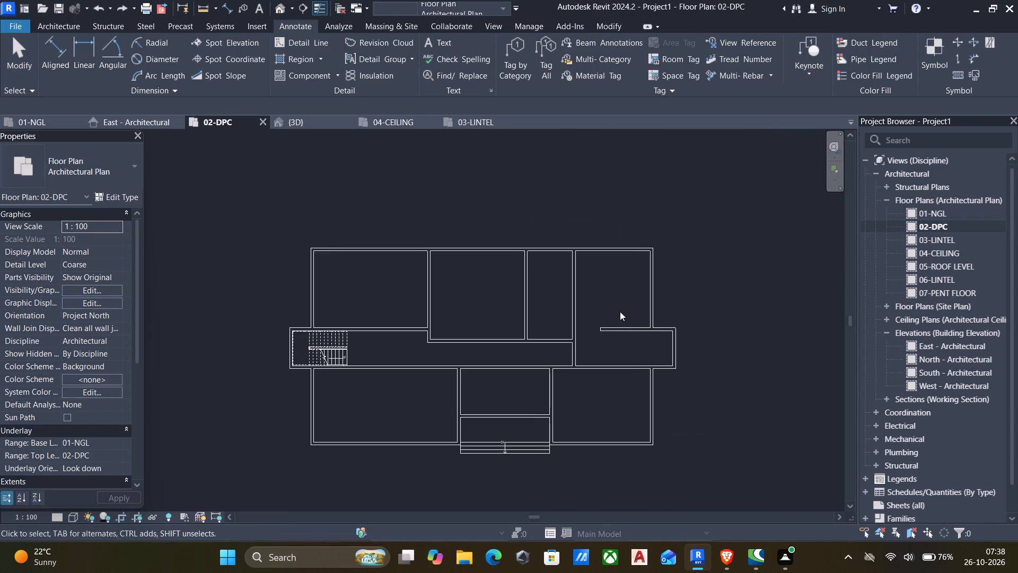
key("ctrl+z")
key("ctrl+z")
key("ctrl+z")
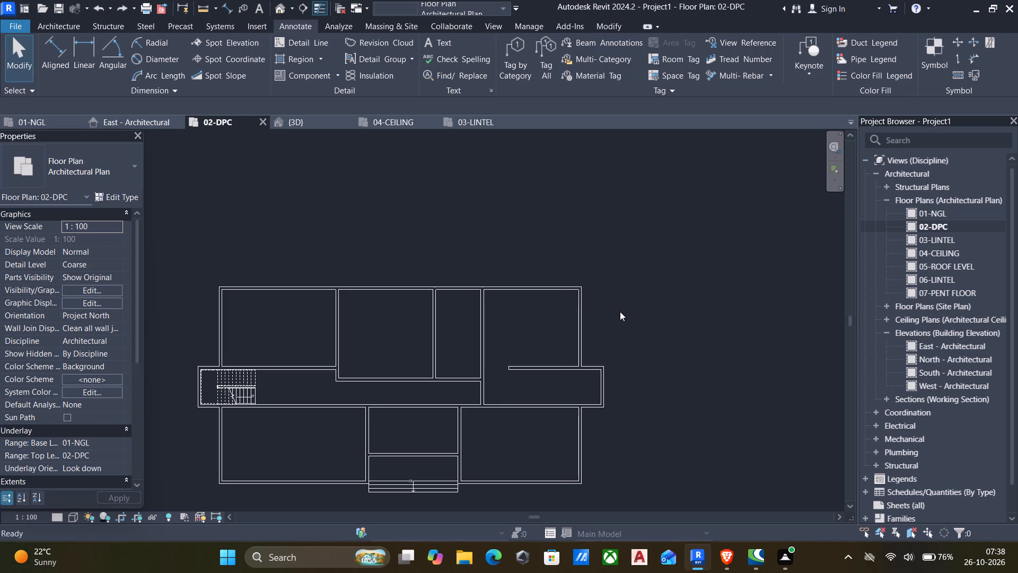
key("ctrl+z")
key("ctrl+z")
key("ctrl+z")
key("ctrl+z")
key("ctrl+z")
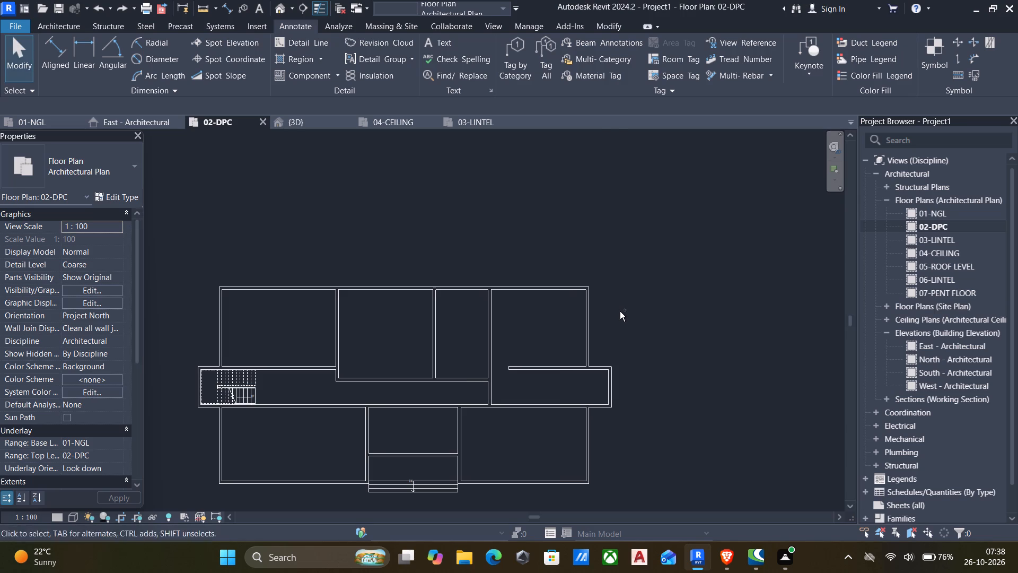
key("ctrl+z")
key("ctrl+z")
key("ctrl+z")
key("ctrl+z")
key("ctrl+z")
key("ctrl+z")
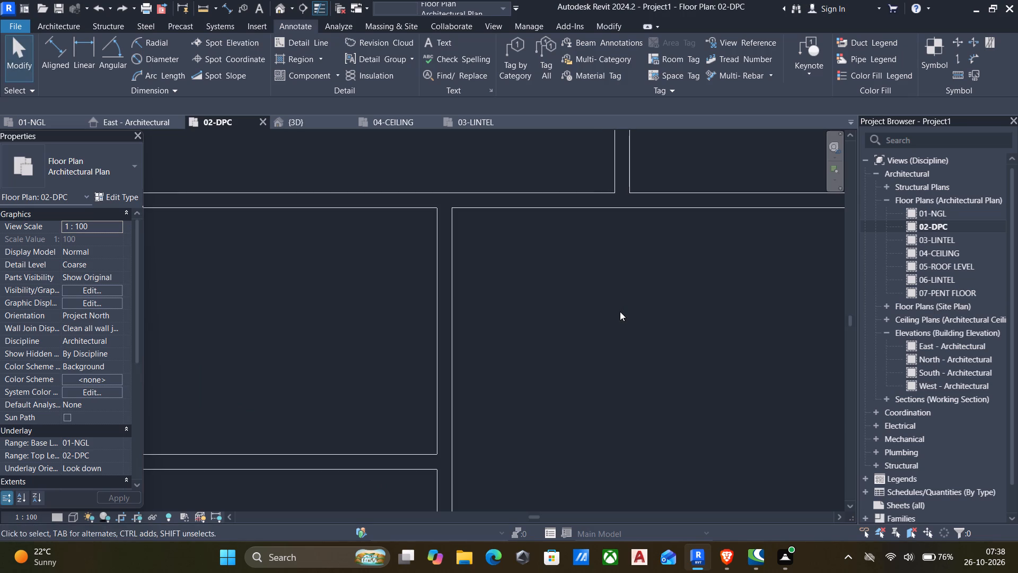
Inspect the building in 3D from several sides, examining the walls around the corridor's east end.
left_click(282, 10)
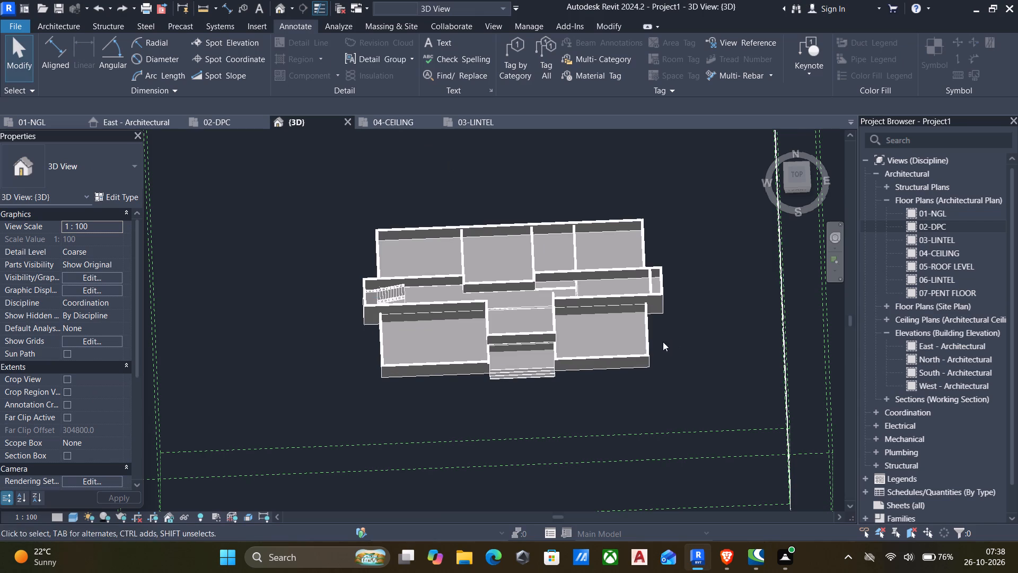
scroll(652, 293, "up", 7)
scroll(663, 279, "down", 5)
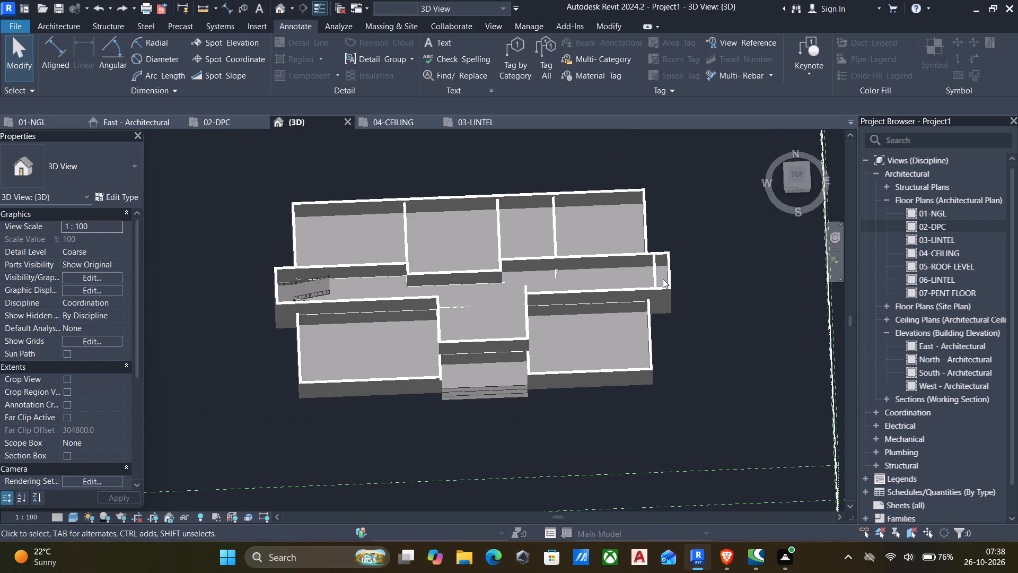
middle_click_drag(663, 279, 527, 97, "shift")
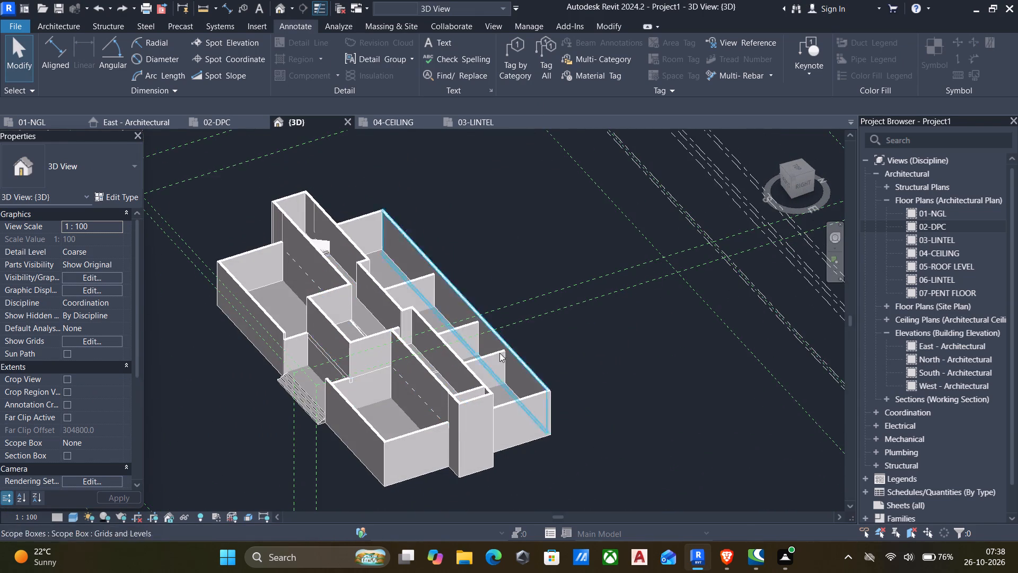
scroll(497, 395, "up", 5)
middle_click_drag(496, 405, 610, 350, "shift")
scroll(609, 353, "down", 6, "shift")
scroll(550, 374, "up", 1, "shift")
middle_click_drag(550, 374, 555, 374, "shift")
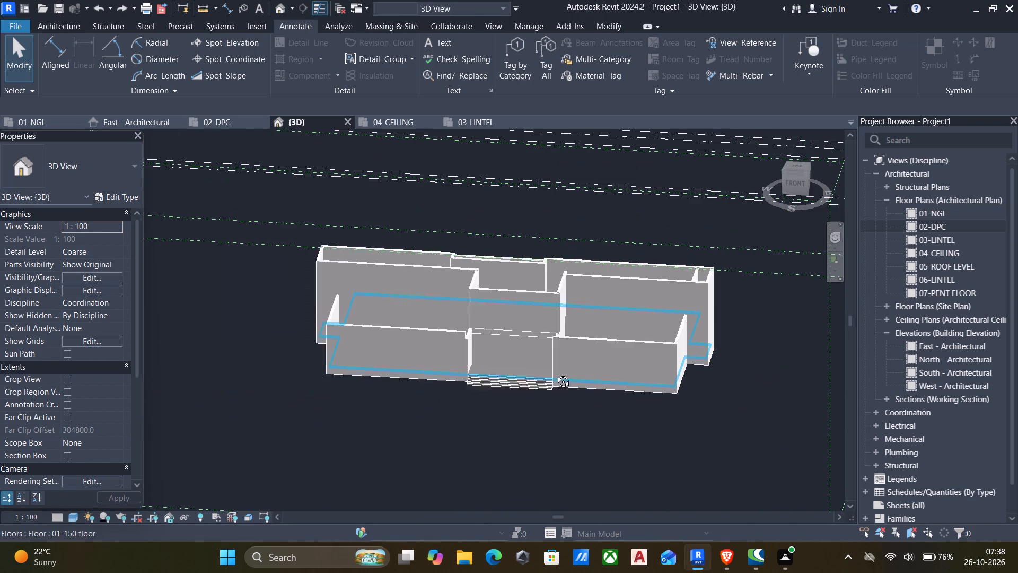
middle_click_drag(555, 374, 589, 404, "shift")
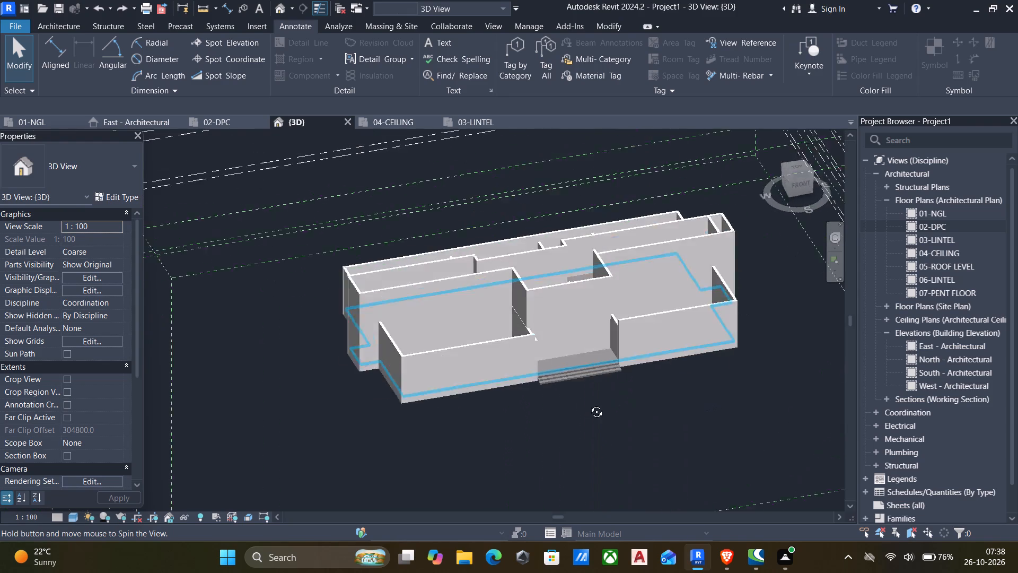
middle_click_drag(589, 404, 546, 510, "shift")
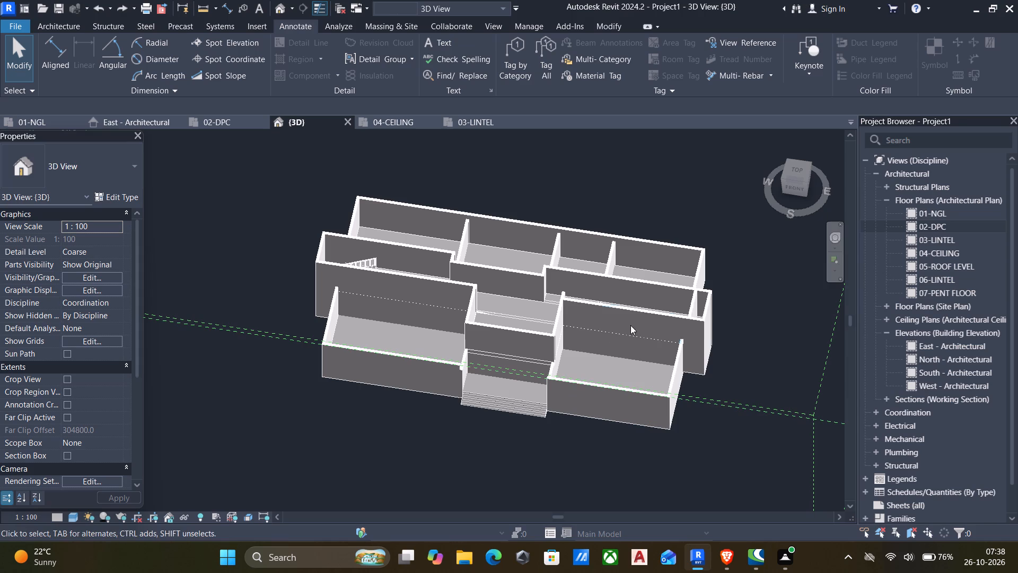
In the 04-CEILING plan, start placing a door and preview the loadable families in the Doors library folder.
double_click(914, 255)
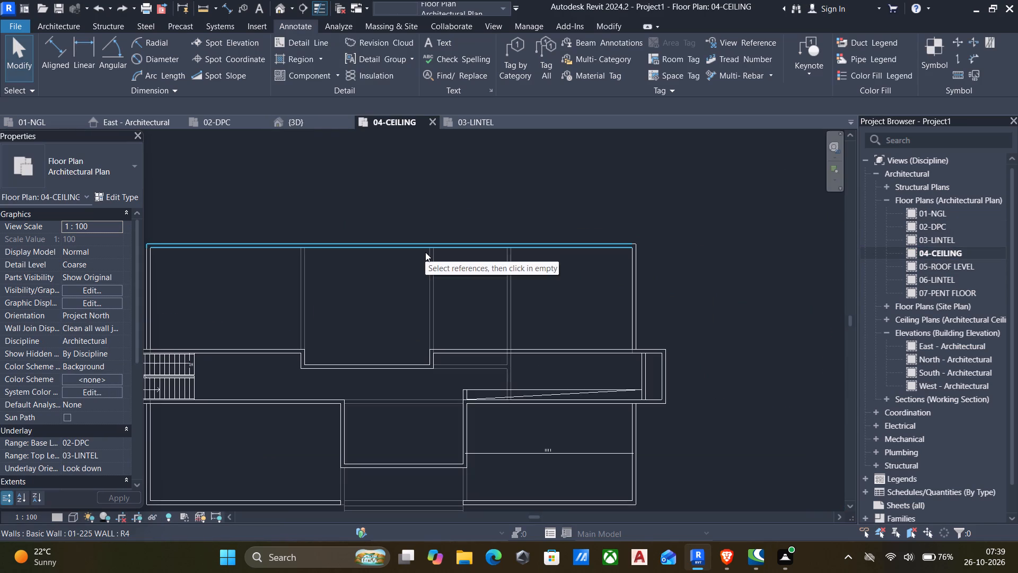
type("dr")
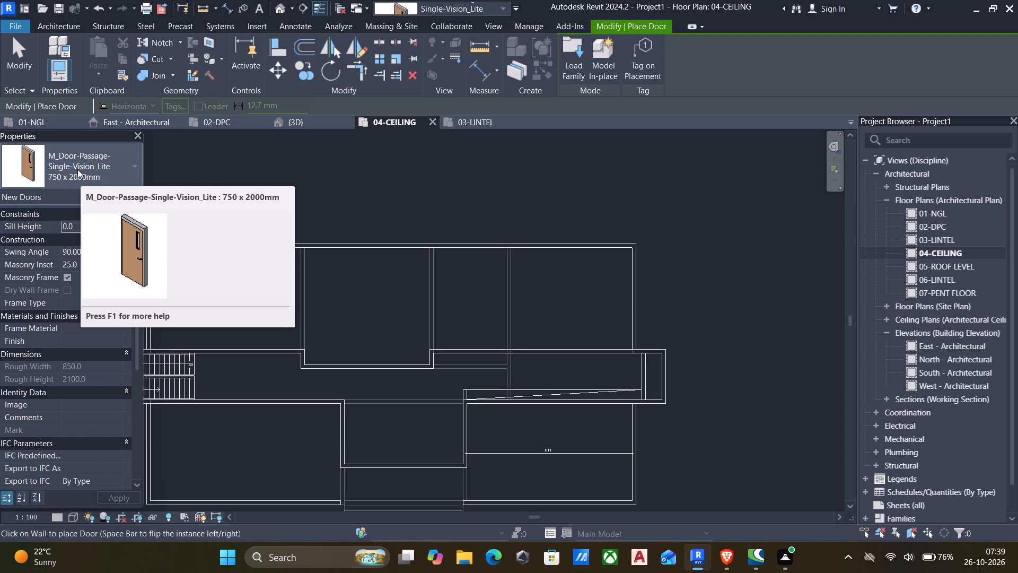
left_click(573, 49)
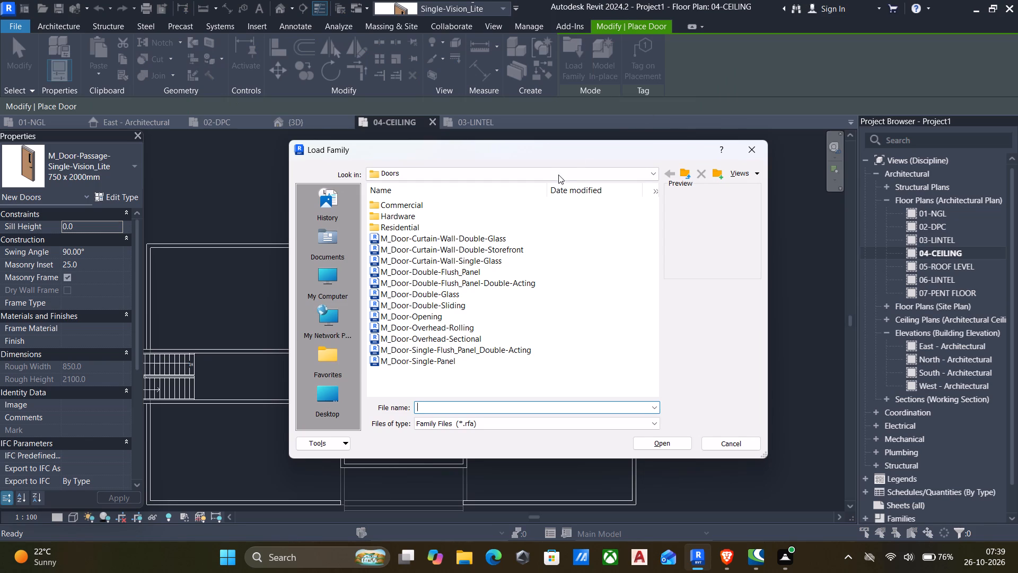
double_click(376, 231)
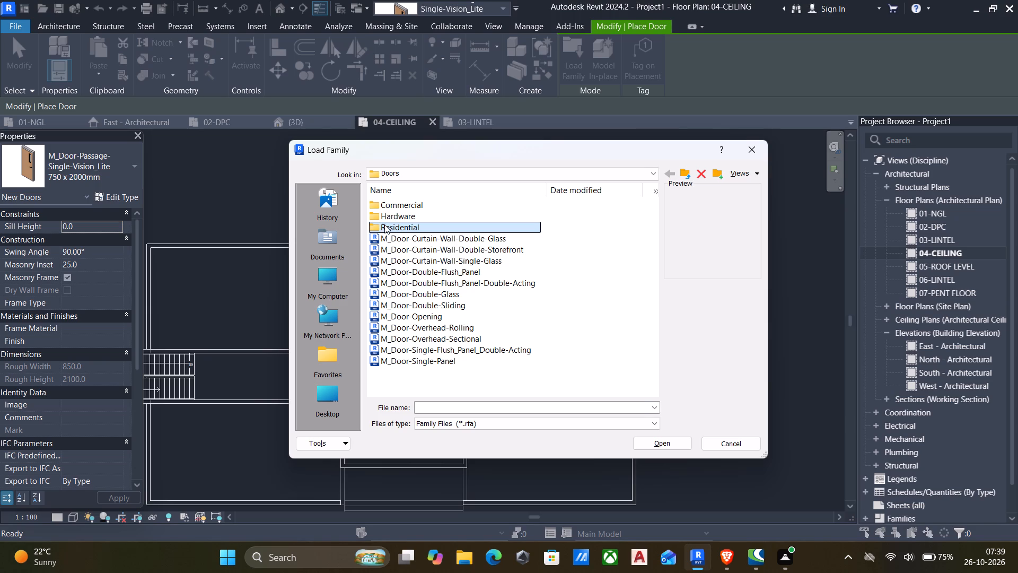
left_click(403, 235)
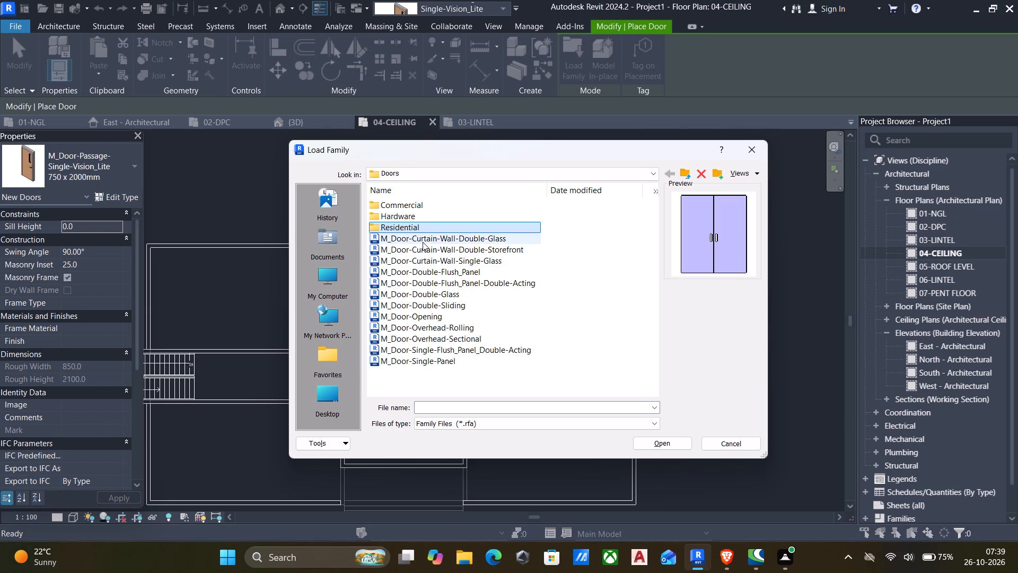
left_click(424, 242)
left_click(424, 247)
left_click(423, 261)
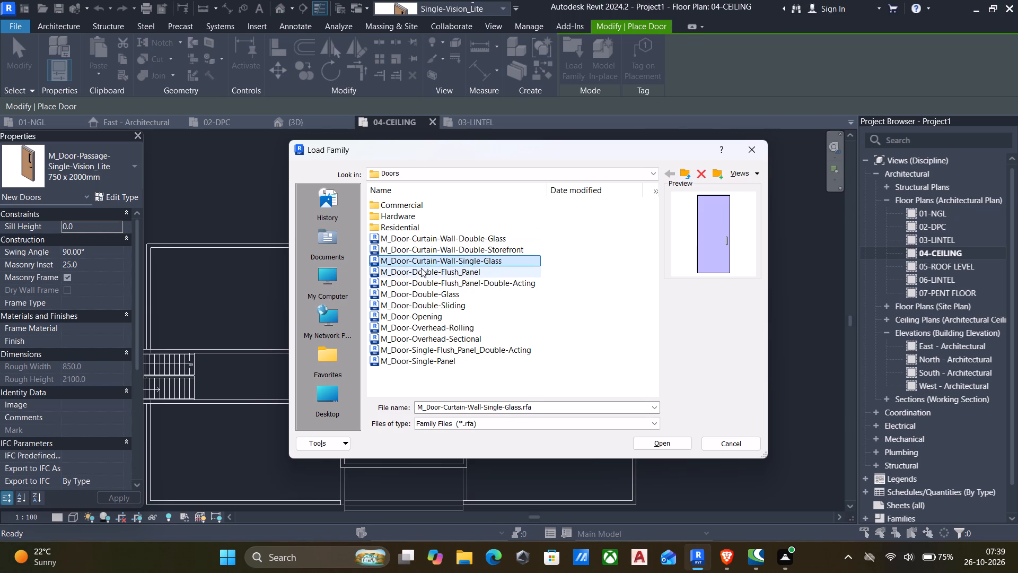
left_click(420, 270)
left_click(416, 282)
left_click(415, 294)
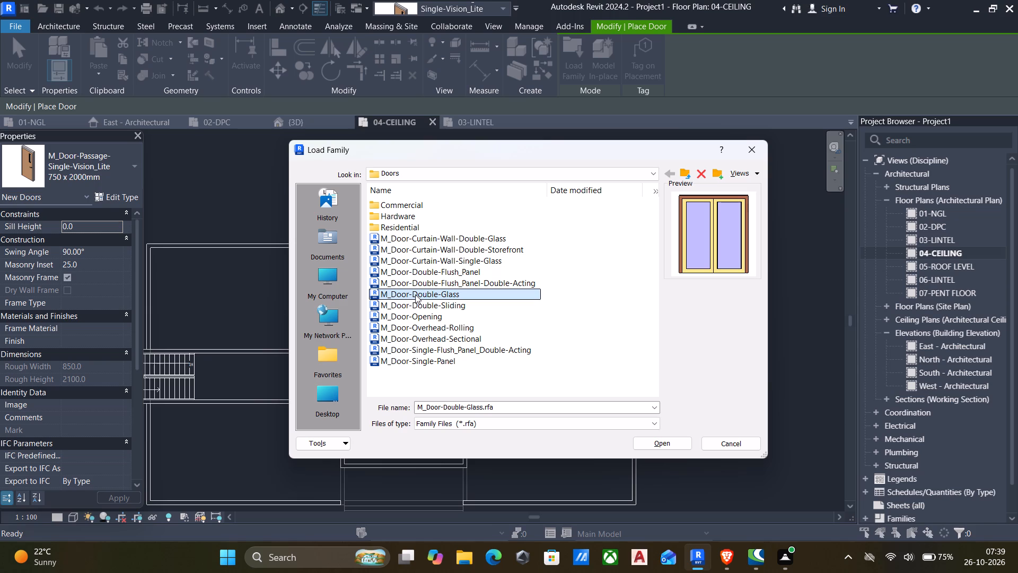
left_click(414, 303)
left_click(413, 315)
left_click(410, 328)
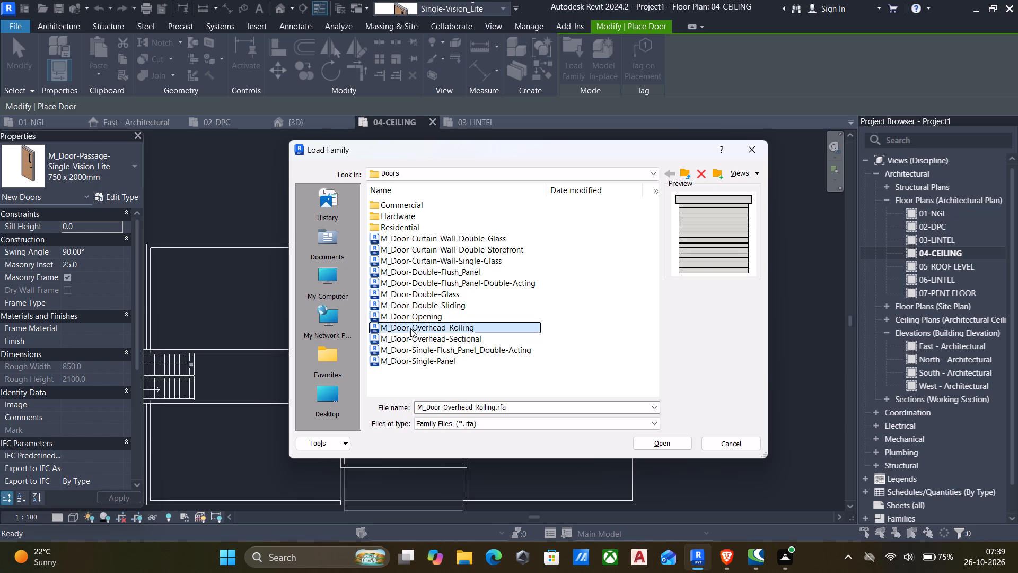
left_click(411, 340)
left_click(412, 349)
left_click(413, 361)
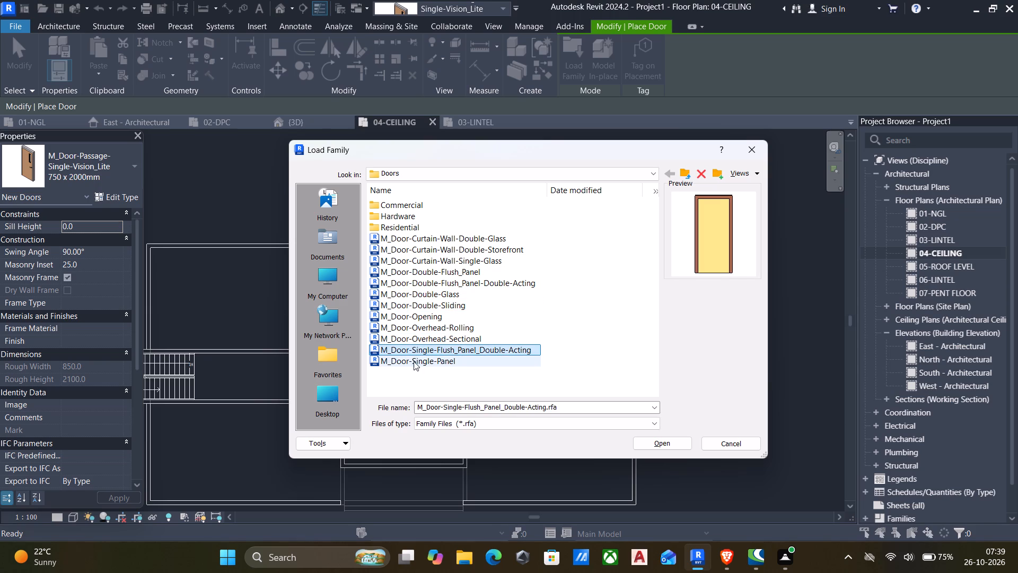
Browse the Residential doors folder as a detailed list and preview its exterior double-glass and interior single flush-panel door families.
double_click(375, 229)
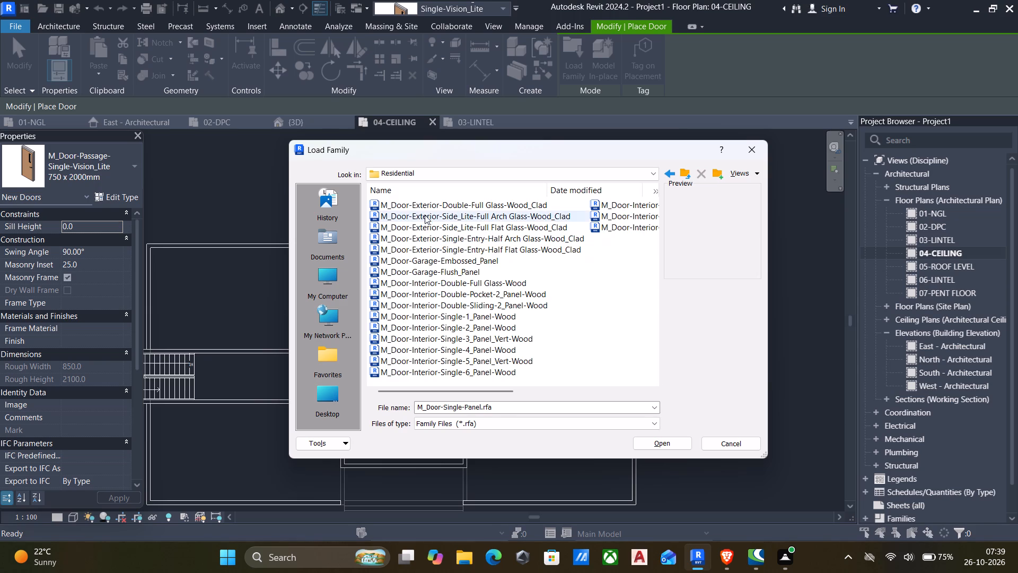
scroll(420, 197, "up", 5)
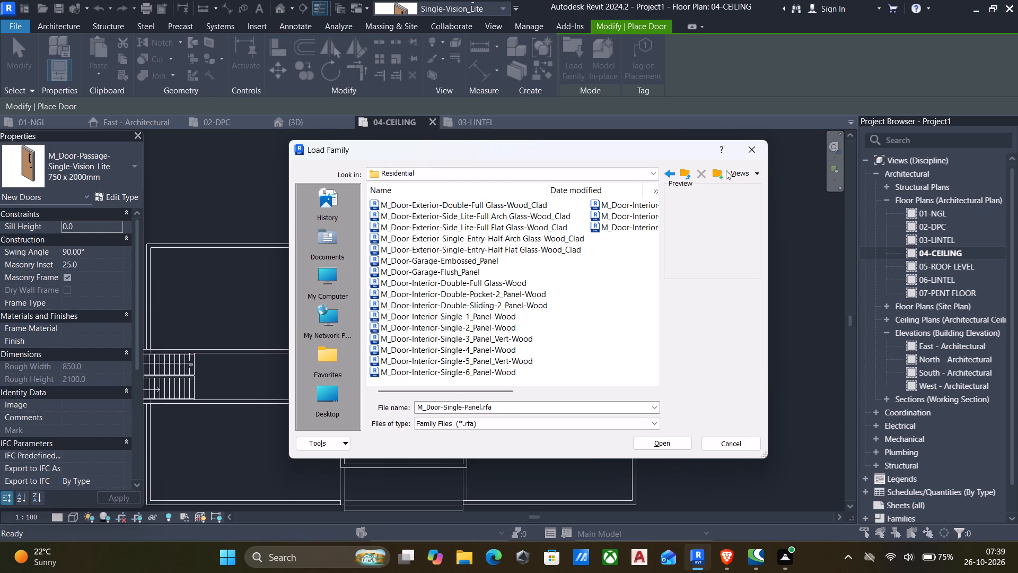
left_click(732, 173)
left_click(752, 204)
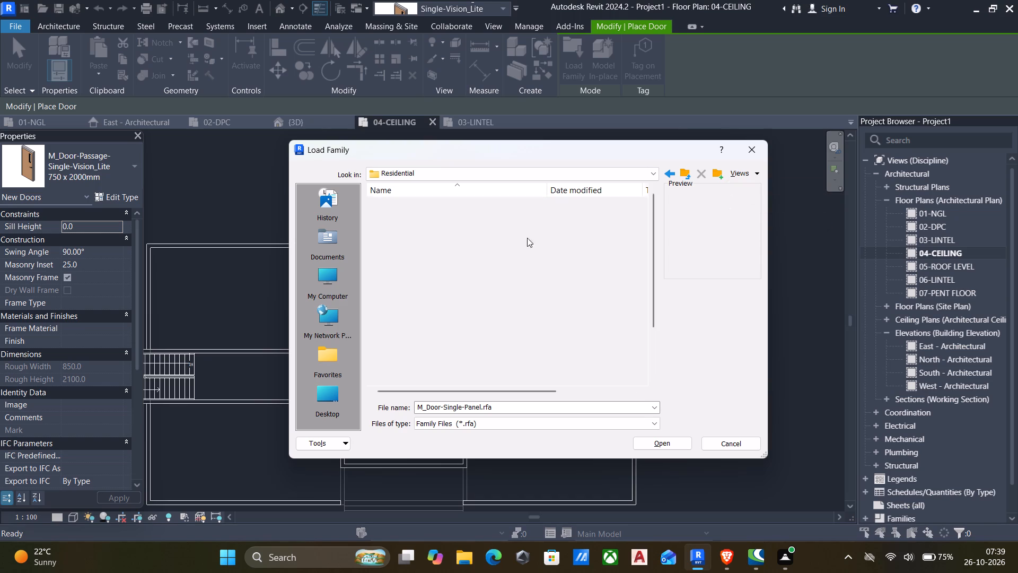
left_click(426, 206)
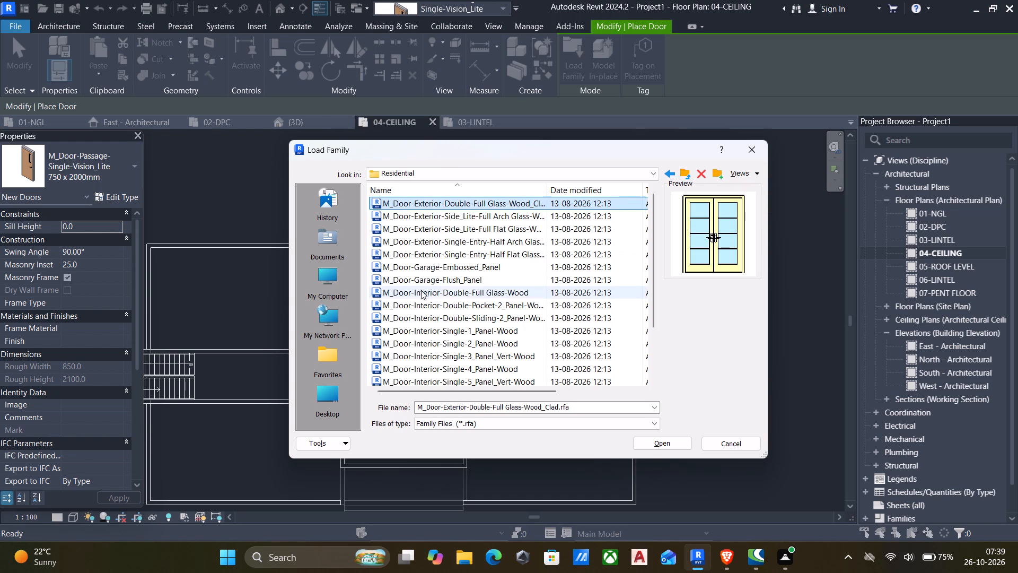
scroll(433, 317, "down", 3)
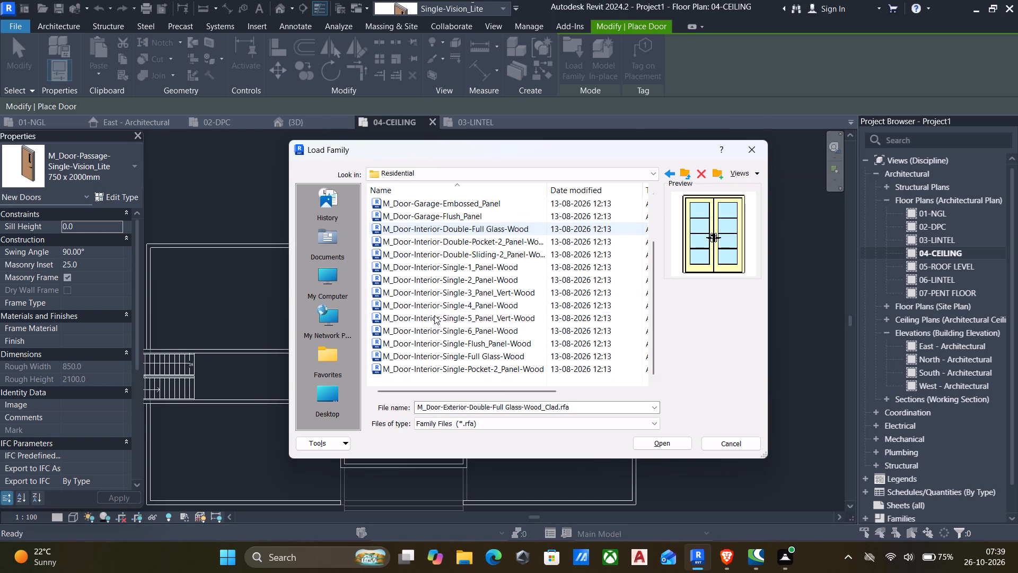
scroll(434, 315, "down", 3)
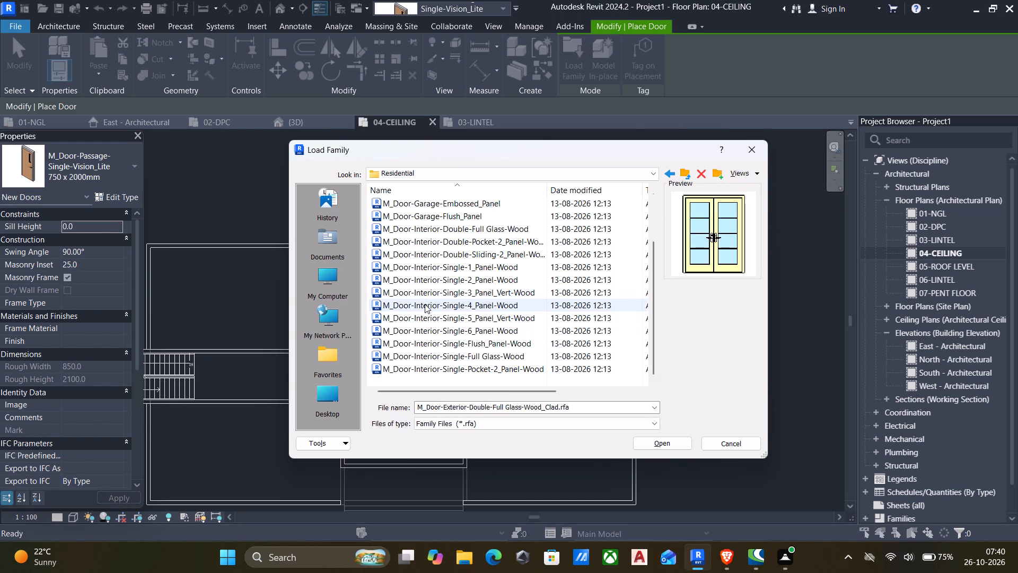
left_click(414, 340)
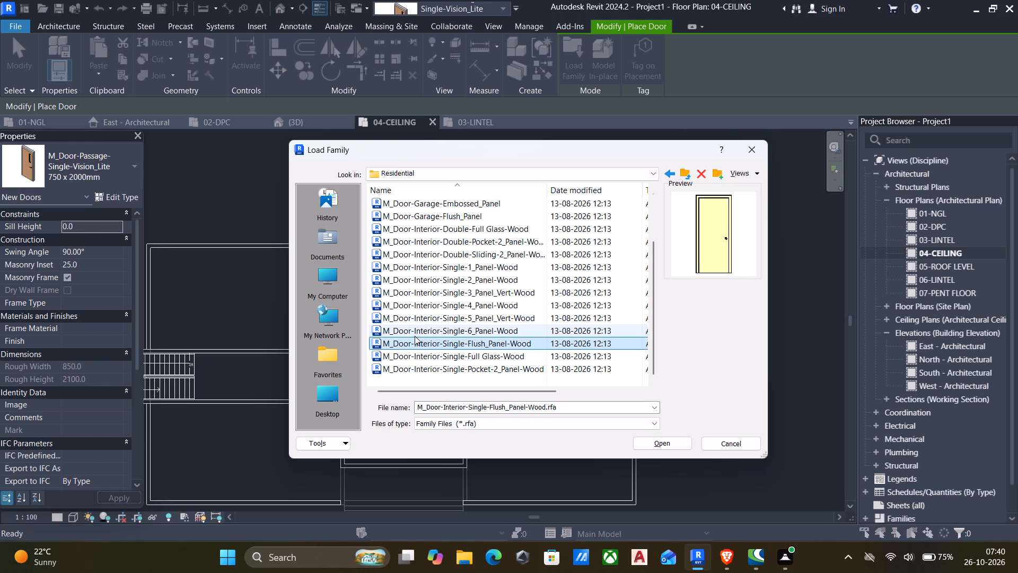
Leave the Revit library and browse to the Components folder inside AUTOCAD PLANS FUJI in Downloads.
left_click(686, 180)
left_click(703, 184)
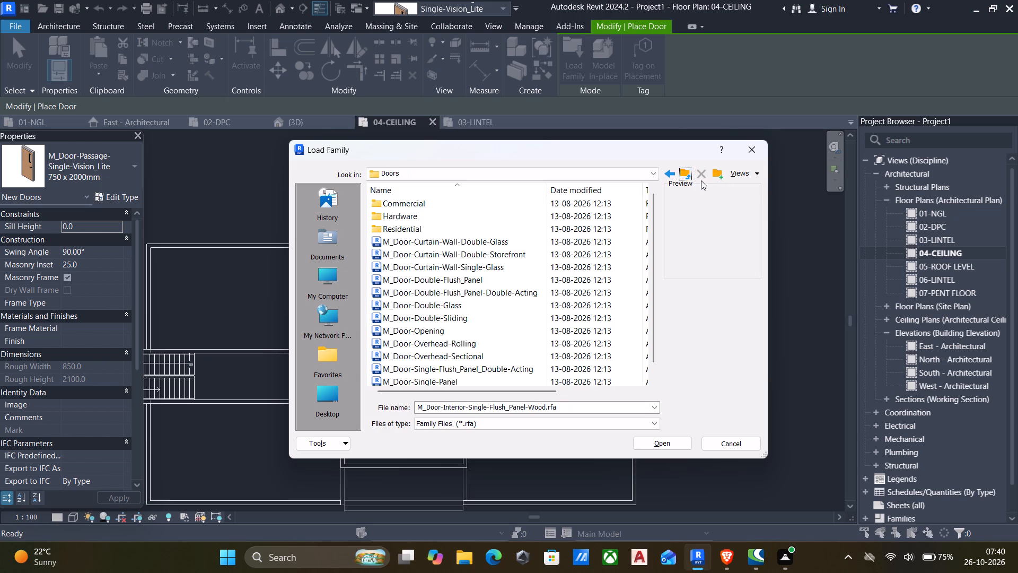
left_click(689, 175)
double_click(689, 175)
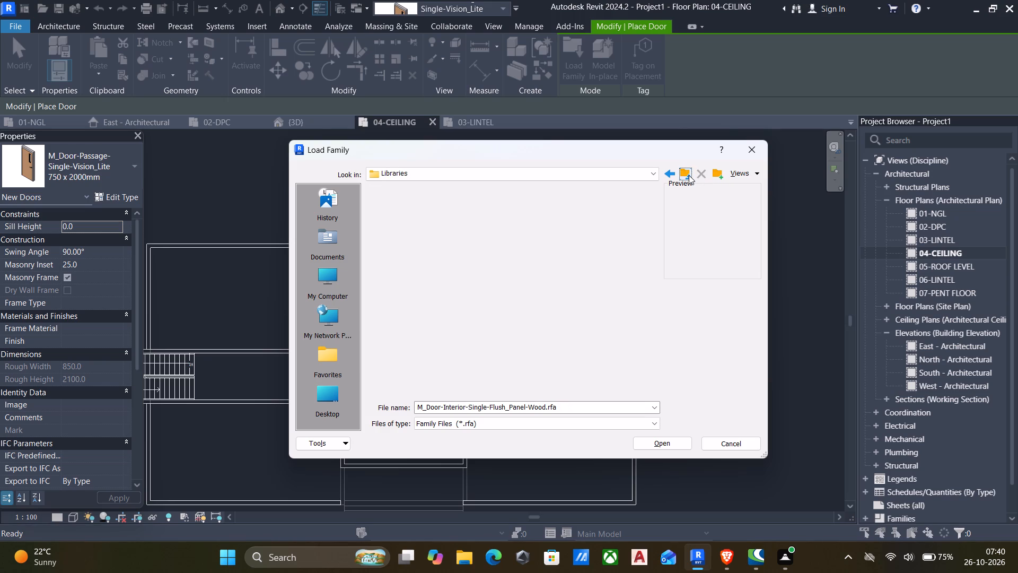
triple_click(689, 175)
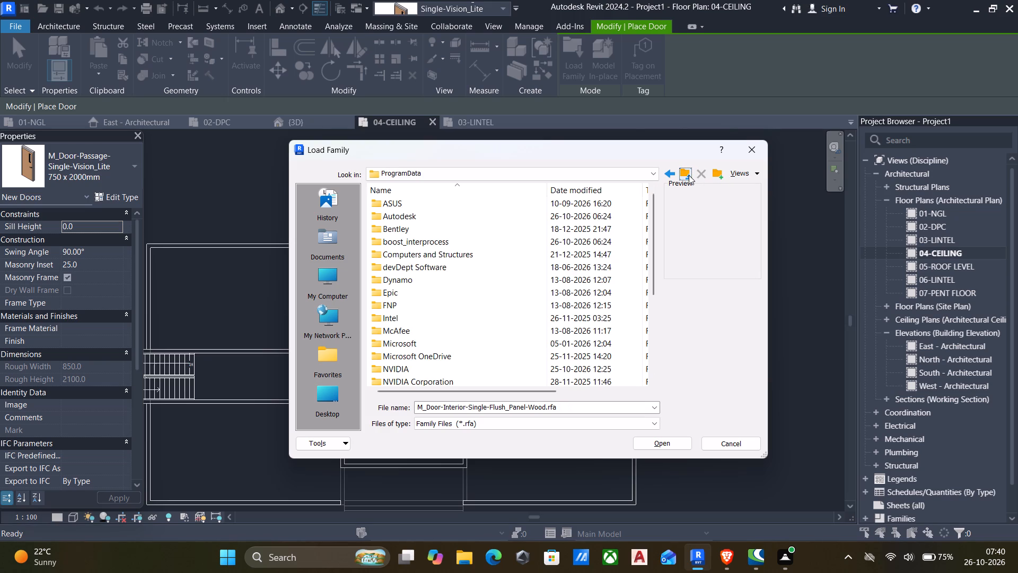
left_click(689, 175)
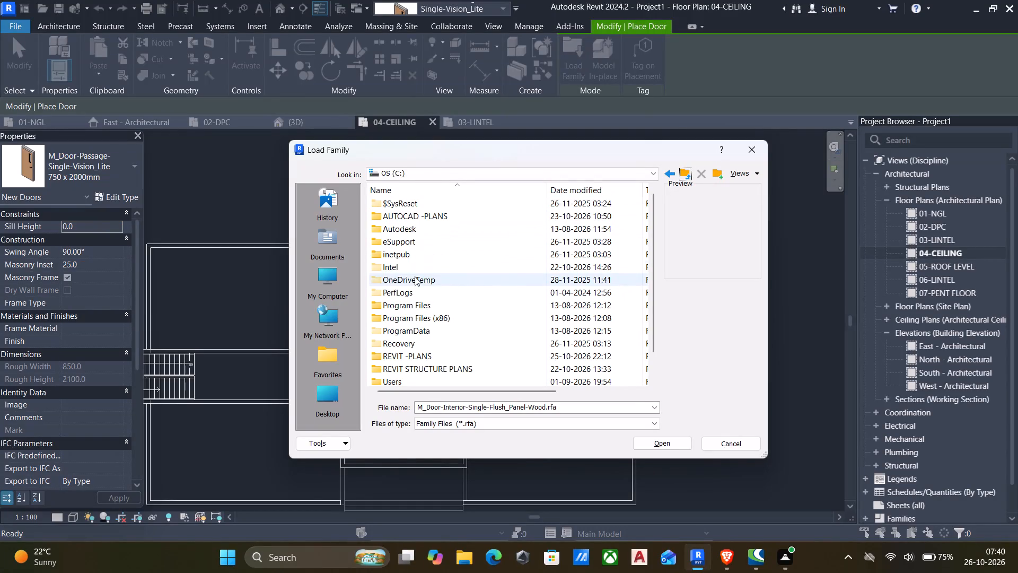
left_click(678, 169)
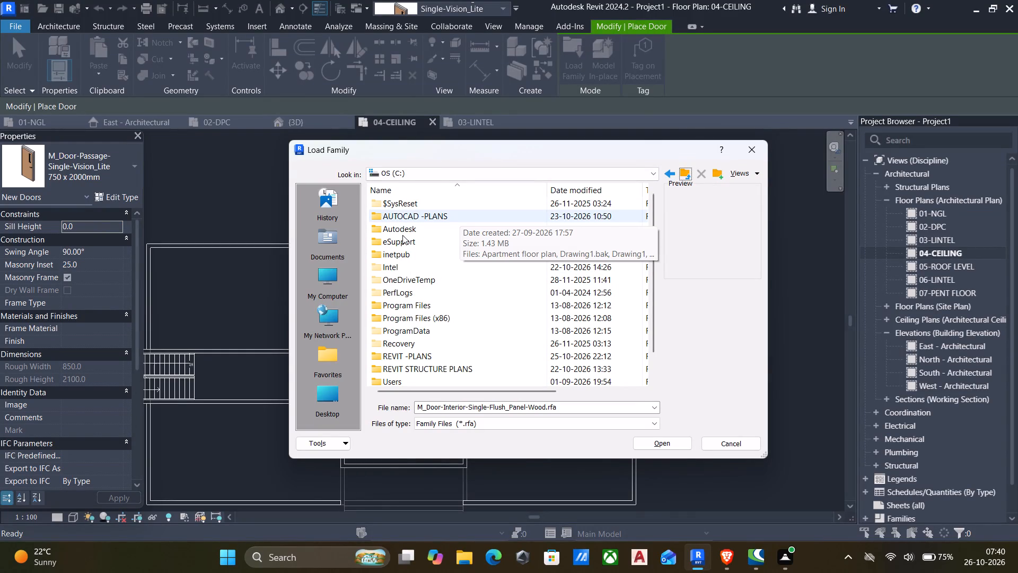
left_click(329, 402)
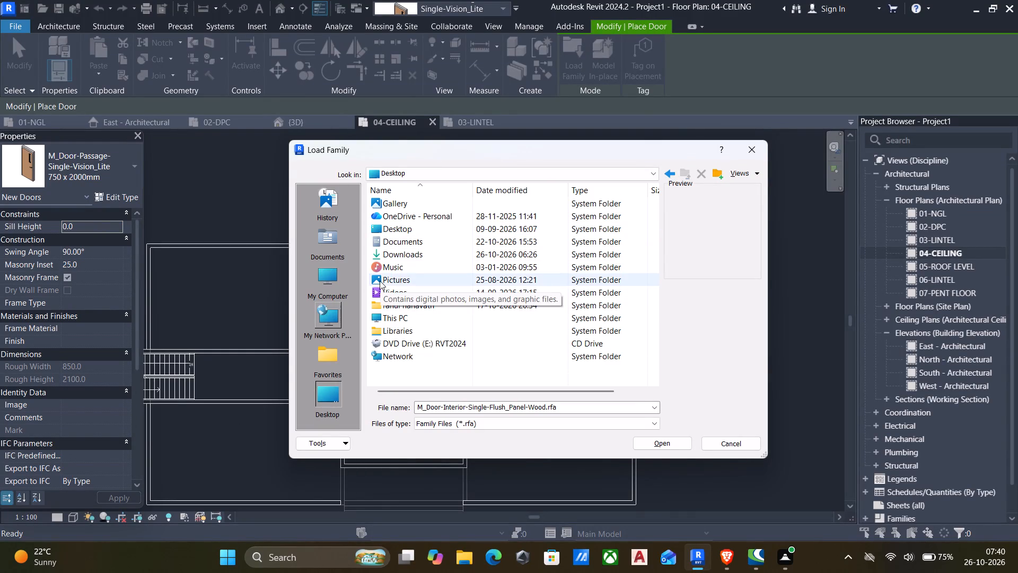
left_click(373, 255)
left_click(373, 255)
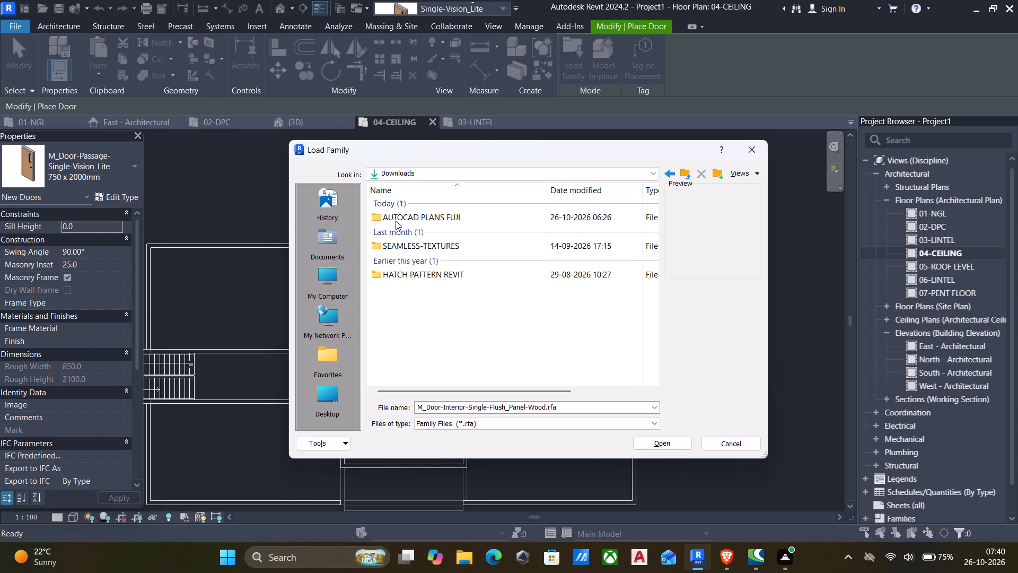
double_click(395, 216)
double_click(379, 218)
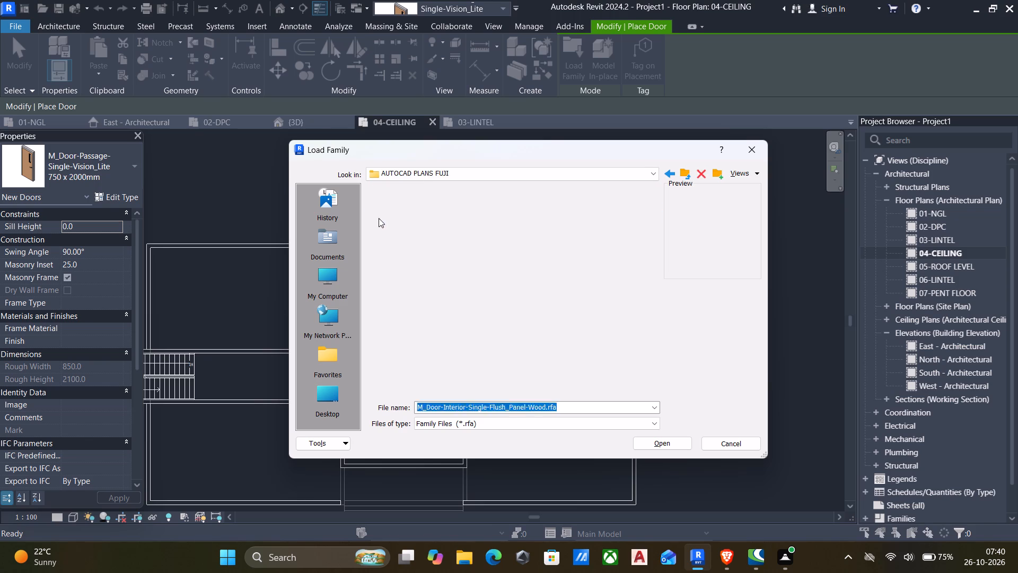
left_click(666, 175)
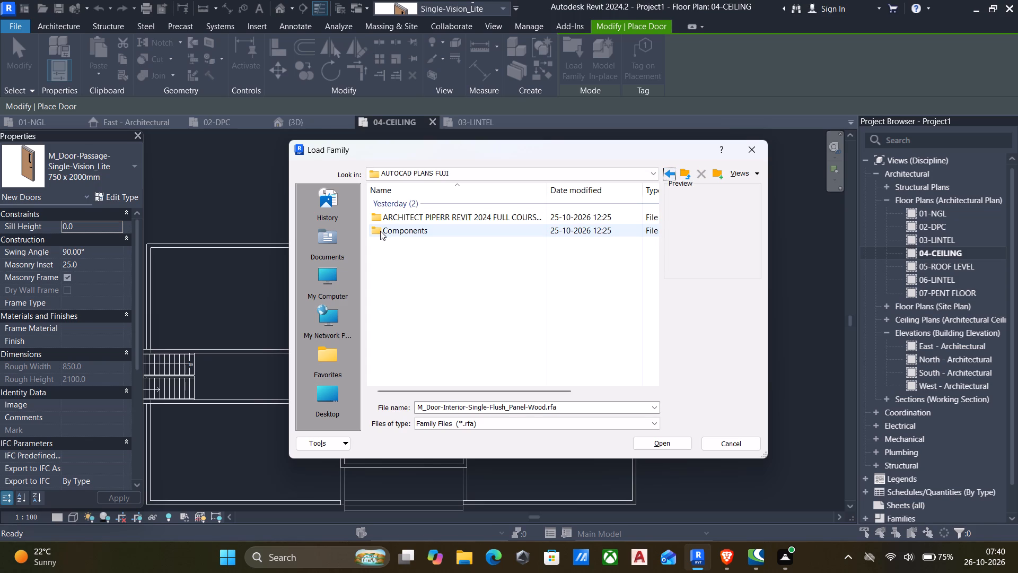
double_click(379, 231)
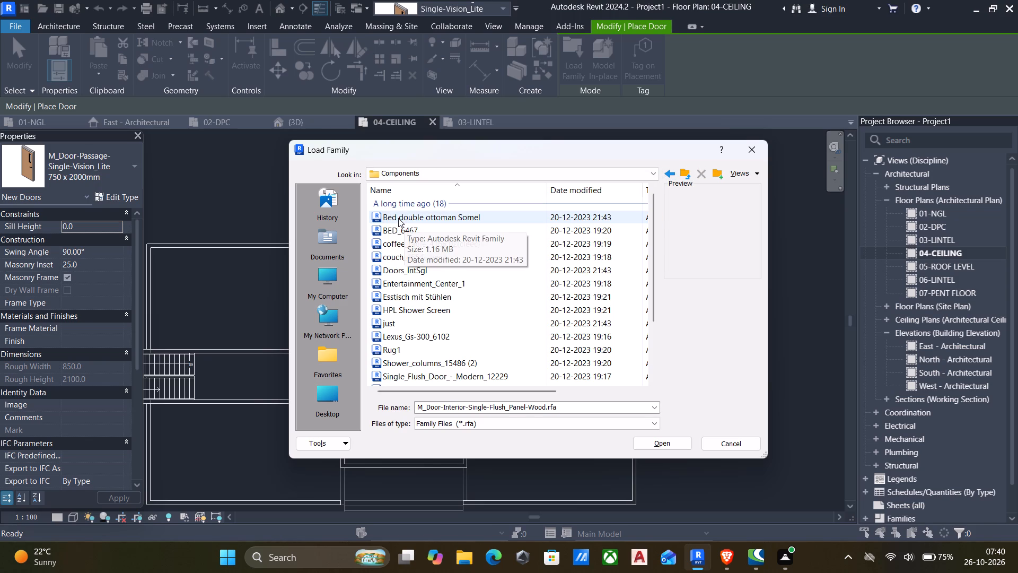
Preview the families in the Components folder to find a suitable door.
left_click(398, 218)
left_click(398, 230)
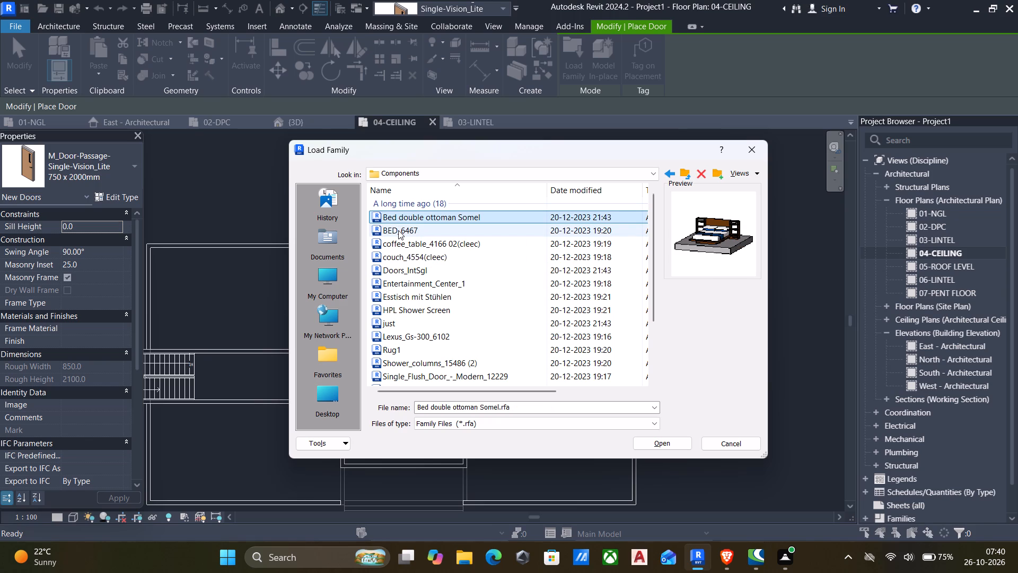
left_click(399, 249)
left_click(400, 254)
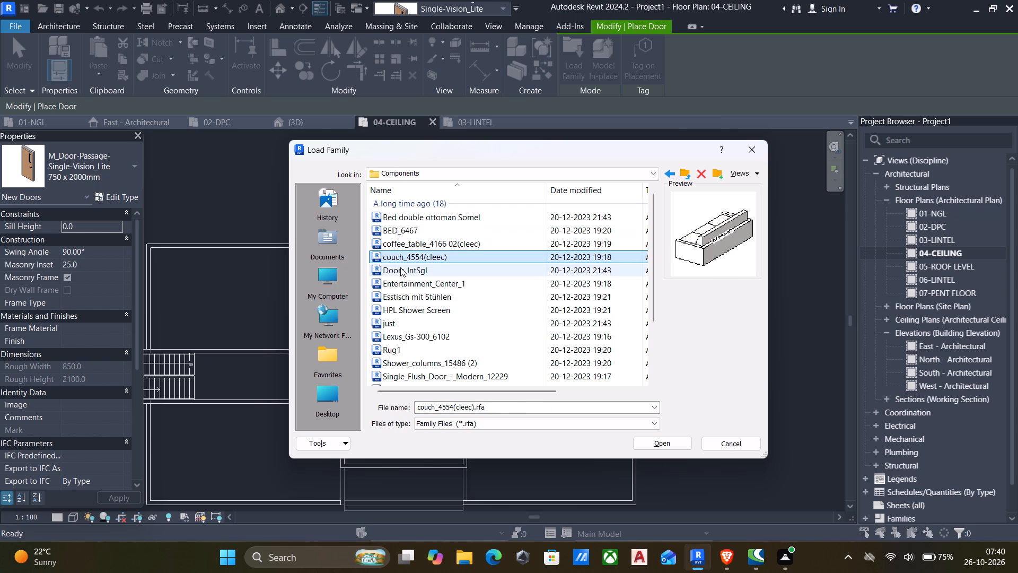
left_click(401, 277)
left_click(404, 272)
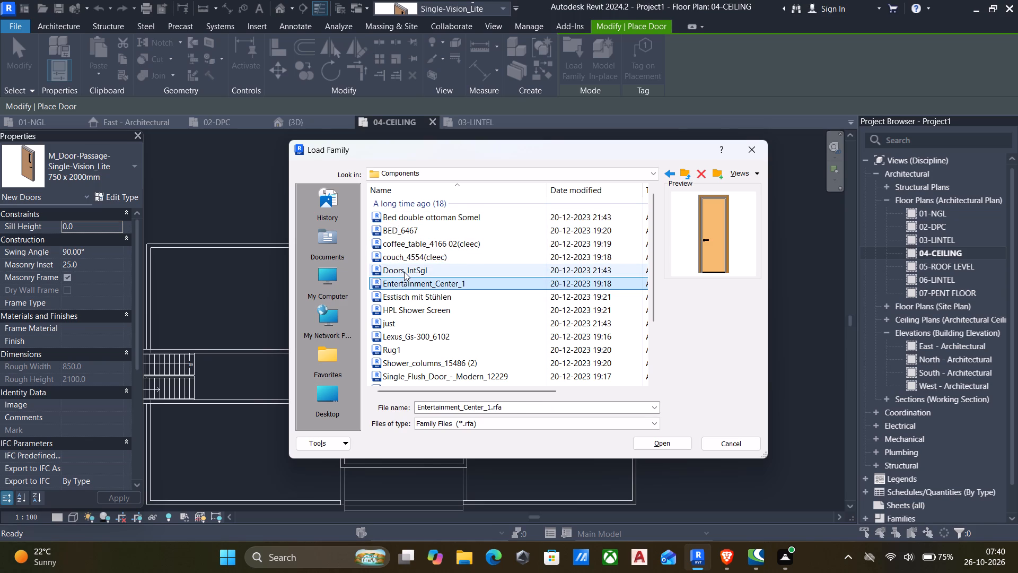
scroll(399, 342, "down", 2)
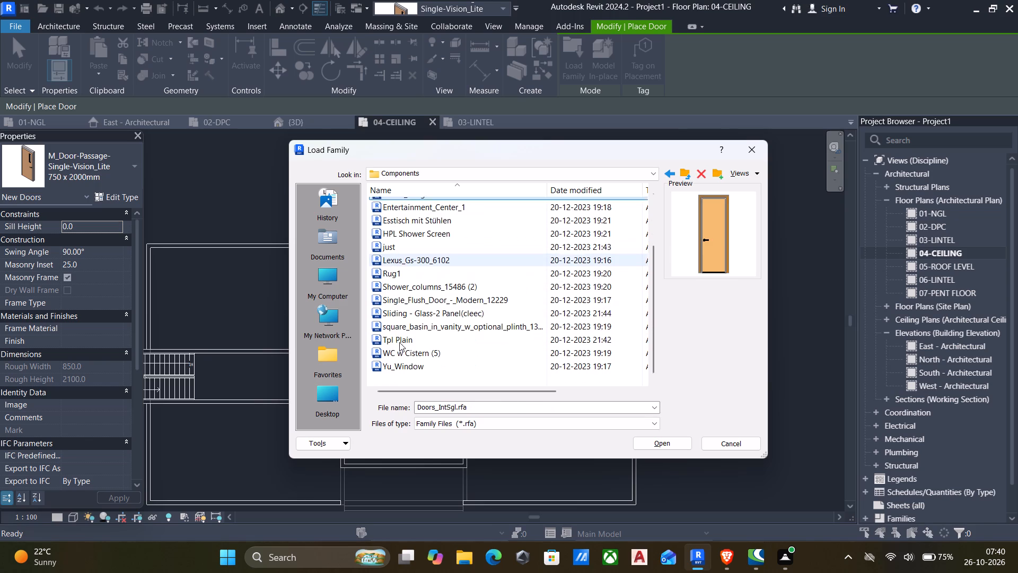
scroll(399, 342, "down", 2)
left_click(403, 359)
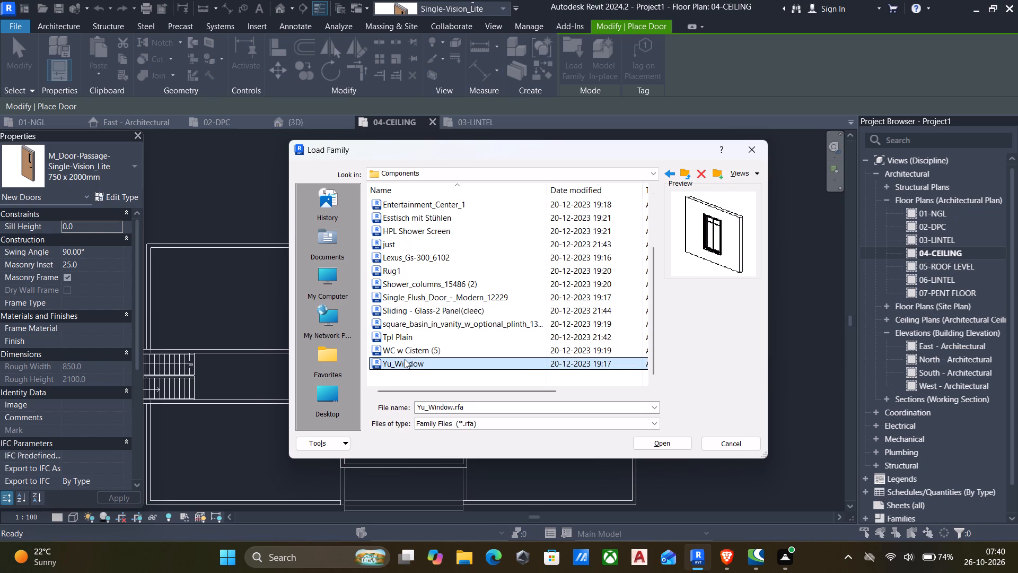
key("Up")
key("Up")
key("Up")
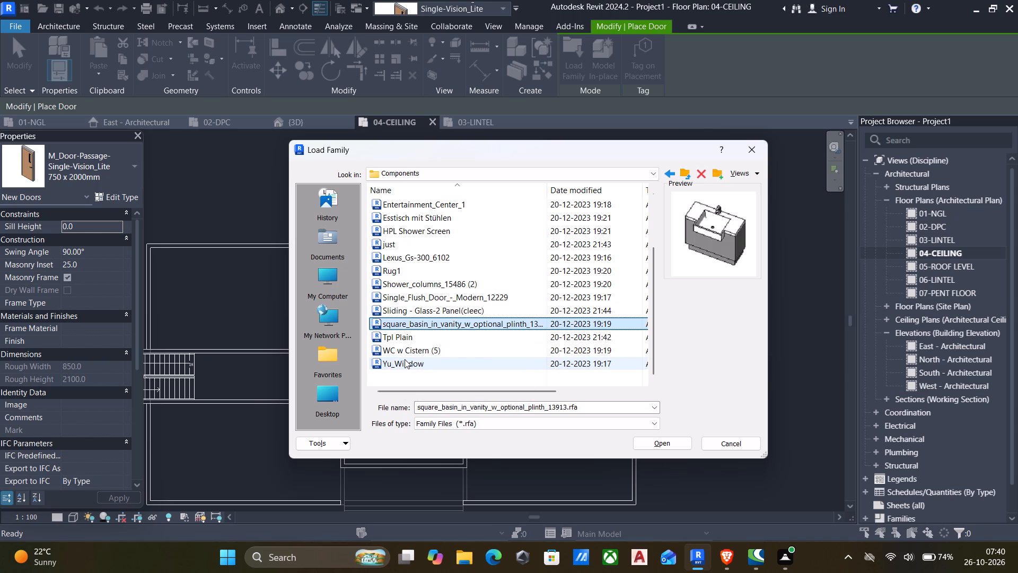
key("Up")
key("Up")
key("Up")
key("Up")
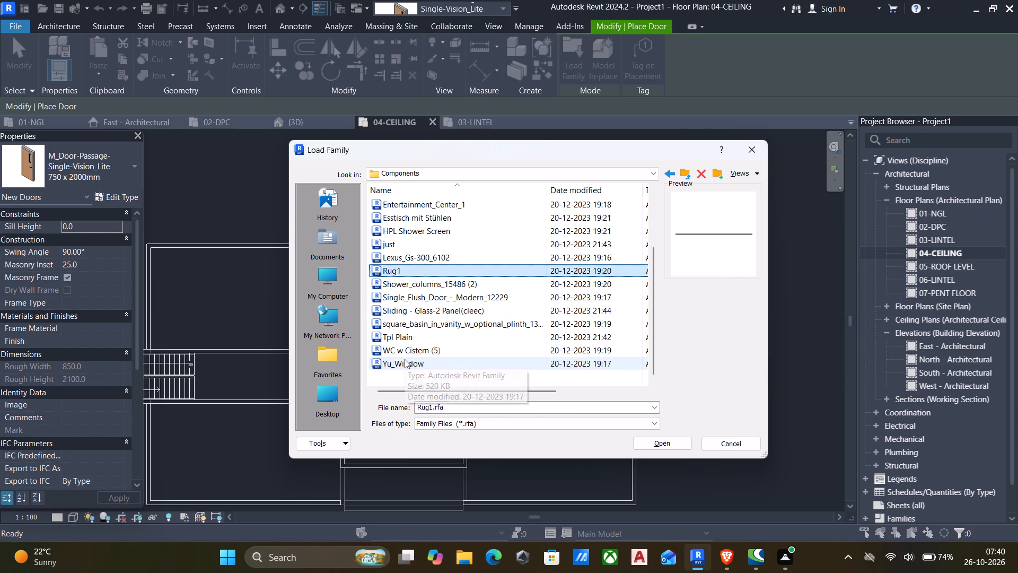
key("Up")
key("Up")
key("Up")
key("Up")
key("Up")
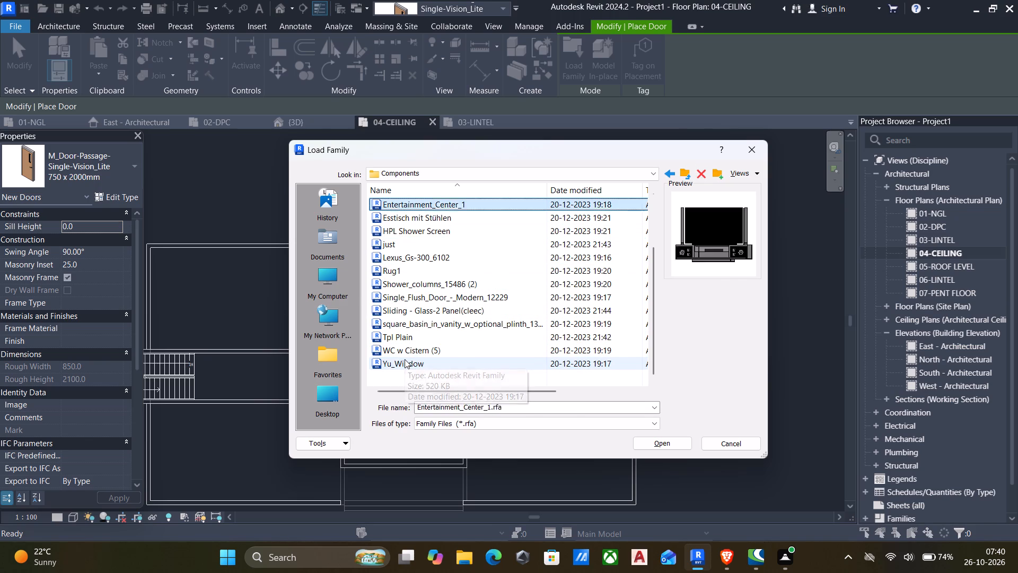
Load the Doors_IntSgl family from the Components folder.
key("Up")
key("Up")
key("Down")
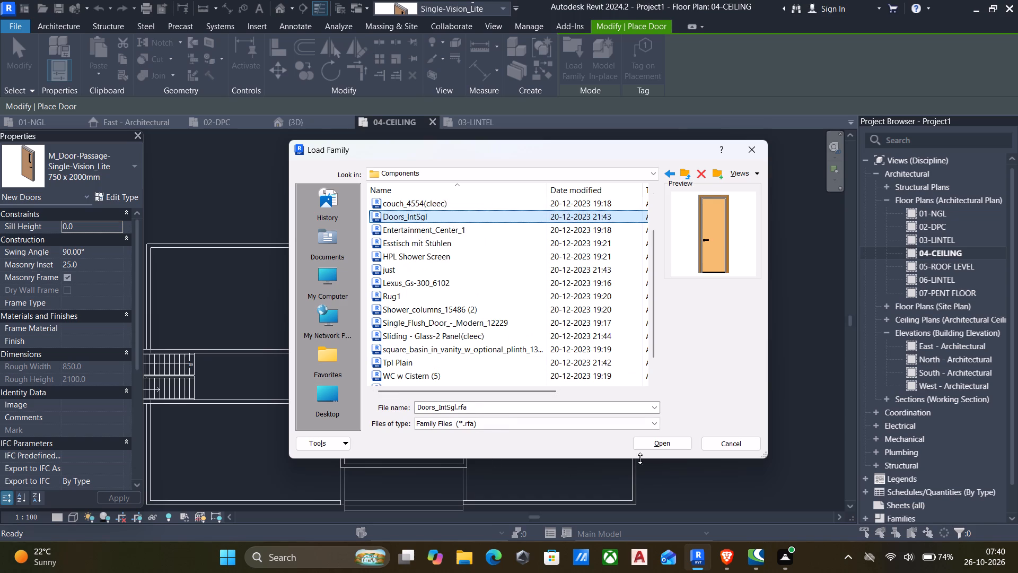
left_click(664, 442)
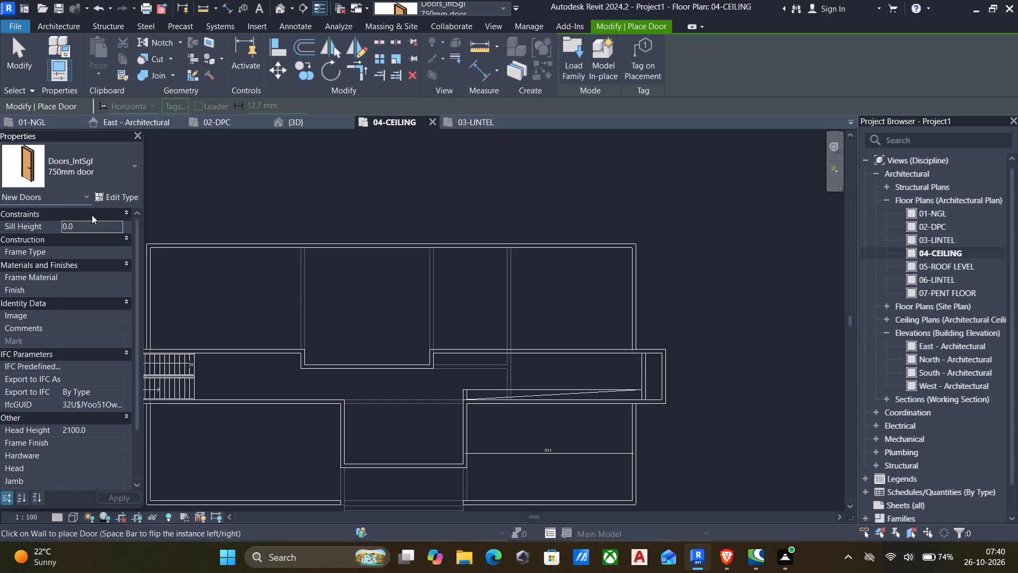
Duplicate the Doors_IntSgl 750mm door type under the name D1.
left_click(125, 196)
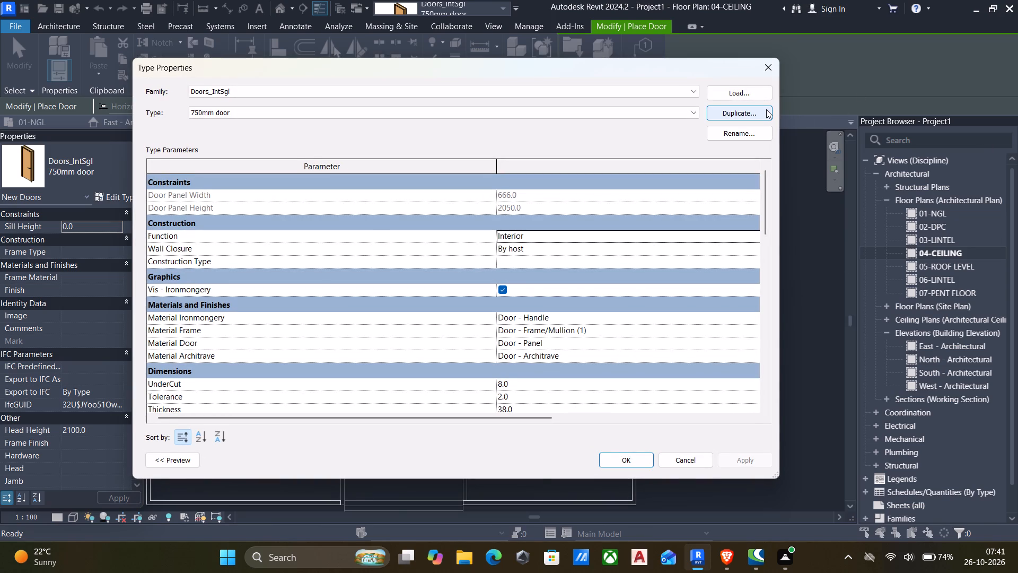
left_click(745, 110)
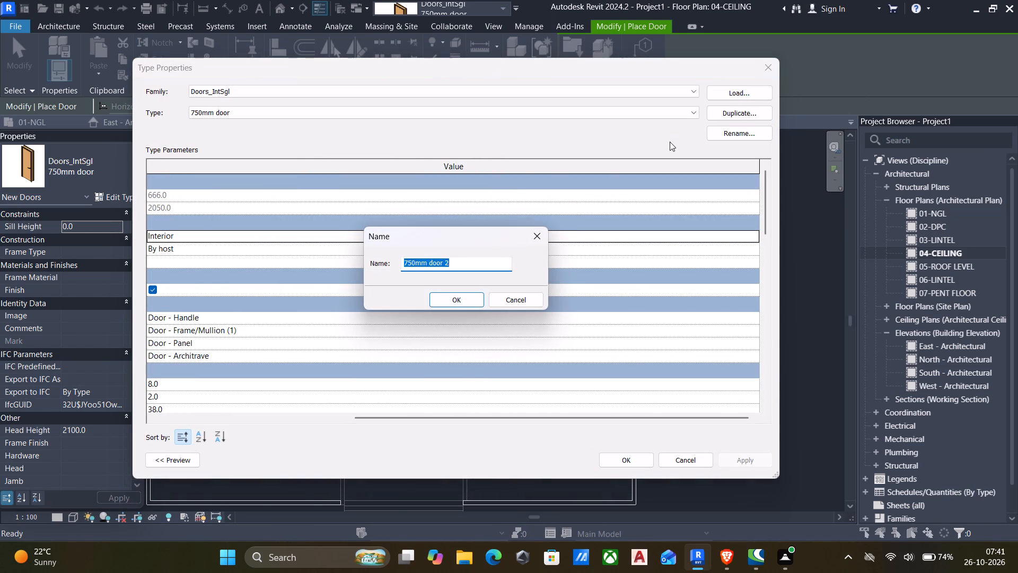
key("BackSpace")
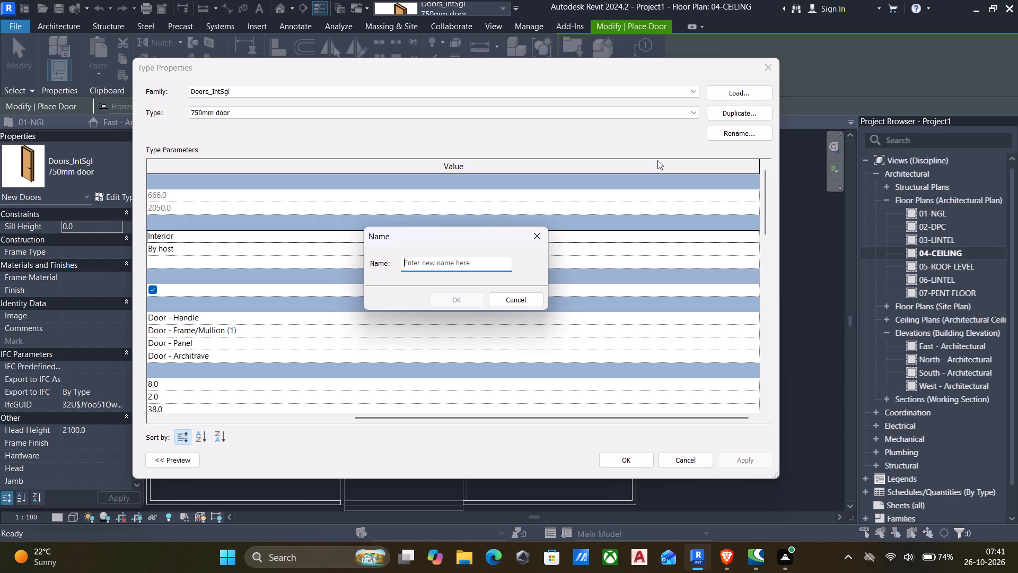
type("D1")
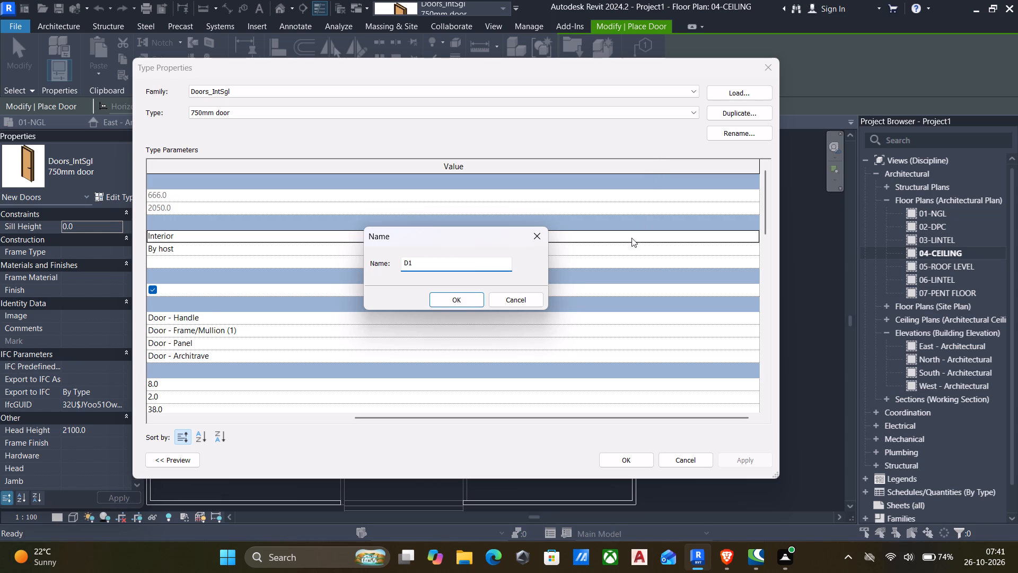
left_click(468, 299)
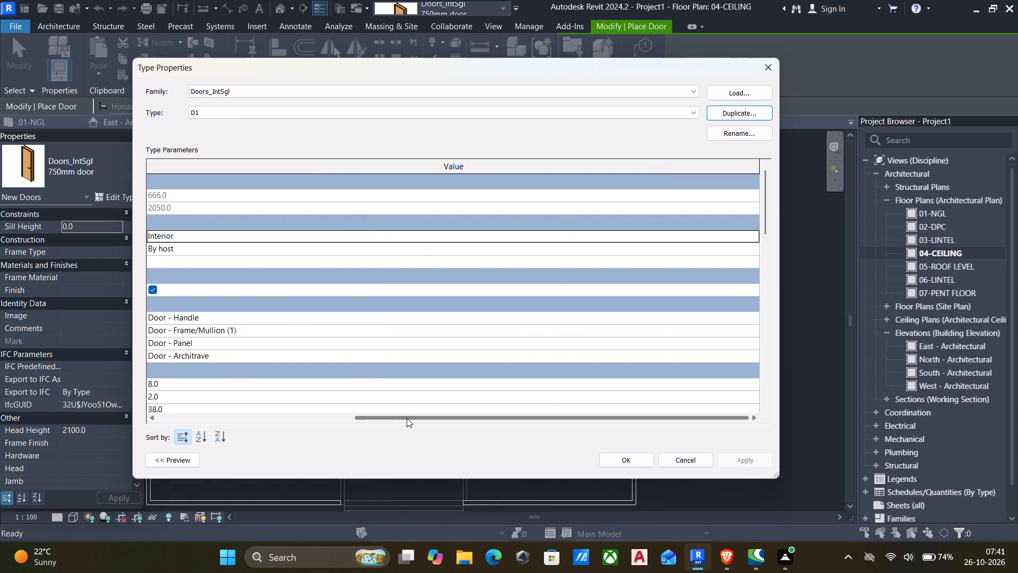
Set the D1 door type's Rough Height to 2400.
left_click_drag(406, 418, 158, 428)
scroll(396, 277, "down", 7)
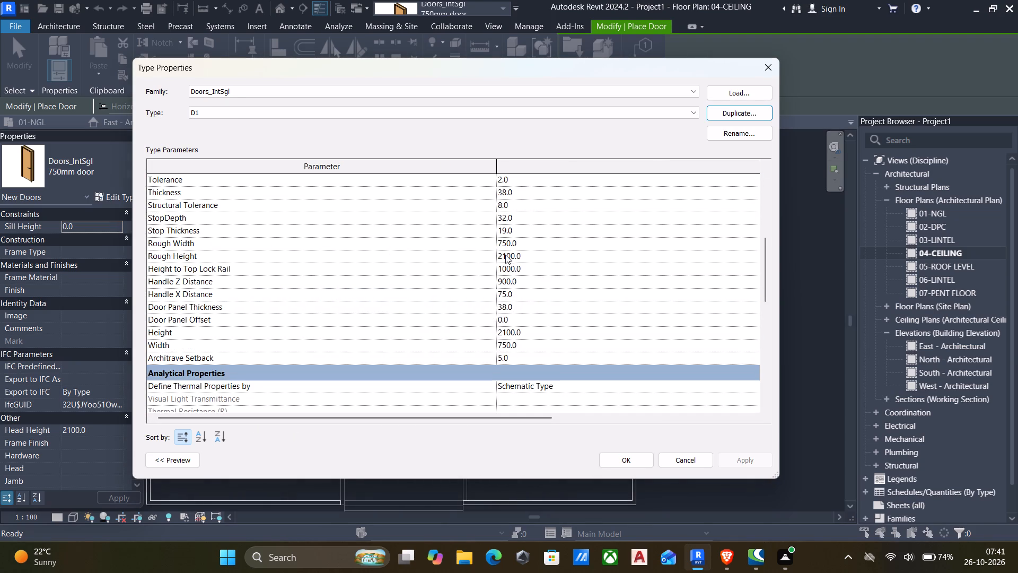
left_click(528, 256)
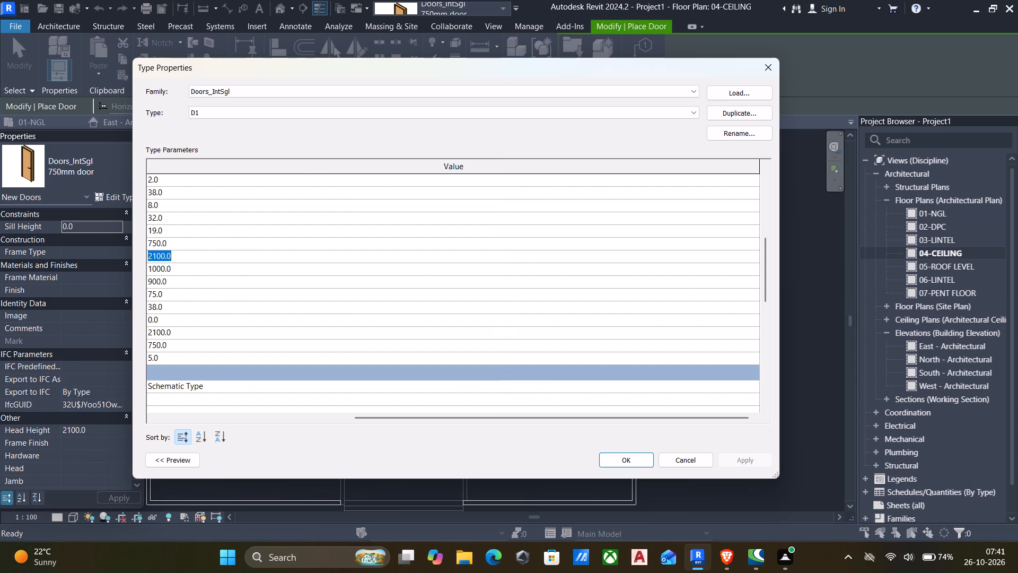
key("2")
type("40")
key("0")
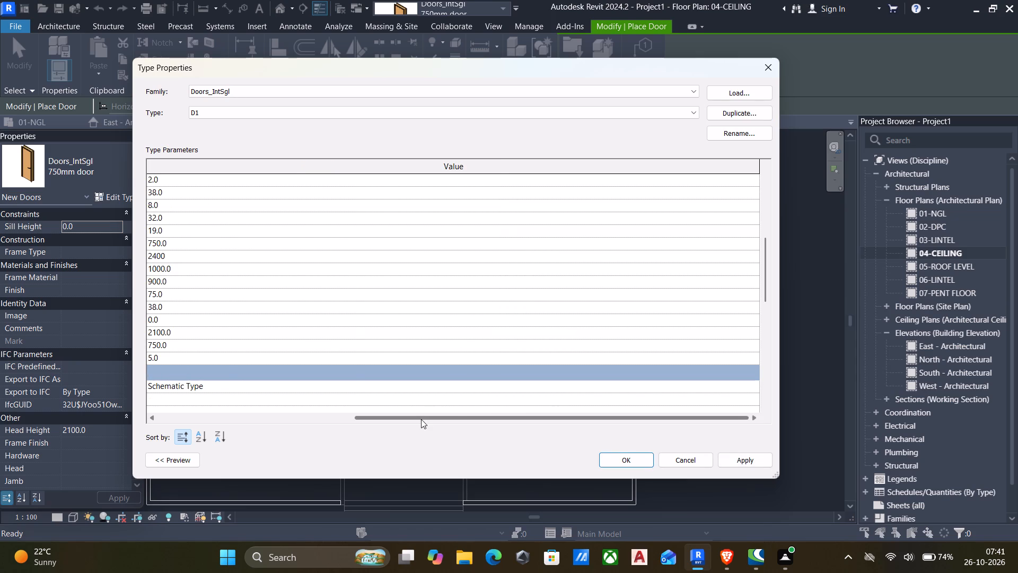
Set the D1 door type's Rough Width to 900 and accept the type properties.
left_click_drag(421, 419, 143, 413)
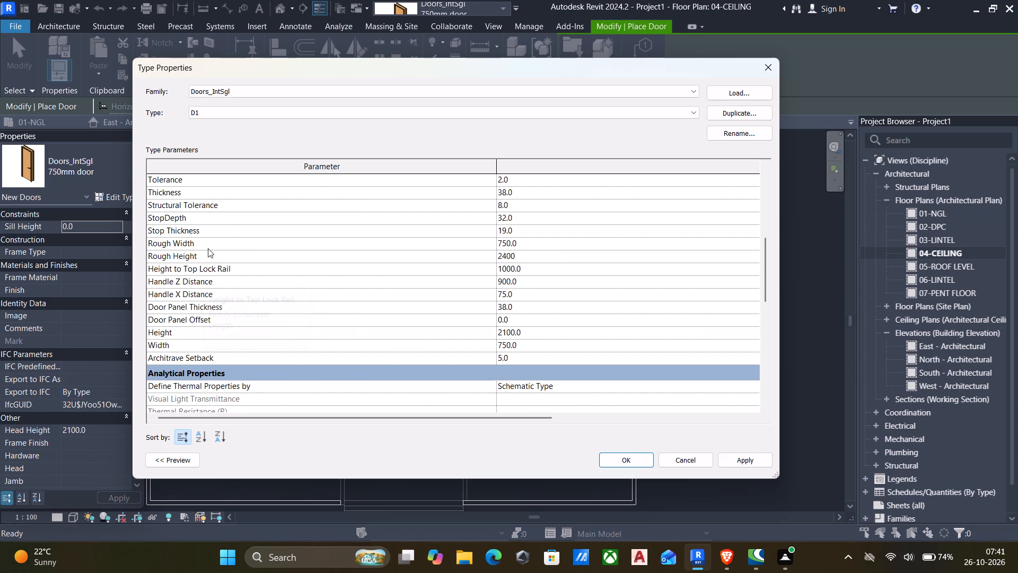
left_click(536, 244)
type("900")
left_click(742, 457)
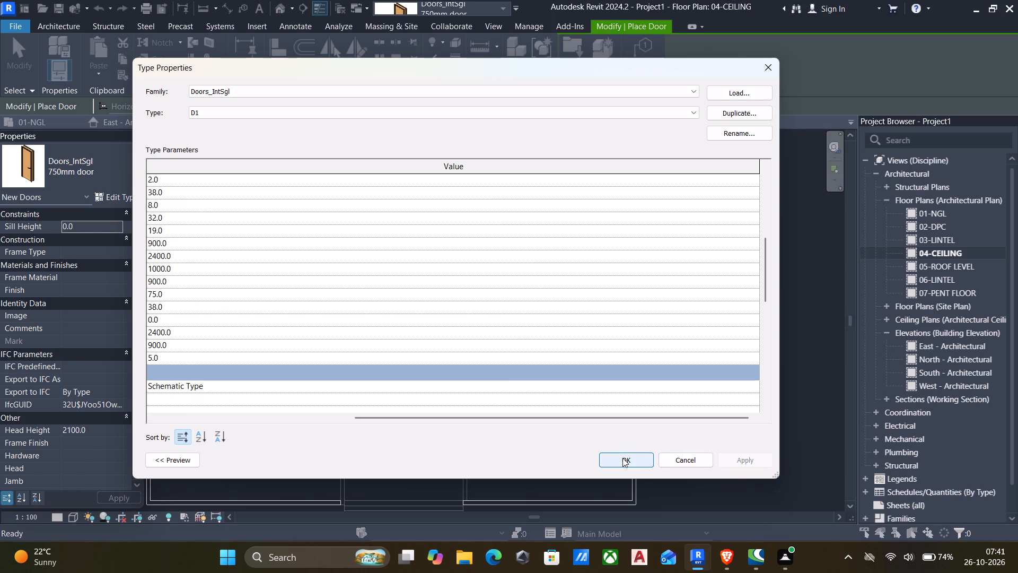
left_click(622, 458)
Draw a 01-225 WALL partition across the corridor, from the central bay's stair-side wall corner up to the opposite corridor wall.
scroll(502, 359, "down", 4)
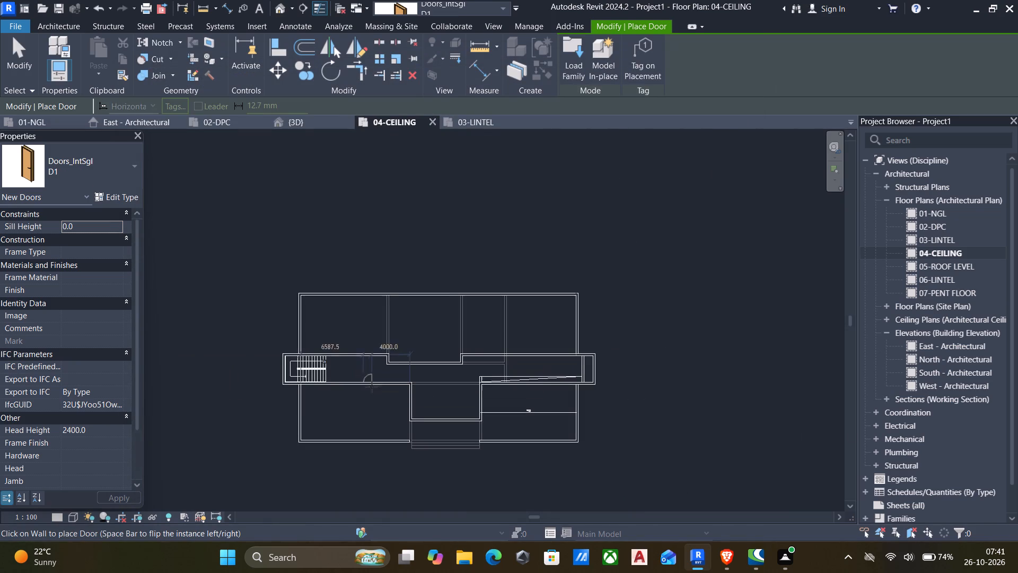
scroll(373, 388, "up", 4)
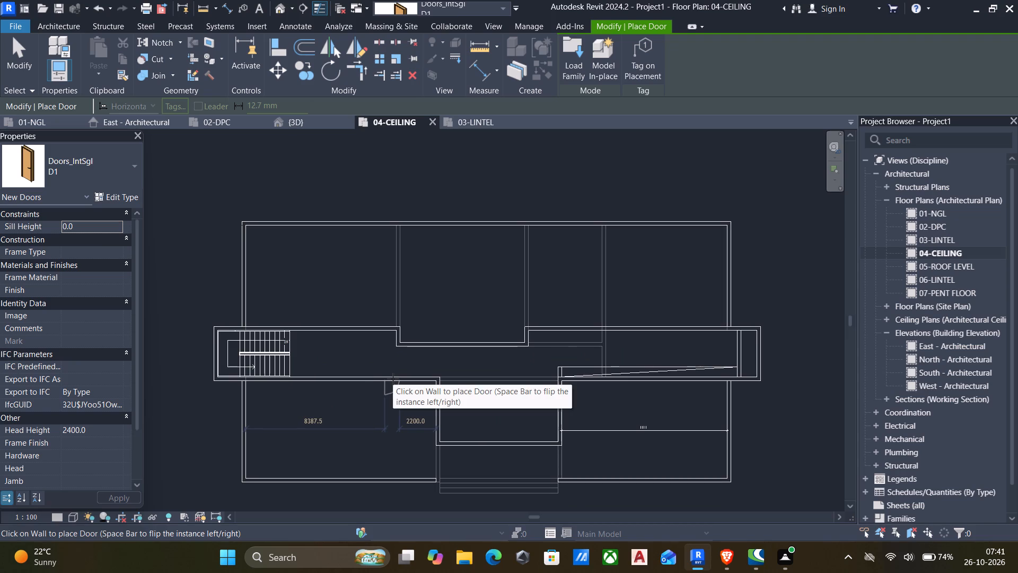
scroll(393, 379, "up", 2)
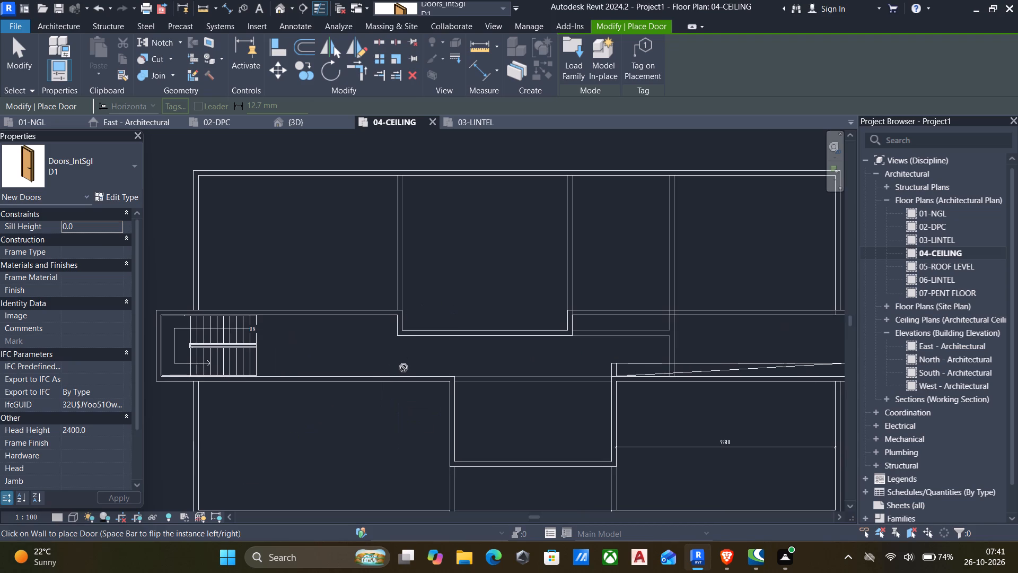
scroll(410, 383, "up", 1)
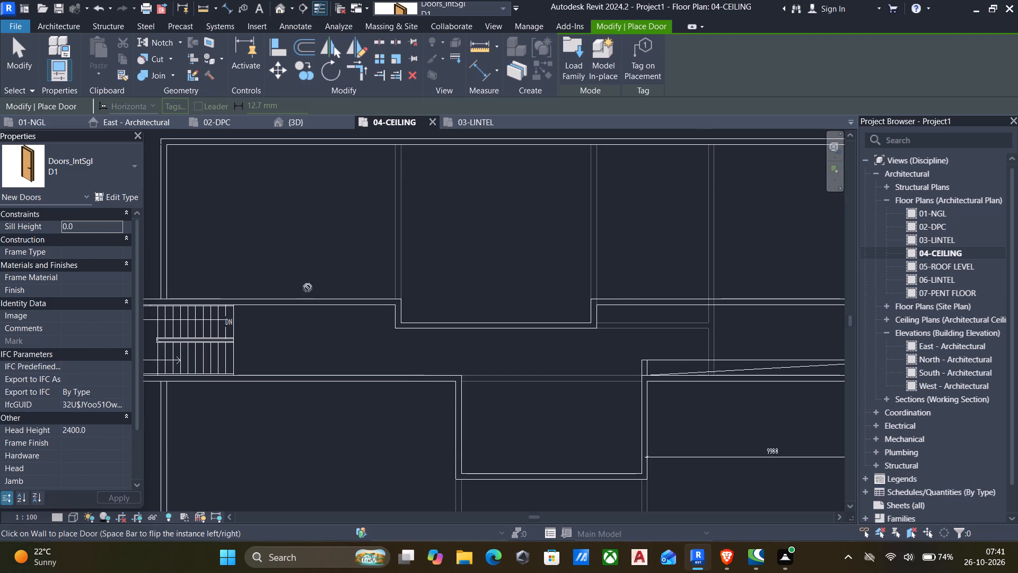
key("w")
key("a")
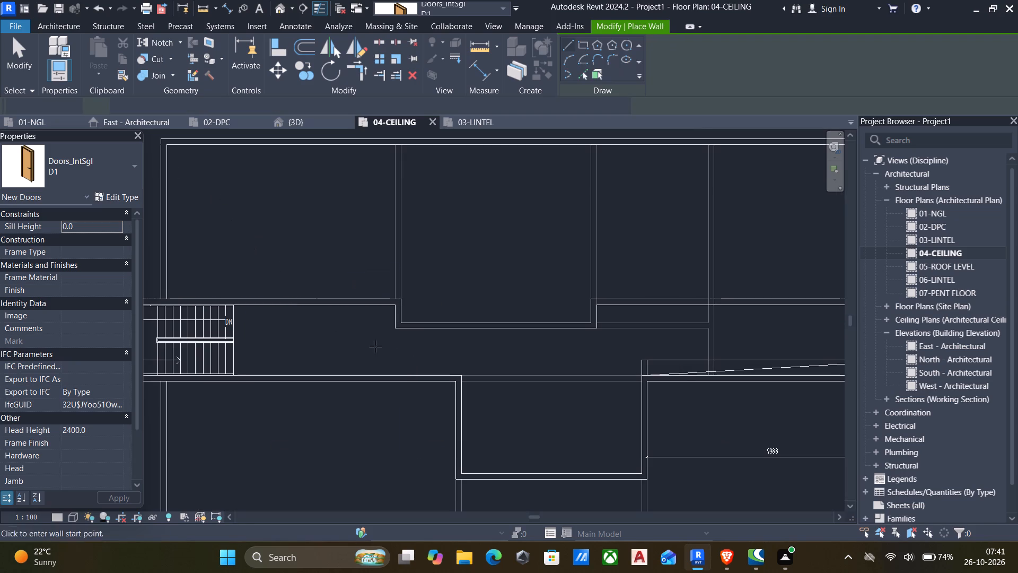
scroll(436, 381, "up", 4)
left_click(472, 376)
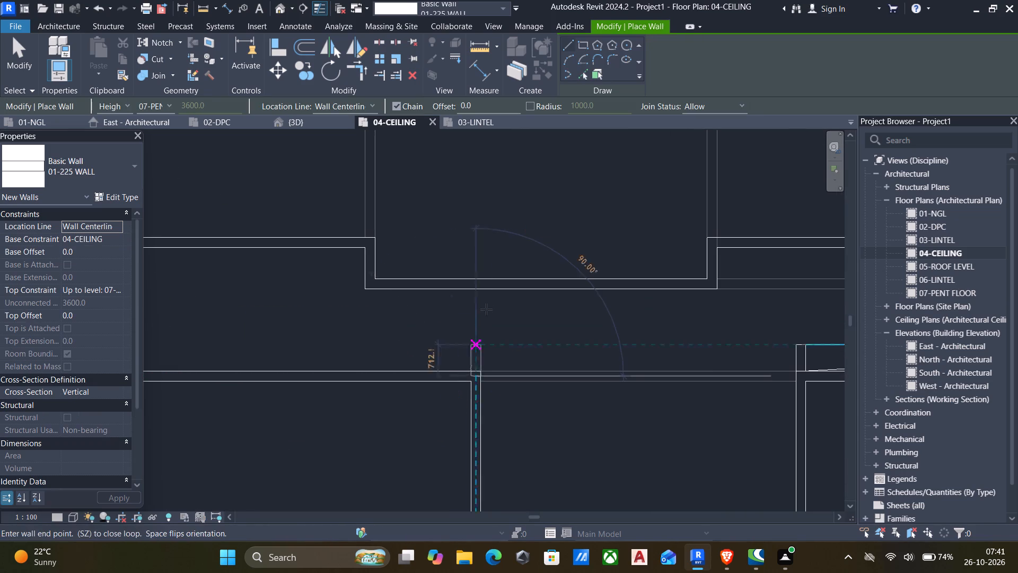
left_click(477, 289)
key("Escape")
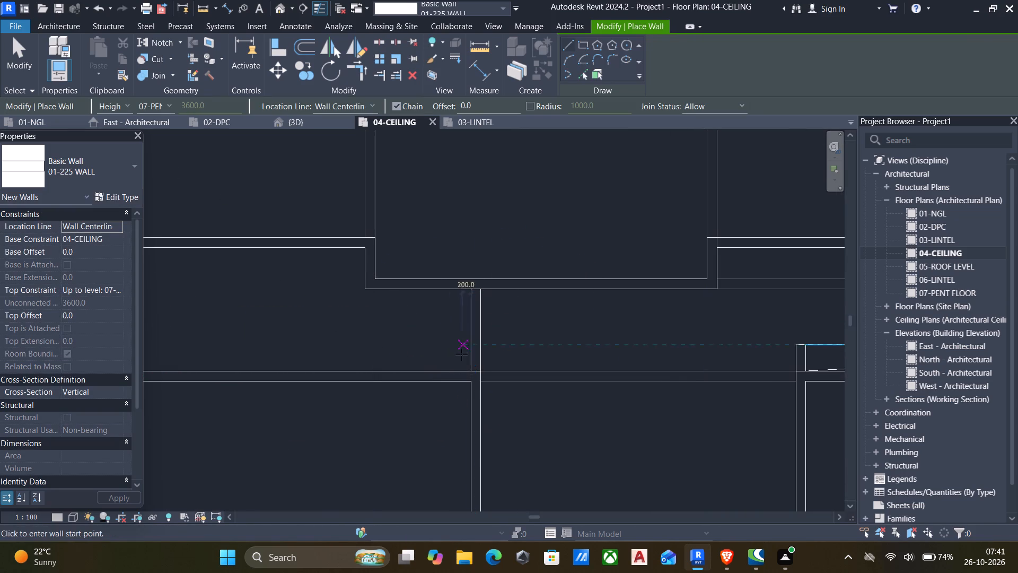
key("Escape")
scroll(476, 337, "down", 5)
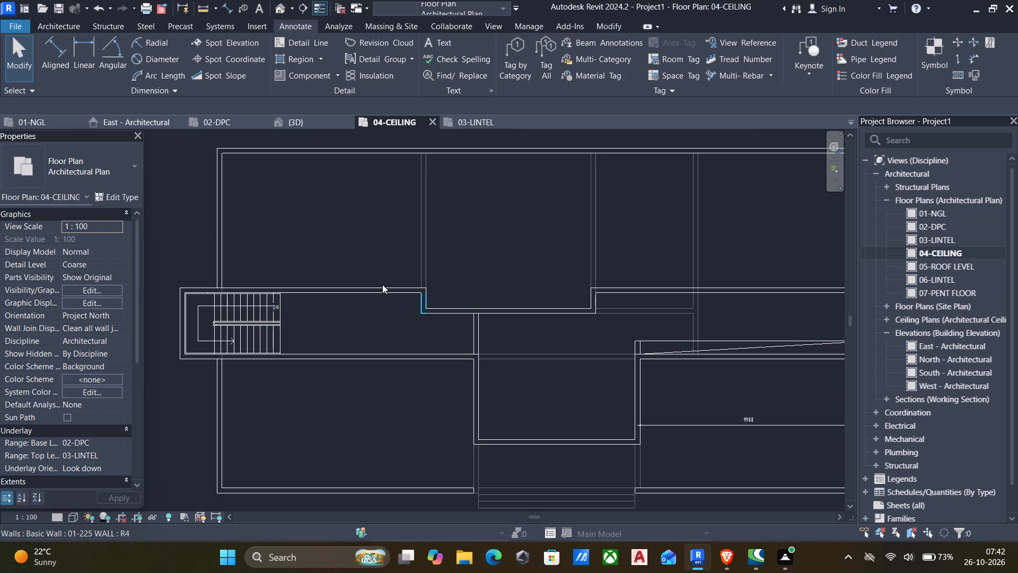
Place a D1 door in the new corridor partition, centred about 481 mm from each adjoining wall.
key("d")
key("r")
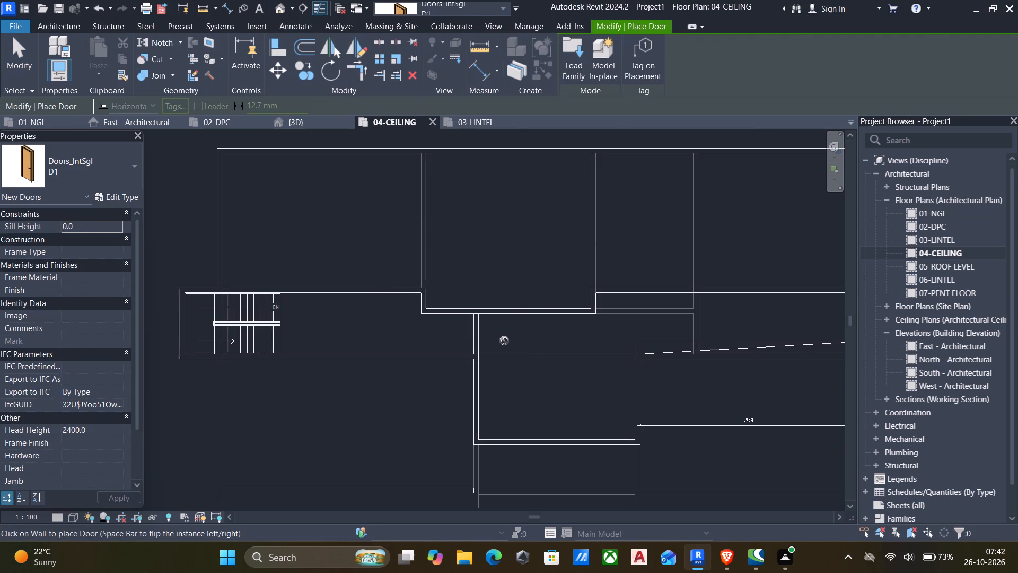
scroll(504, 342, "up", 4)
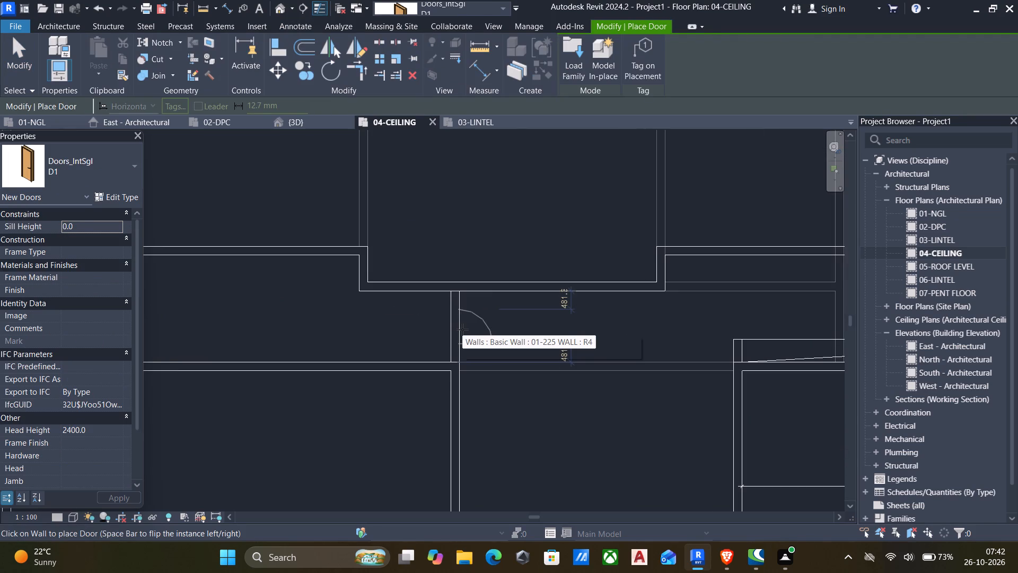
left_click(462, 329)
scroll(352, 333, "down", 4)
middle_click_drag(348, 338, 341, 322)
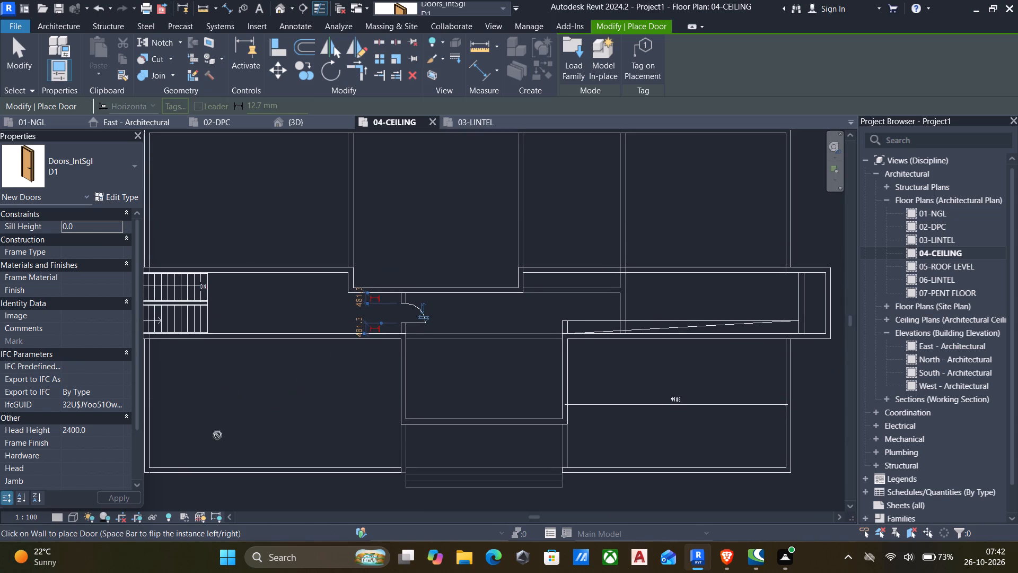
Set the 04-CEILING plan's detail level to Fine.
left_click(58, 516)
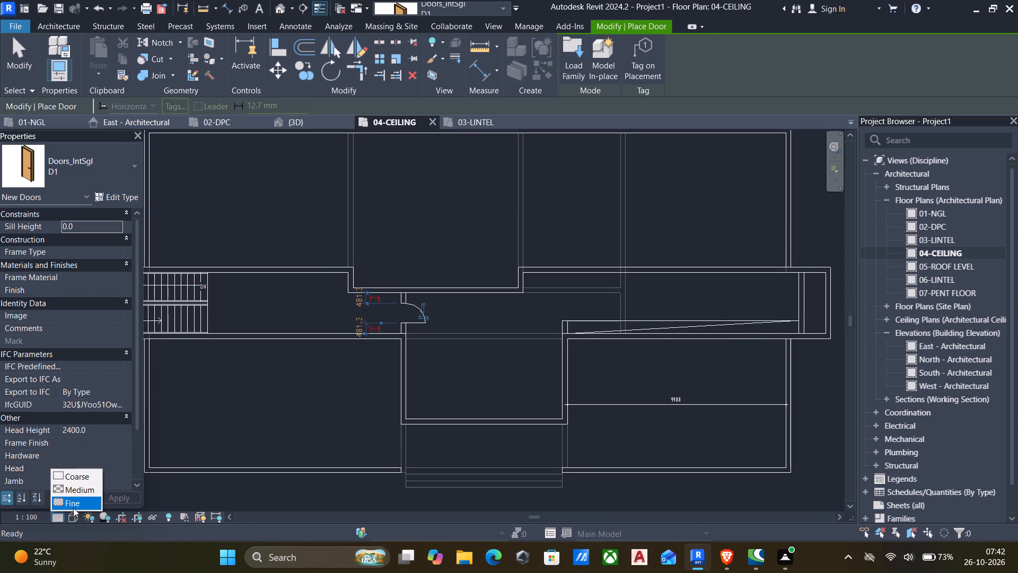
left_click(73, 507)
middle_click_drag(446, 377, 424, 375)
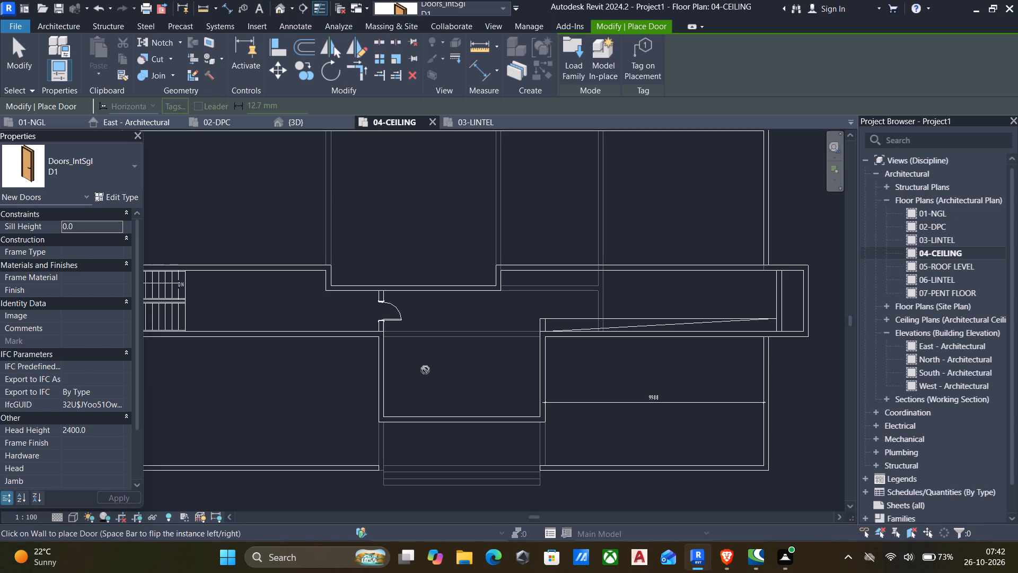
Duplicate the D1 door type under the name D2.
left_click(102, 194)
left_click(728, 110)
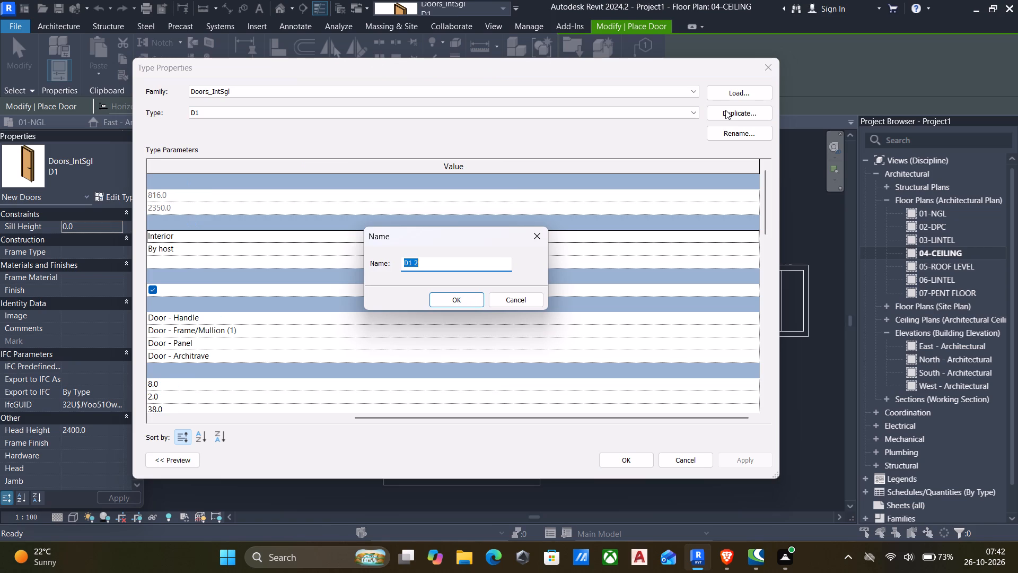
key("BackSpace")
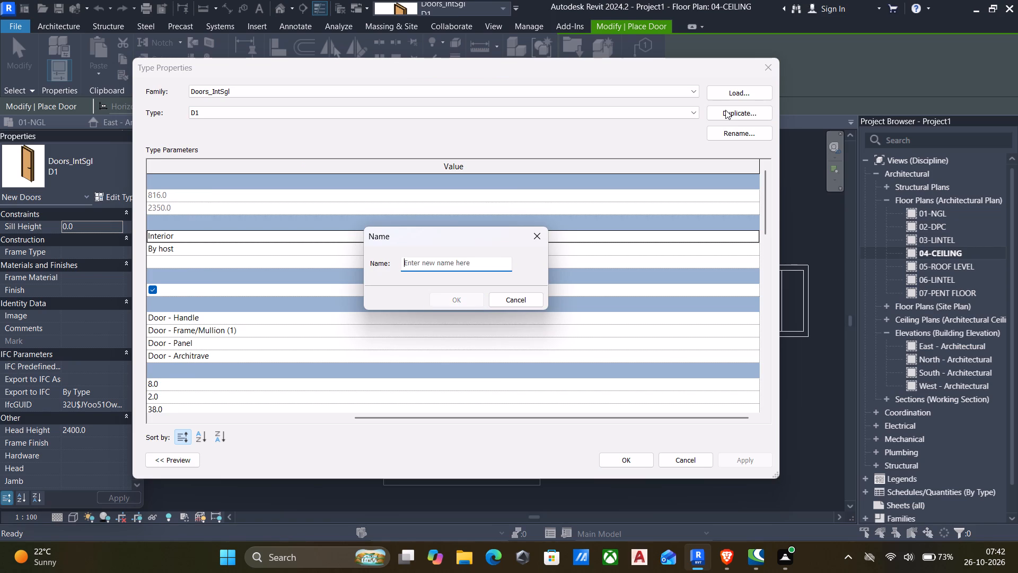
key("d")
key("2")
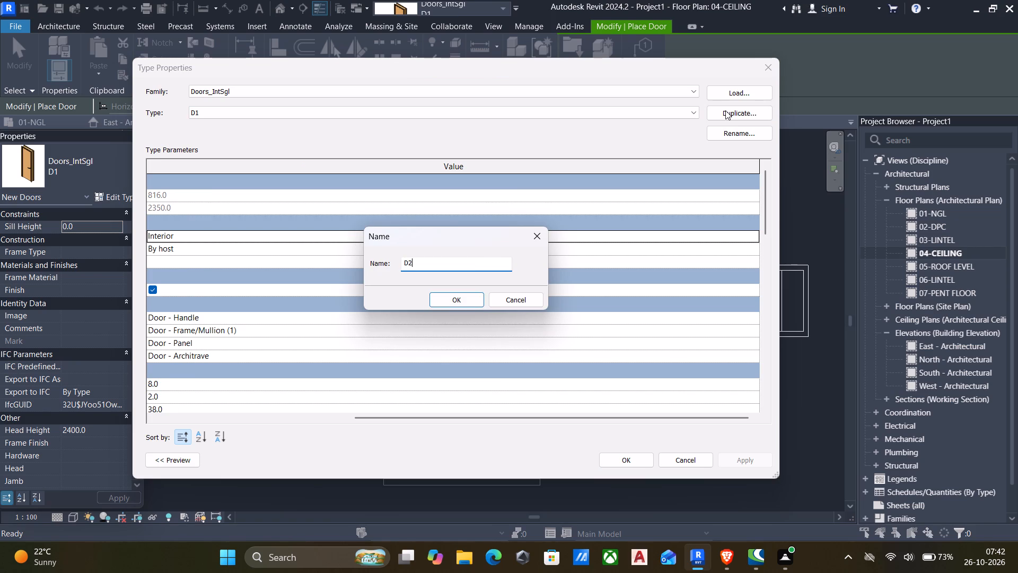
left_click(447, 297)
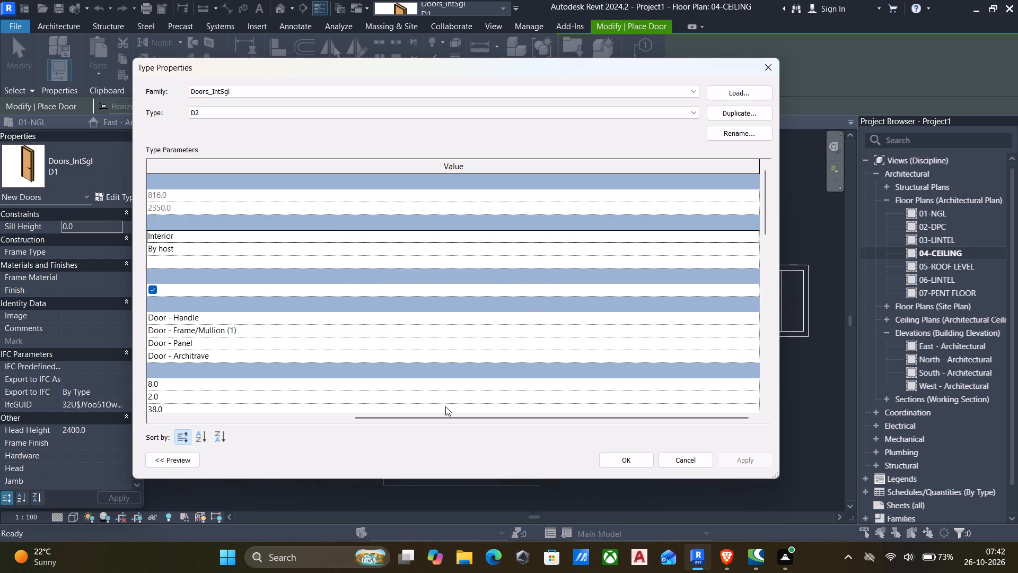
Set the D2 door type's Rough Width to 750 and accept the type properties.
left_click_drag(432, 416, 190, 419)
scroll(478, 341, "down", 6)
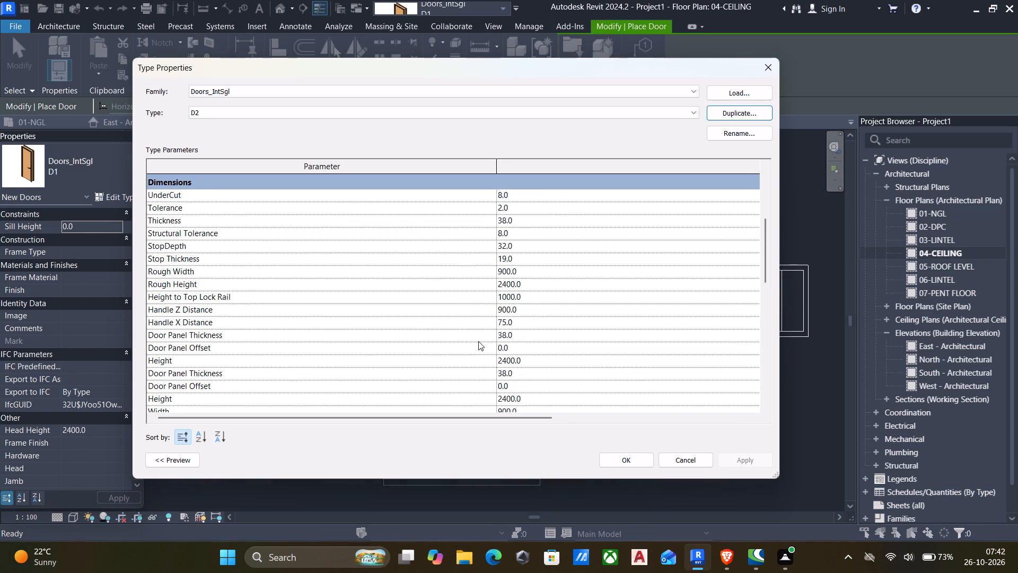
left_click(531, 273)
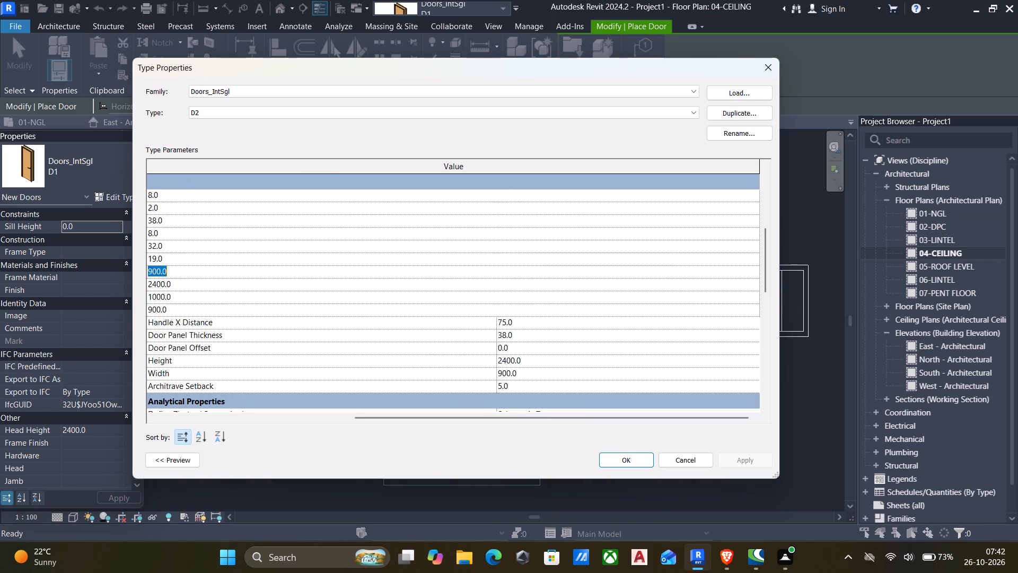
type("750")
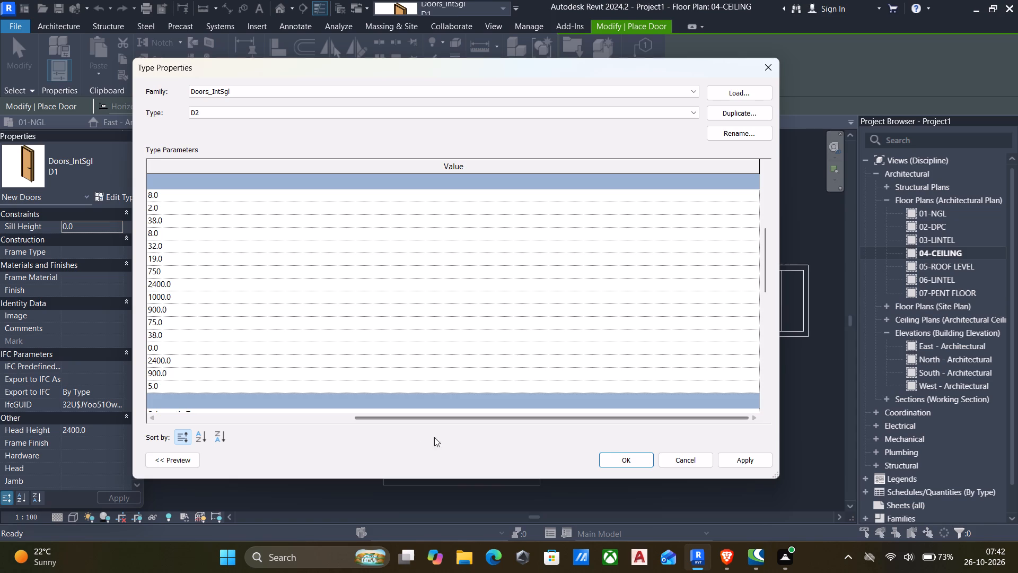
left_click_drag(469, 419, 252, 401)
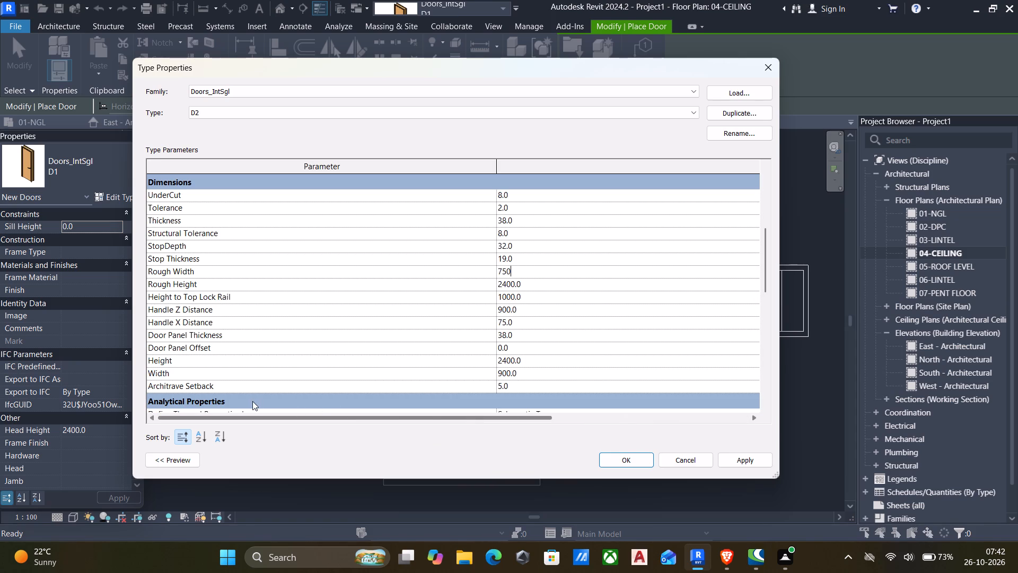
left_click_drag(252, 401, 252, 401)
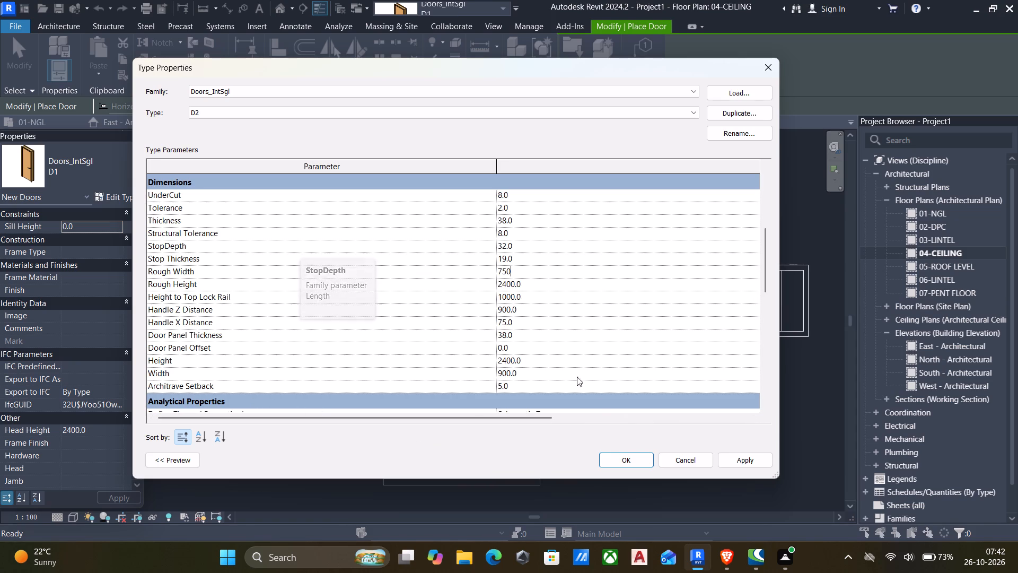
left_click(769, 459)
left_click(633, 459)
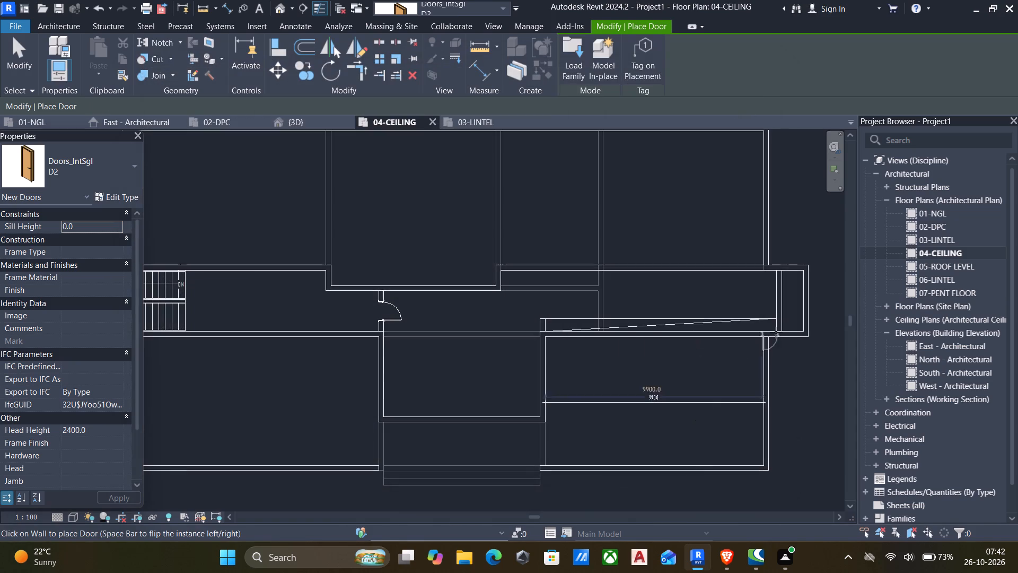
Place a D2 door with flipped hand in the cross wall at the corridor's far end, 400 mm from the corridor's upper wall.
middle_click_drag(675, 288, 637, 296)
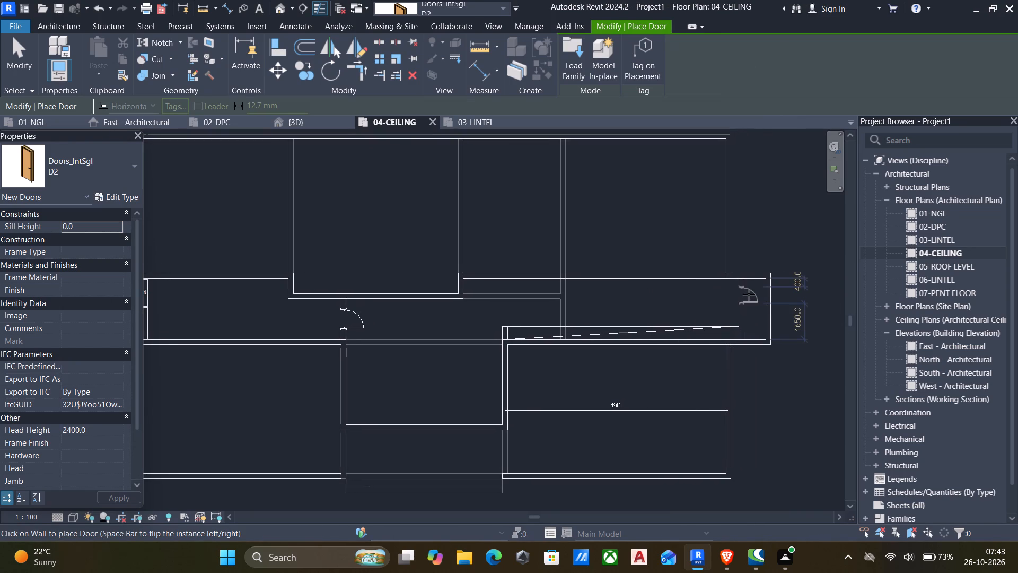
key("space")
scroll(749, 294, "up", 1)
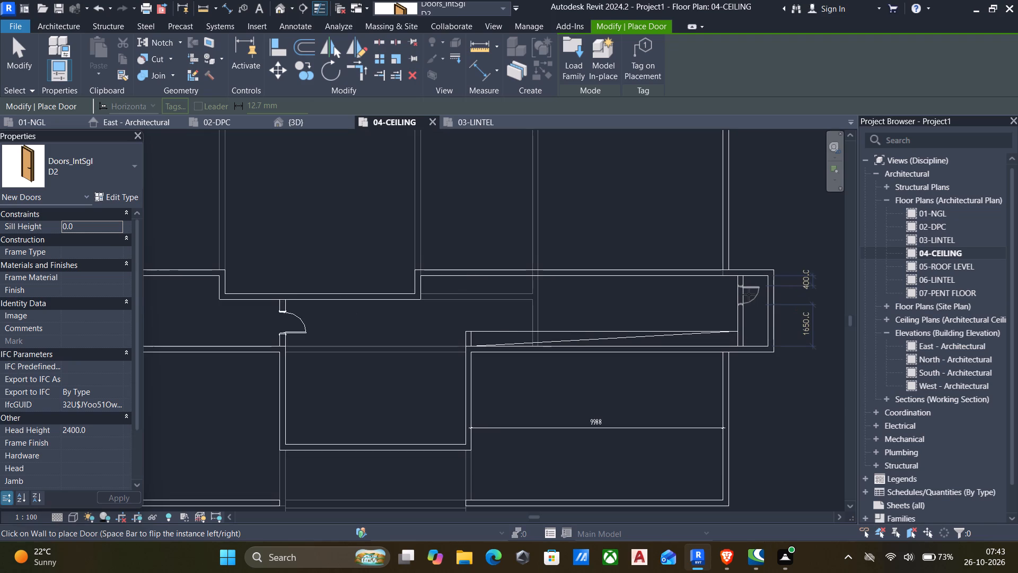
left_click(749, 294)
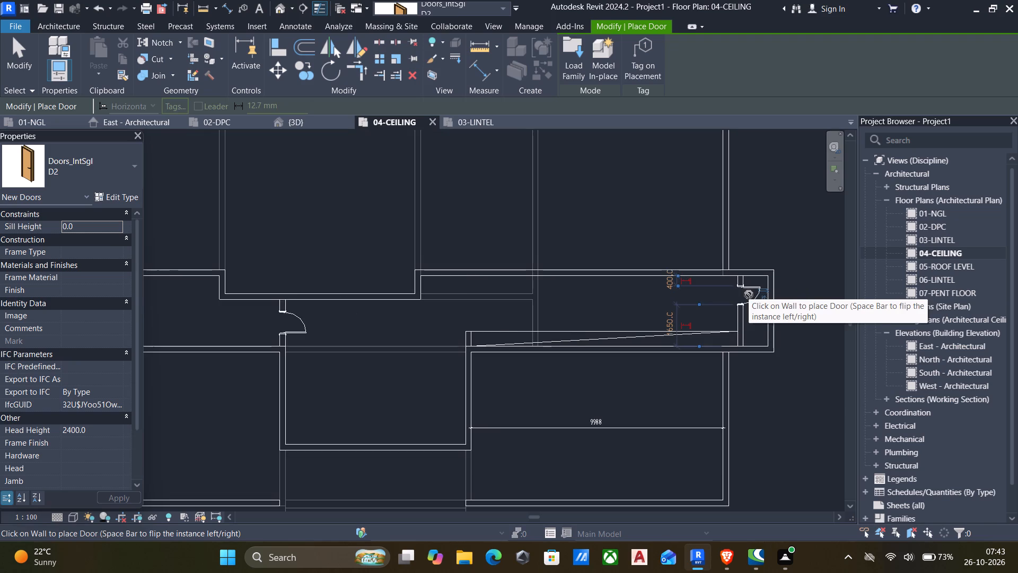
scroll(703, 330, "up", 1)
middle_click_drag(700, 334, 689, 371)
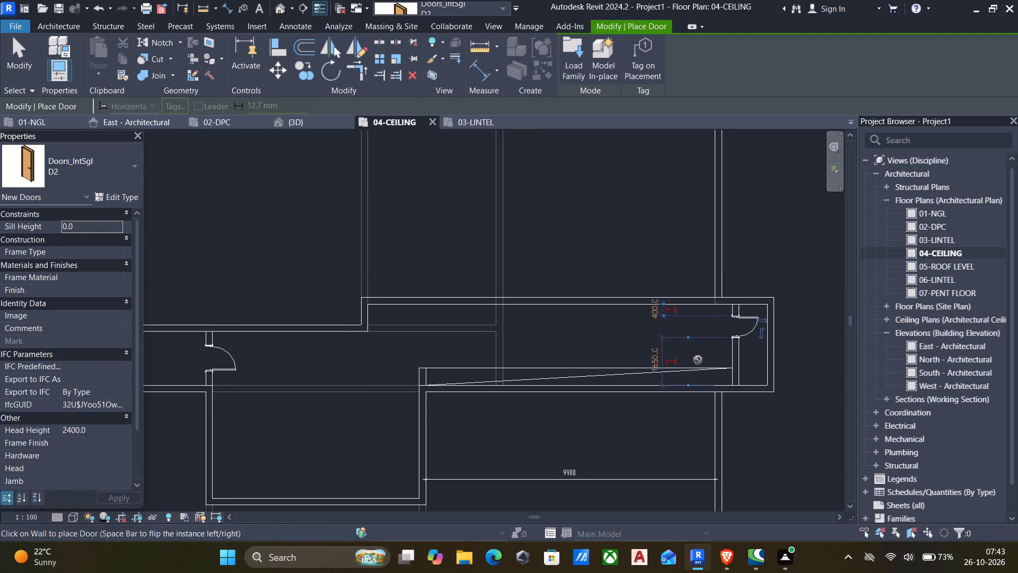
key("Escape")
scroll(724, 352, "up", 3)
key("Escape")
Move the cross wall holding the D2 door about 2040 mm along the corridor toward the staircase.
left_click(740, 354)
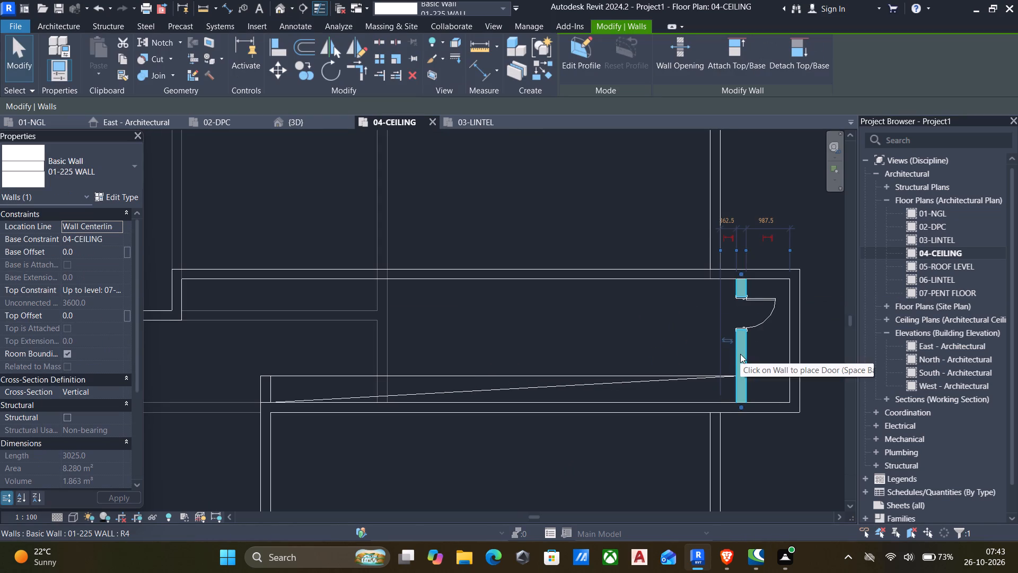
key("Left")
key("Left")
key("Left")
key("Left")
key("Left")
key("Left")
key("Left")
key("Left")
key("Left")
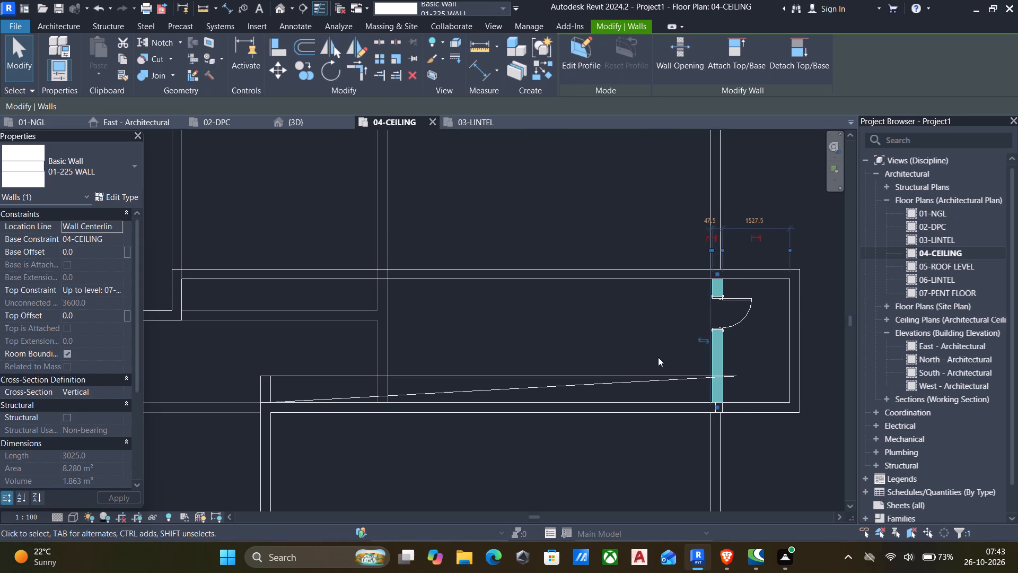
key("Left")
key("Left")
key("Left")
key("Left")
key("Left")
key("Left")
key("Left")
key("Left")
key("Left")
key("Left")
key("Left")
key("Left")
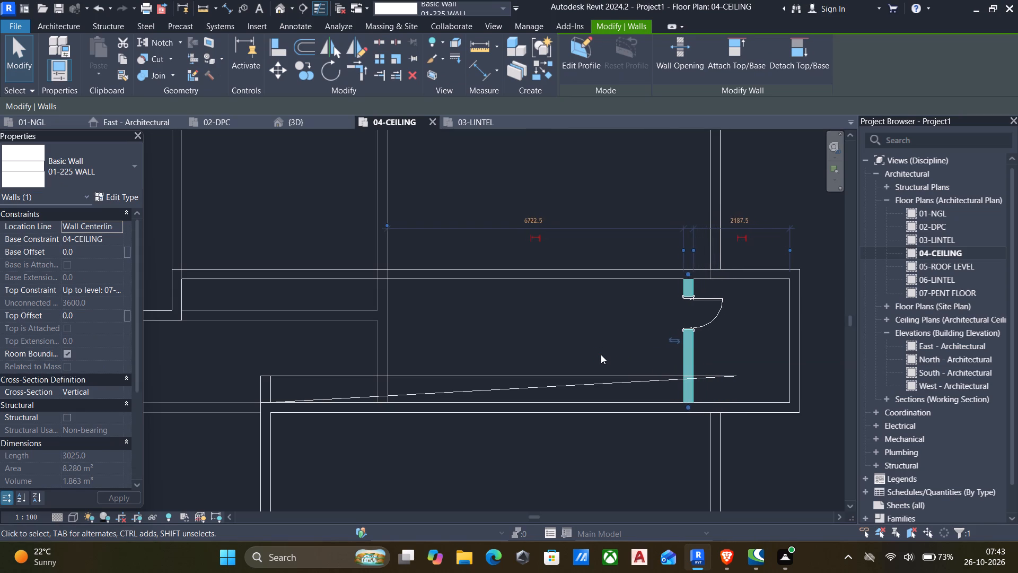
key("Left")
key("Left")
key("Left")
key("Left")
key("Left")
key("Left")
key("Left")
key("Left")
key("Left")
key("Left")
key("Left")
key("Left")
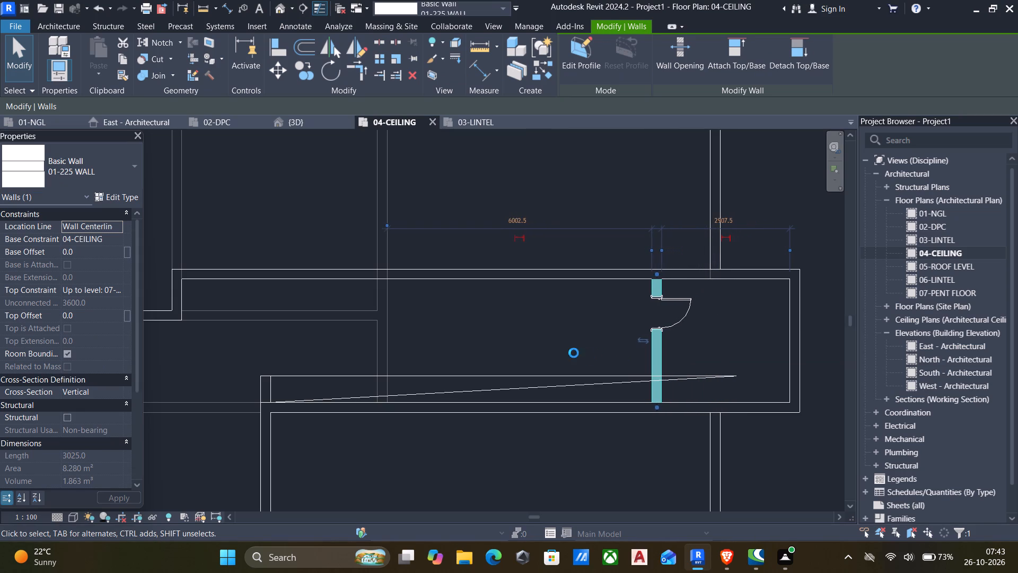
key("Left")
left_click(571, 348)
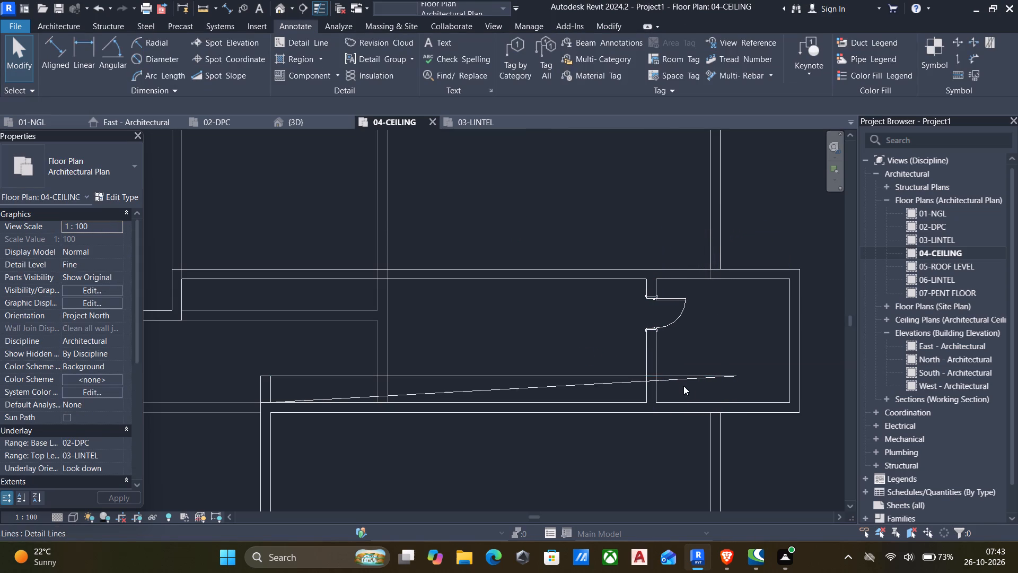
Shorten the two converging void detail lines so their shared end meets the corridor-side face of the D2 door's wall.
left_click_drag(729, 387, 716, 354)
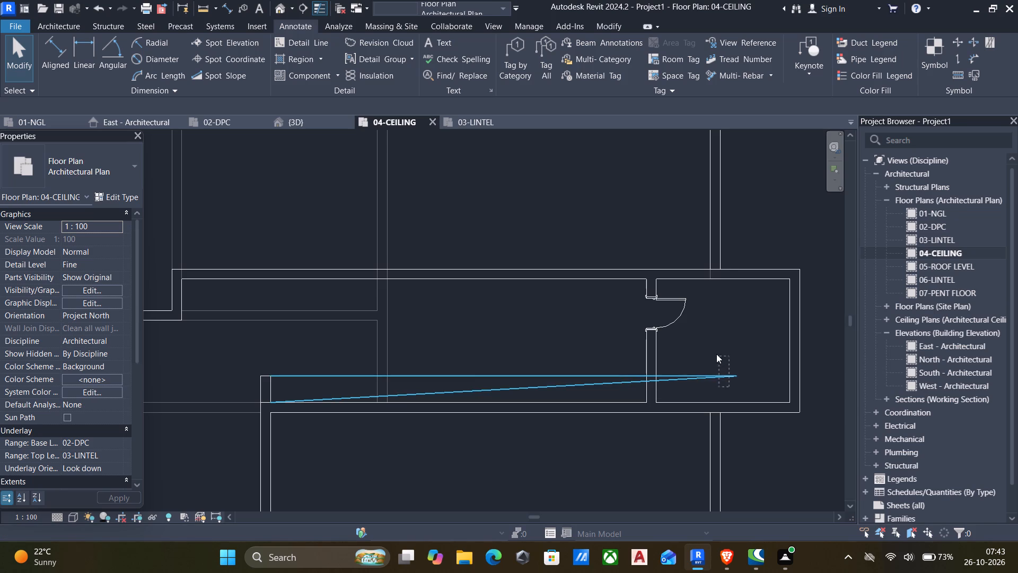
left_click_drag(716, 354, 712, 351)
scroll(724, 378, "up", 4)
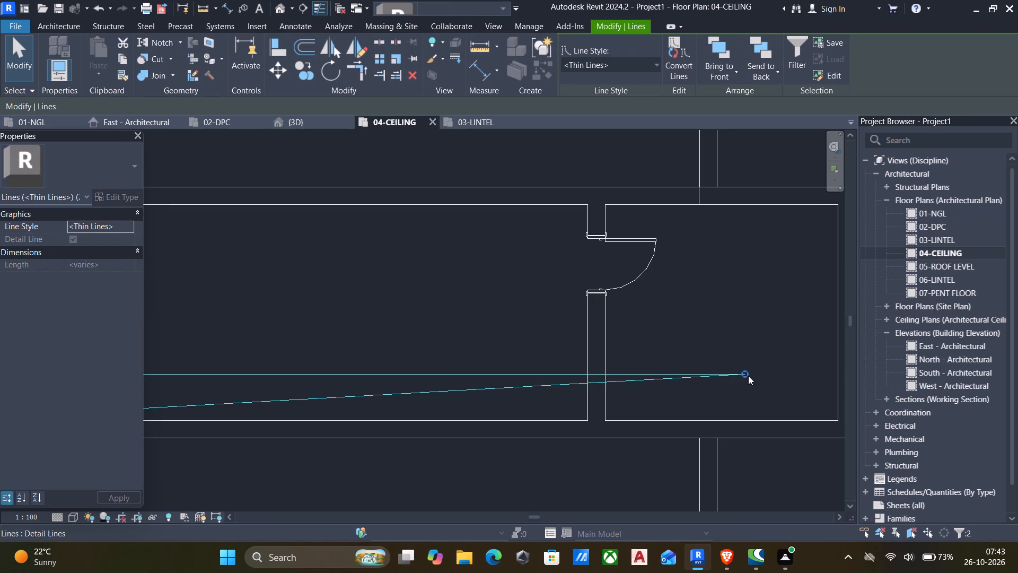
left_click_drag(748, 376, 591, 376)
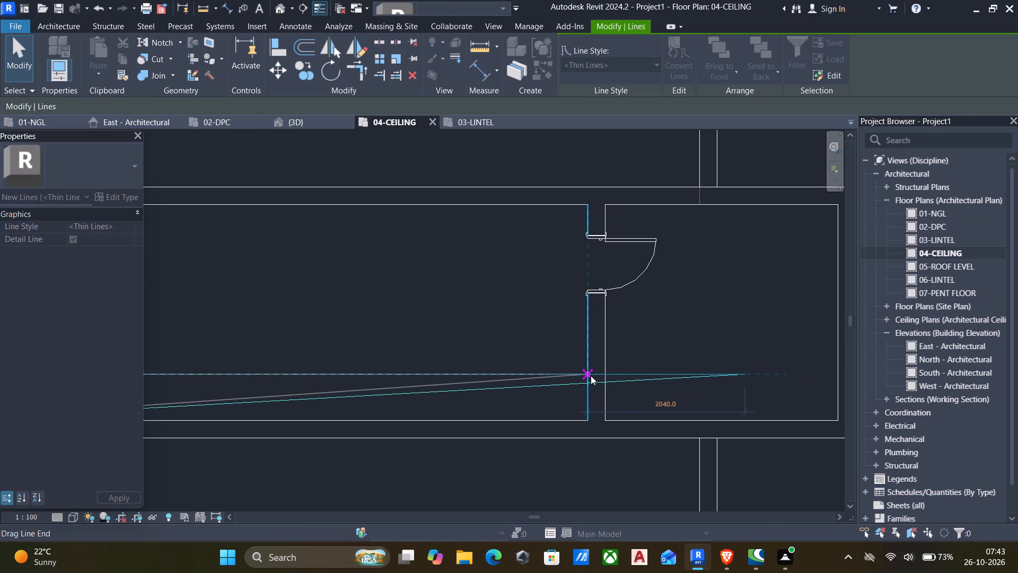
left_click(450, 298)
Delete the 9988 linear dimension across the front room below the corridor.
scroll(484, 311, "down", 7)
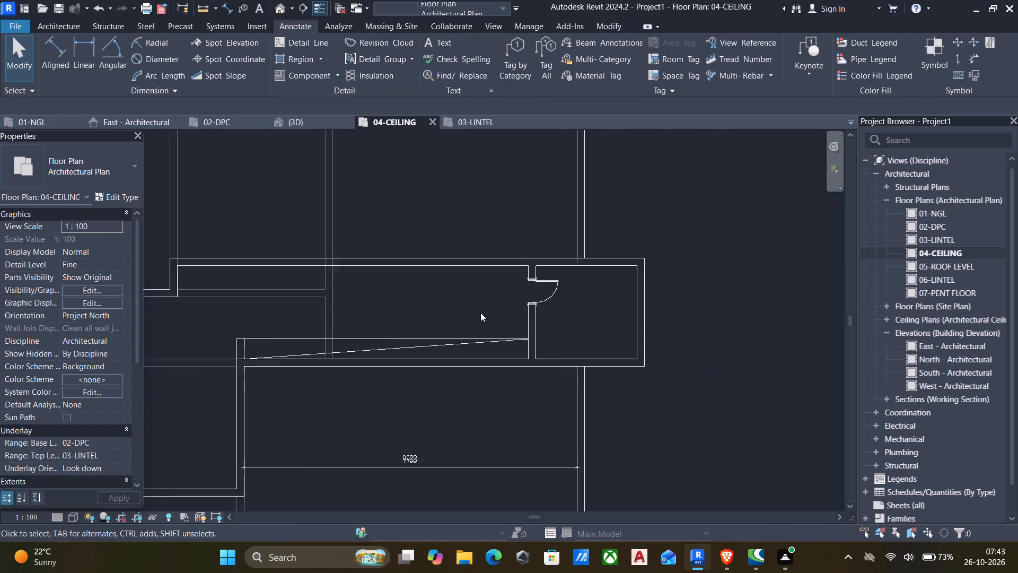
scroll(480, 312, "down", 3)
middle_click_drag(477, 316, 505, 309)
left_click(490, 389)
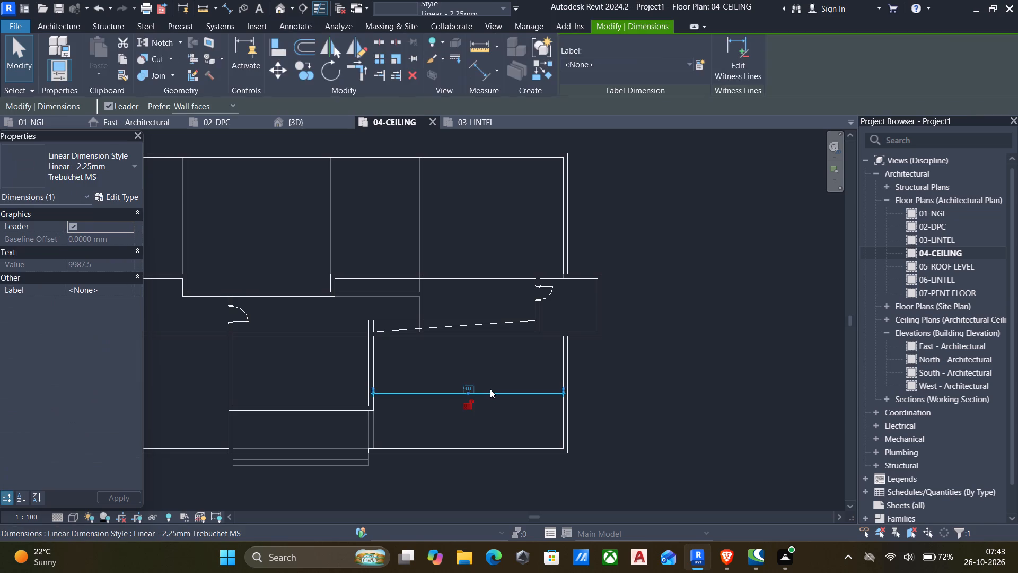
key("Delete")
Open the 3D view and examine the upper-storey walls and corridor doors.
middle_click_drag(487, 396, 577, 421)
scroll(590, 424, "down", 4)
middle_click_drag(513, 357, 572, 319)
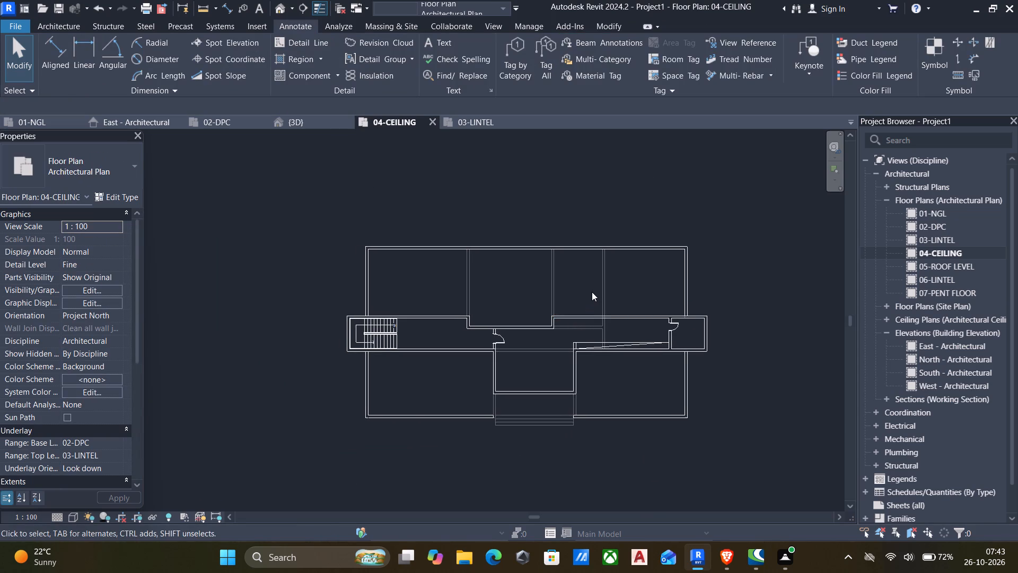
left_click(277, 9)
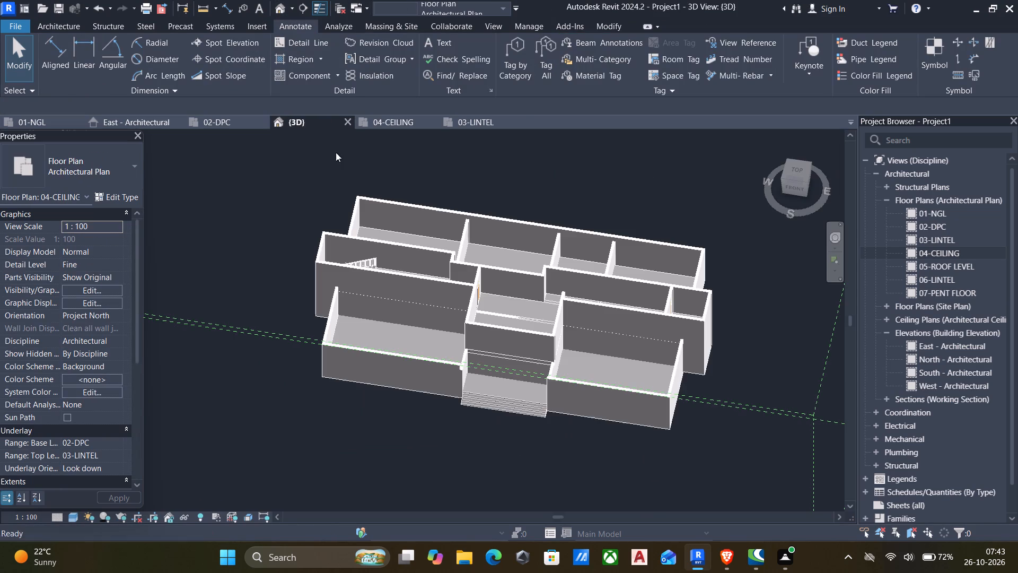
middle_click_drag(460, 290, 470, 198, "shift")
middle_click_drag(438, 303, 407, 302, "shift")
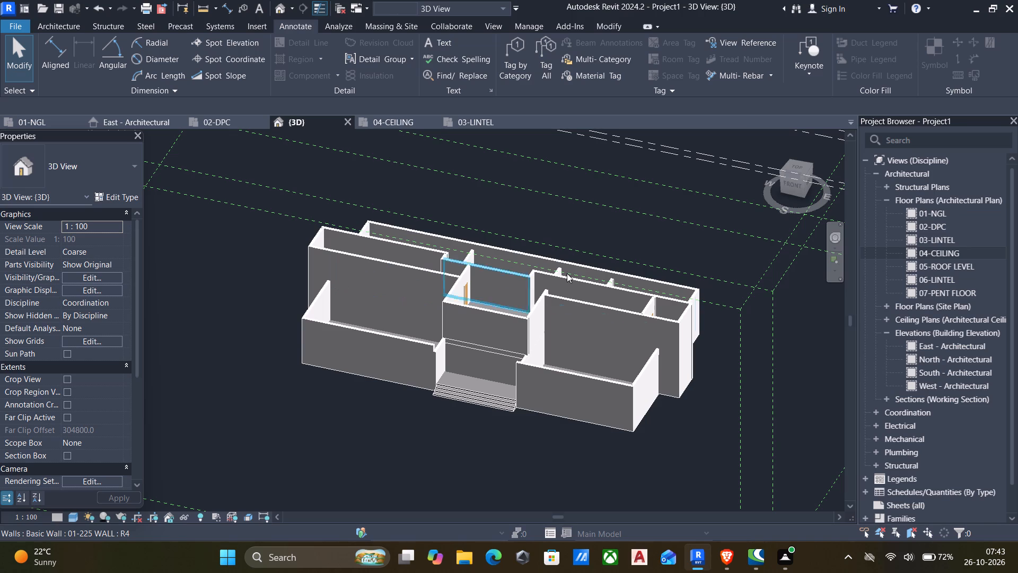
Start an in-place component of category Casework in the 04-CEILING plan, accepting the default name.
double_click(911, 250)
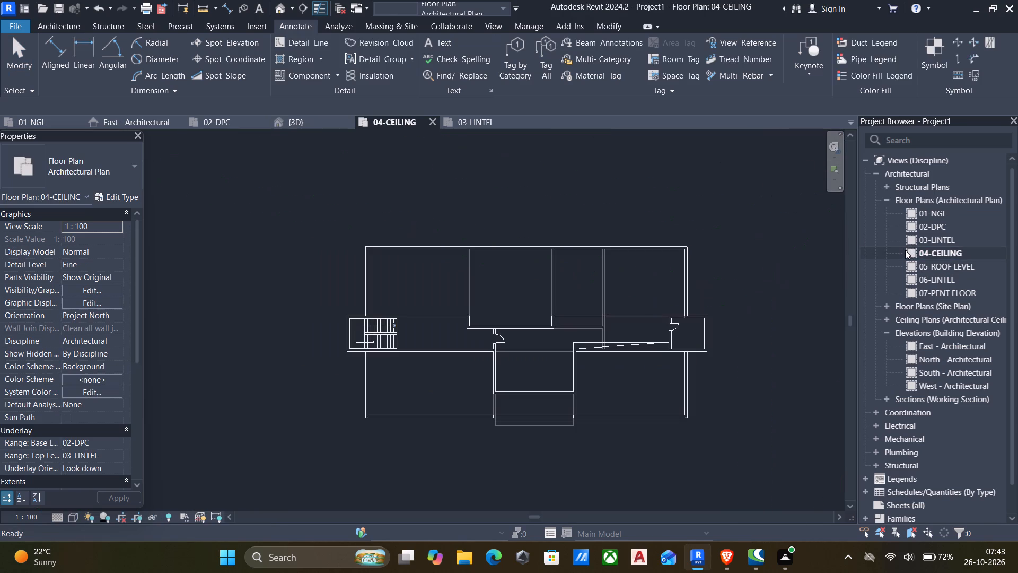
left_click(47, 31)
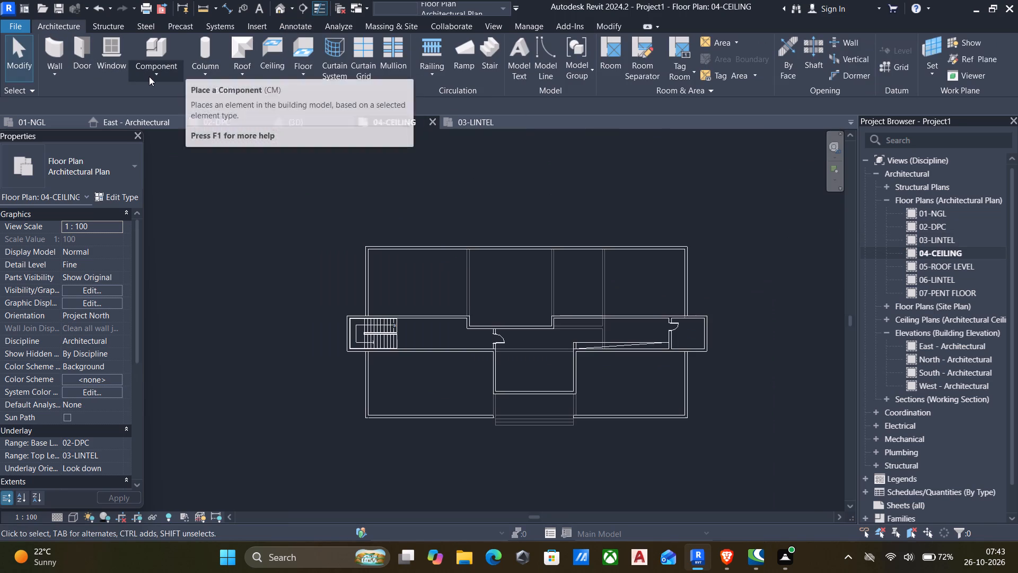
left_click(149, 77)
left_click(181, 125)
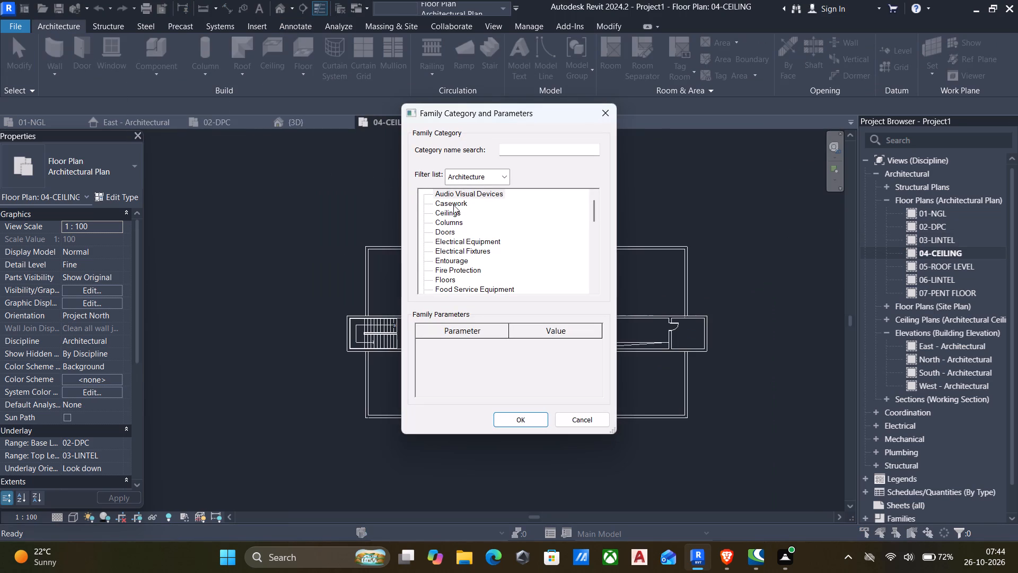
left_click(459, 202)
left_click(513, 411)
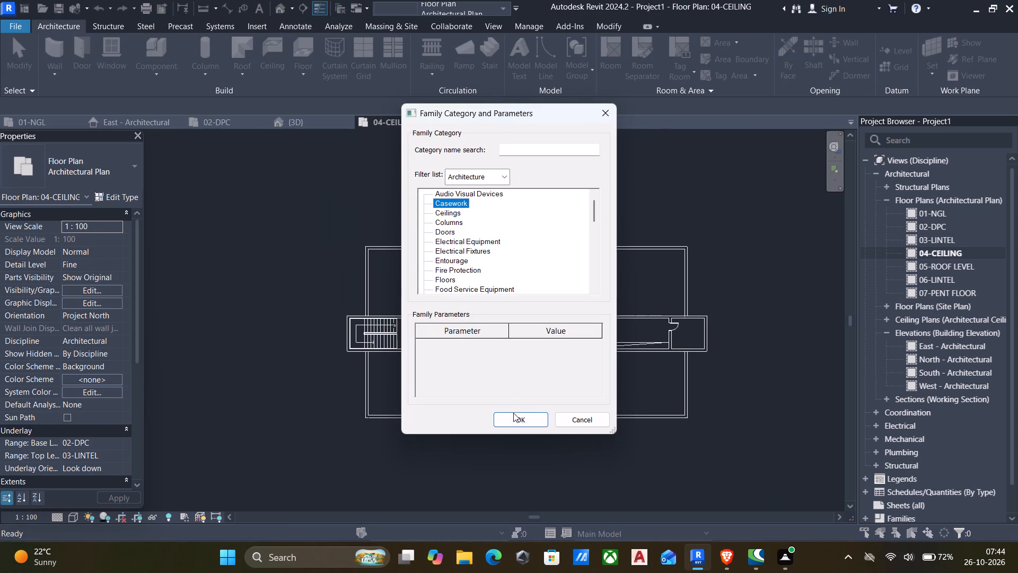
left_click(513, 414)
left_click(506, 300)
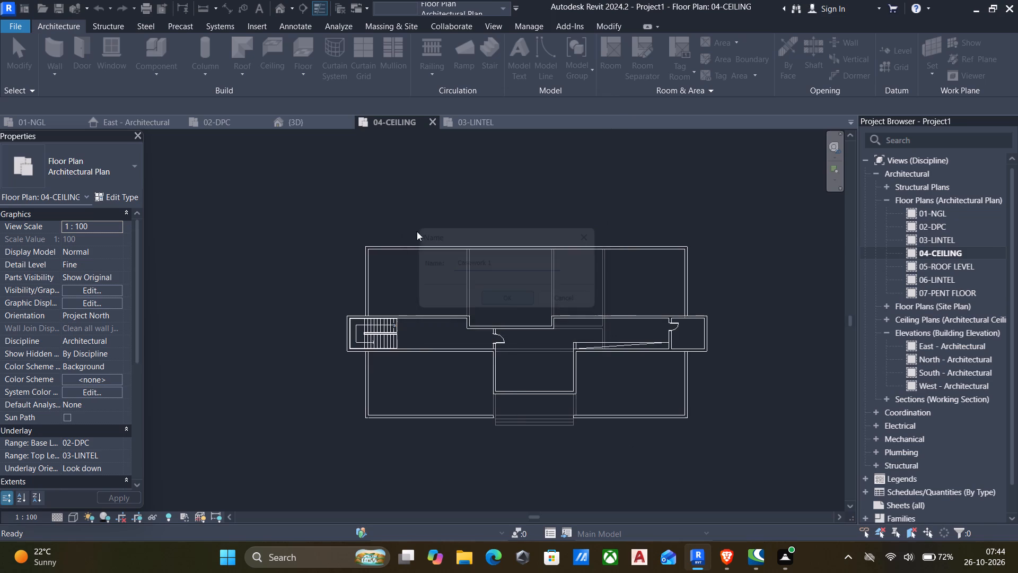
Sketch a Sweep path along the outer faces of the front wall and both side walls, with side legs about 6112 mm long up to the corridor wall.
left_click(203, 51)
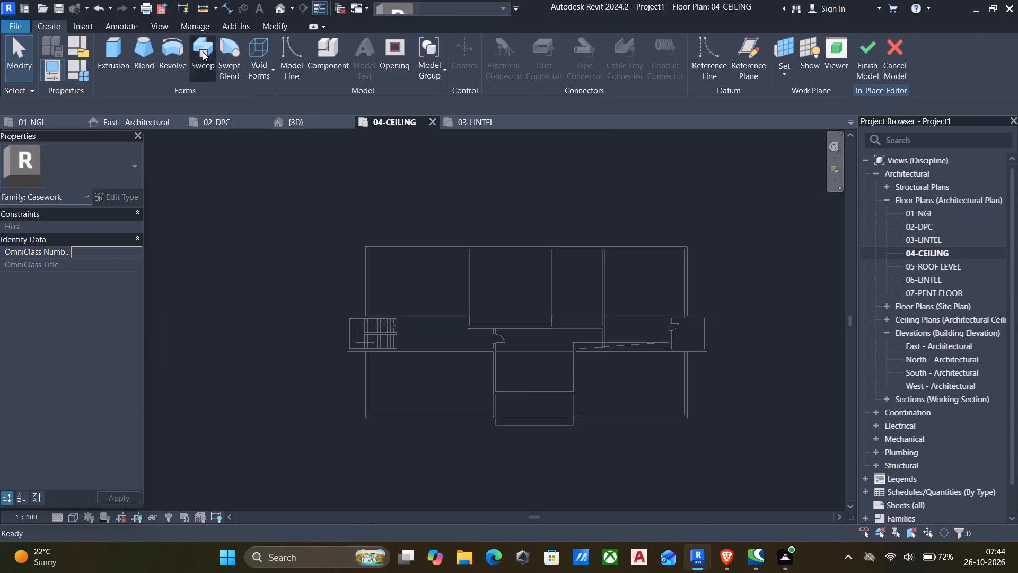
left_click(624, 48)
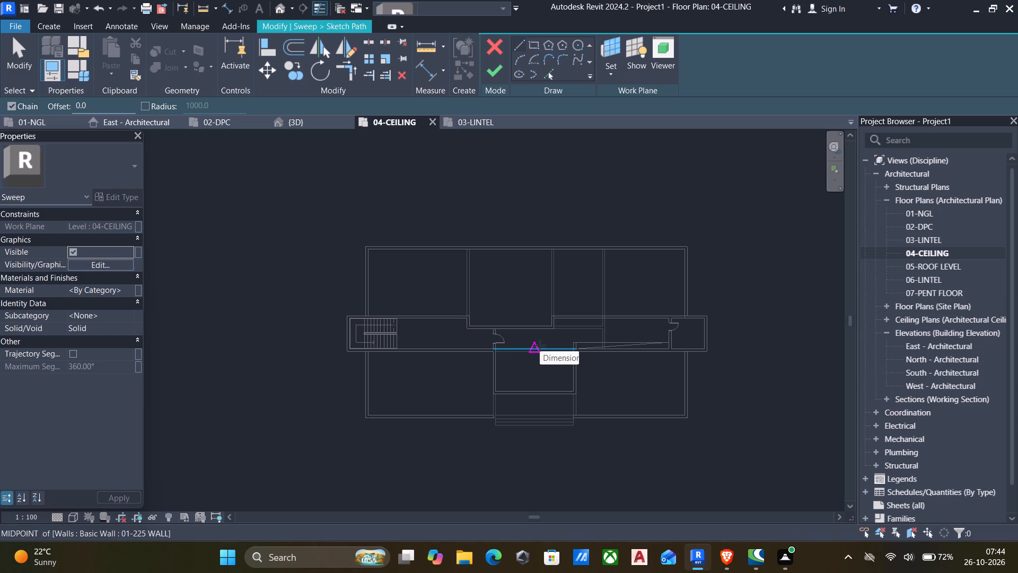
middle_click_drag(365, 371, 422, 340)
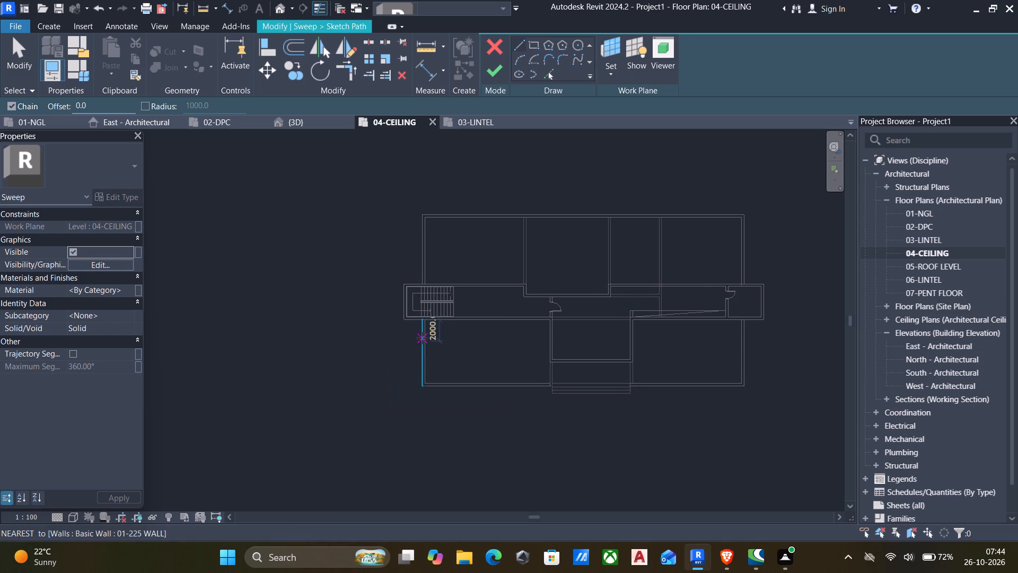
scroll(397, 355, "up", 4)
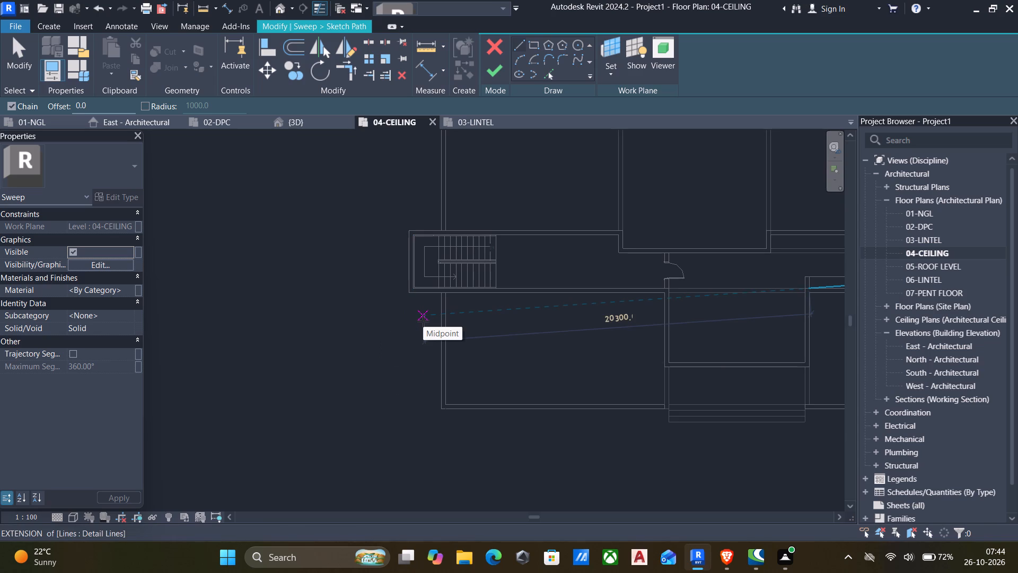
scroll(432, 300, "up", 5)
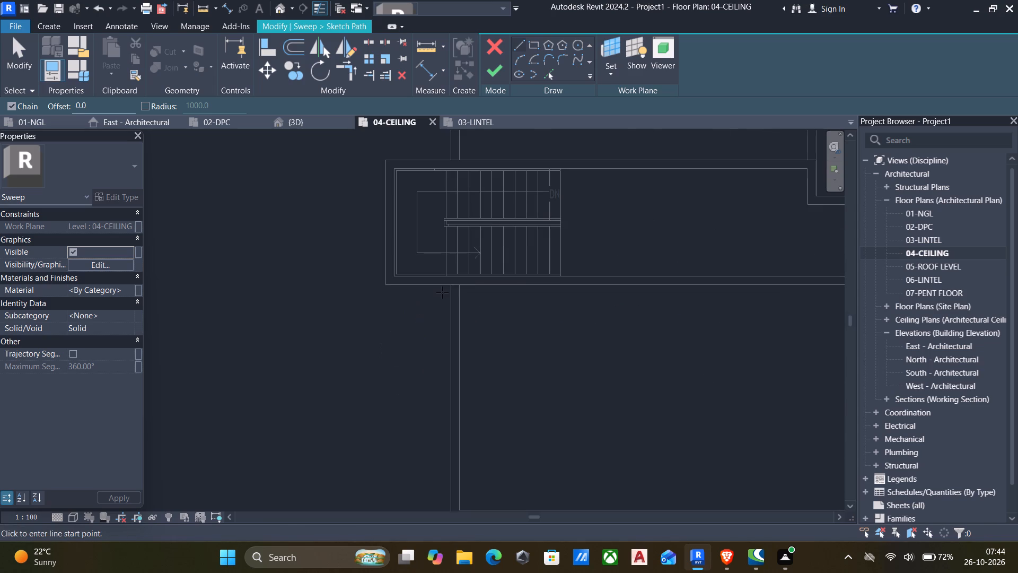
left_click(448, 289)
scroll(446, 342, "down", 2)
middle_click_drag(446, 352, 455, 292)
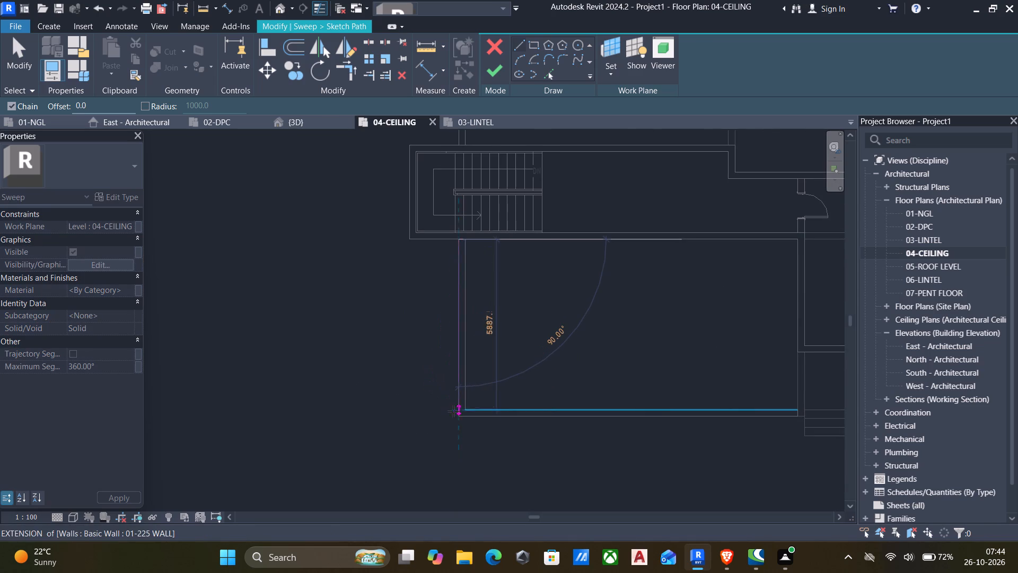
left_click(454, 413)
middle_click_drag(666, 390, 527, 372)
scroll(522, 377, "down", 4)
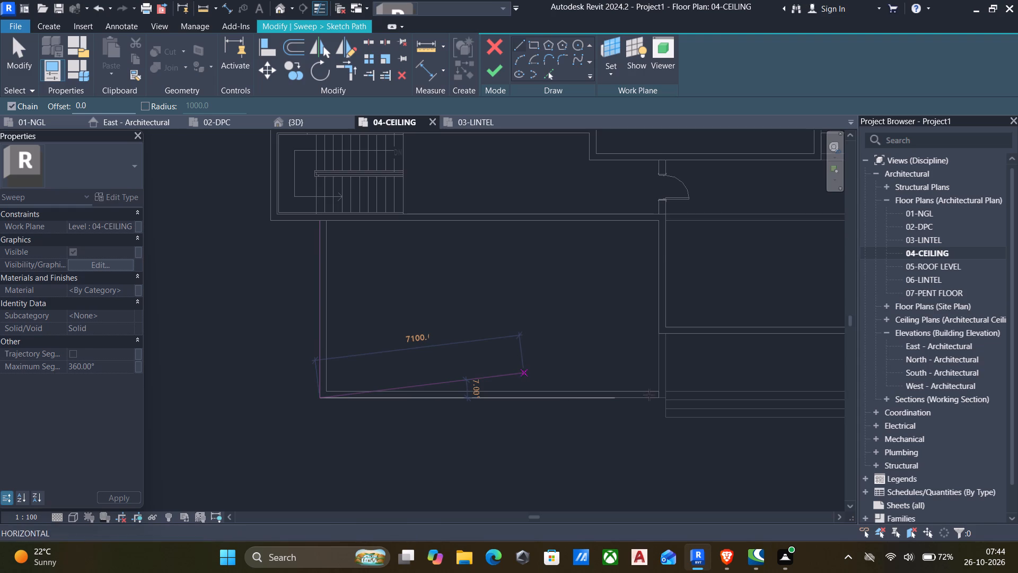
middle_click_drag(649, 395, 419, 356)
scroll(733, 367, "up", 4)
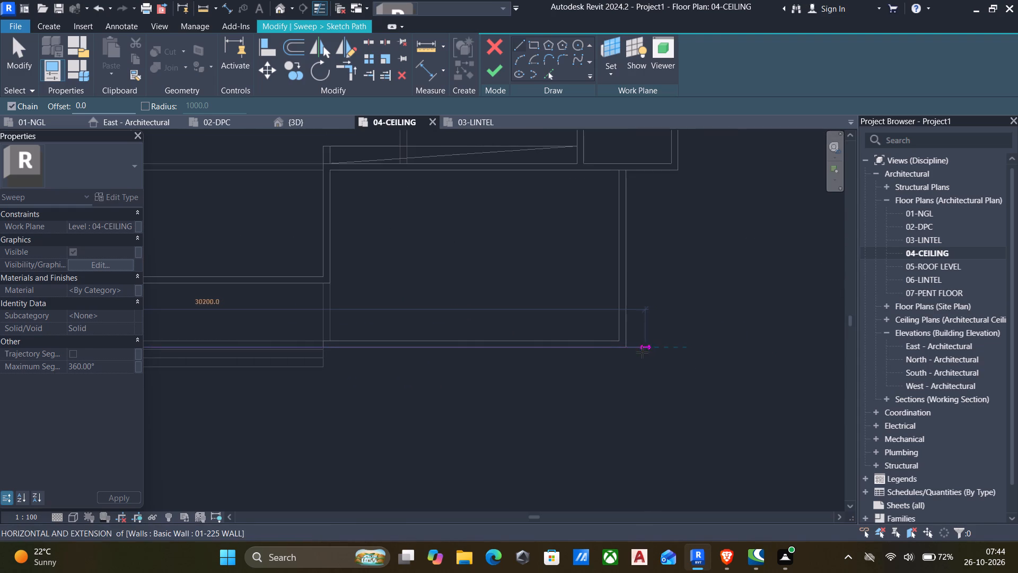
left_click(626, 351)
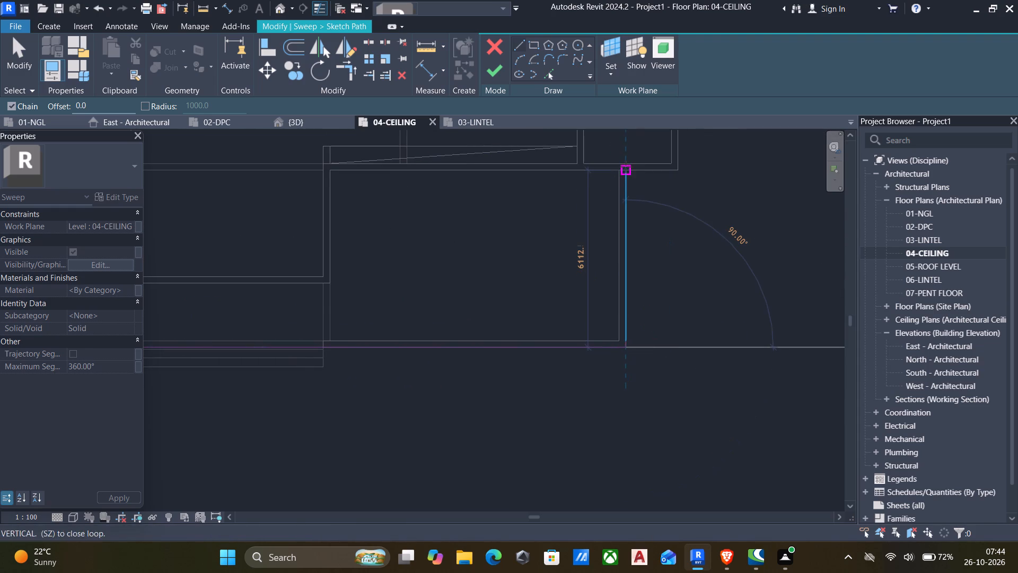
left_click(626, 173)
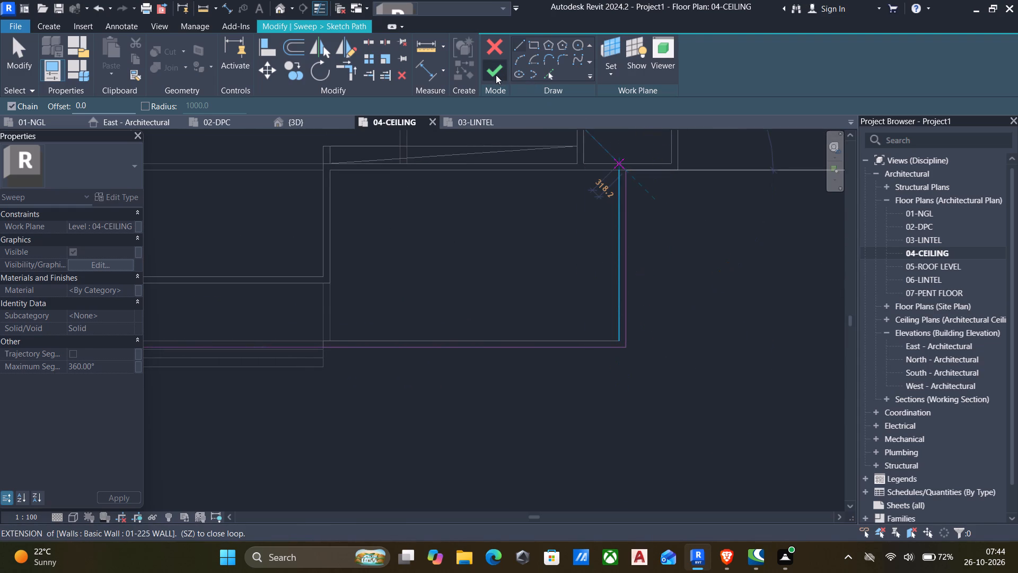
left_click(496, 75)
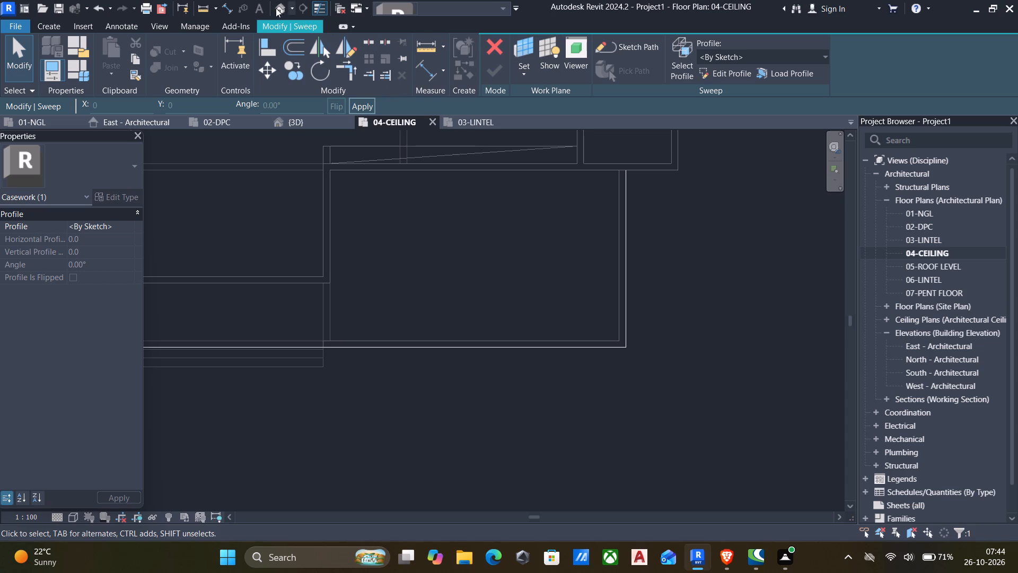
Orient the 3D view to the front and begin editing the sweep's By Sketch profile.
left_click(276, 5)
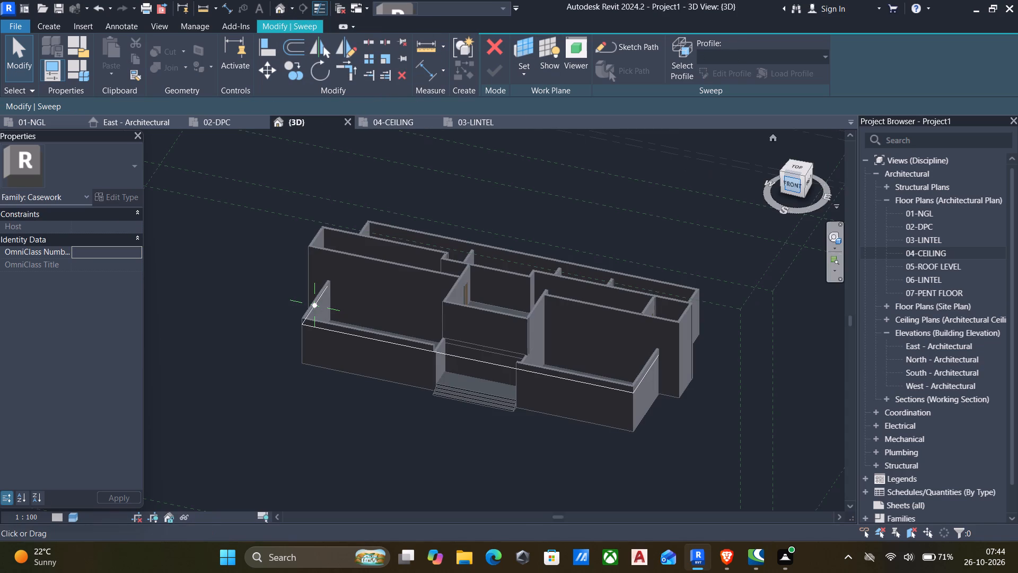
left_click(788, 183)
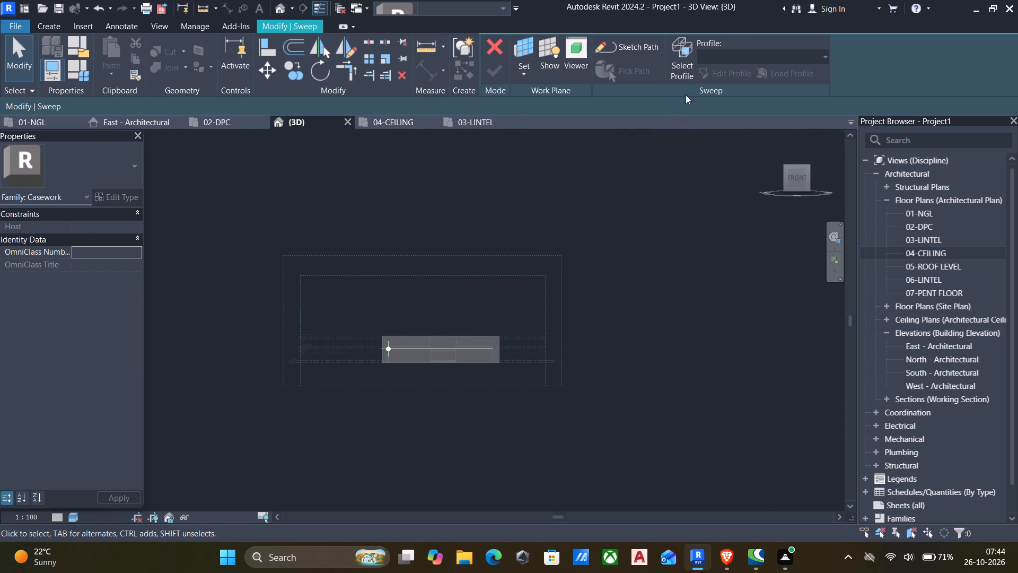
left_click(688, 68)
left_click(738, 73)
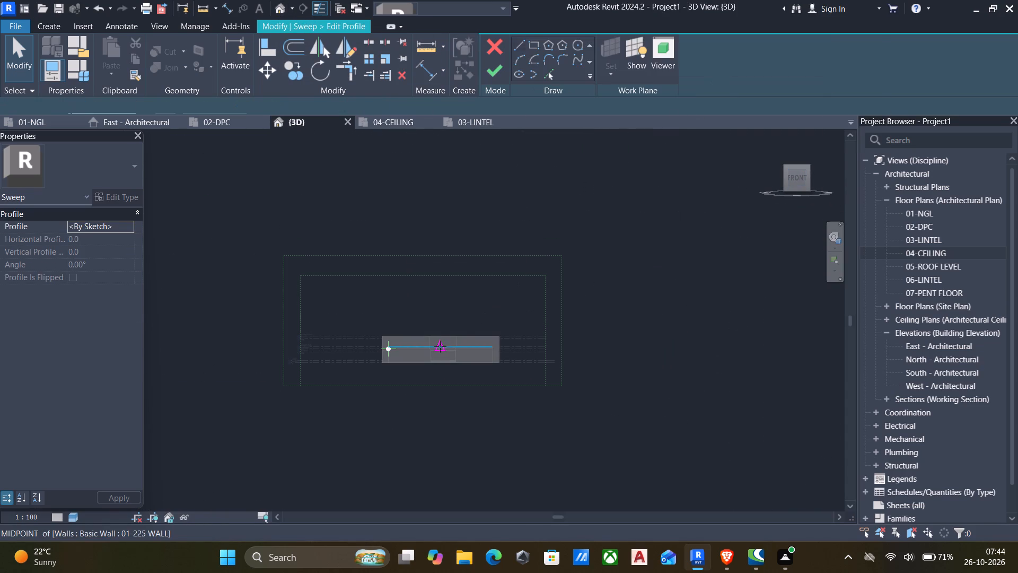
Set the 3D view's visual style to Hidden Line for sketching the profile at the wall corner.
scroll(413, 384, "up", 4)
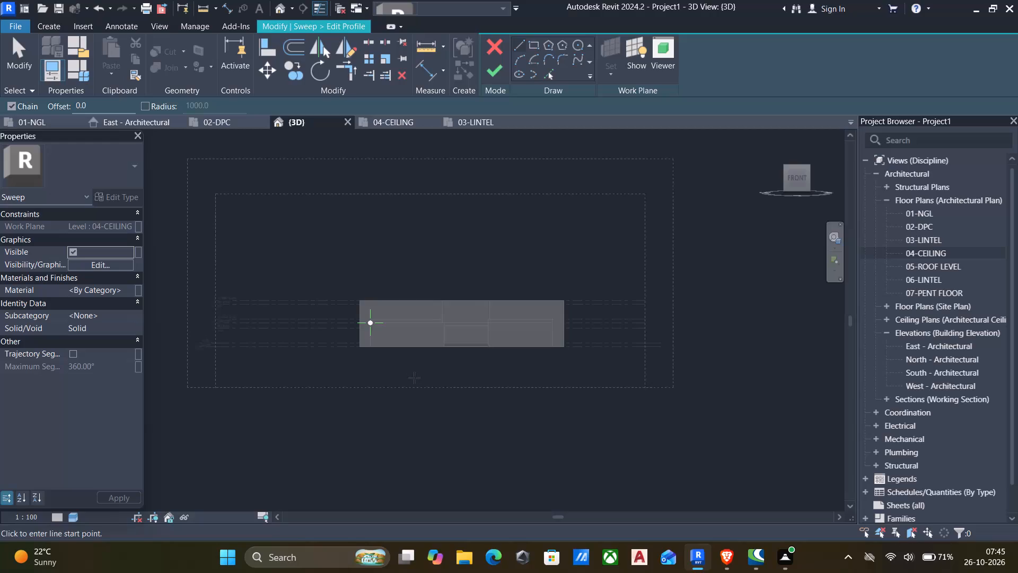
scroll(361, 312, "up", 10)
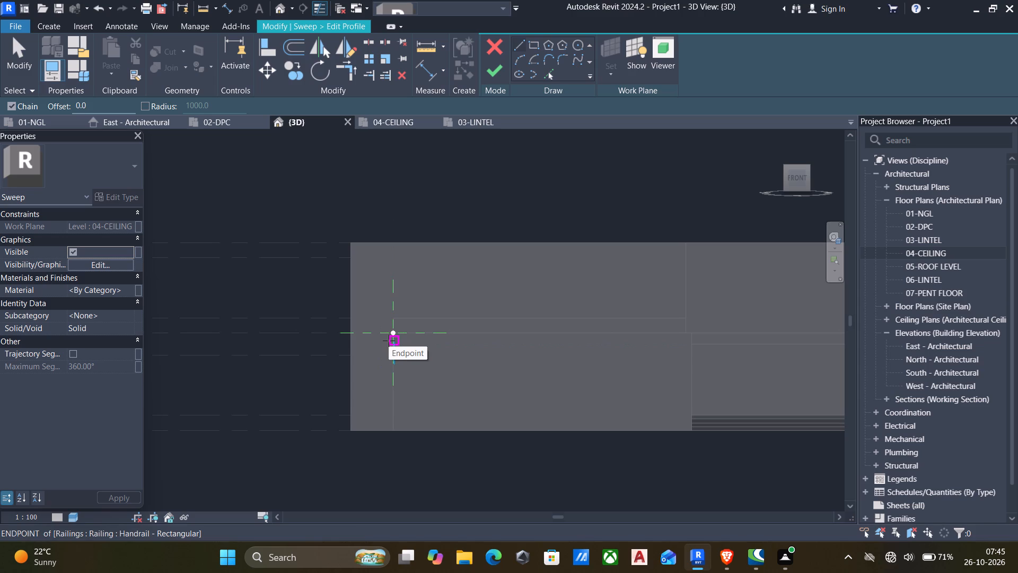
scroll(394, 324, "up", 5)
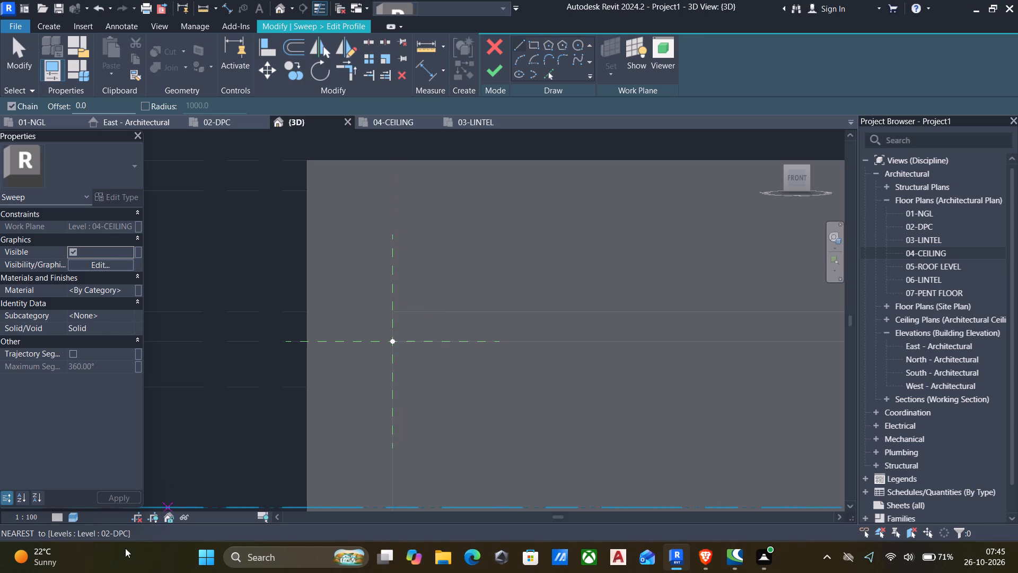
left_click(77, 519)
left_click(107, 435)
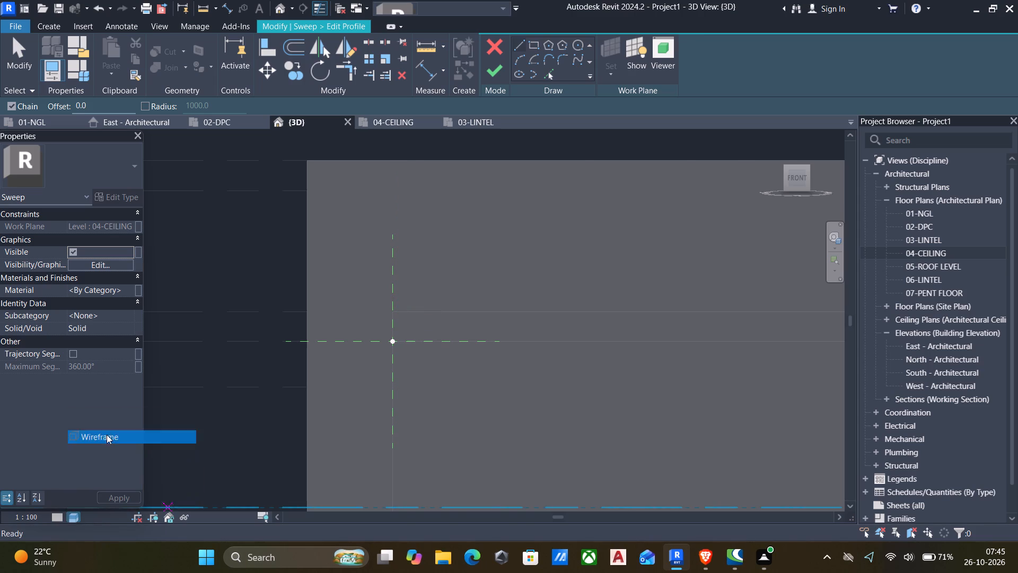
scroll(336, 369, "down", 5)
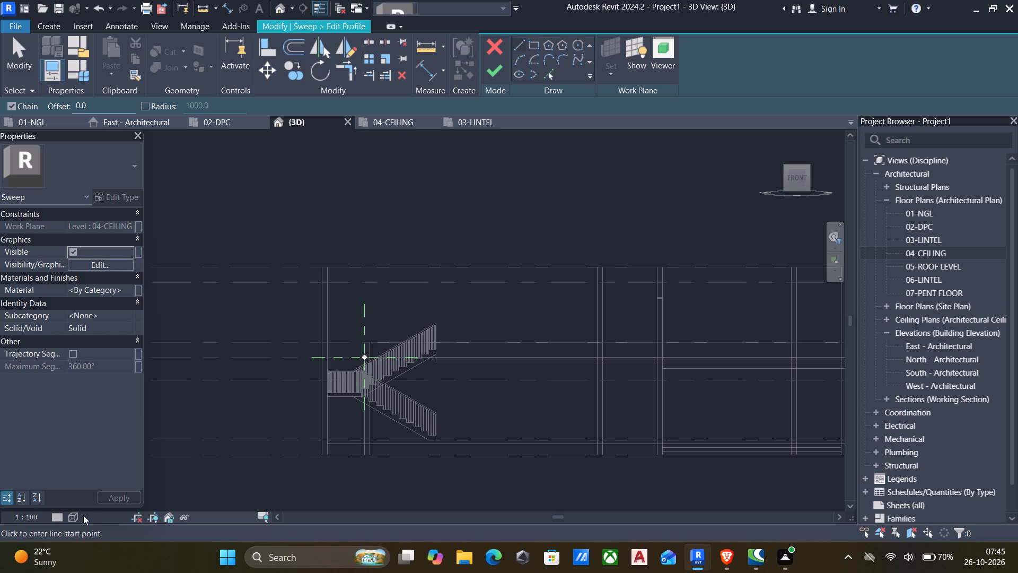
left_click(73, 517)
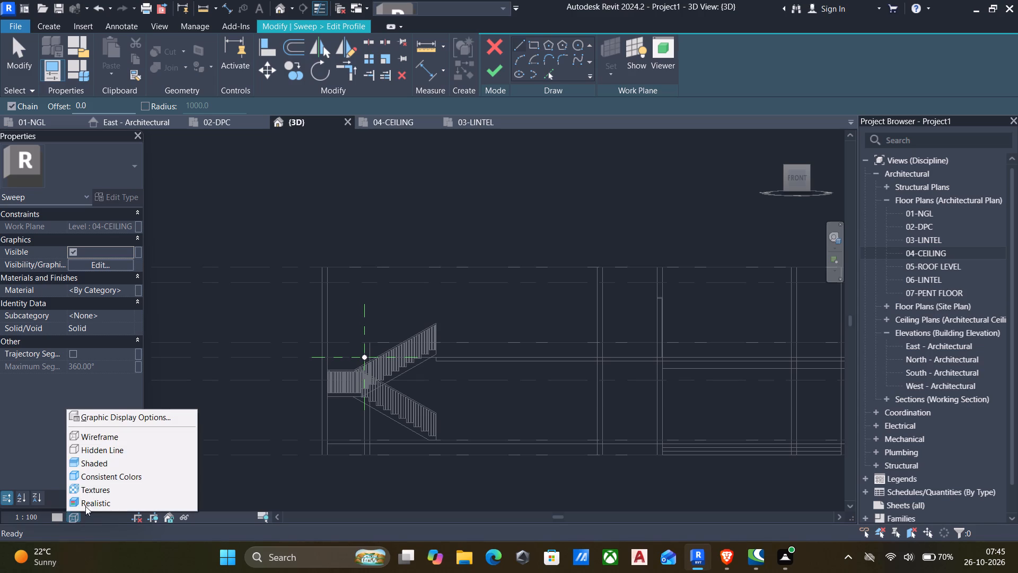
left_click(97, 453)
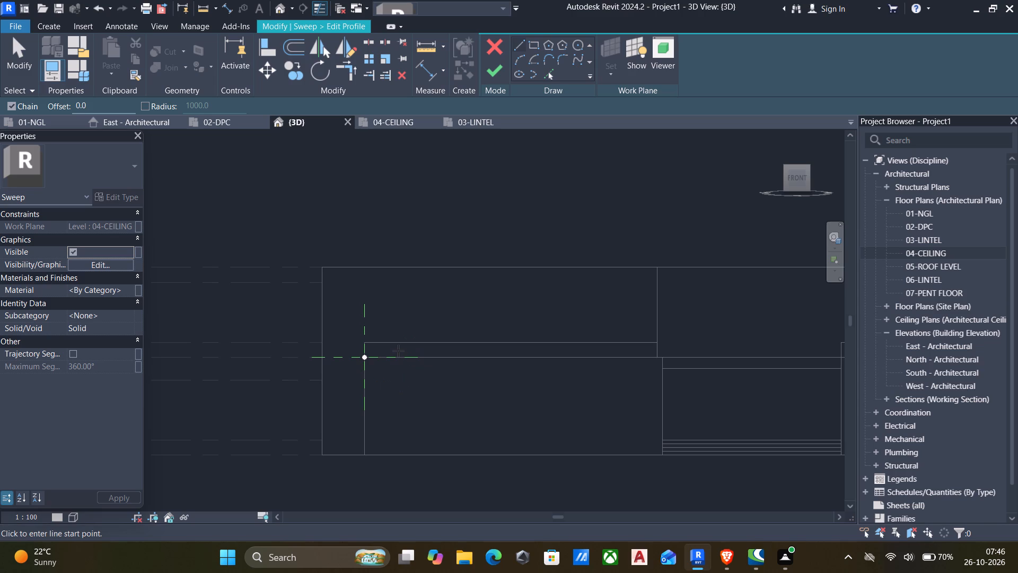
Draw profile lines from the front wall's top outer corner, 300 mm straight up and 700 mm horizontally outward.
scroll(398, 351, "up", 4)
scroll(290, 386, "up", 2)
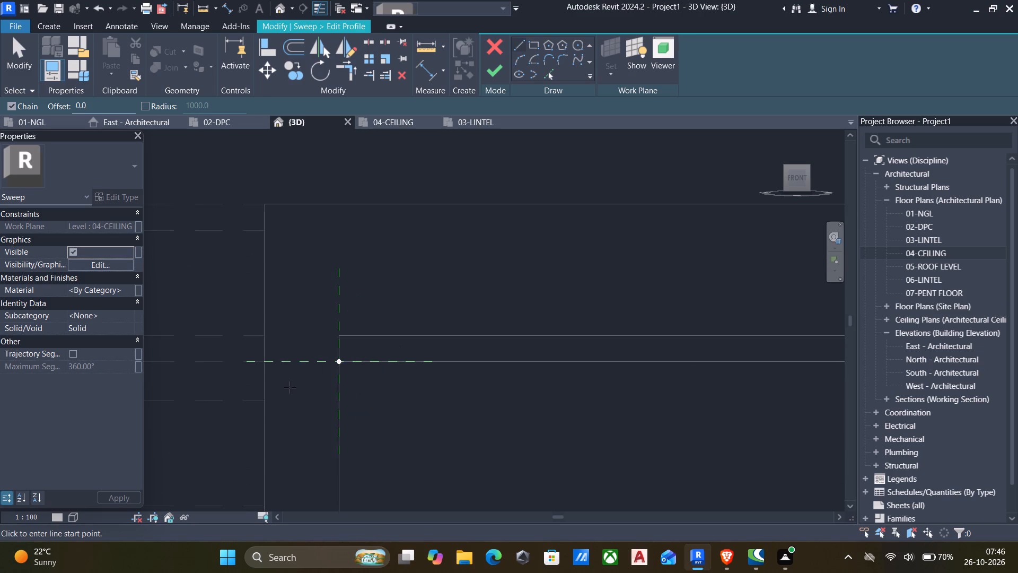
scroll(290, 387, "up", 2)
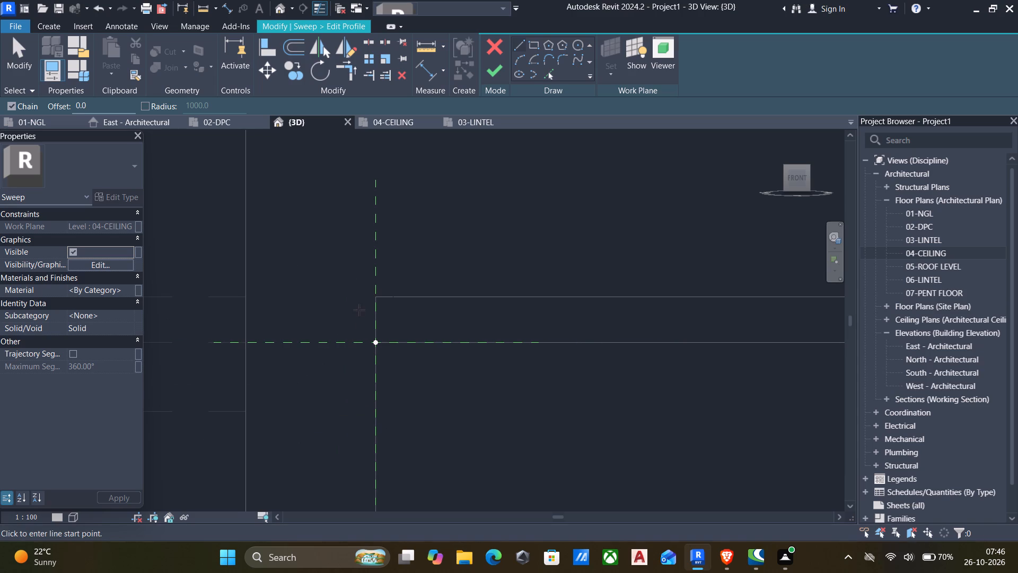
left_click(373, 297)
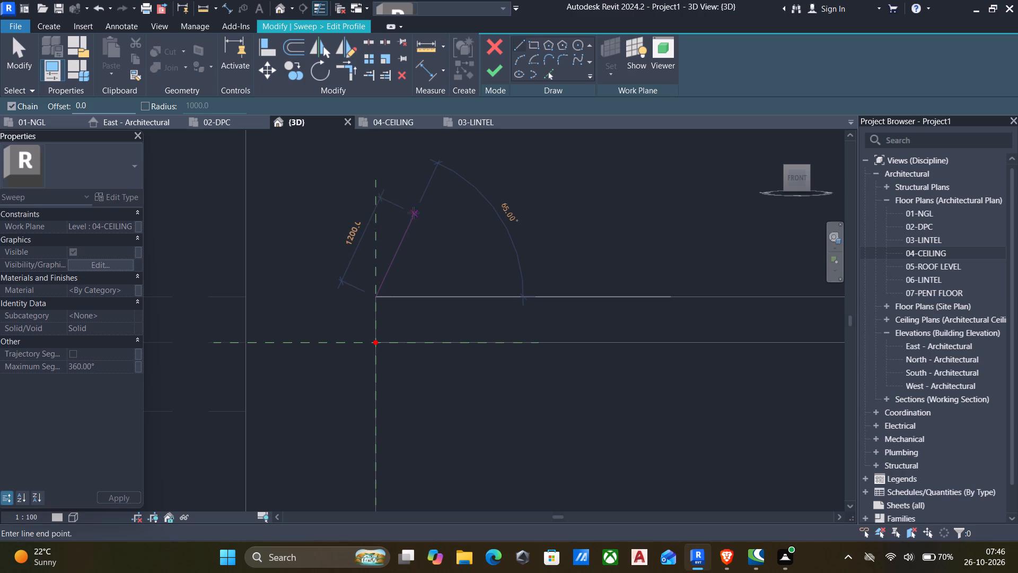
type("300")
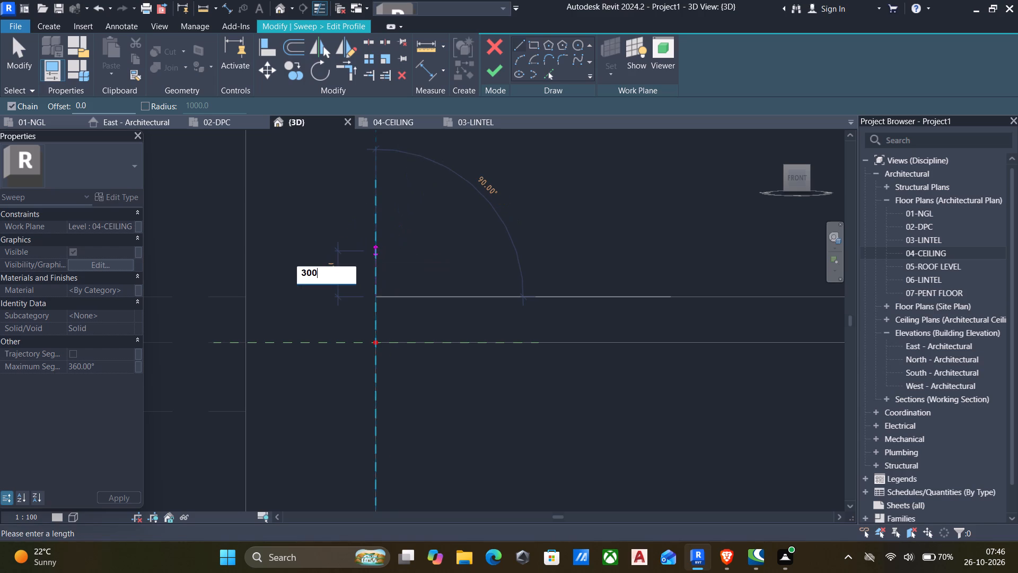
key("Return")
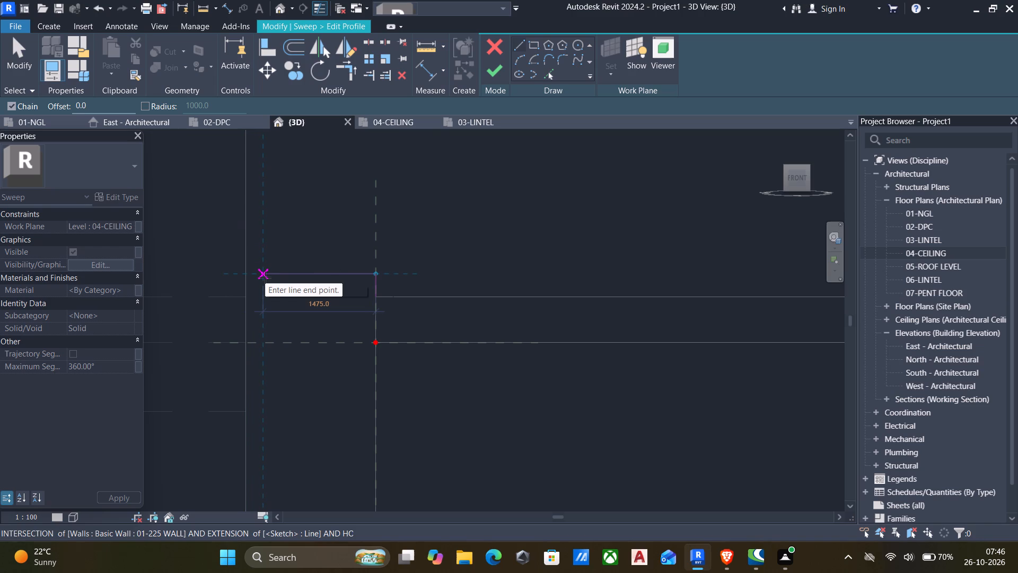
type("70")
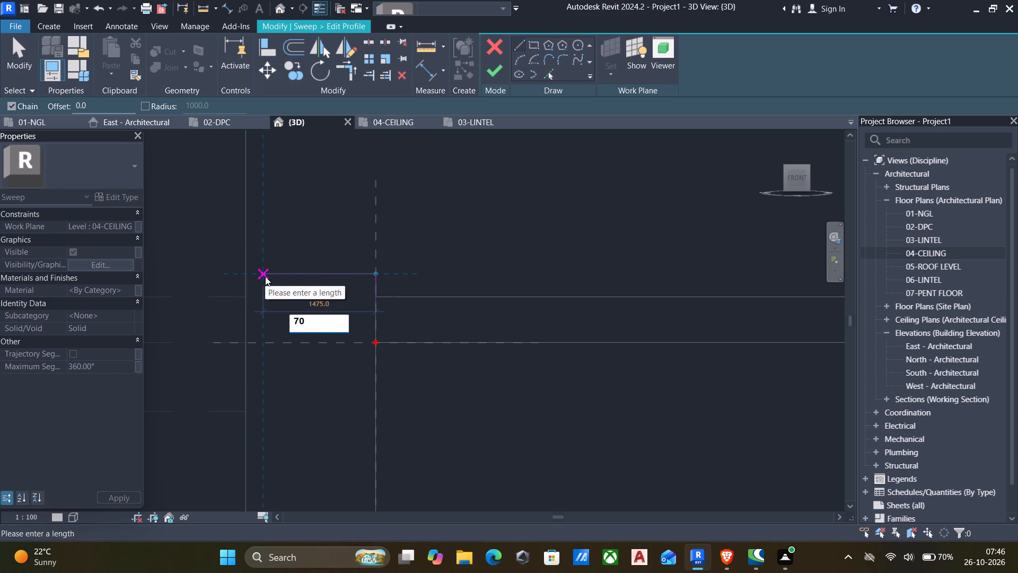
key("0")
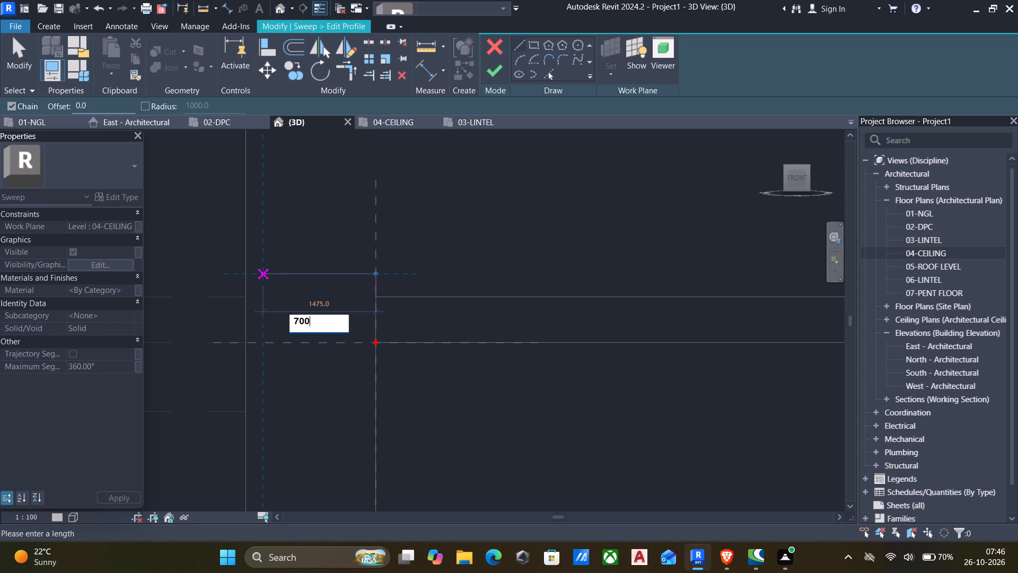
key("Return")
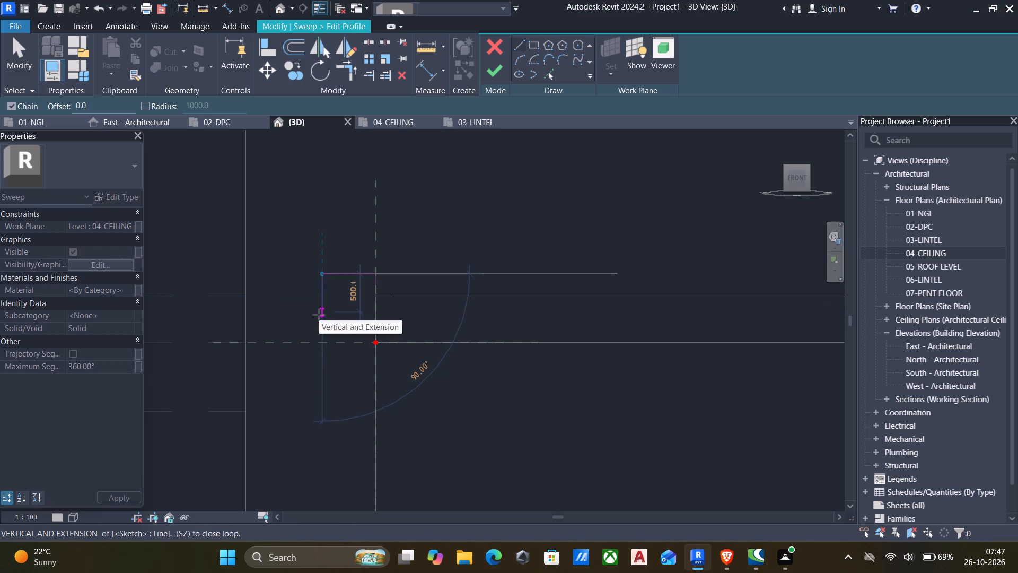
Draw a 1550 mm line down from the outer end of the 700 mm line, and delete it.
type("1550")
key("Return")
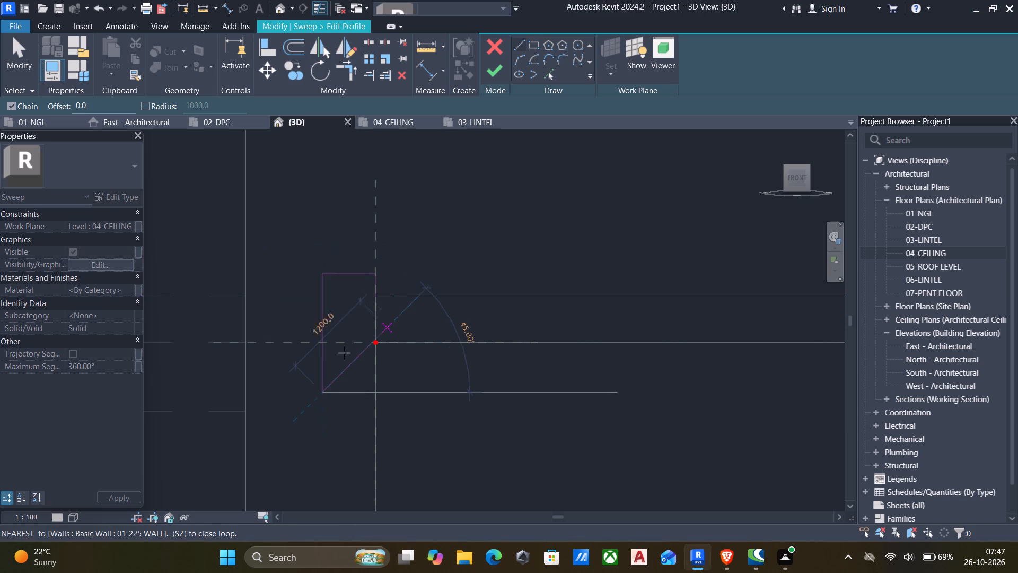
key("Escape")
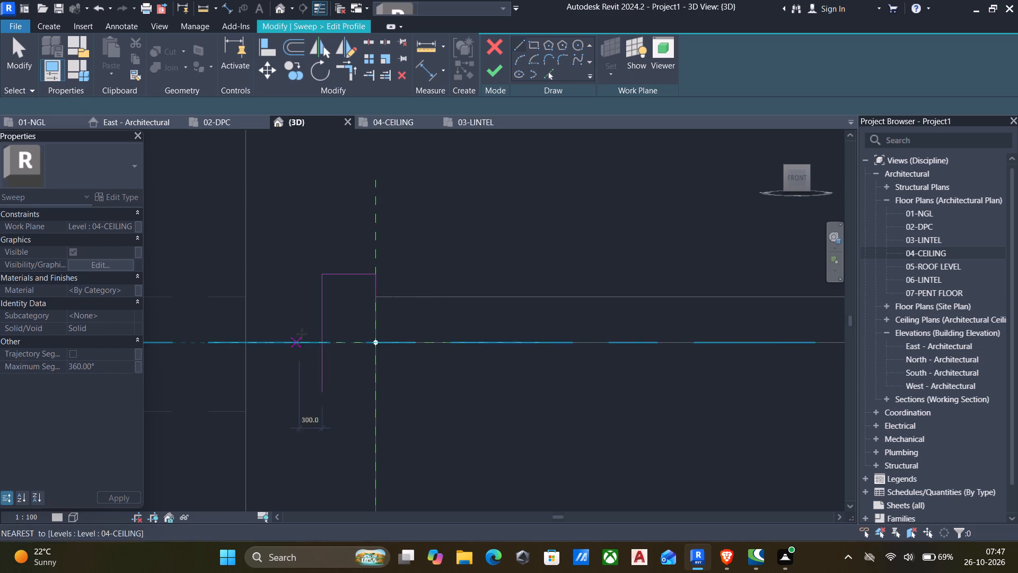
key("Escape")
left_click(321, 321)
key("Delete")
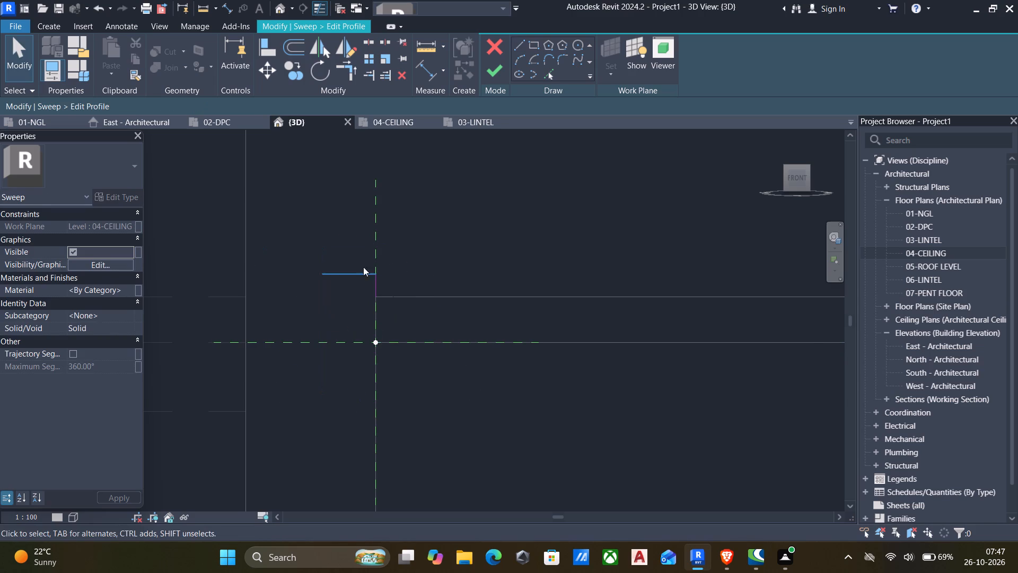
Draw a 150 mm line down from the outer end of the 700 mm line and a 75 mm return toward the wall.
left_click(517, 41)
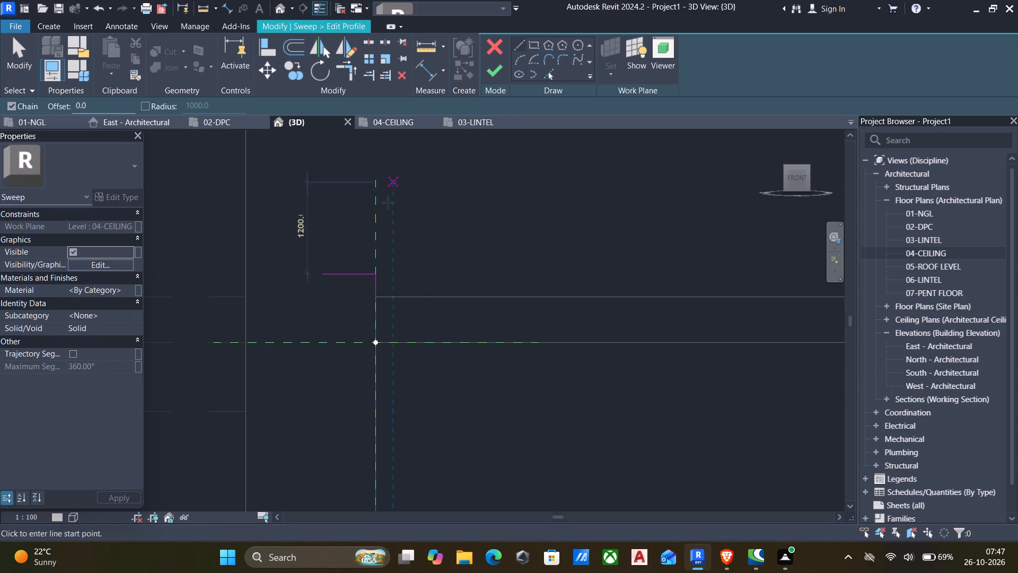
left_click(324, 278)
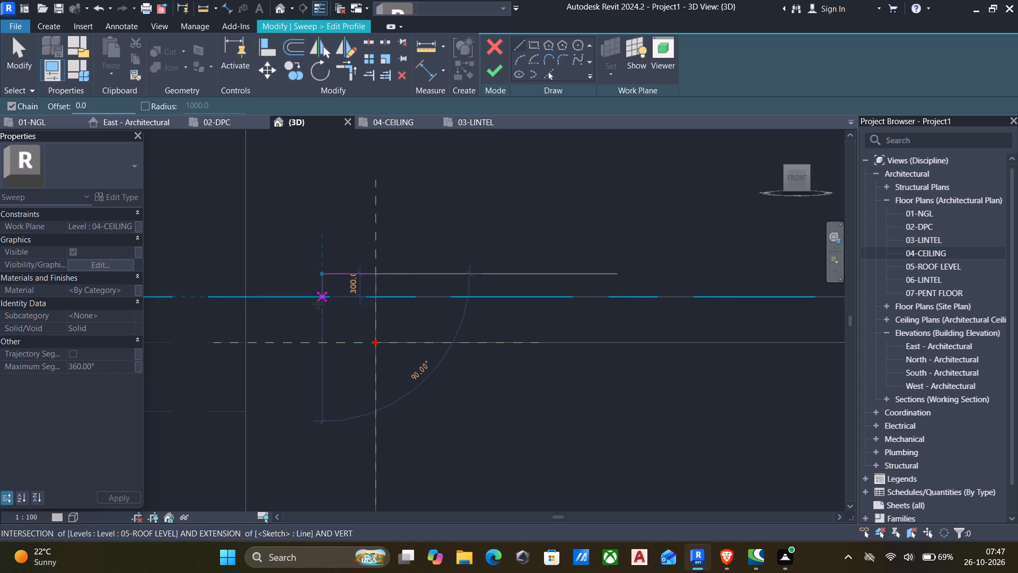
type("150")
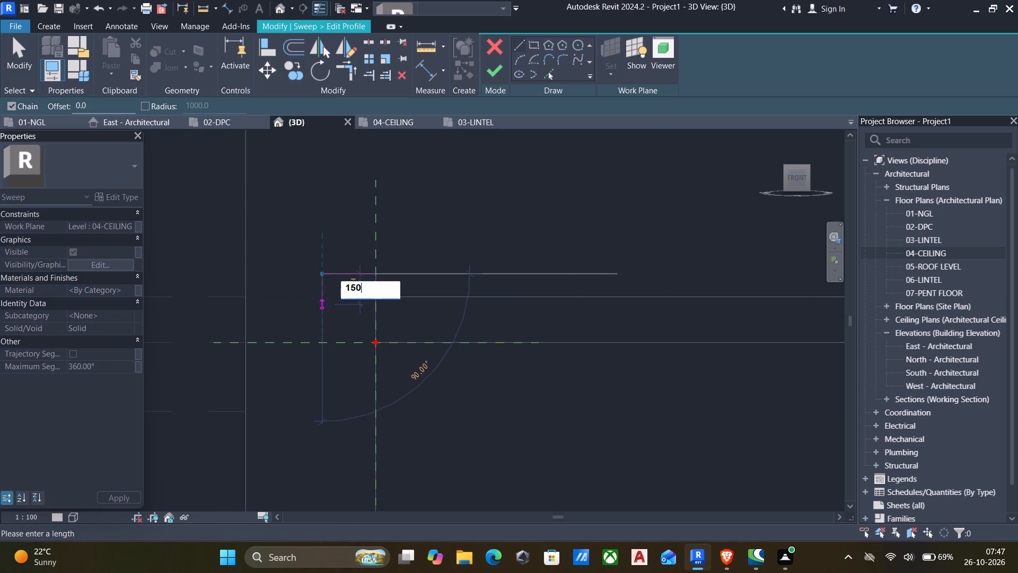
key("Return")
scroll(371, 299, "up", 4)
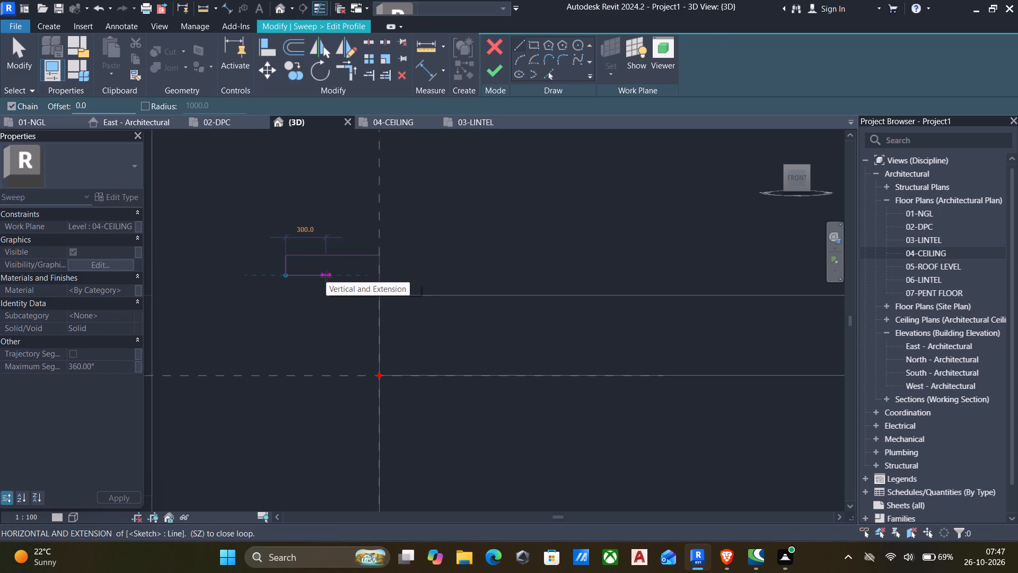
type("75")
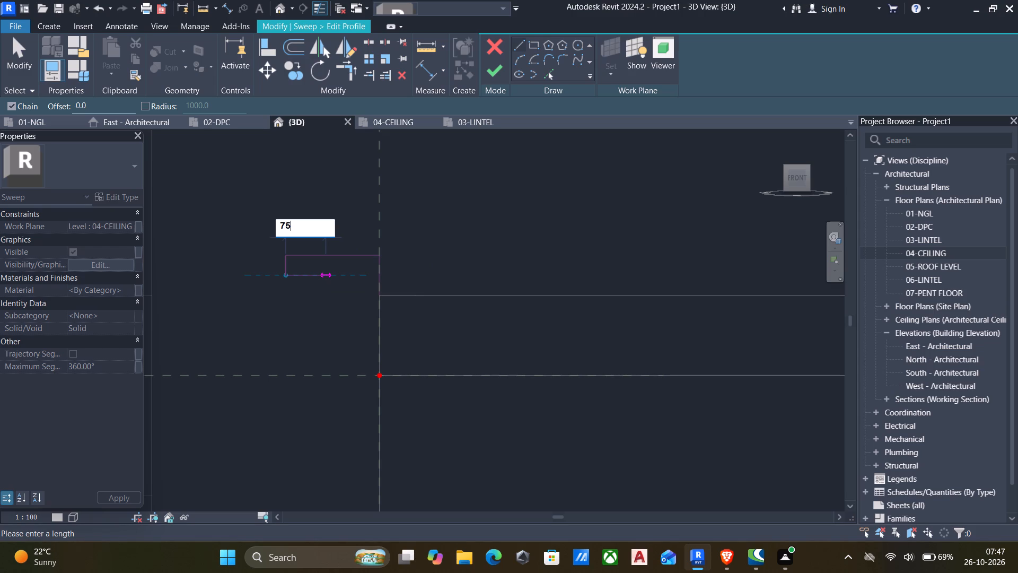
key("Return")
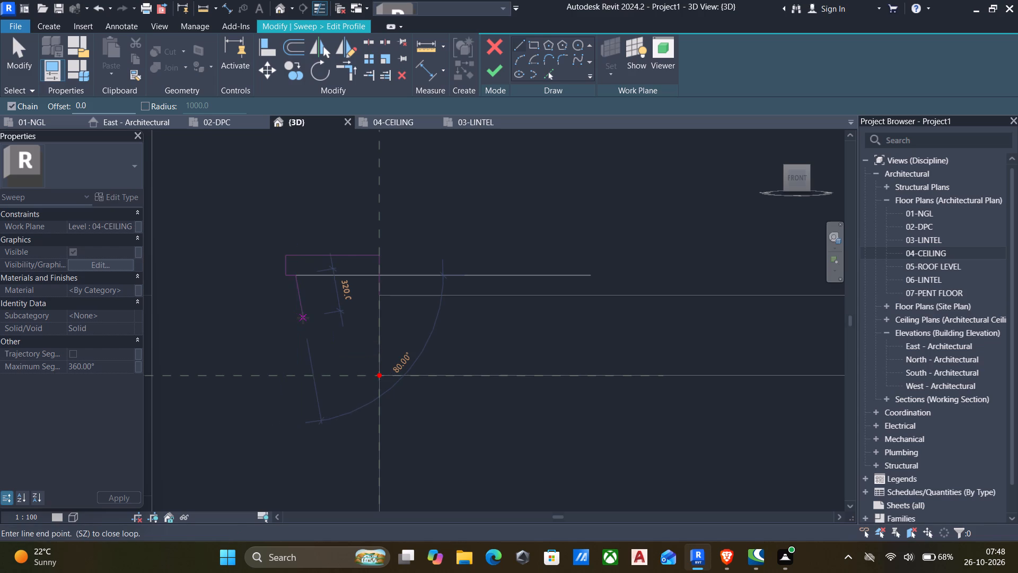
scroll(303, 318, "up", 1)
key("Escape")
Sketch a step about 200 mm wide and 150 mm high on the wall's top, inward from the 300 mm line.
scroll(394, 278, "up", 4)
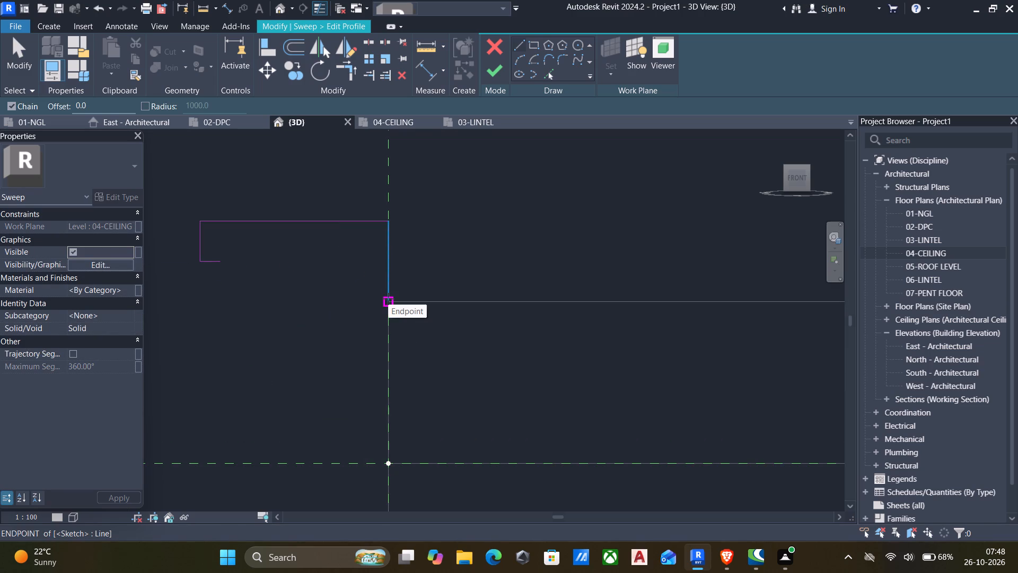
left_click(388, 299)
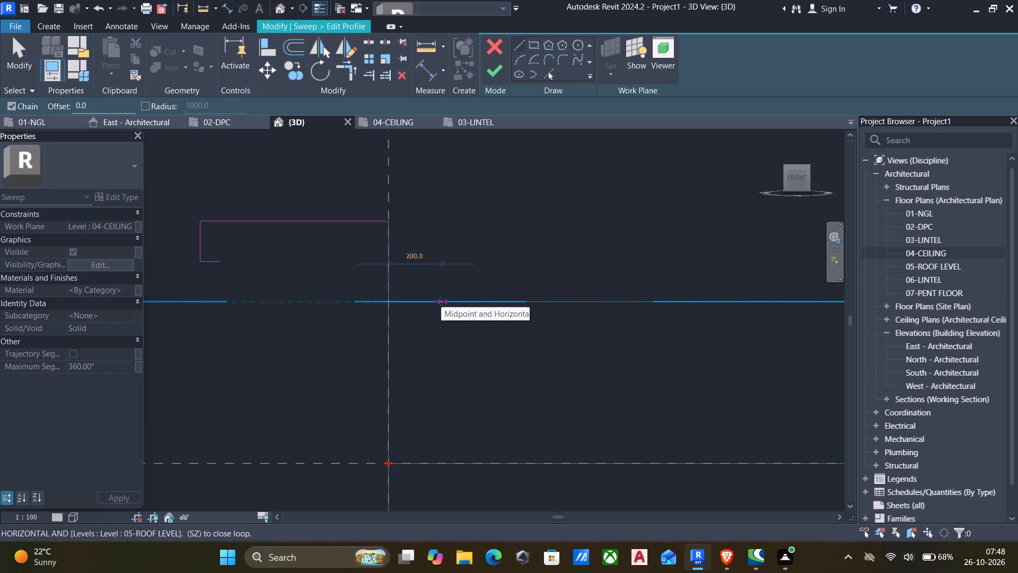
left_click(441, 301)
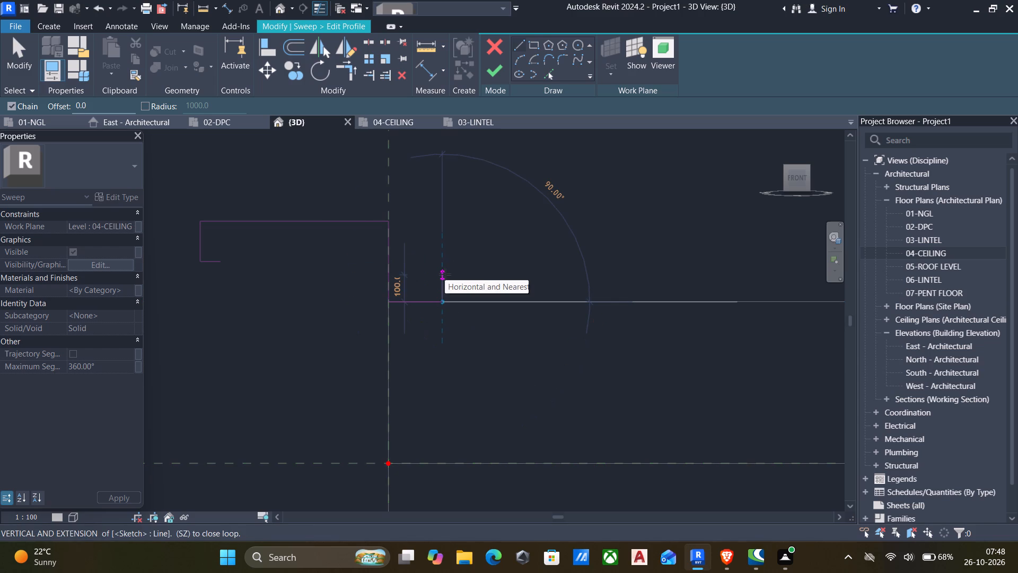
key("Escape")
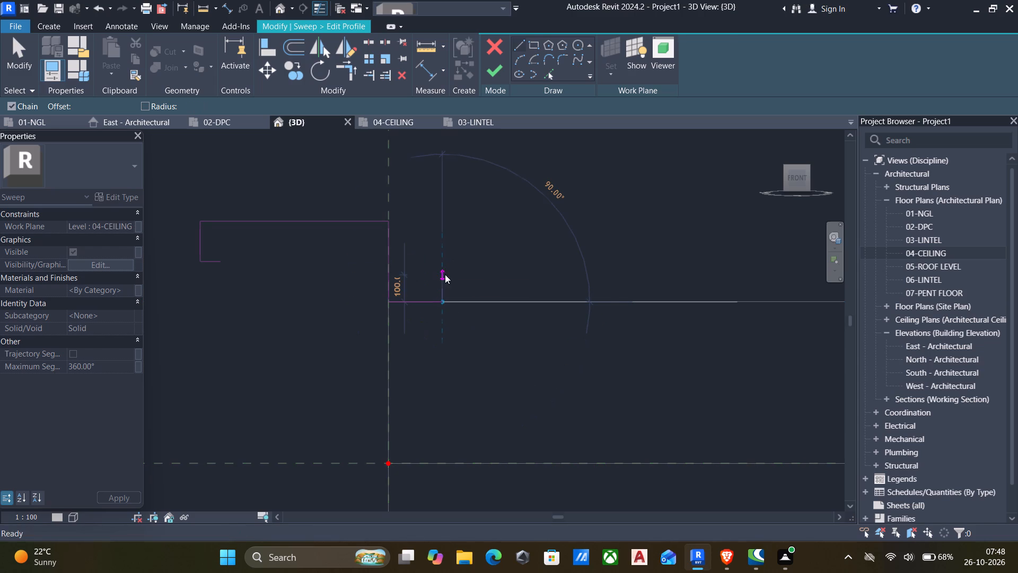
left_click(388, 259)
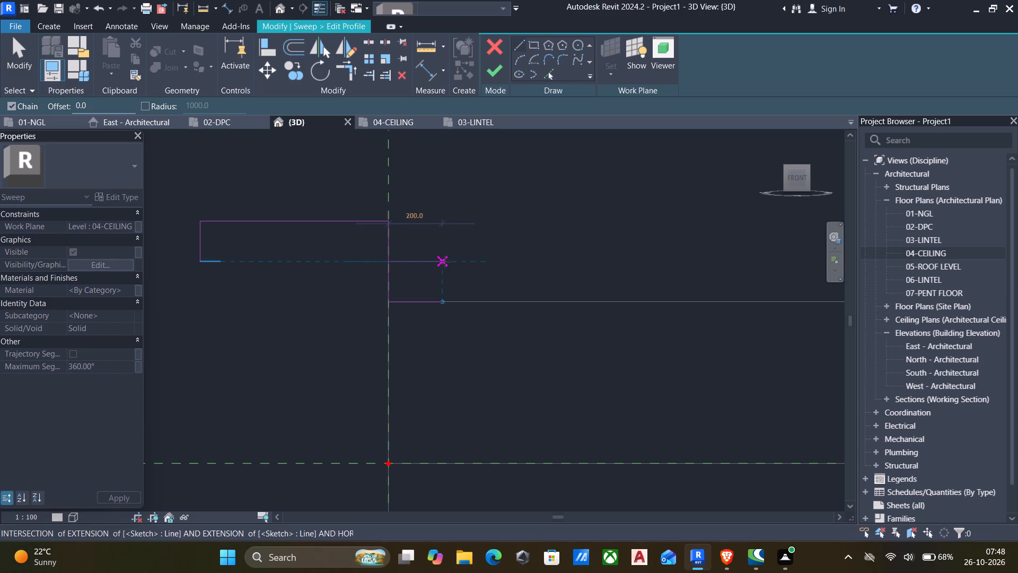
left_click(445, 262)
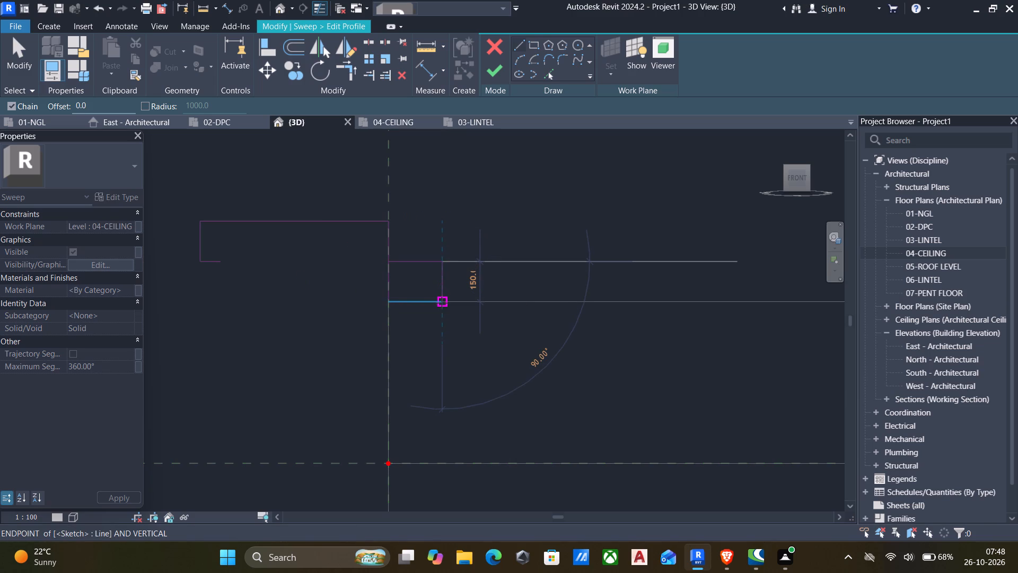
left_click(442, 303)
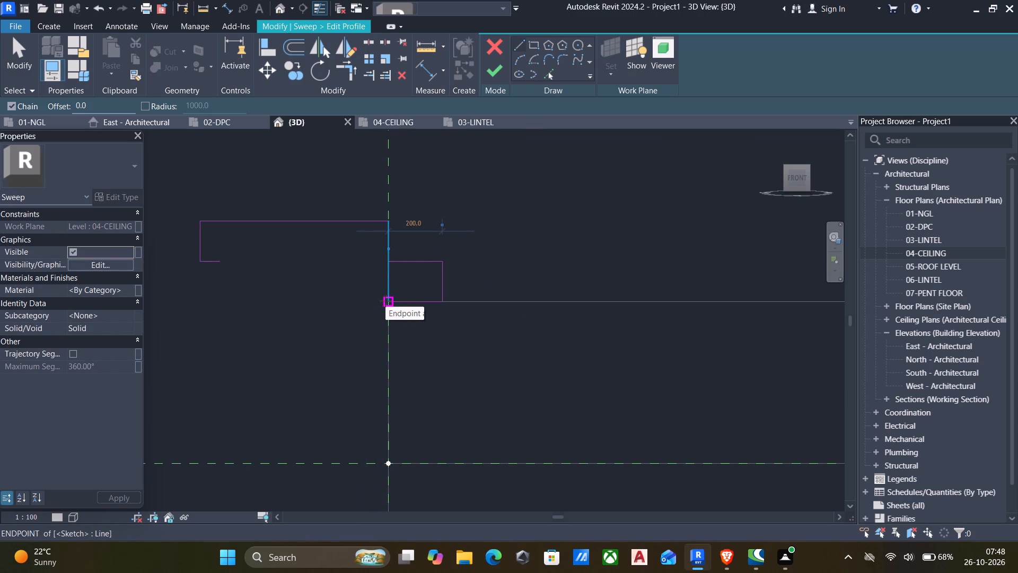
Close the stepped profile from the 300 mm line's base: 200 mm outward, 80 mm up, 425 mm outward and 70 mm up to the return.
left_click(385, 301)
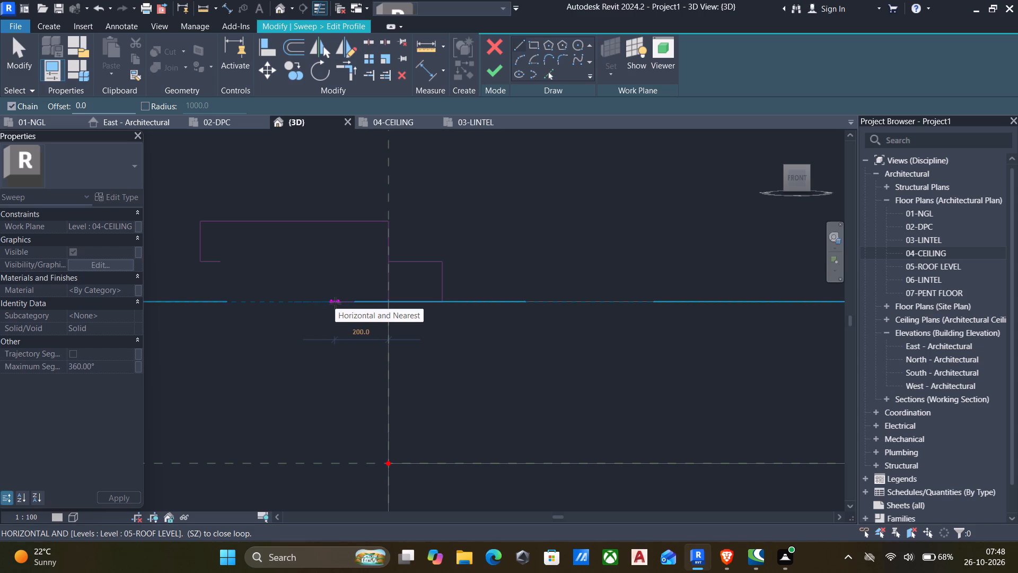
left_click(335, 303)
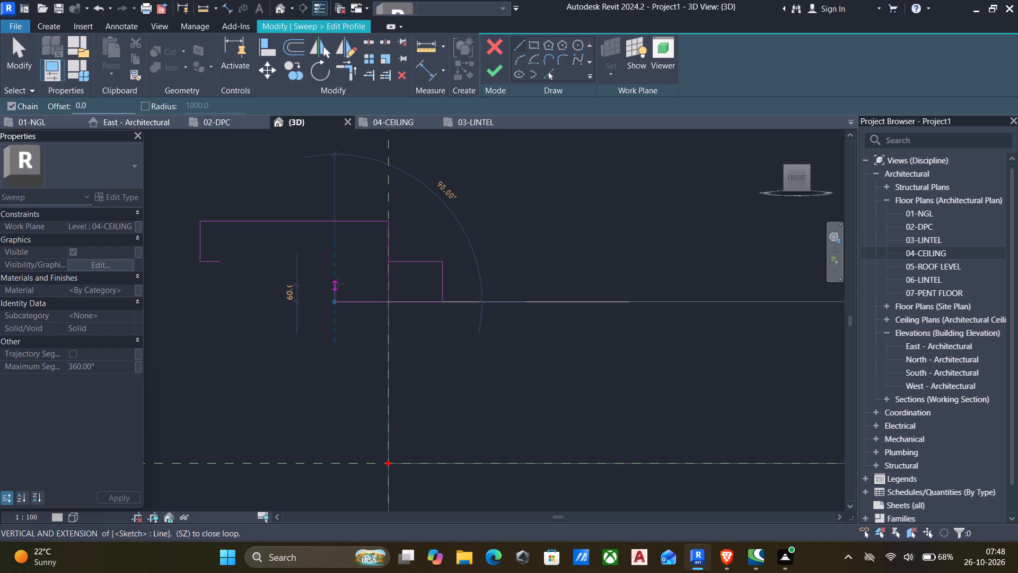
scroll(338, 283, "up", 3)
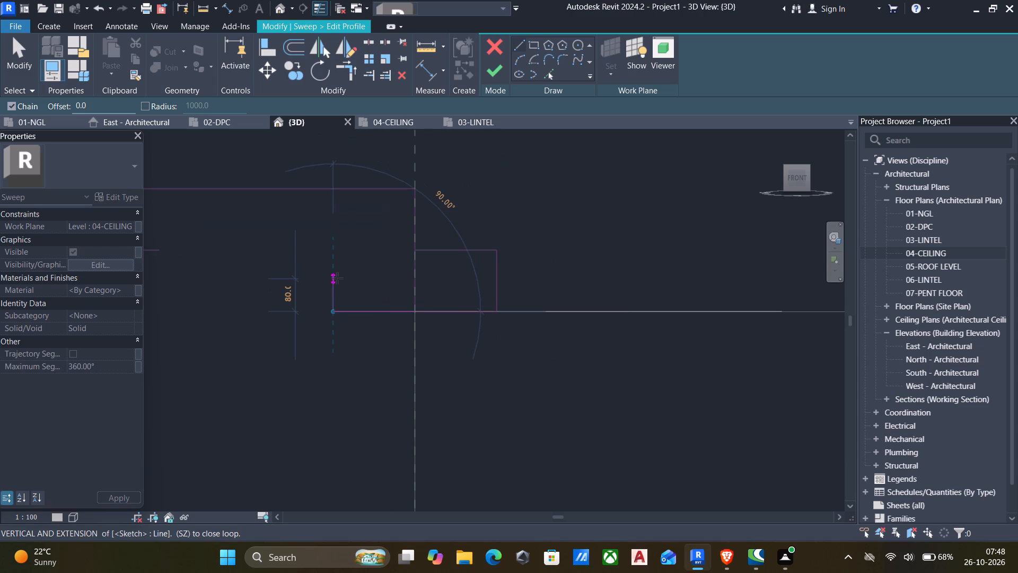
left_click(337, 278)
middle_click_drag(295, 293, 387, 293)
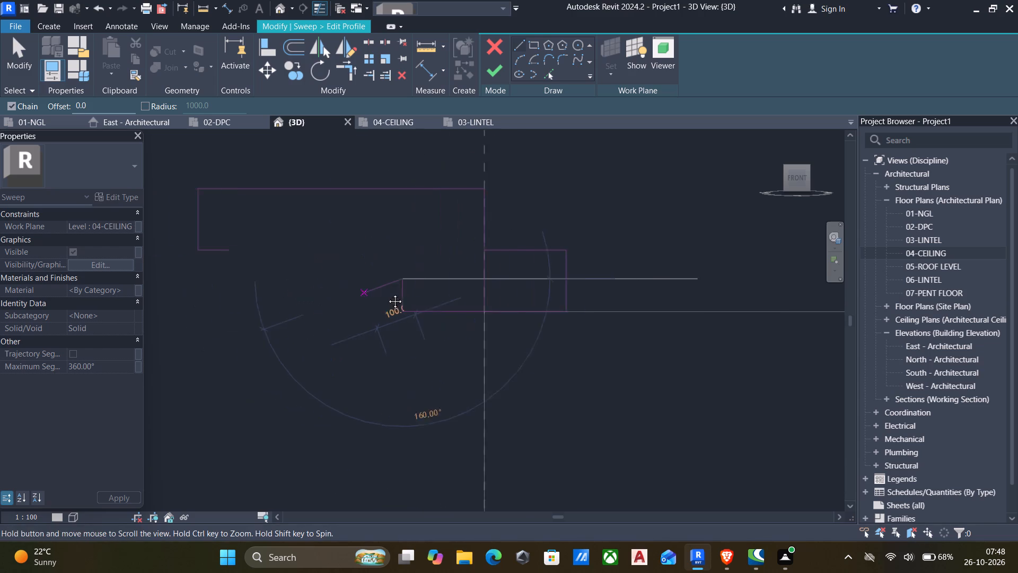
middle_click_drag(387, 293, 405, 293)
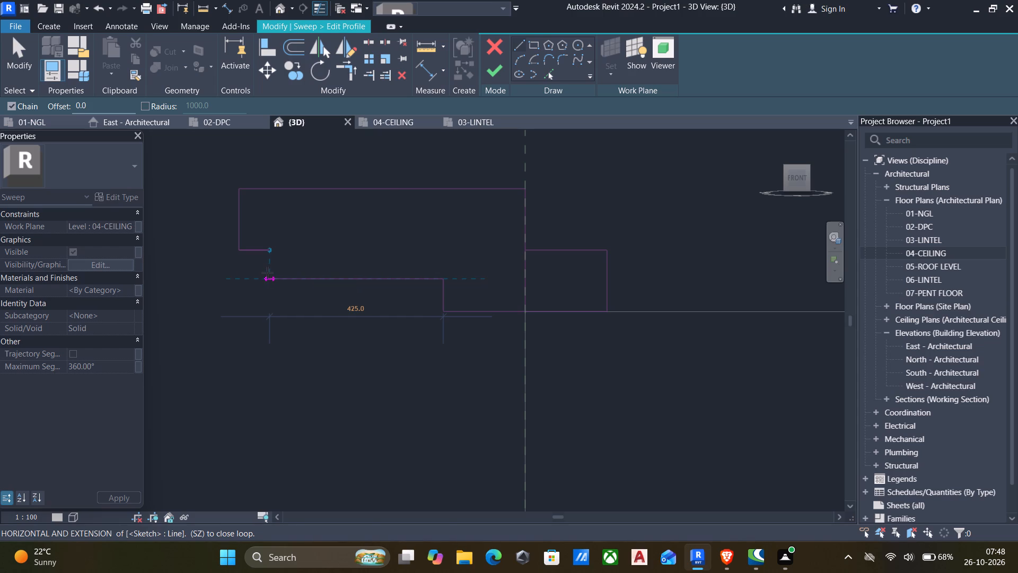
left_click(267, 273)
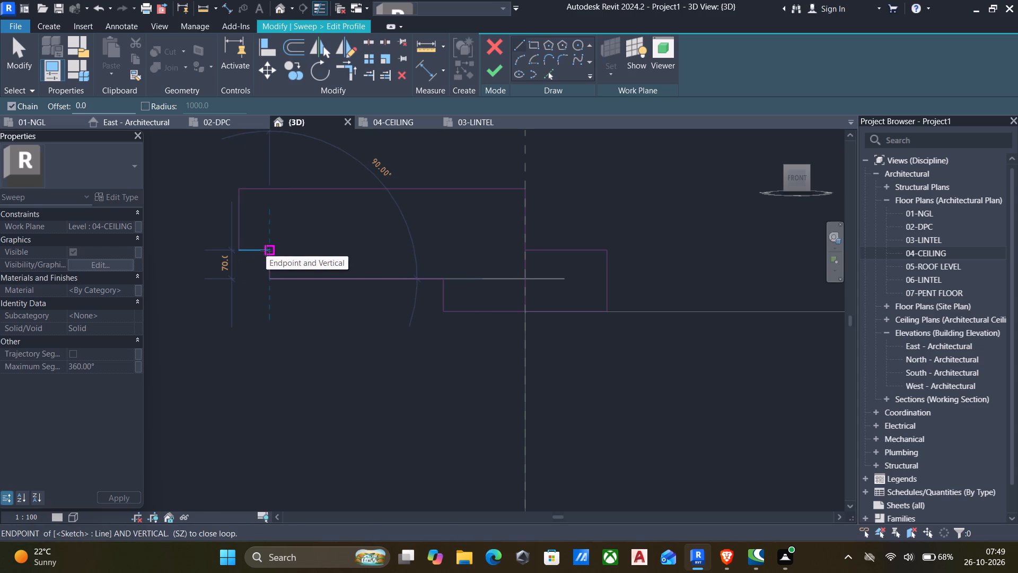
left_click(266, 250)
key("Escape")
key("Escape")
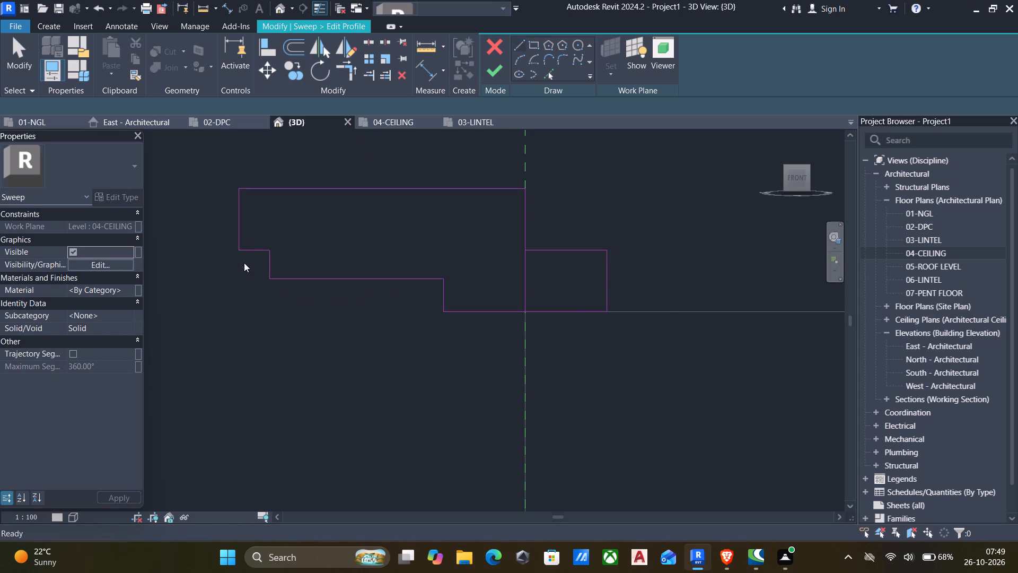
Move the short horizontal return at the profile's outer end up to 75 mm below the top line.
left_click(255, 254)
key("Up")
key("Up")
key("Up")
key("Up")
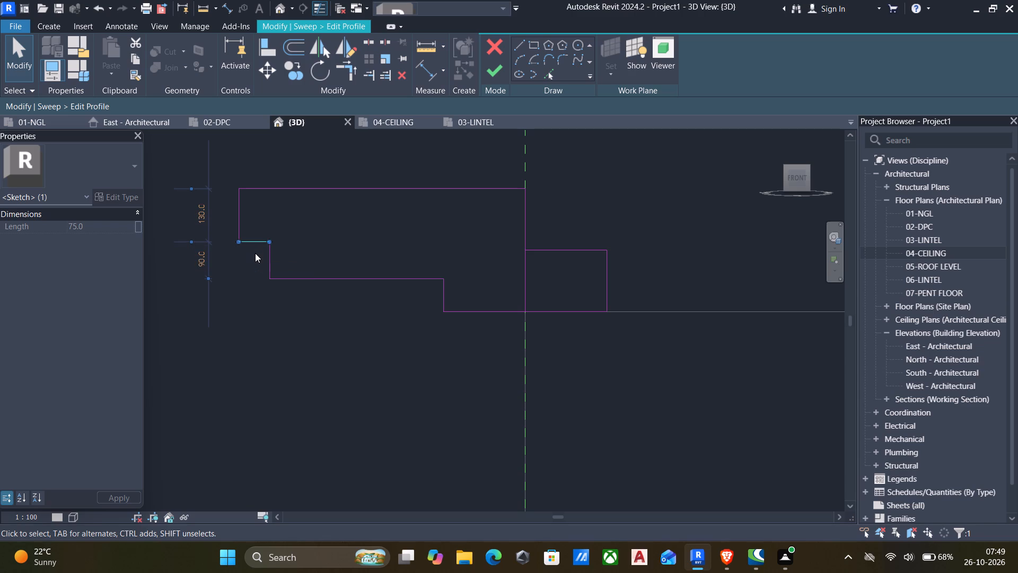
key("Up")
key("Up")
key("Up")
key("Up")
key("Up")
key("Up")
key("Up")
key("Up")
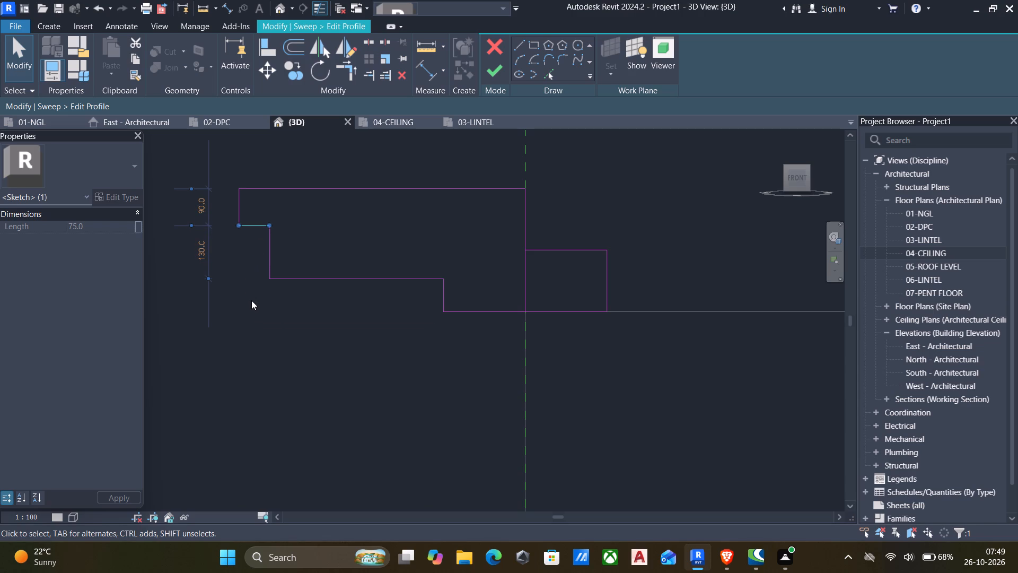
key("Up")
key("Up")
key("Up")
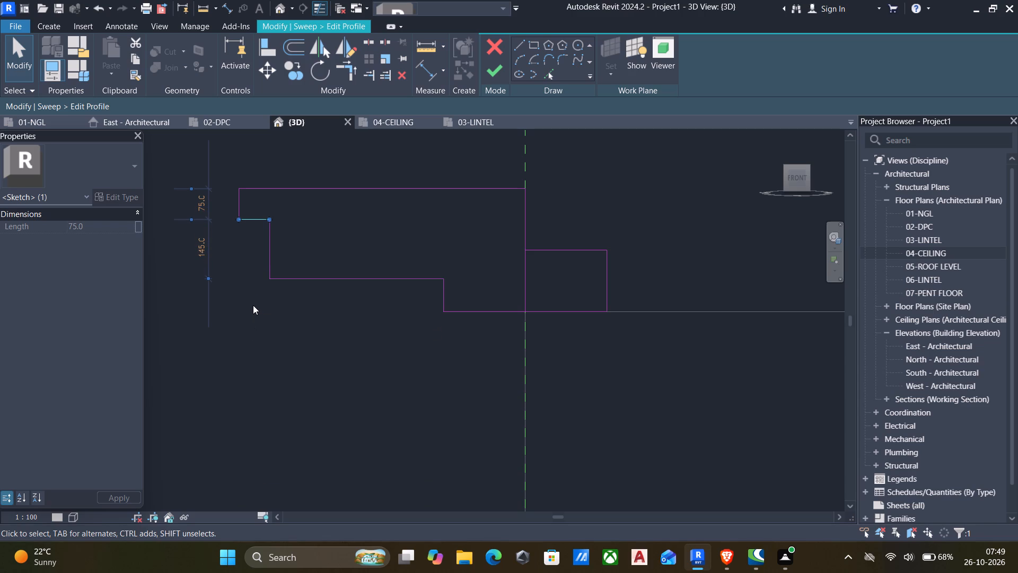
left_click(253, 305)
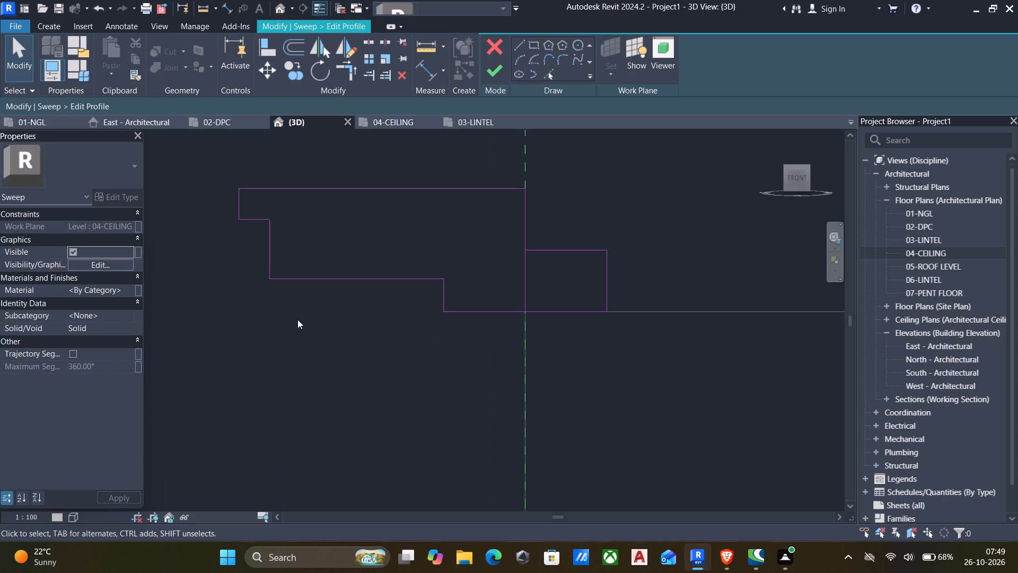
Trim the 300 mm vertical line to the top of the inner step, keeping the part above it.
scroll(297, 321, "down", 4)
key("t")
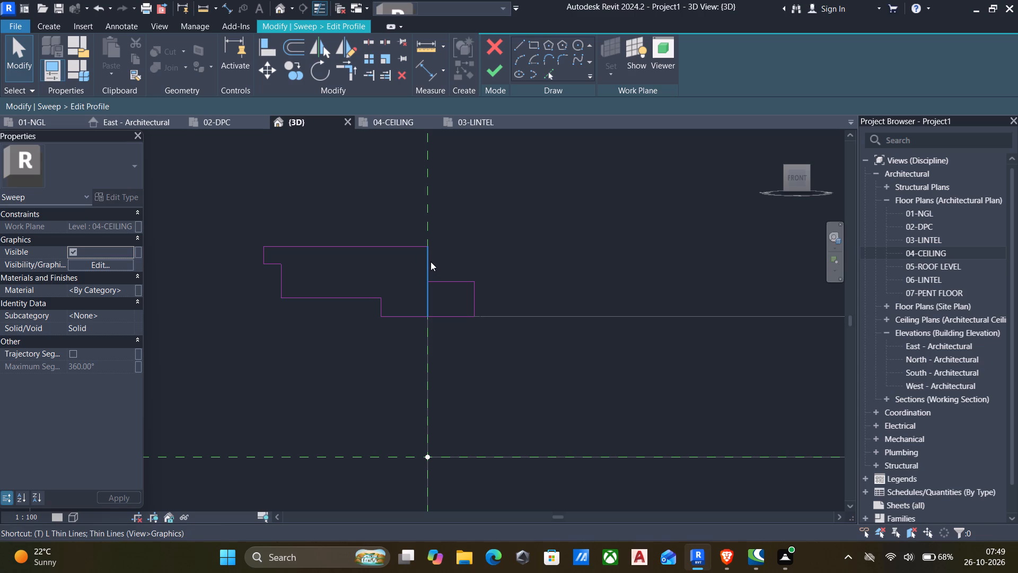
key("r")
left_click(429, 259)
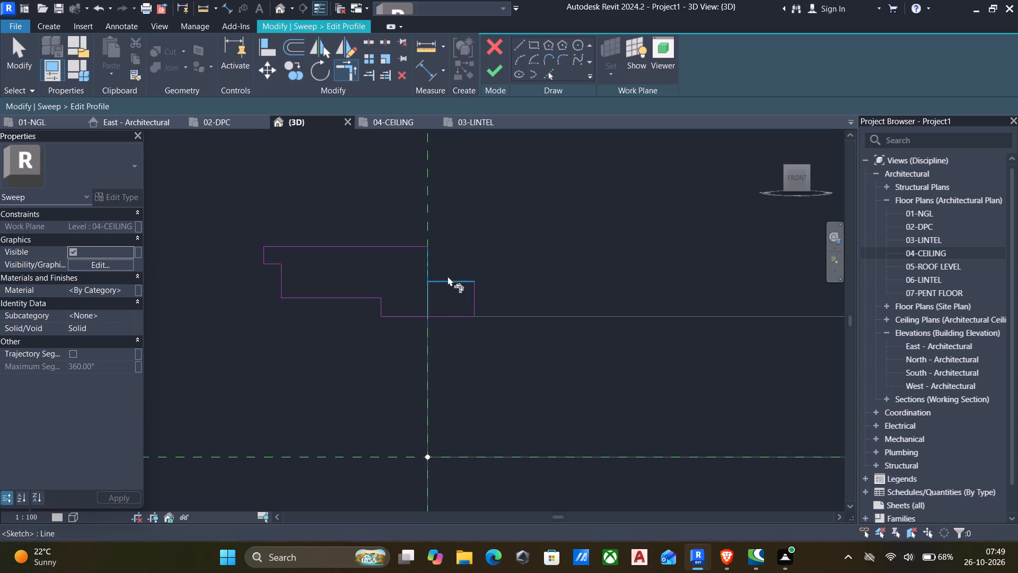
left_click(447, 281)
middle_click_drag(330, 336, 324, 337)
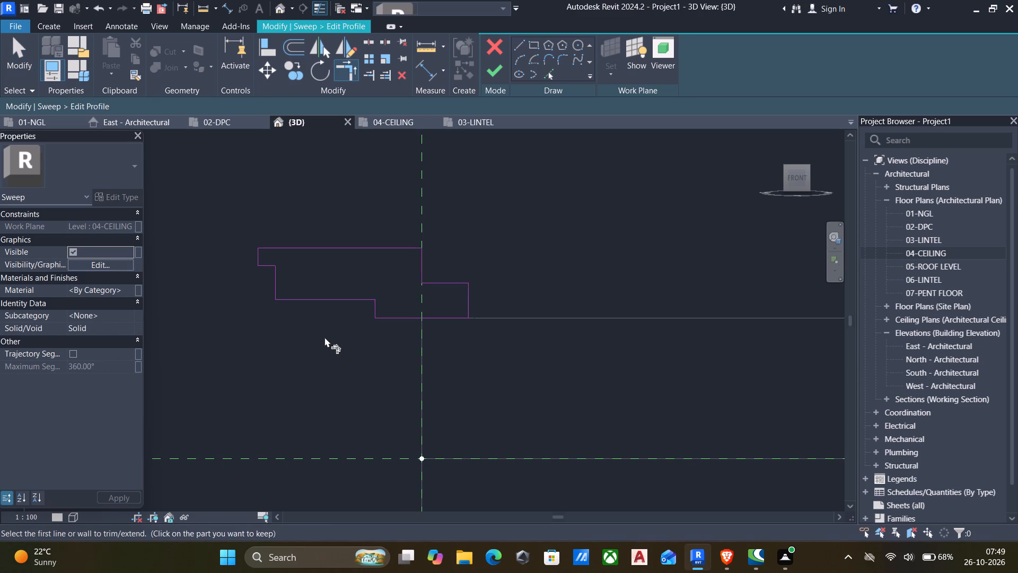
scroll(318, 336, "down", 3)
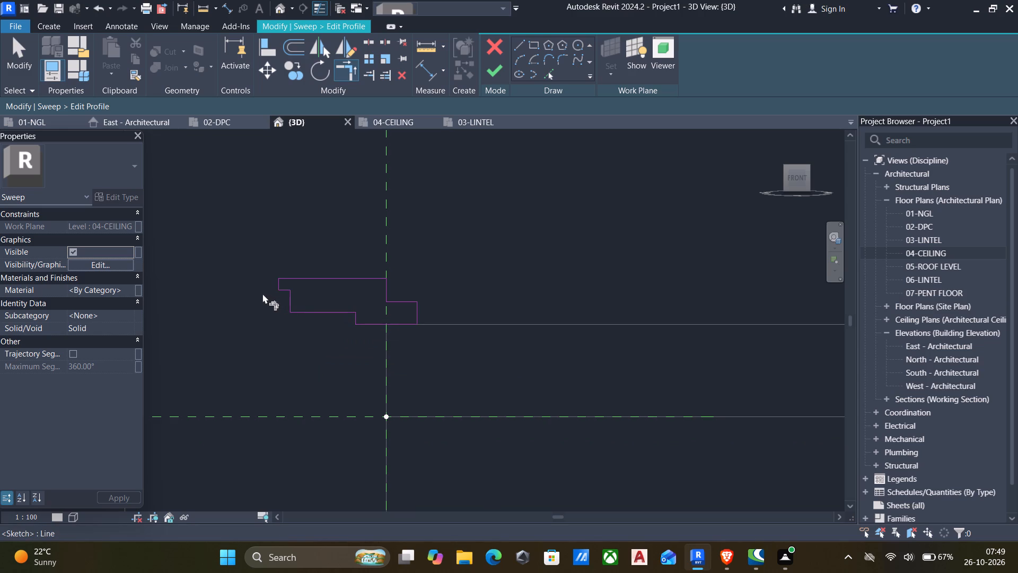
Copy all lines of the closed sweep profile to the clipboard.
left_click_drag(225, 244, 374, 345)
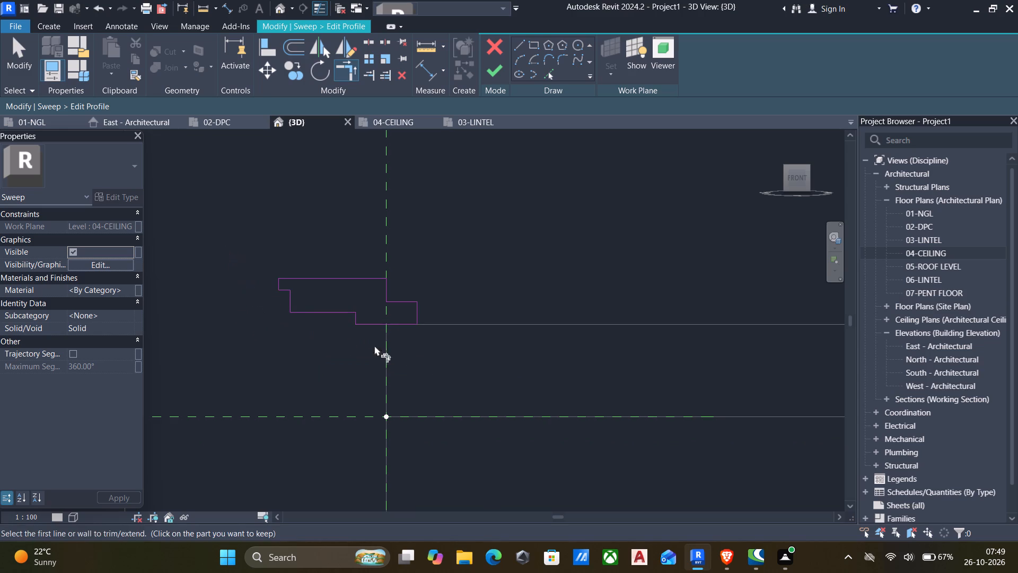
left_click_drag(374, 345, 418, 356)
left_click(495, 396)
key("Escape")
left_click_drag(258, 247, 476, 385)
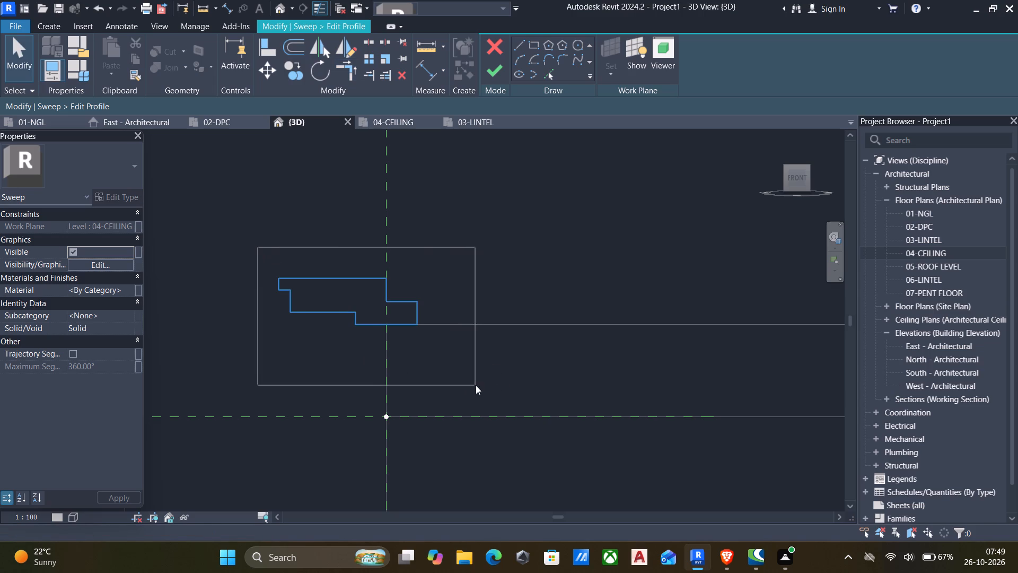
left_click_drag(476, 385, 476, 385)
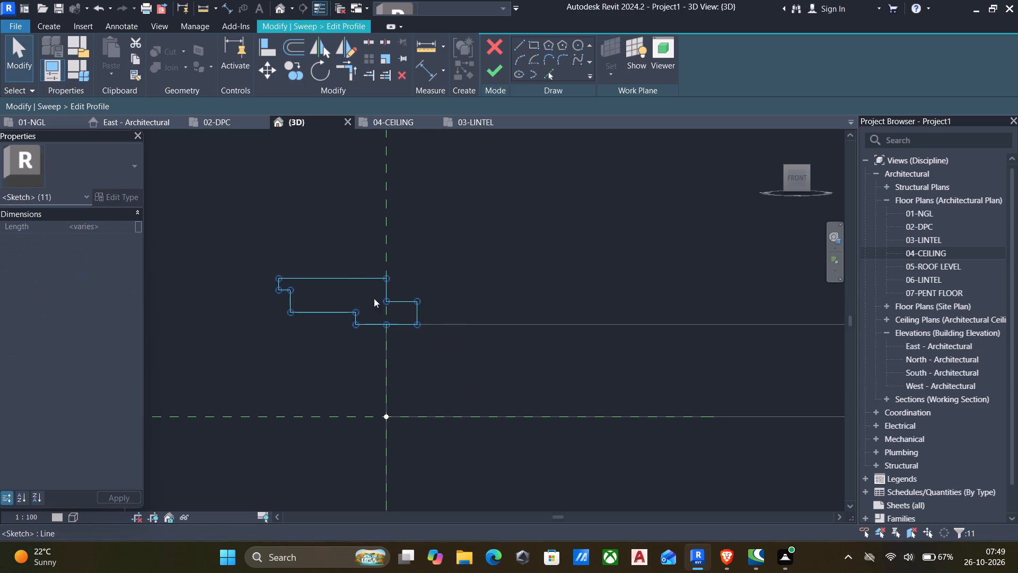
left_click(134, 58)
left_click(258, 364)
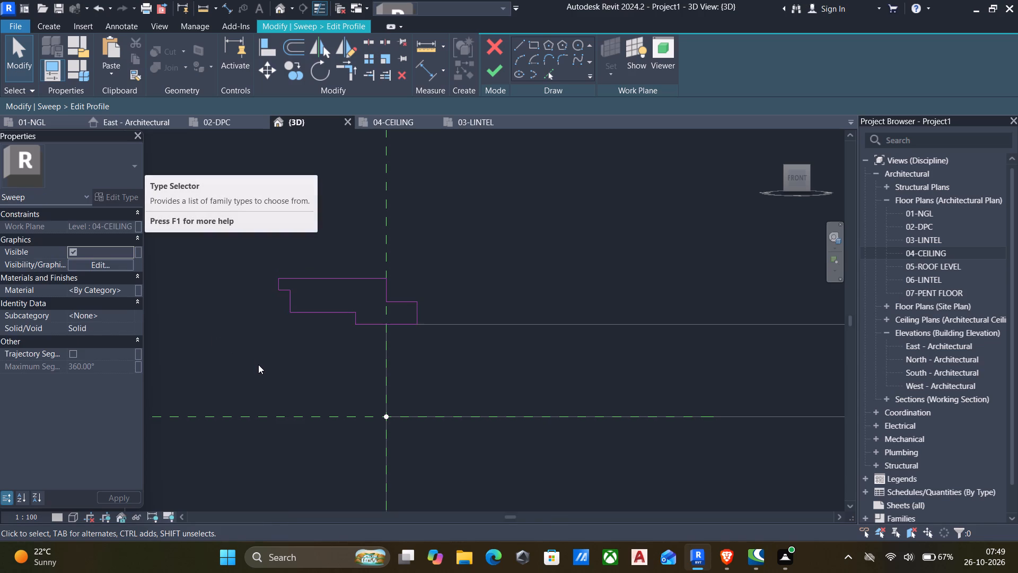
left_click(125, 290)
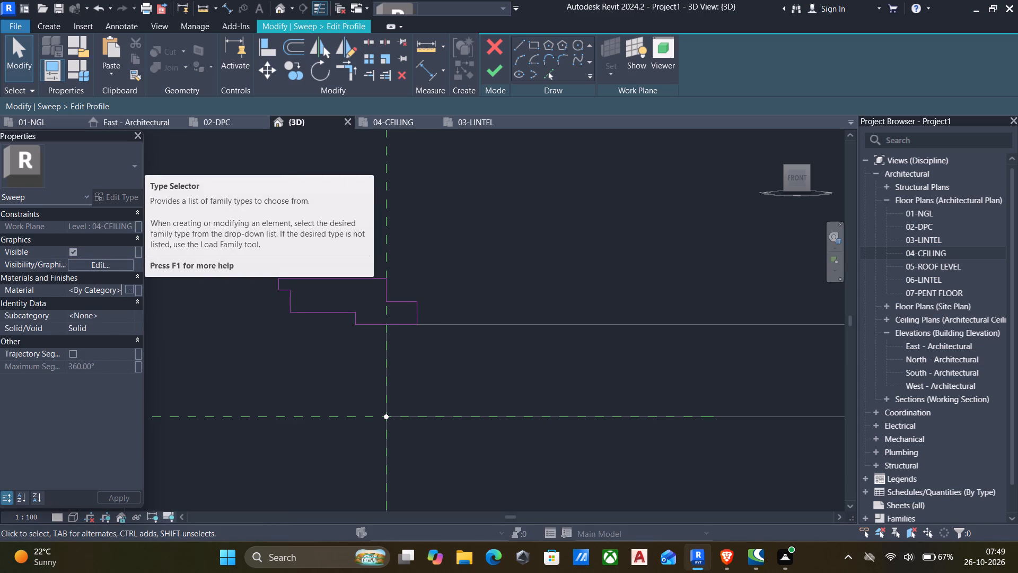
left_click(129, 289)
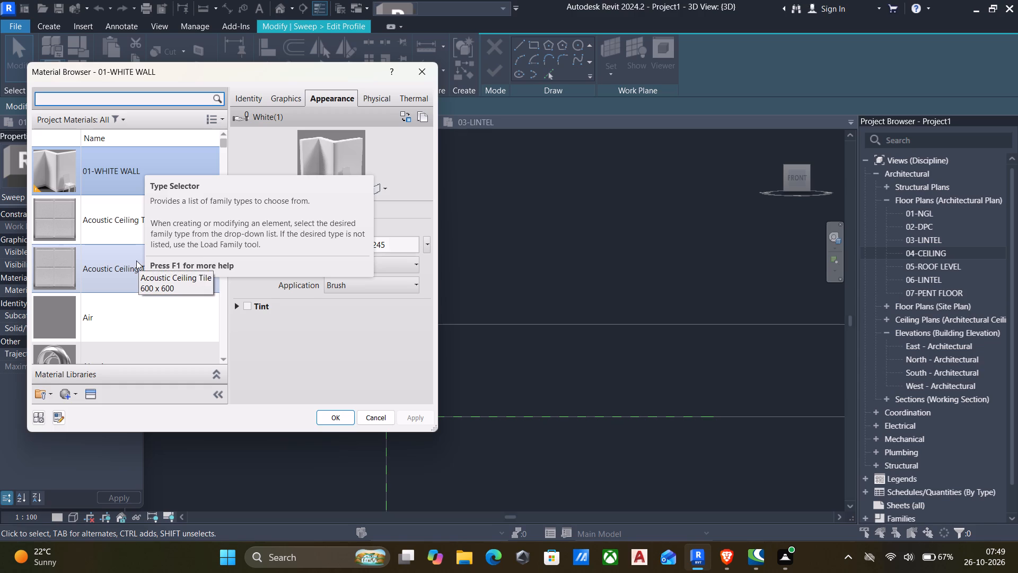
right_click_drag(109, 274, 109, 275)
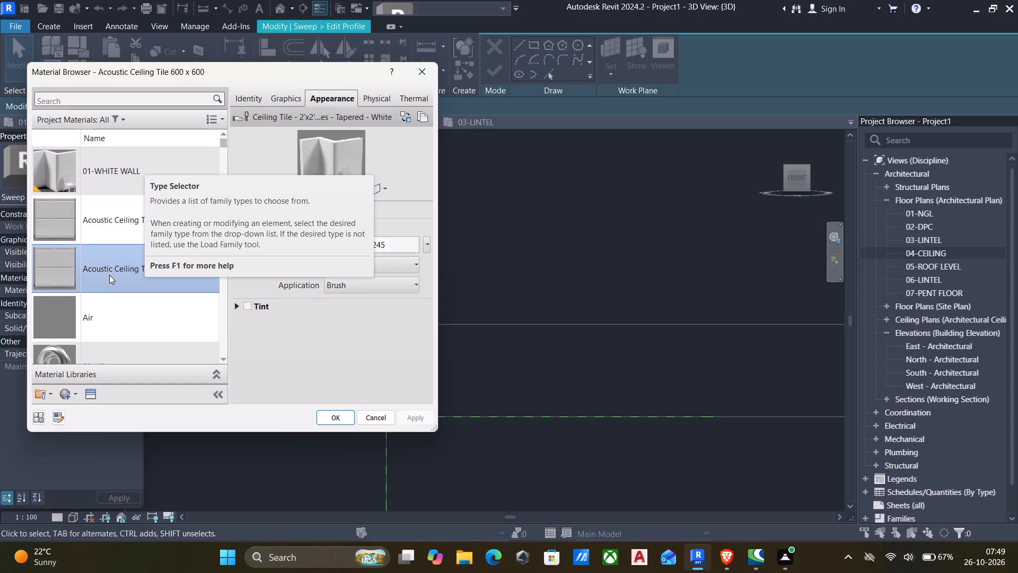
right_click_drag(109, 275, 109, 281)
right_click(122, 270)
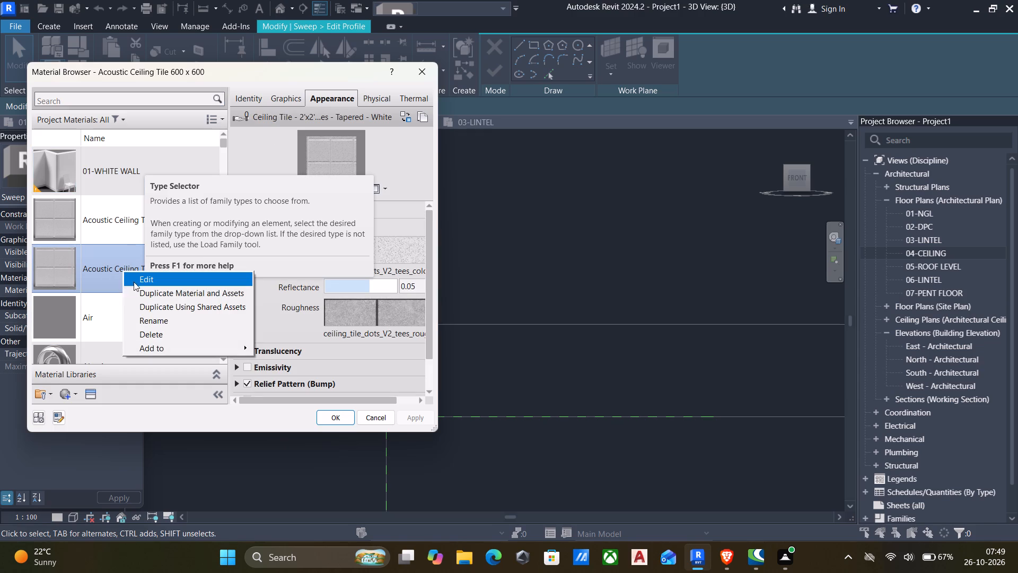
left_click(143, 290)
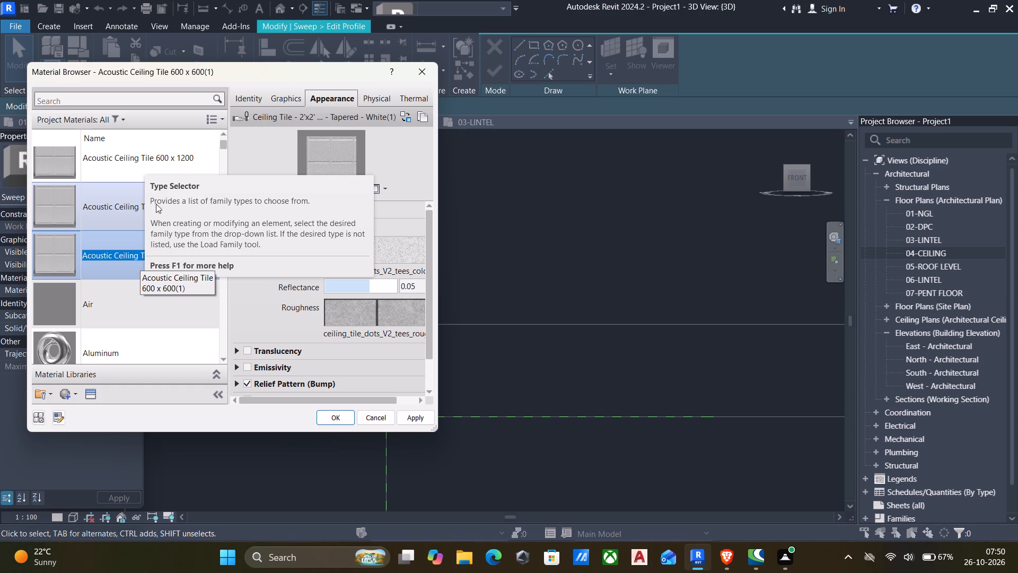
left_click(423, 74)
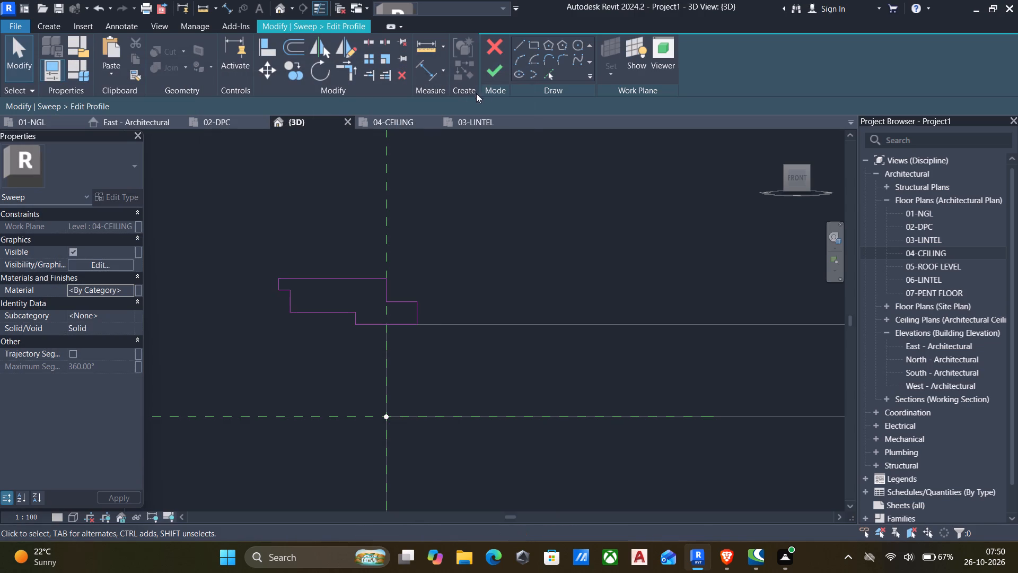
Finish the profile sketch, the sweep and the in-place Casework model.
left_click(489, 72)
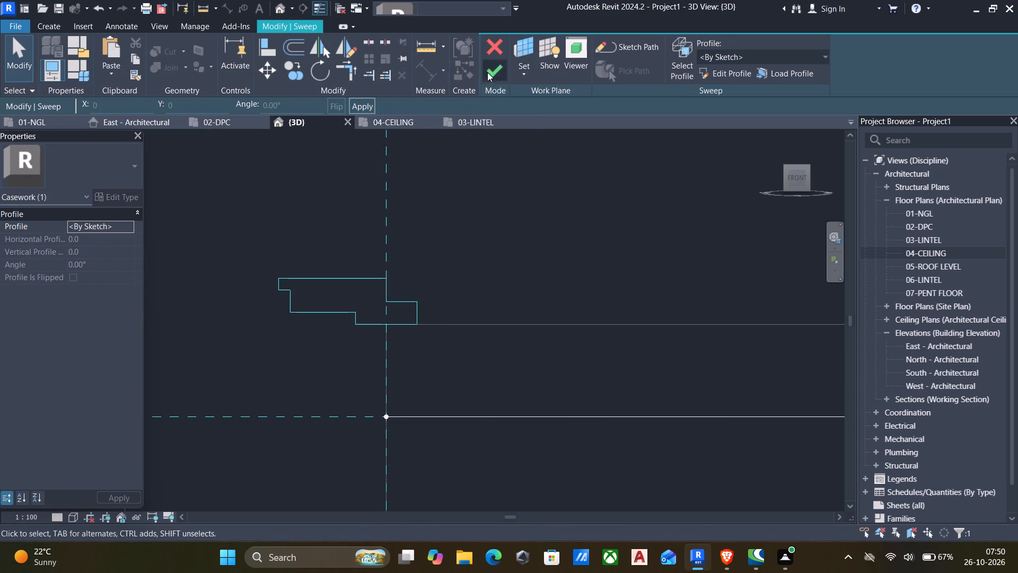
left_click(489, 70)
scroll(405, 270, "down", 10)
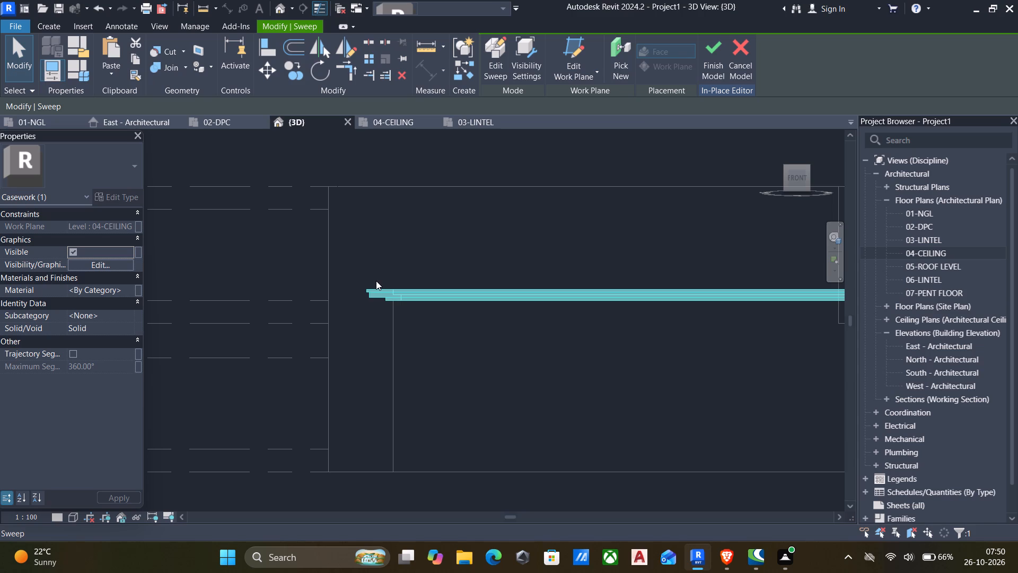
scroll(385, 359, "down", 5)
scroll(534, 338, "down", 2)
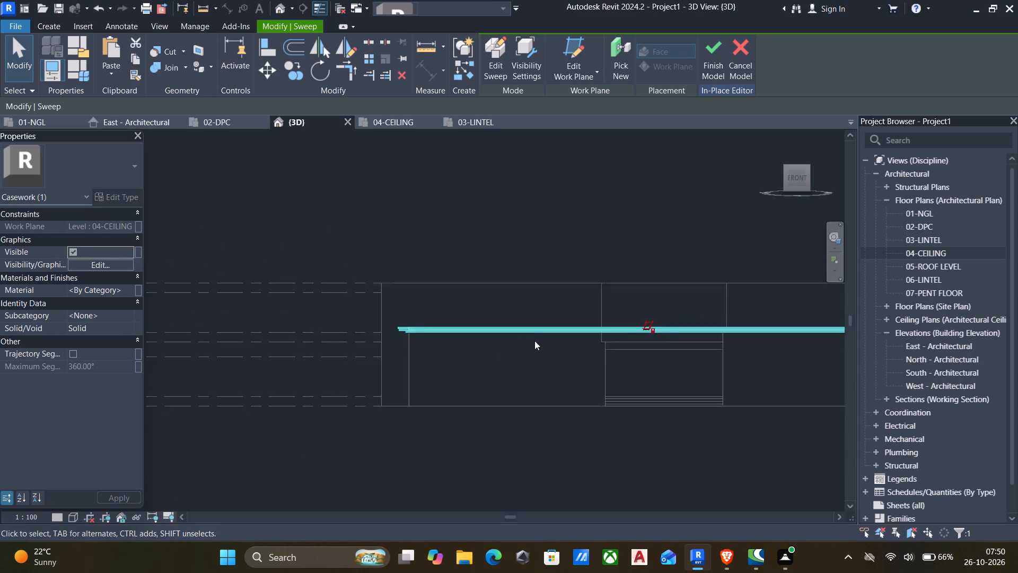
scroll(534, 341, "down", 3)
middle_click_drag(540, 340, 429, 318)
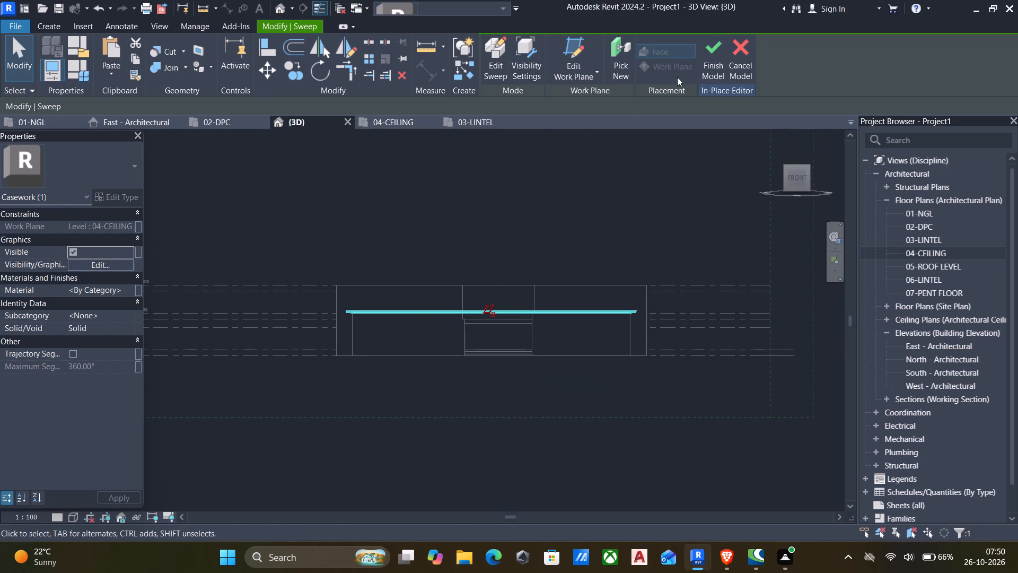
left_click(705, 56)
Open the 04-CEILING floor plan and edit the sweep Casework along the front walls in place.
double_click(909, 252)
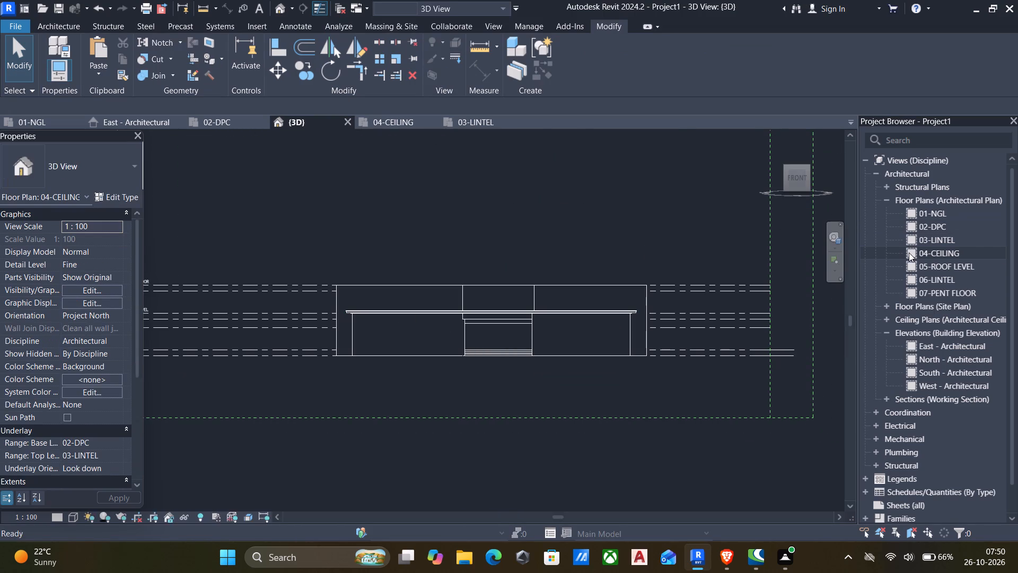
scroll(391, 301, "down", 5)
middle_click_drag(389, 312, 529, 341)
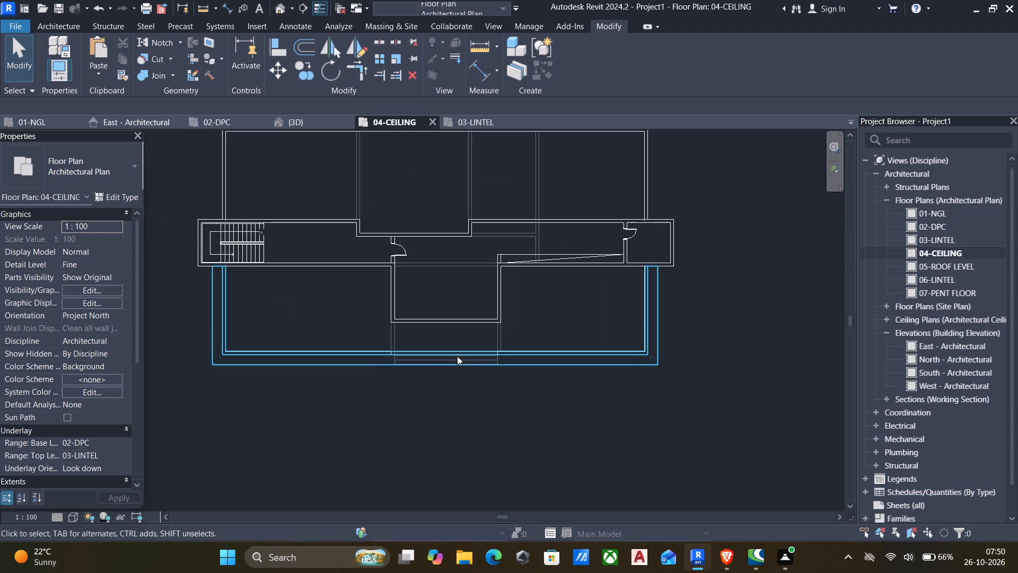
left_click(375, 368)
middle_click_drag(326, 307, 436, 343)
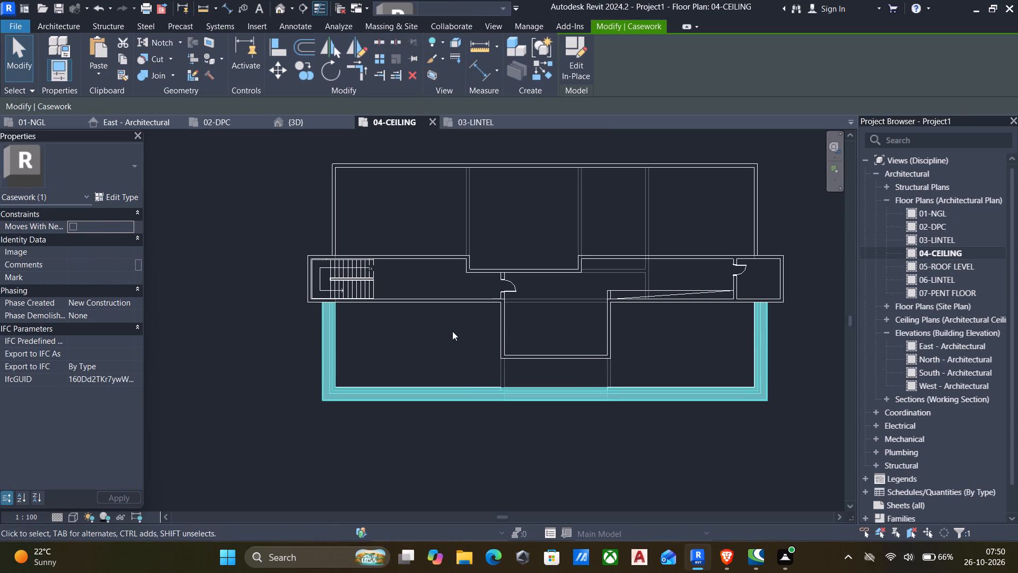
key("d")
key("comma")
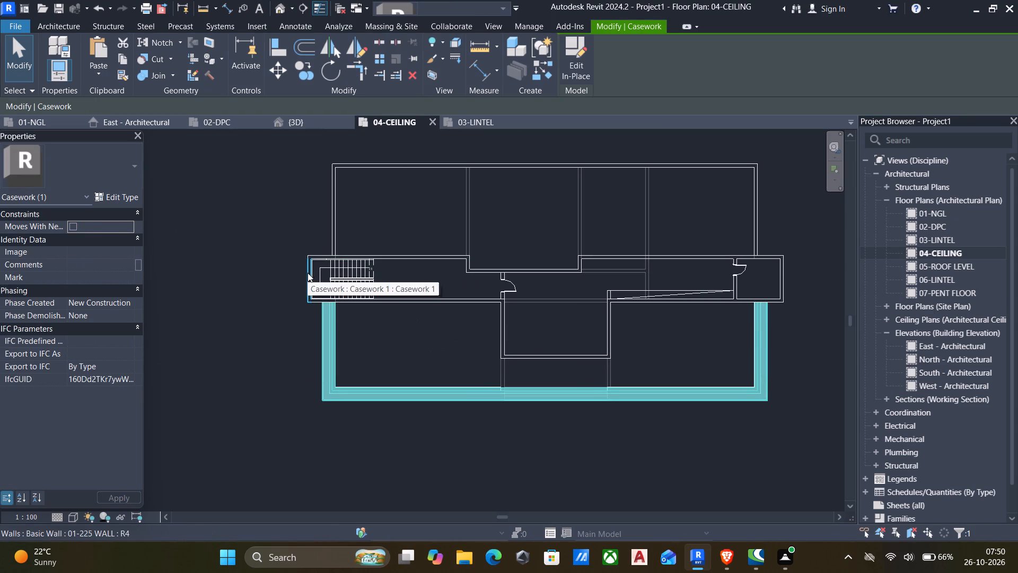
left_click(580, 66)
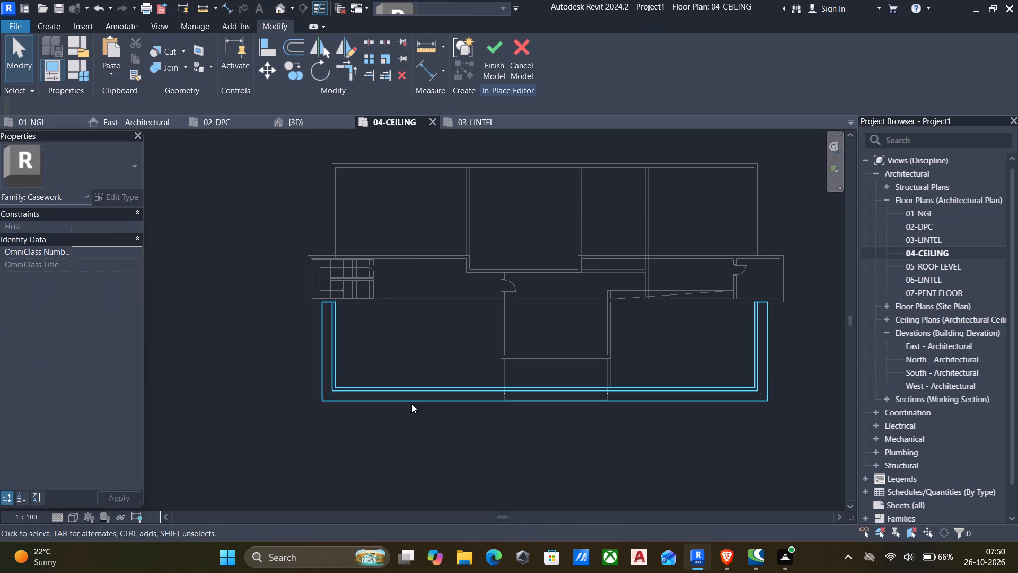
Mirror a copy of the sweep to the rear walls about a horizontal axis drawn from the stair-side end wall's midpoint.
left_click(408, 403)
key("d")
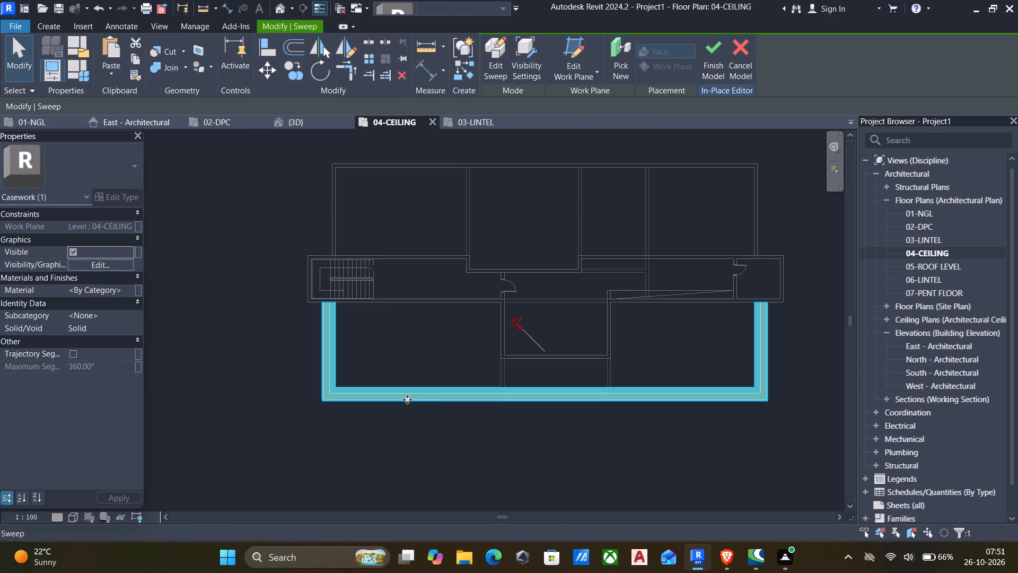
key("m")
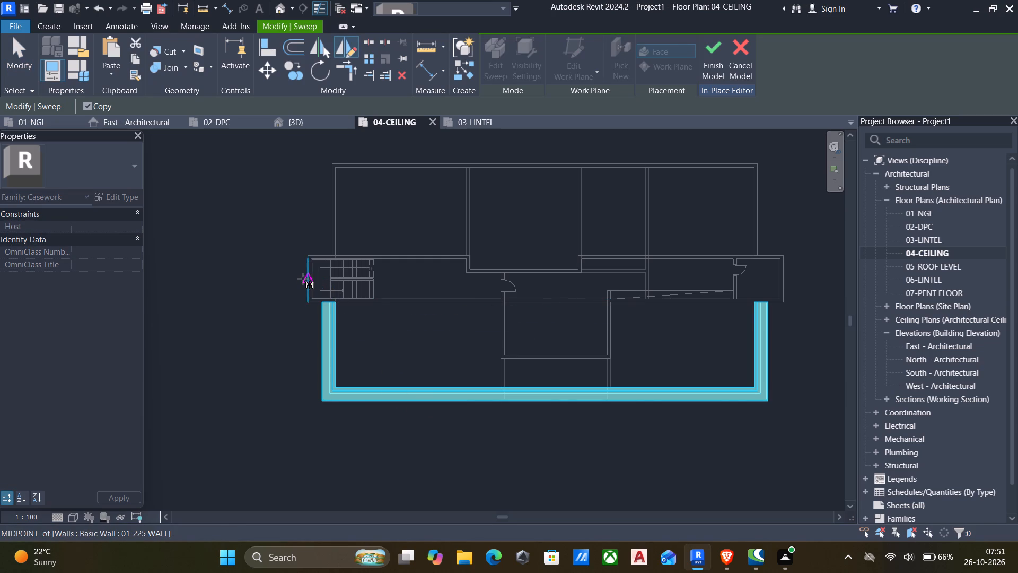
left_click(304, 281)
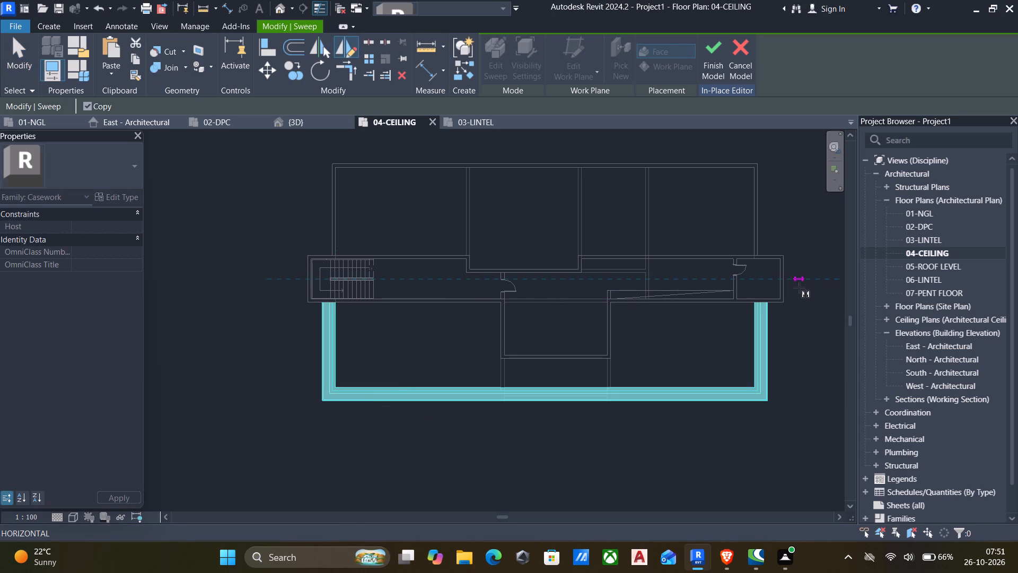
left_click(799, 288)
middle_click_drag(799, 290, 784, 340)
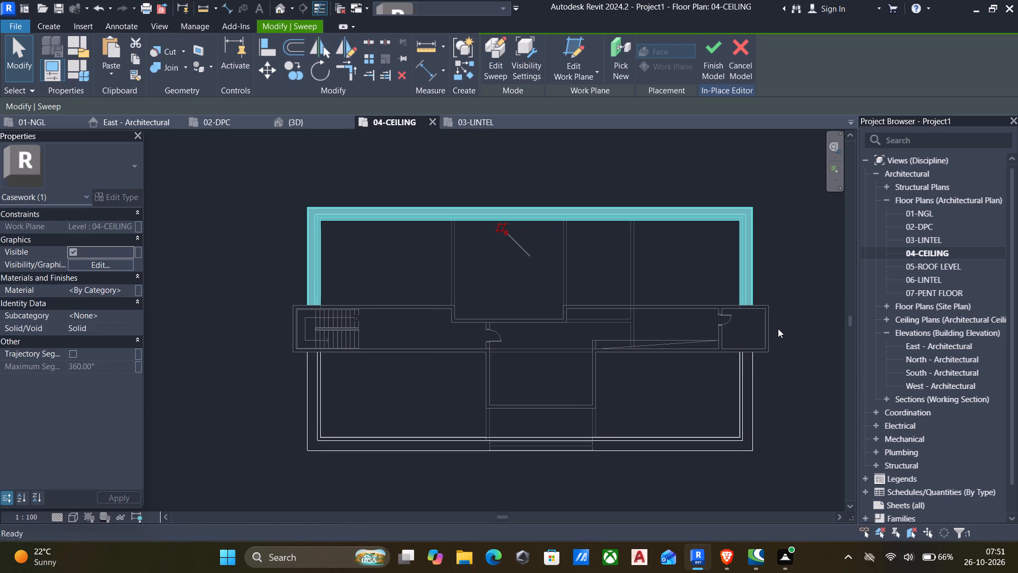
key("Escape")
key("Escape")
Edit the mirrored sweep's path and align its long rear line with the outer face of the rear wall.
left_click(526, 216)
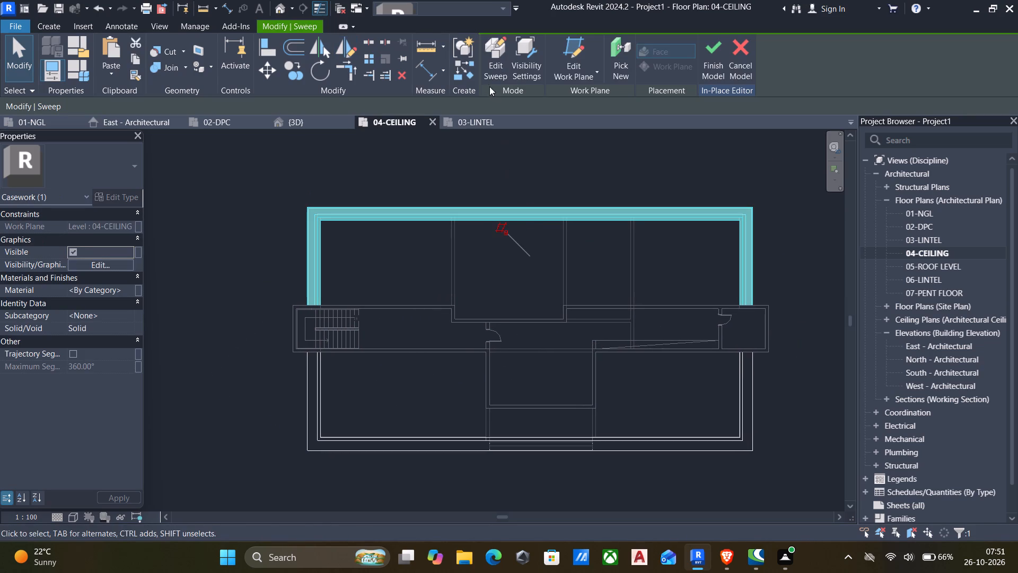
left_click(495, 64)
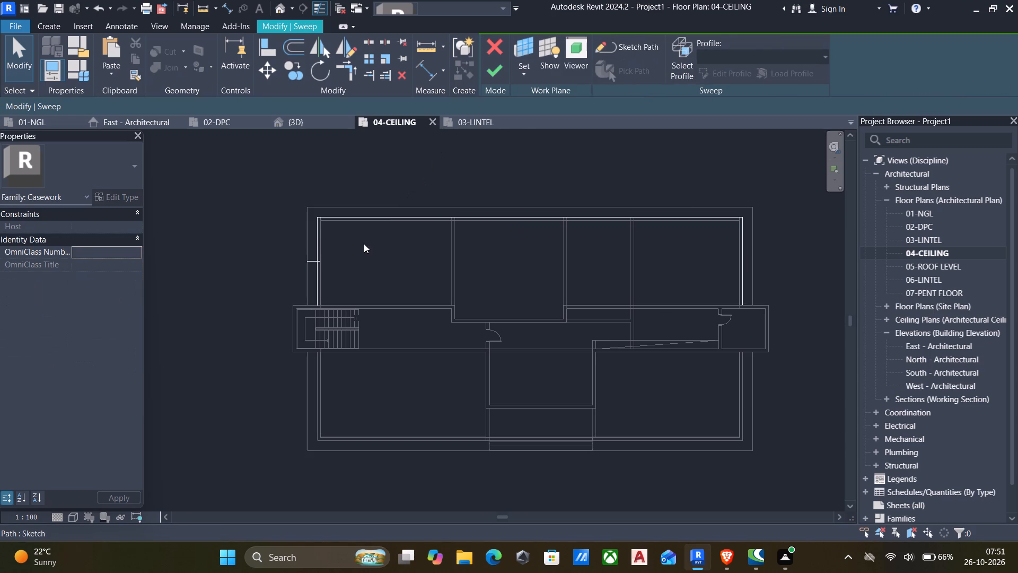
left_click(630, 47)
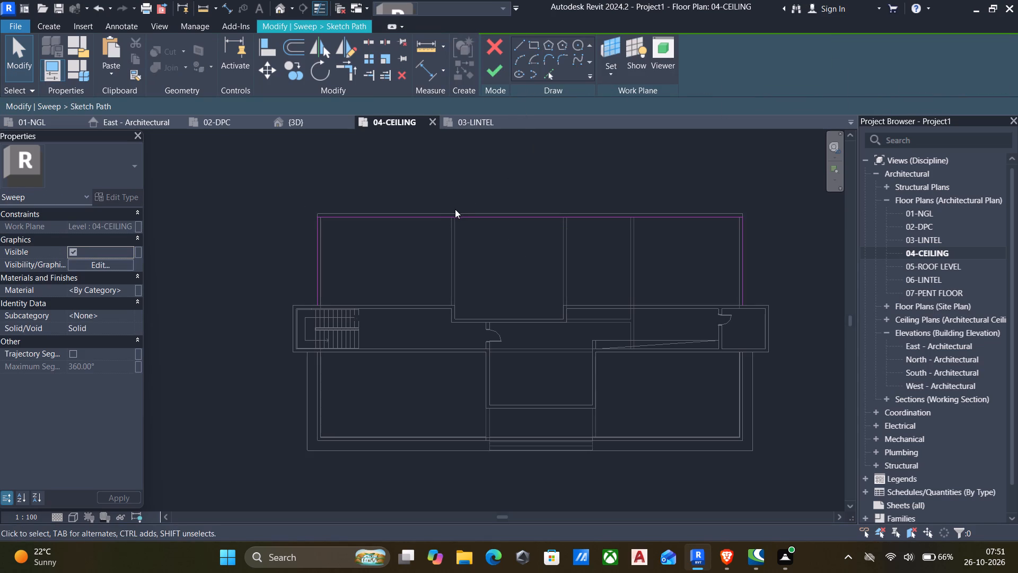
middle_click_drag(425, 259, 448, 264)
scroll(448, 264, "up", 1)
scroll(477, 204, "up", 1)
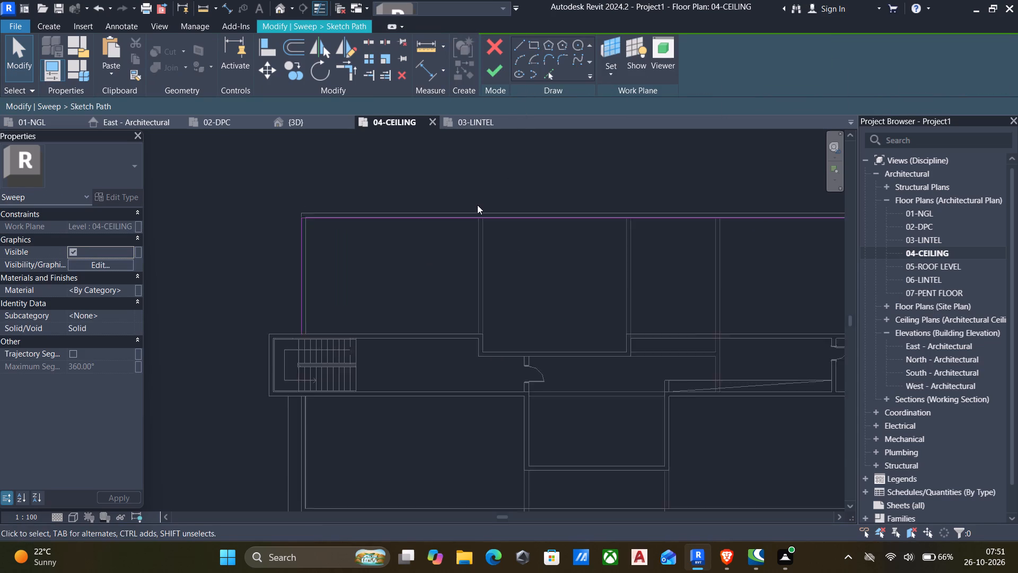
scroll(477, 205, "up", 2)
middle_click_drag(465, 227, 467, 254)
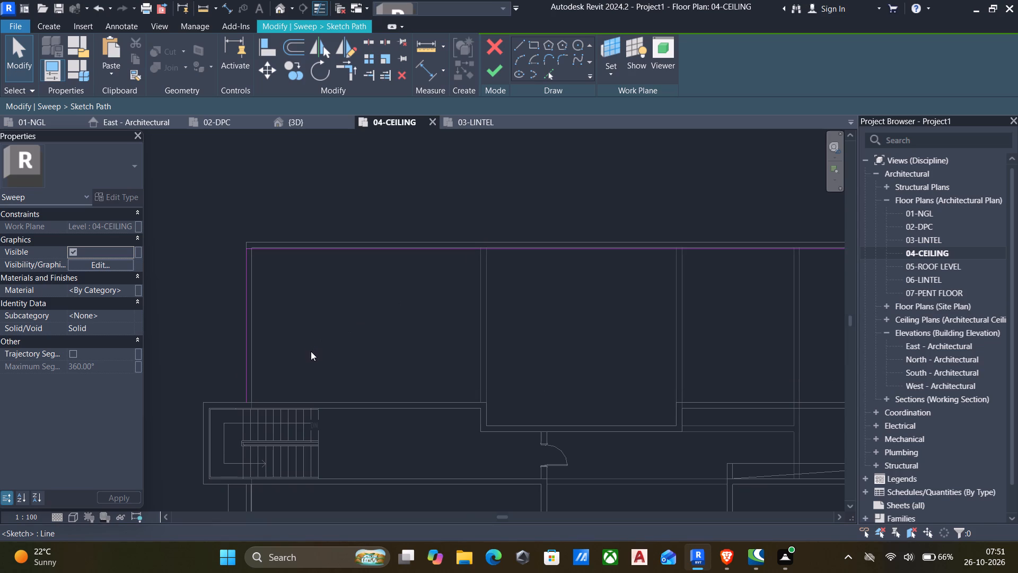
scroll(311, 354, "down", 3)
scroll(330, 326, "up", 2)
scroll(328, 327, "down", 5)
middle_click_drag(328, 328, 338, 298)
scroll(336, 300, "up", 2)
scroll(756, 353, "up", 2)
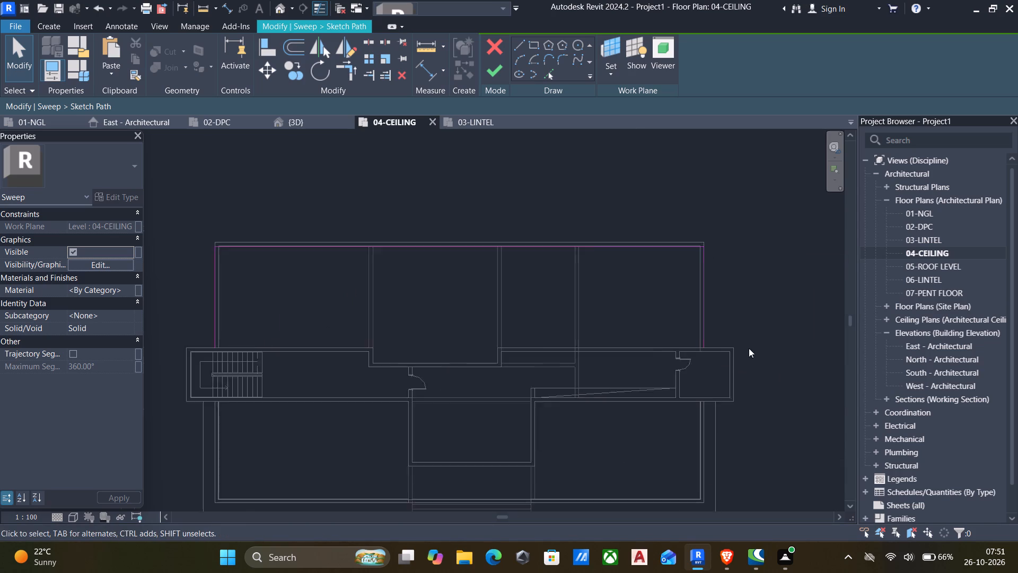
scroll(749, 348, "up", 2)
scroll(689, 285, "up", 4)
middle_click_drag(554, 311, 660, 422)
scroll(660, 422, "down", 4)
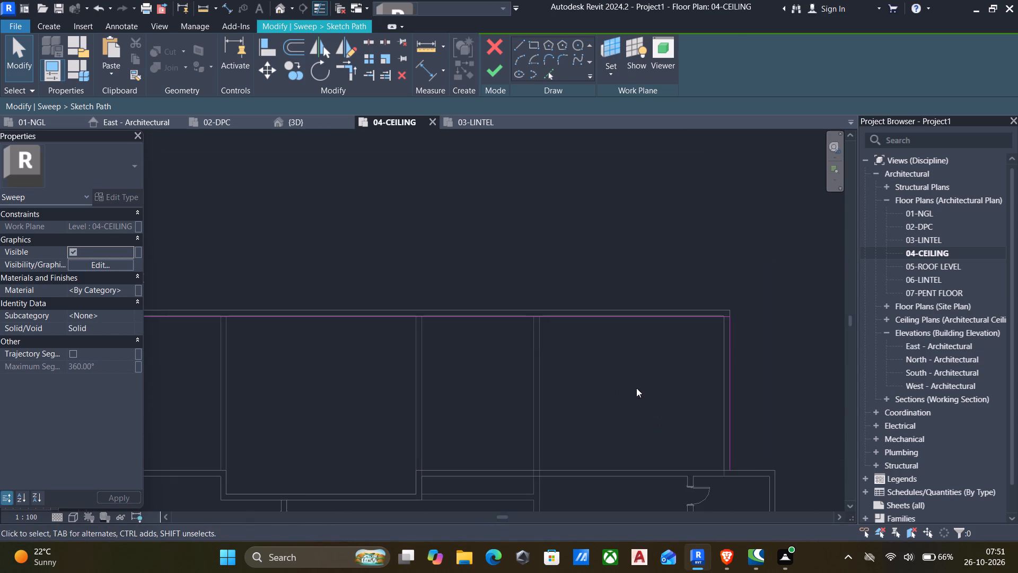
middle_click_drag(517, 336, 609, 398)
key("a")
key("l")
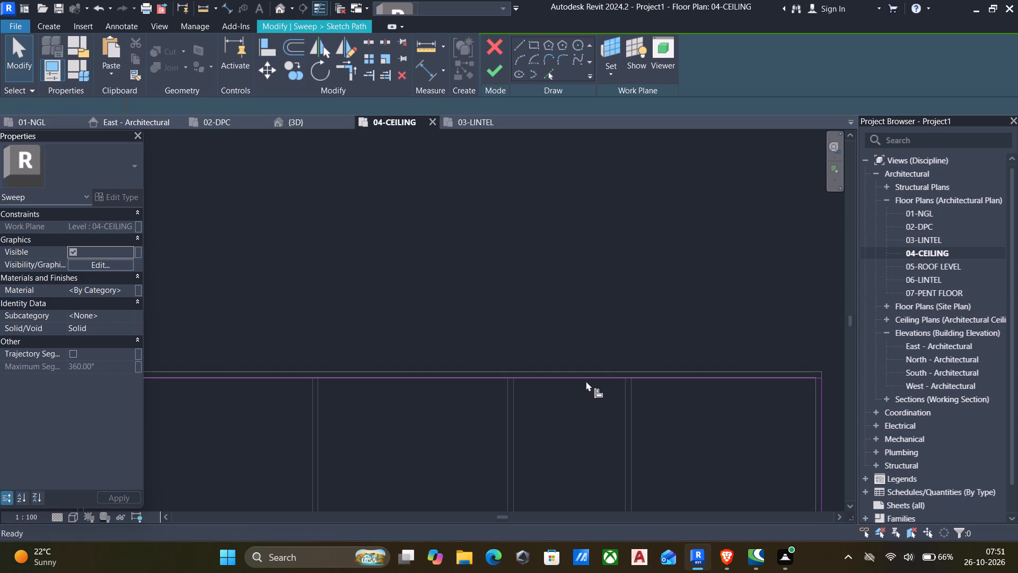
left_click(575, 372)
left_click(571, 381)
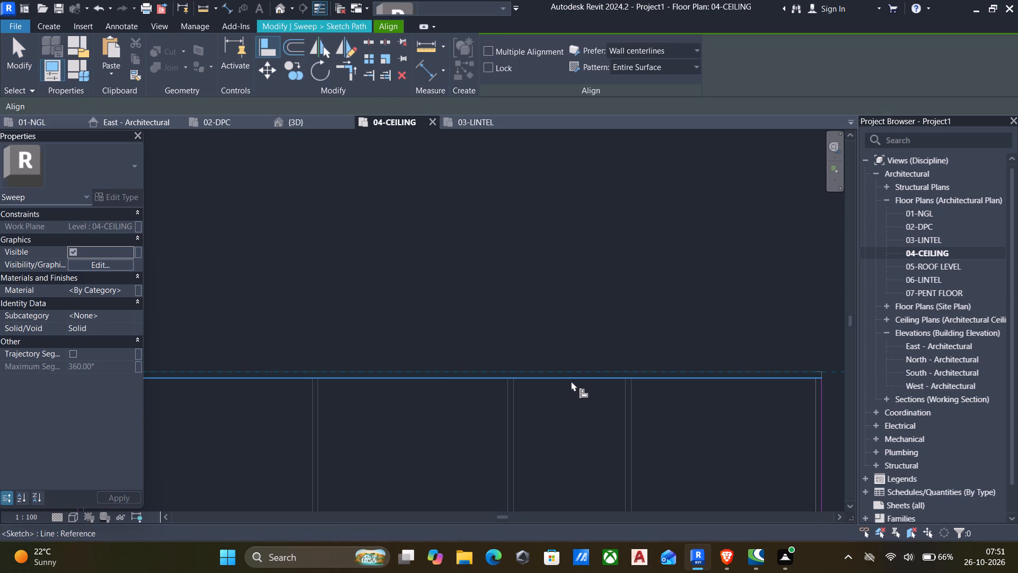
scroll(567, 390, "down", 5)
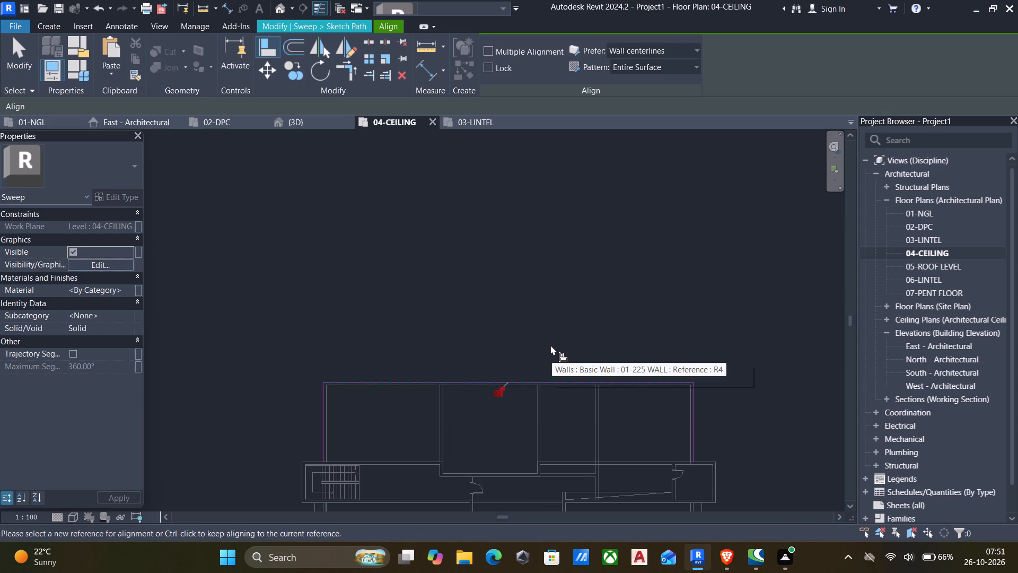
Finish the path sketch, the mirrored sweep and the in-place Casework model.
left_click(347, 28)
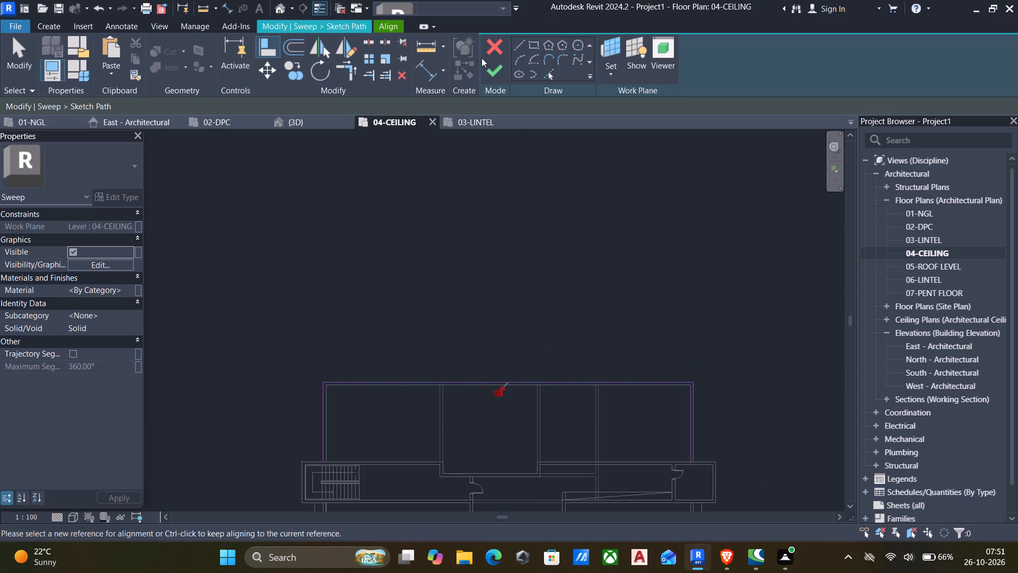
left_click(500, 72)
scroll(503, 233, "down", 4)
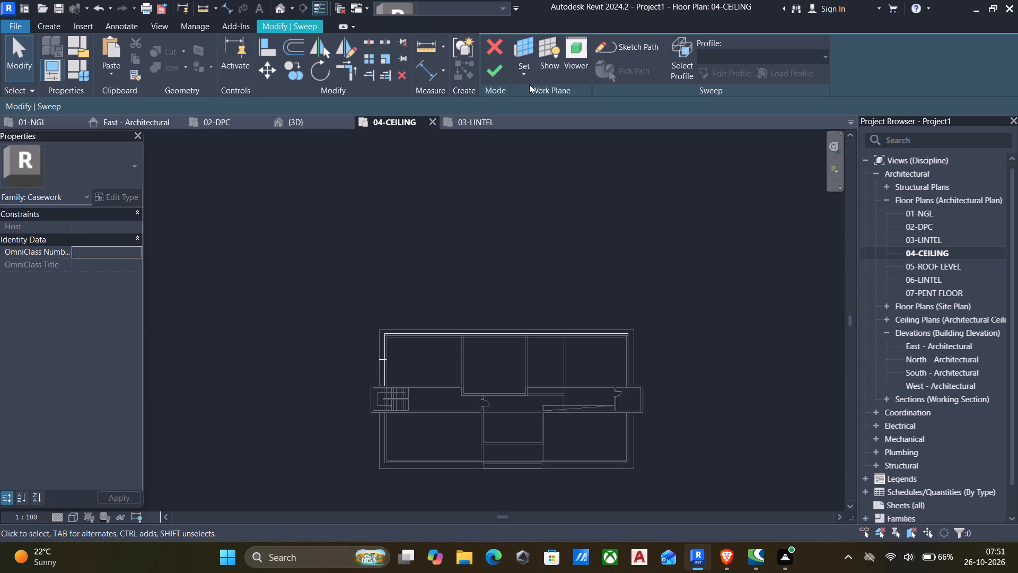
left_click(495, 70)
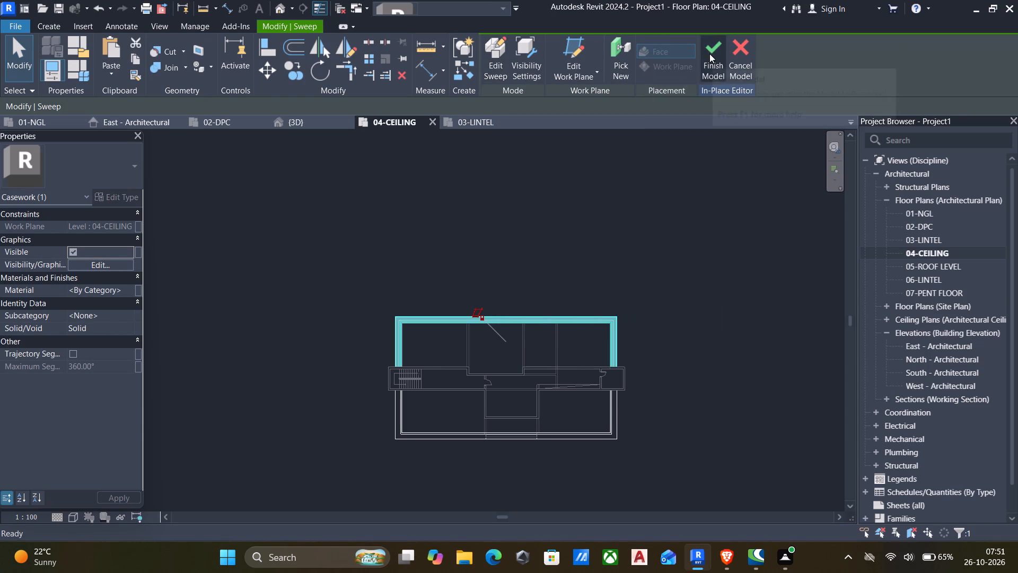
left_click_drag(709, 54, 709, 64)
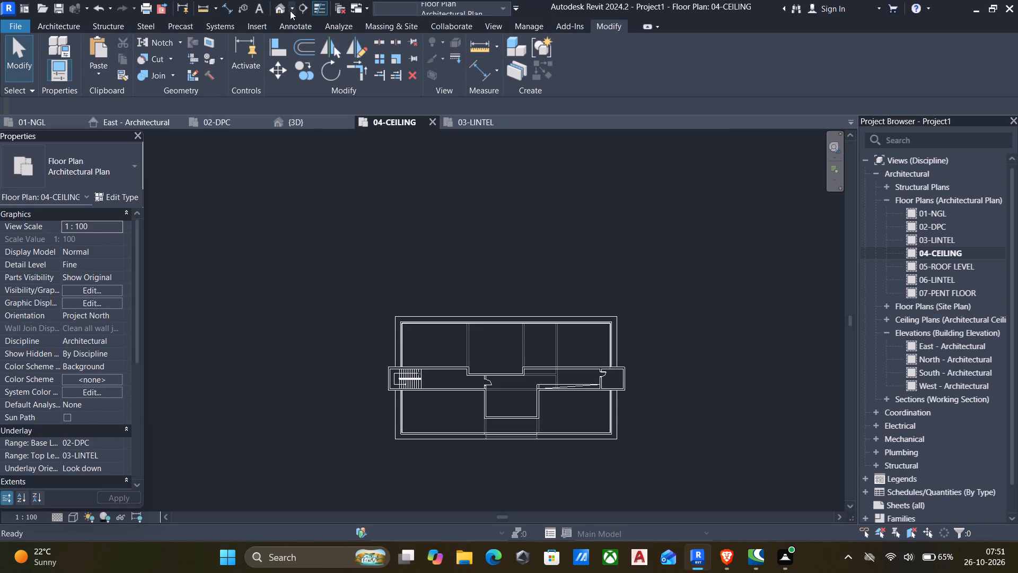
Open the default 3D view and set its visual style to Shaded.
left_click(283, 12)
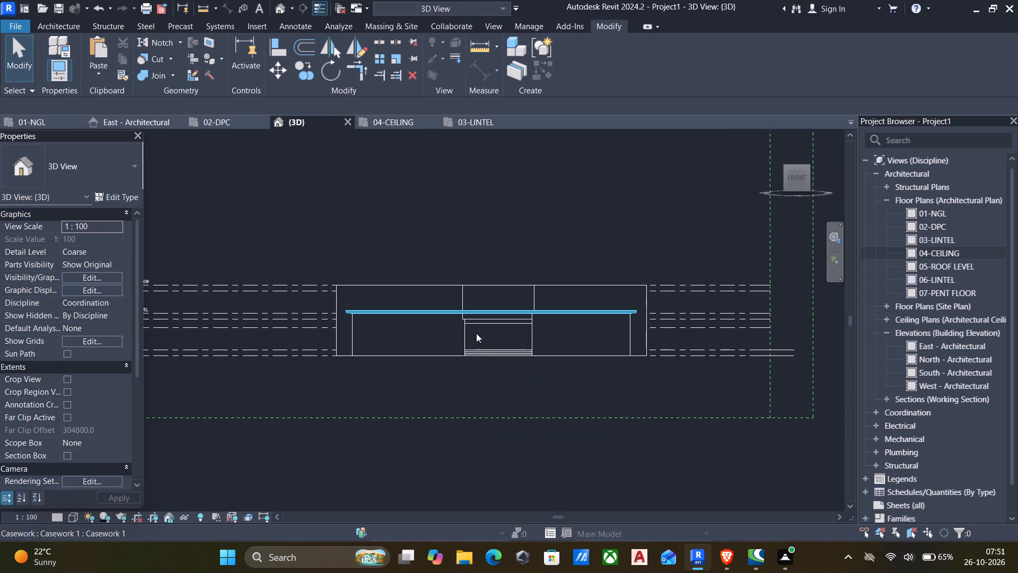
left_click(72, 521)
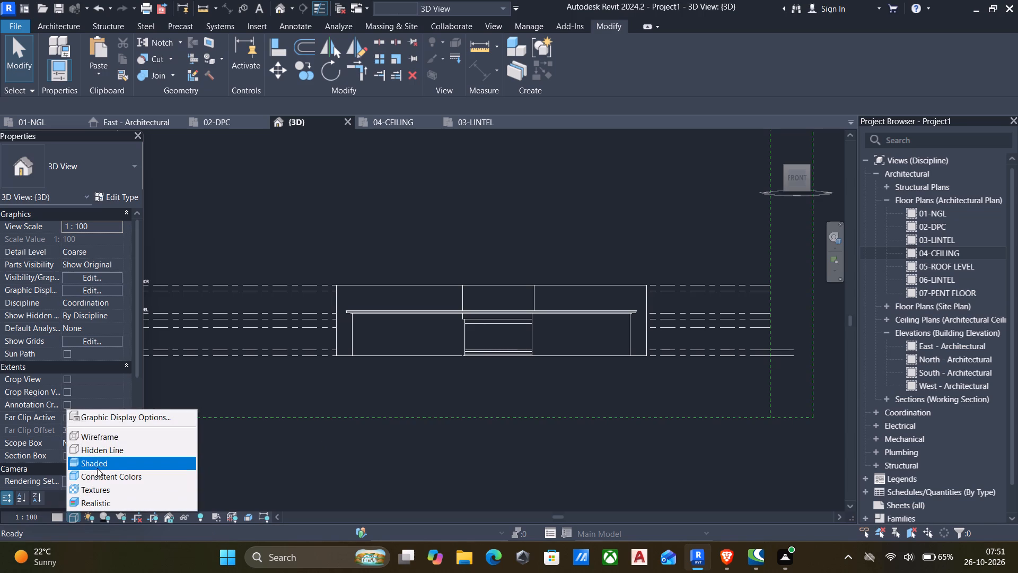
left_click(94, 463)
Examine the Casework sweeps around the front and rear walls from below, the side and above.
scroll(482, 321, "down", 3)
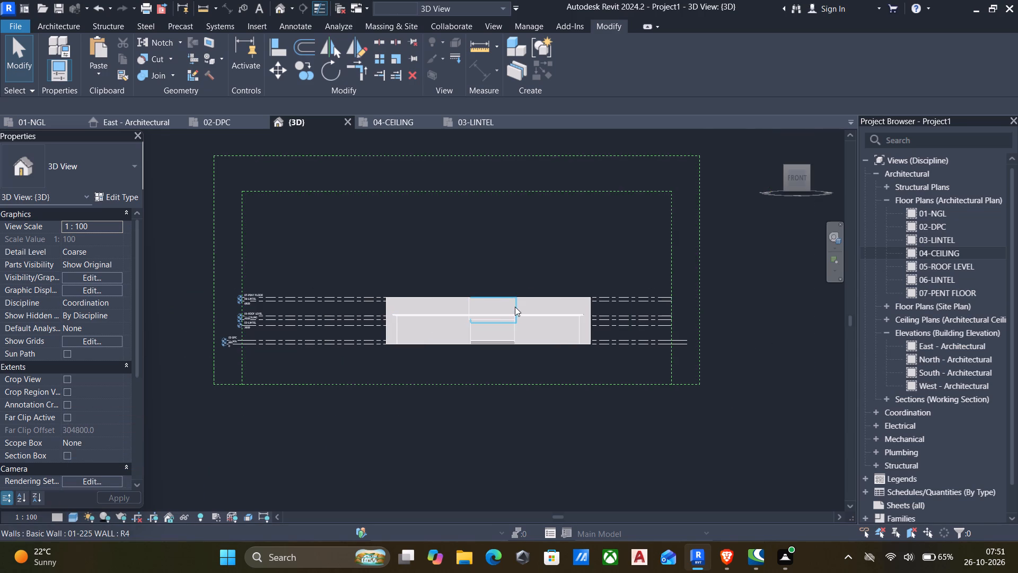
middle_click_drag(515, 307, 451, 291, "shift")
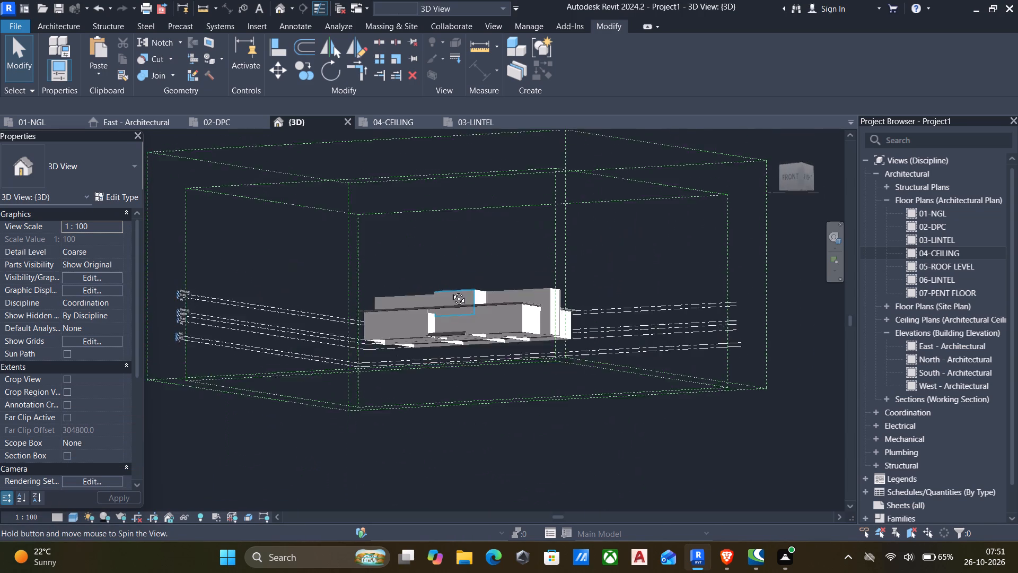
middle_click_drag(451, 291, 441, 346, "shift")
scroll(549, 353, "up", 10)
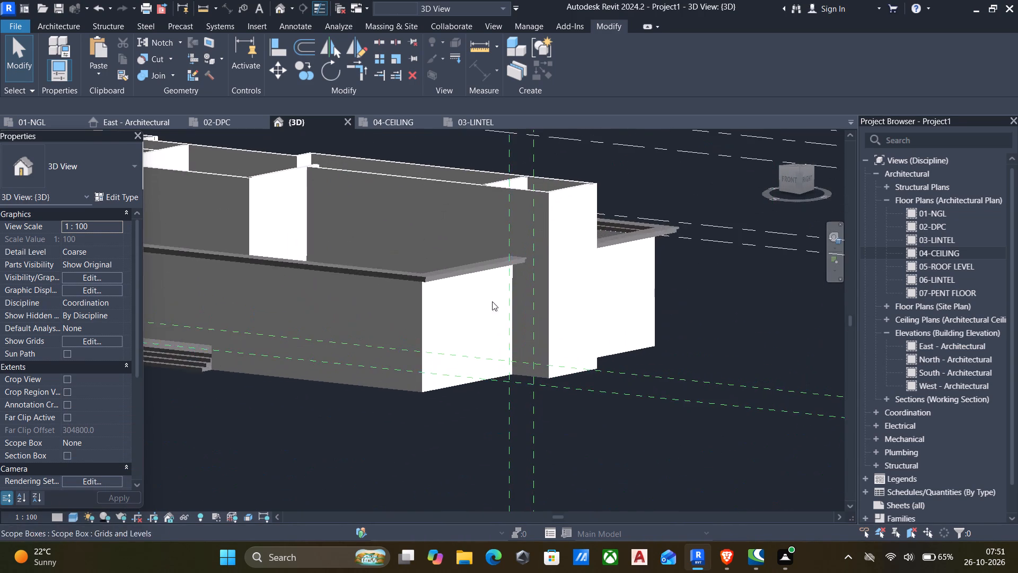
middle_click_drag(490, 283, 469, 393, "shift")
scroll(477, 334, "up", 4)
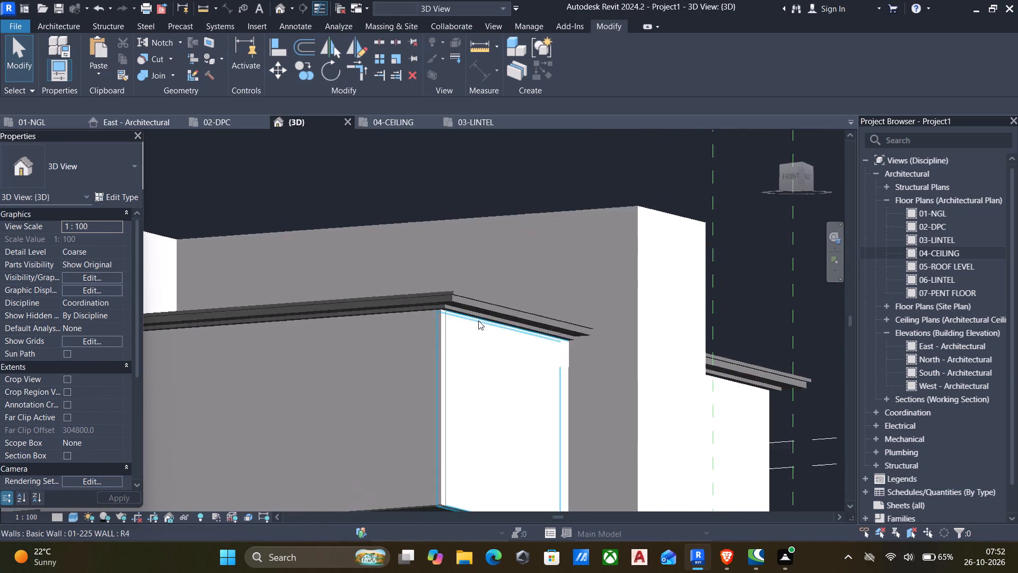
middle_click_drag(478, 320, 487, 283, "shift")
scroll(487, 293, "down", 6)
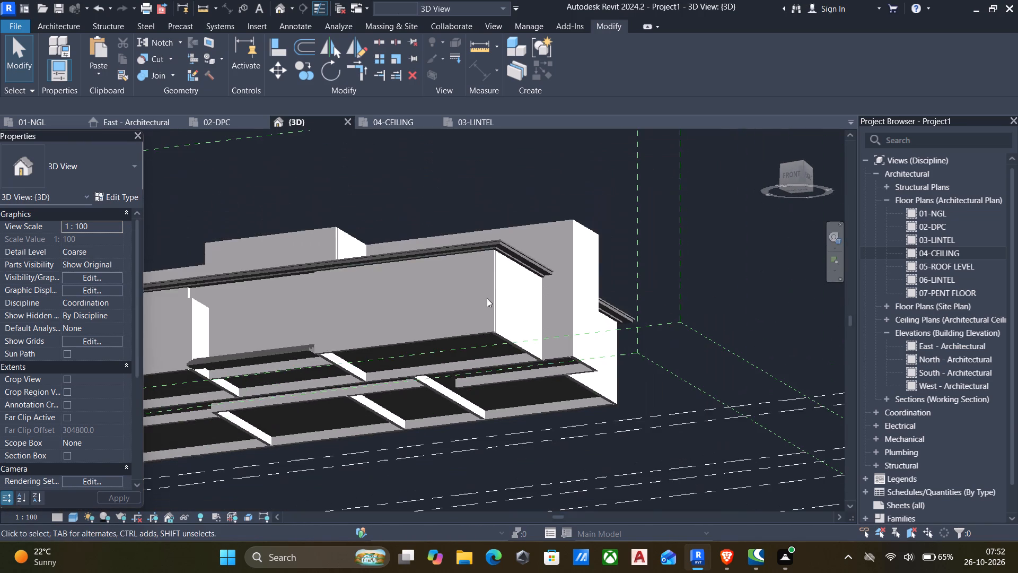
middle_click_drag(496, 291, 480, 393, "shift")
scroll(480, 394, "down", 5, "shift")
middle_click_drag(554, 322, 585, 298)
middle_click_drag(585, 298, 490, 379, "shift")
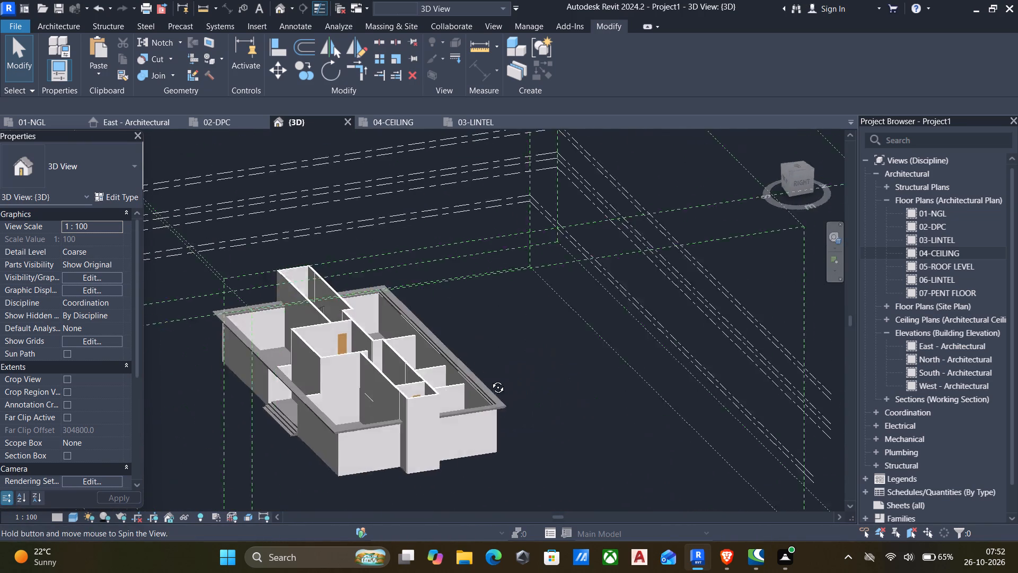
middle_click_drag(490, 379, 569, 405, "shift")
scroll(573, 393, "down", 1)
middle_click_drag(573, 393, 602, 293)
middle_click_drag(602, 293, 612, 366, "shift")
scroll(648, 357, "up", 1)
middle_click_drag(648, 358, 647, 358)
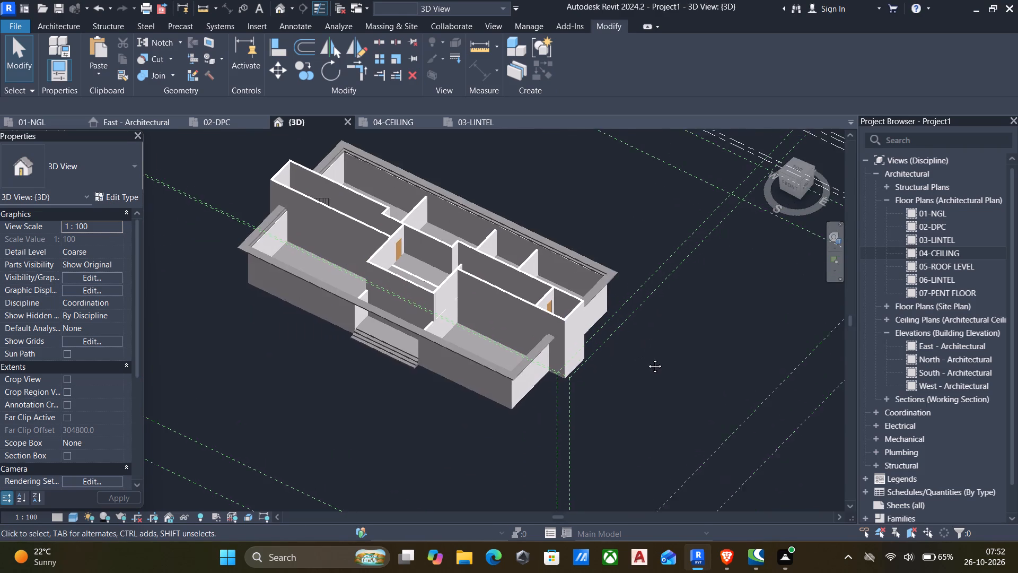
middle_click_drag(647, 358, 630, 344)
scroll(638, 381, "down", 4)
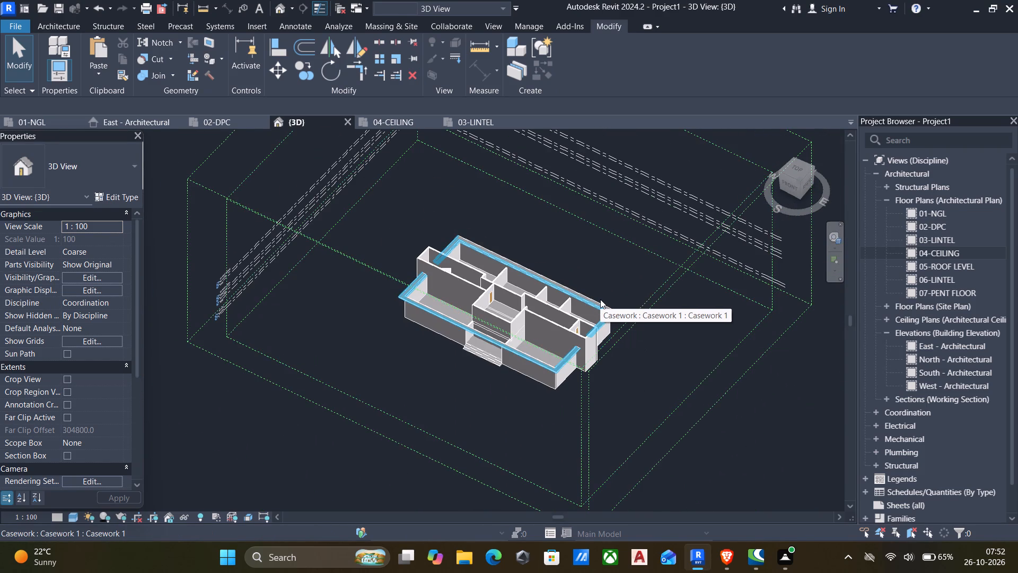
Save the project as "Elegant Modern Bungalow Design" in the REVIT -PLANS folder on the C: drive.
key("ctrl+s")
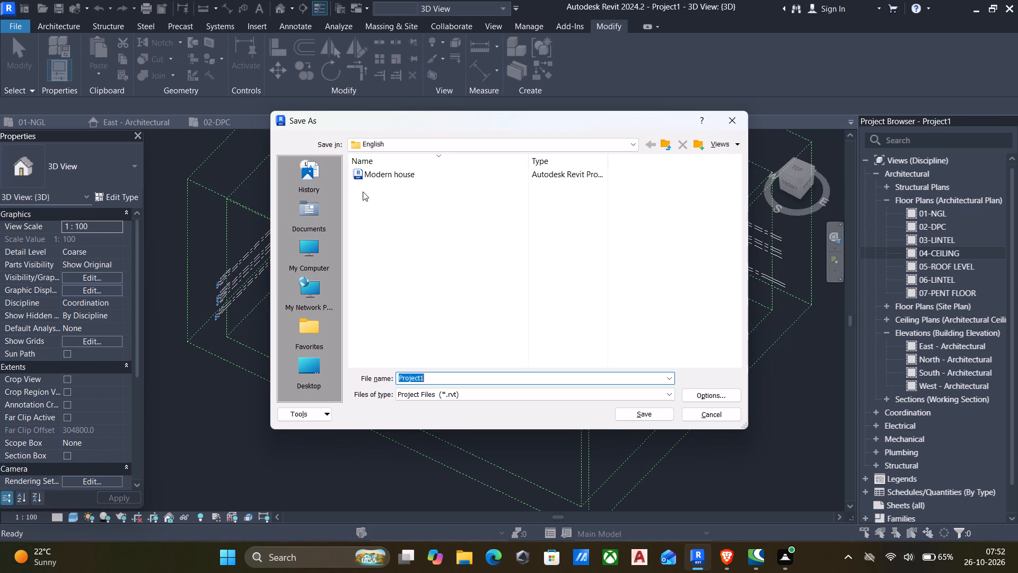
left_click(302, 369)
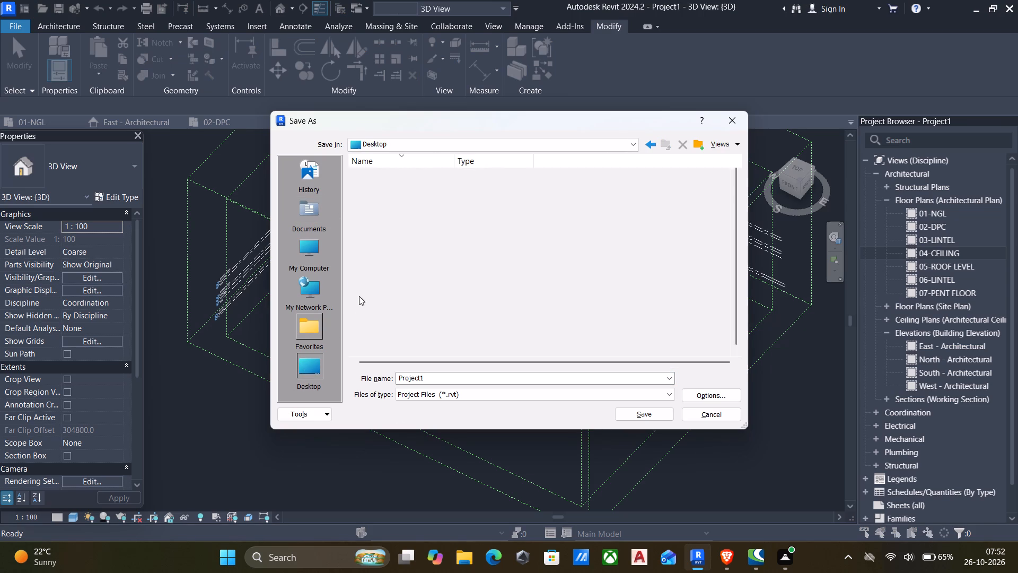
left_click(305, 366)
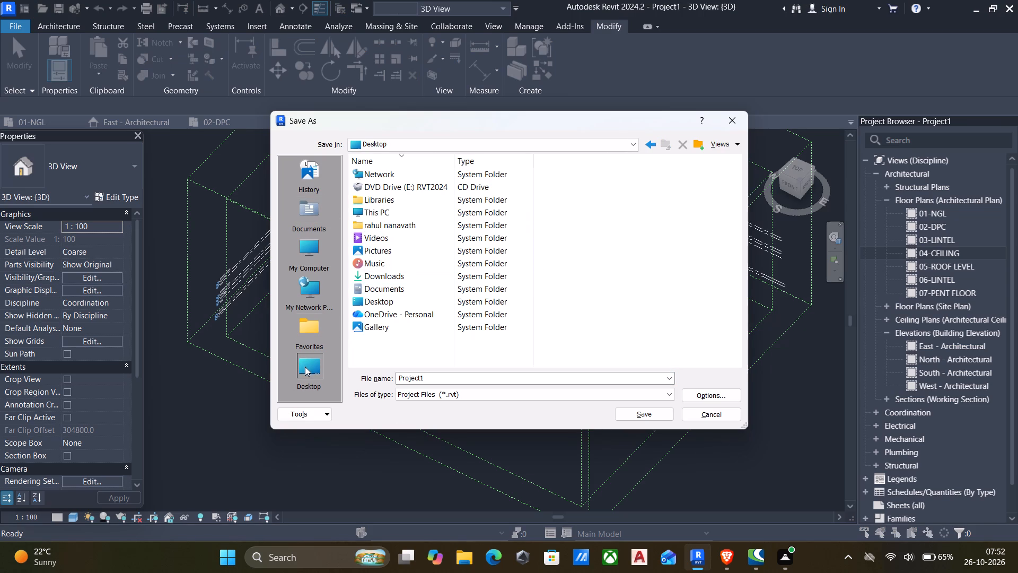
double_click(374, 214)
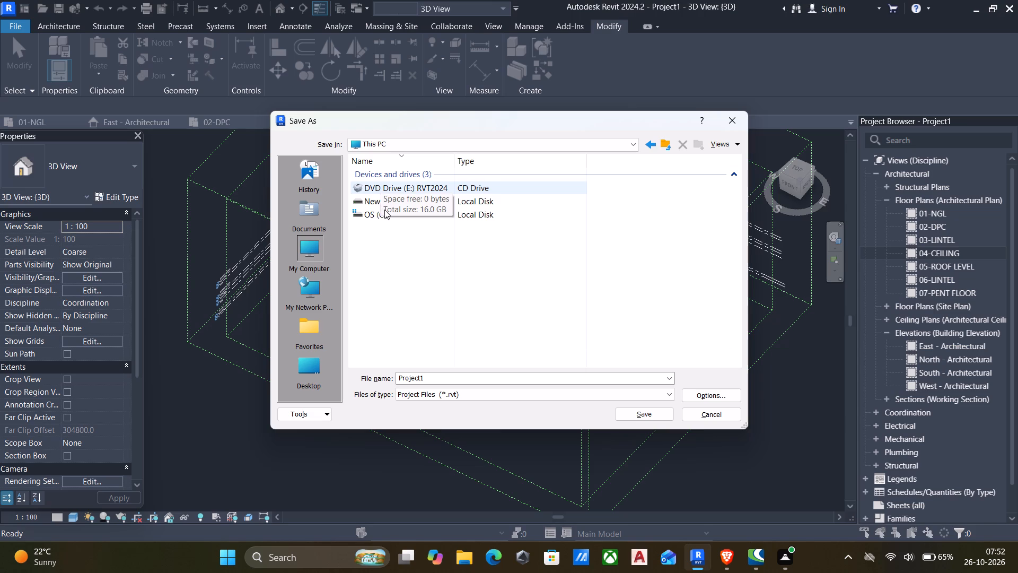
double_click(384, 210)
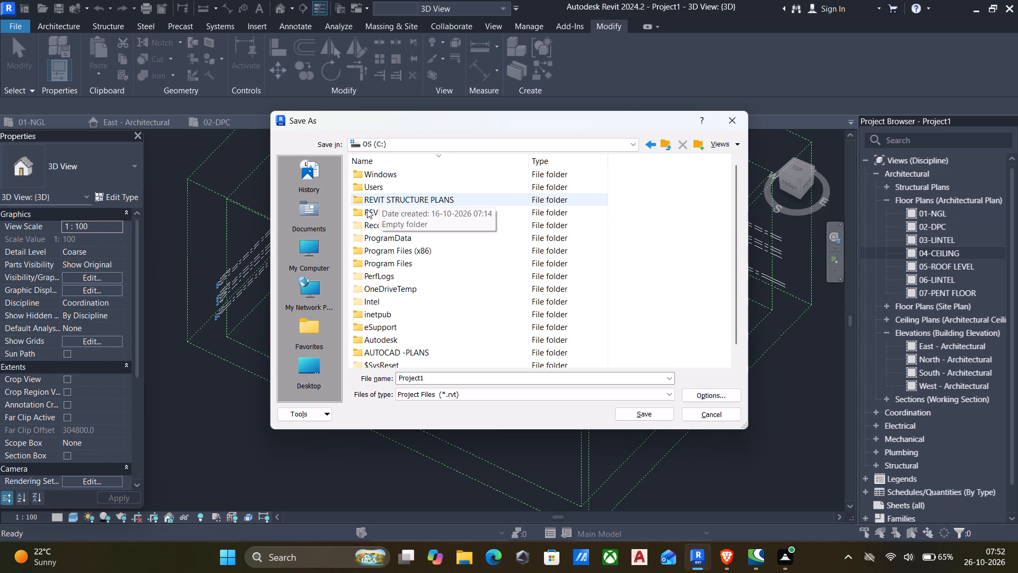
double_click(364, 214)
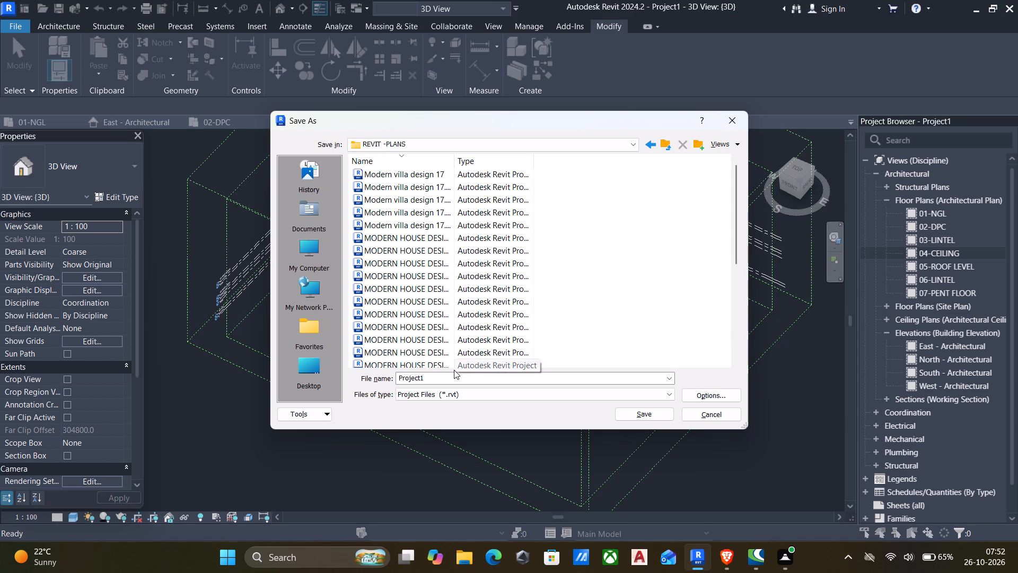
left_click_drag(451, 378, 297, 371)
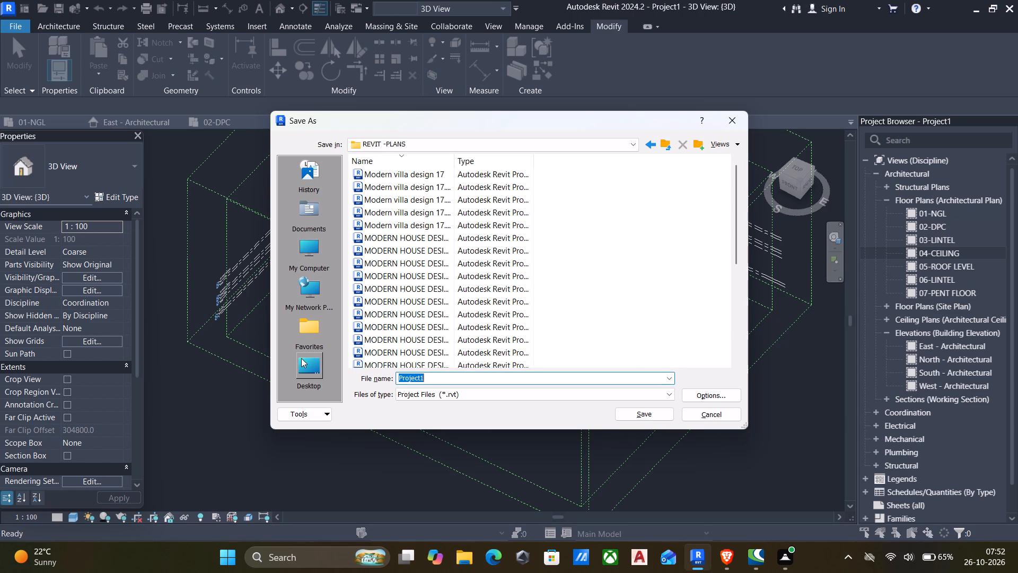
key("super+v")
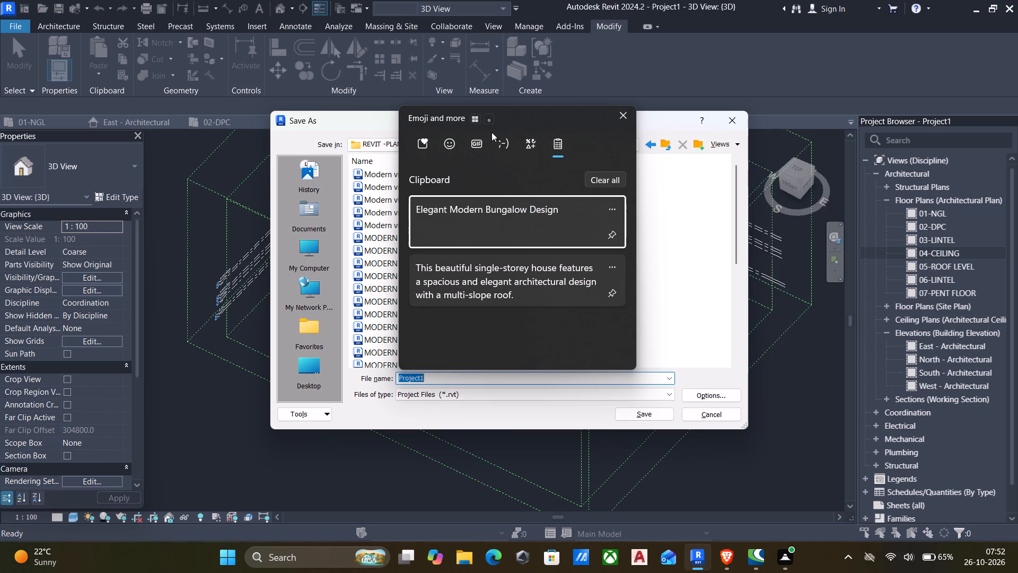
left_click(479, 206)
key("ctrl+v")
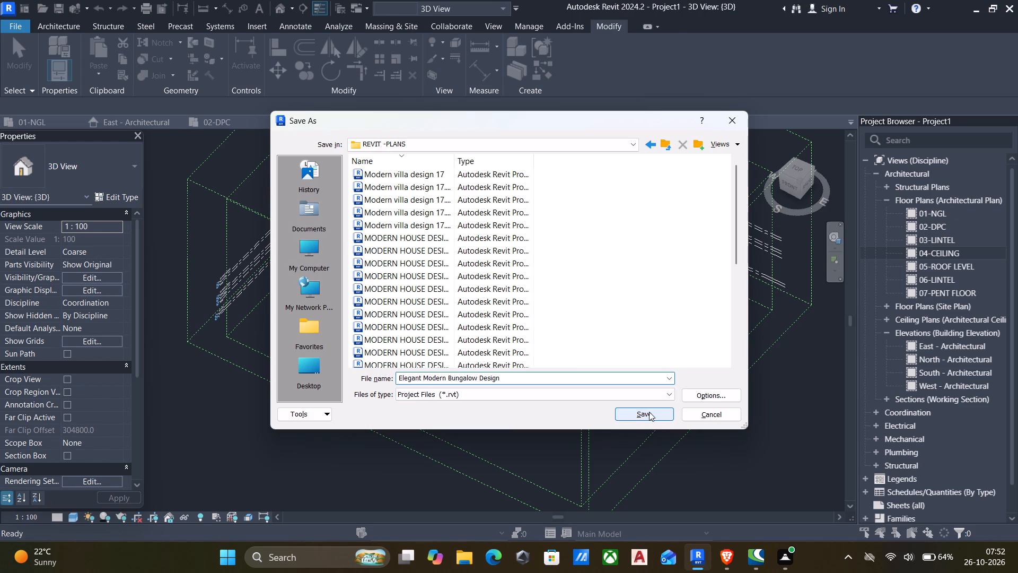
left_click(649, 412)
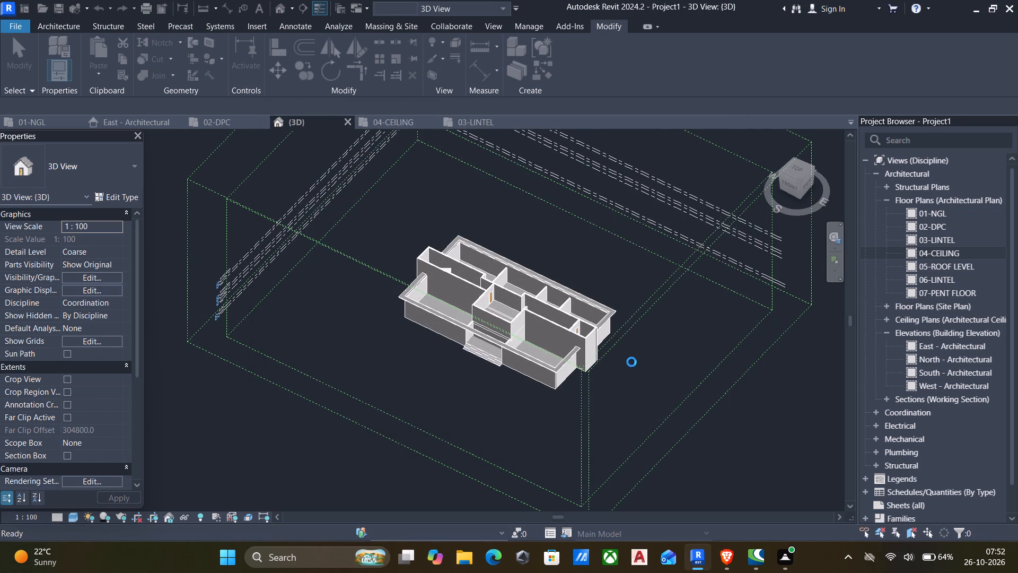
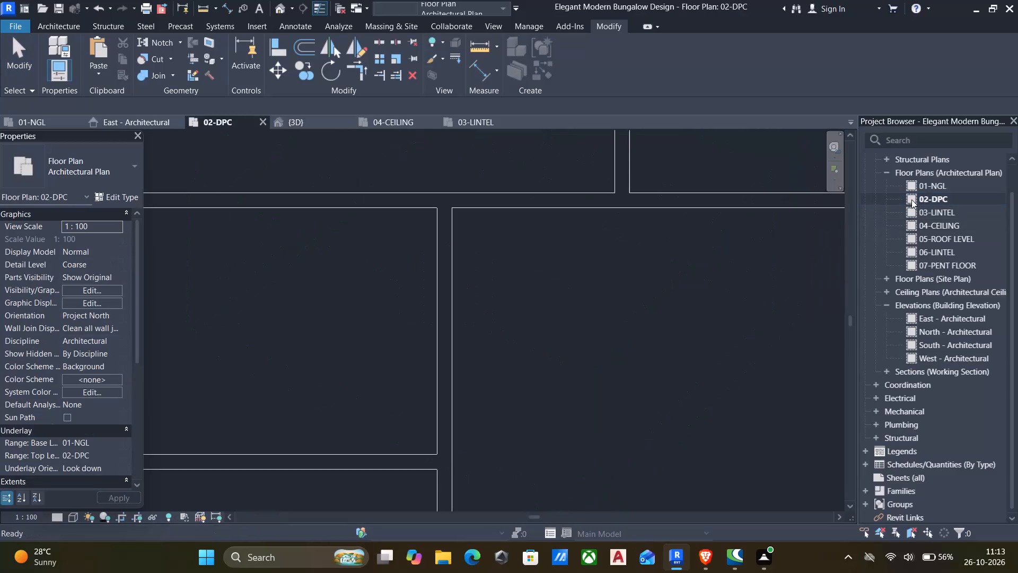
Examine the room and wall layout on the 02-DPC floor plan and the 04-CEILING floor plan.
scroll(258, 299, "down", 9)
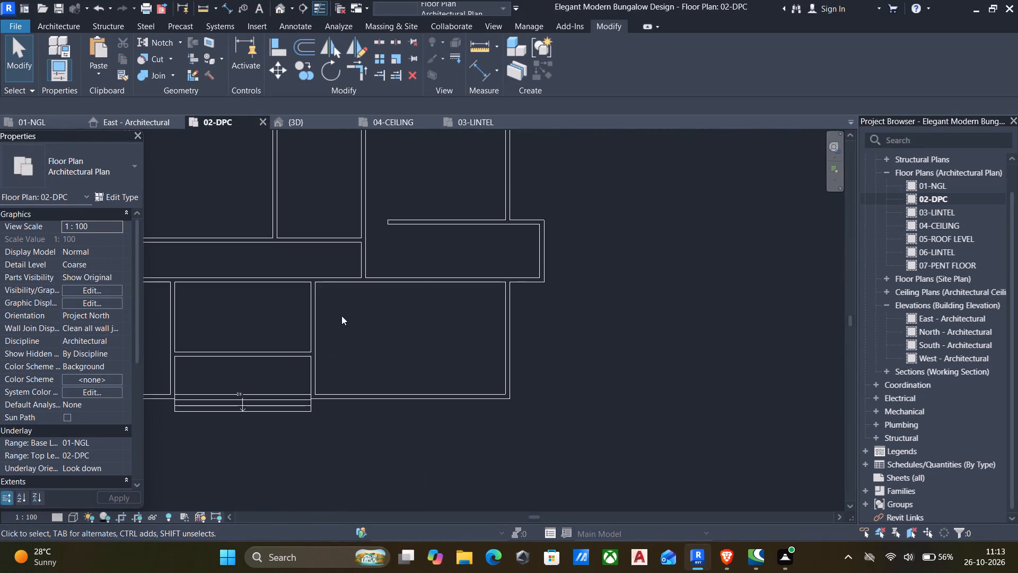
scroll(496, 345, "up", 1)
scroll(485, 333, "down", 6)
middle_click_drag(442, 314, 499, 317)
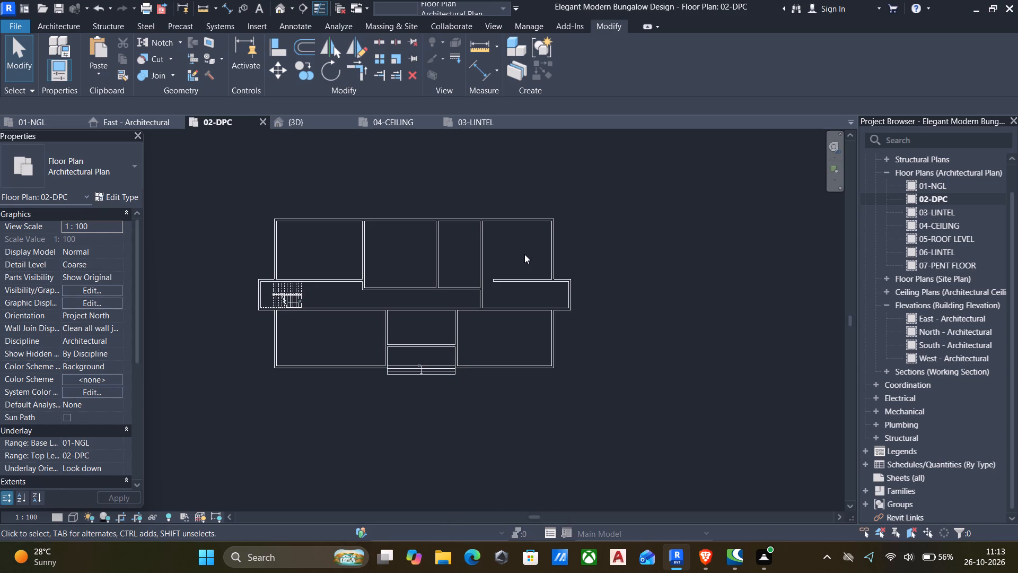
double_click(912, 221)
middle_click_drag(552, 433, 521, 418)
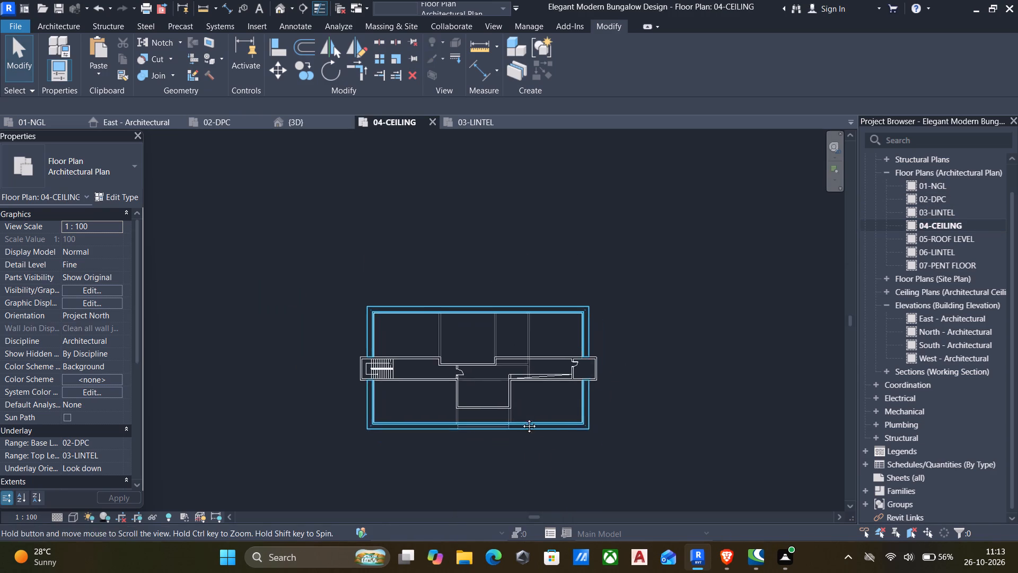
middle_click_drag(521, 418, 513, 406)
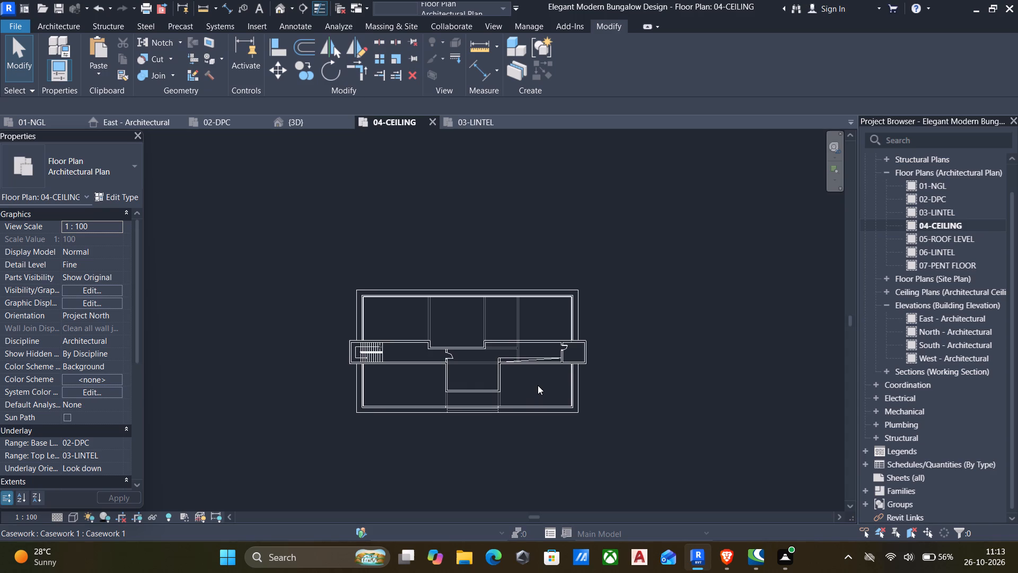
scroll(497, 378, "up", 4)
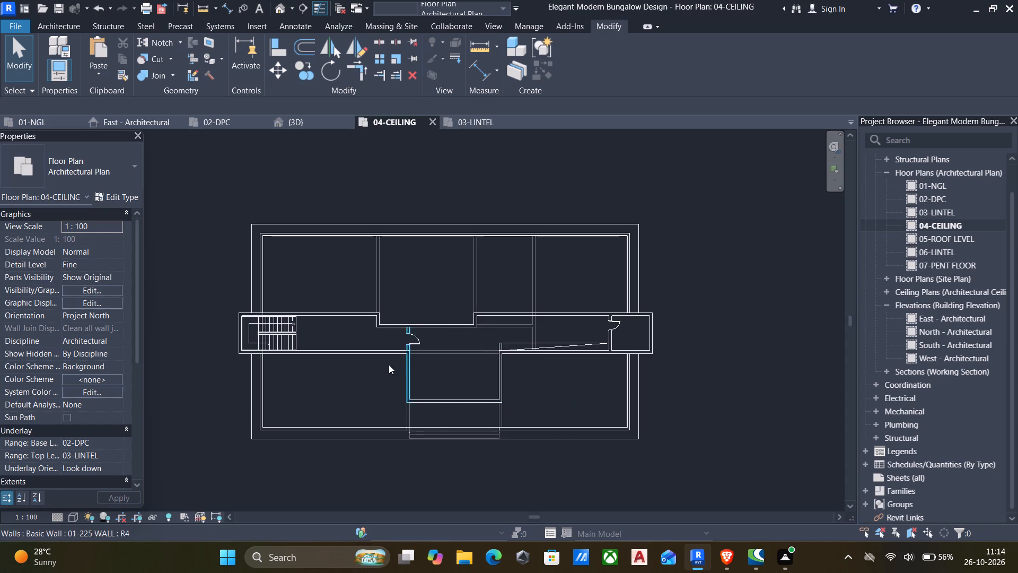
middle_click_drag(389, 364, 452, 363)
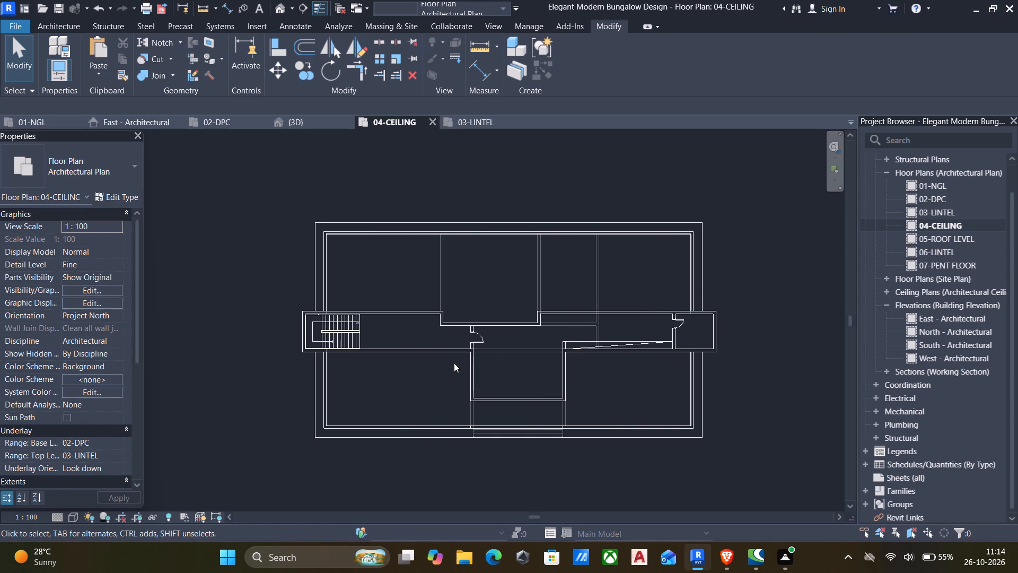
On the 05-ROOF LEVEL floor plan, start a roof by footprint and duplicate its type as "01-roof sheet".
double_click(907, 240)
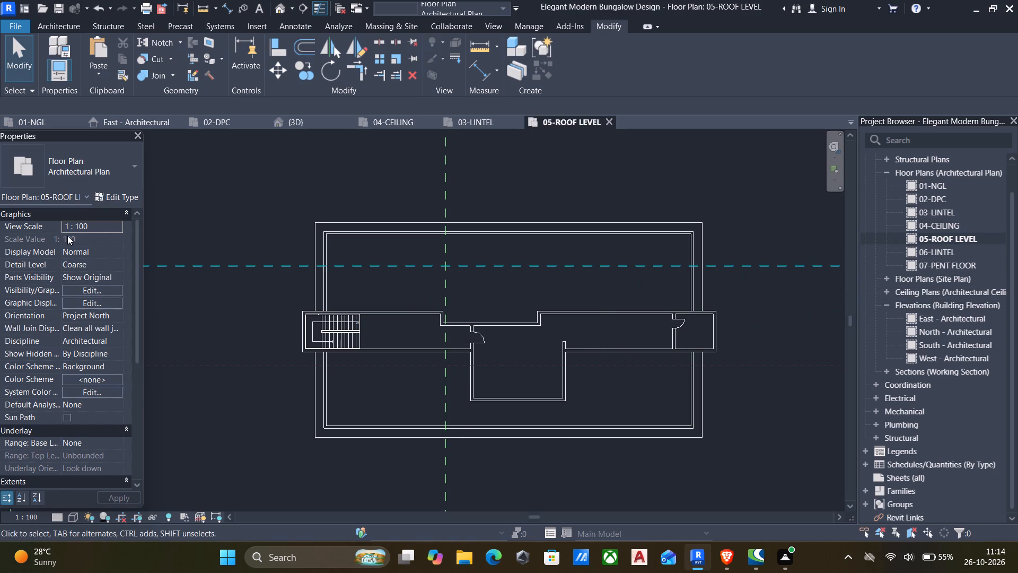
left_click(58, 23)
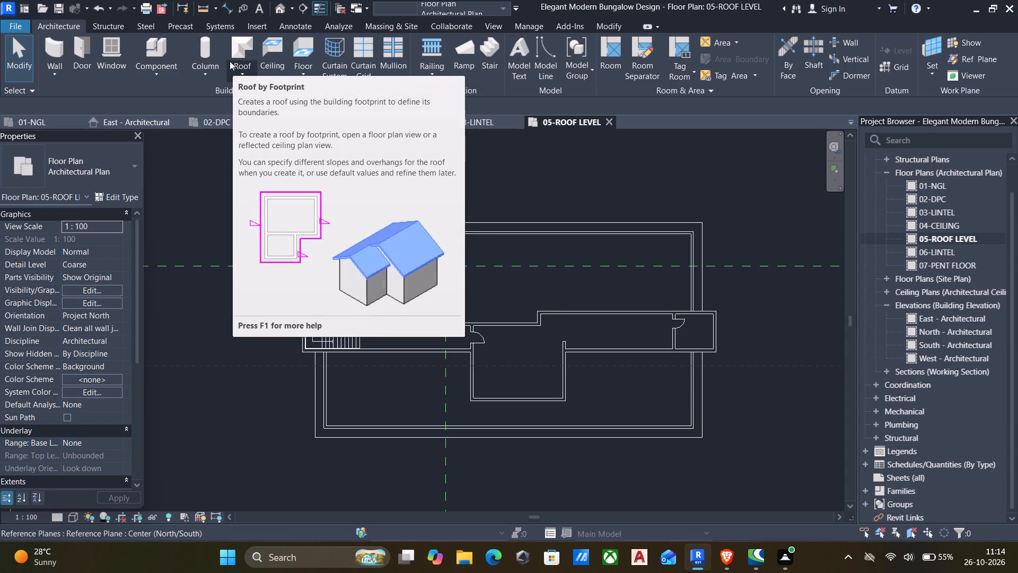
left_click(234, 51)
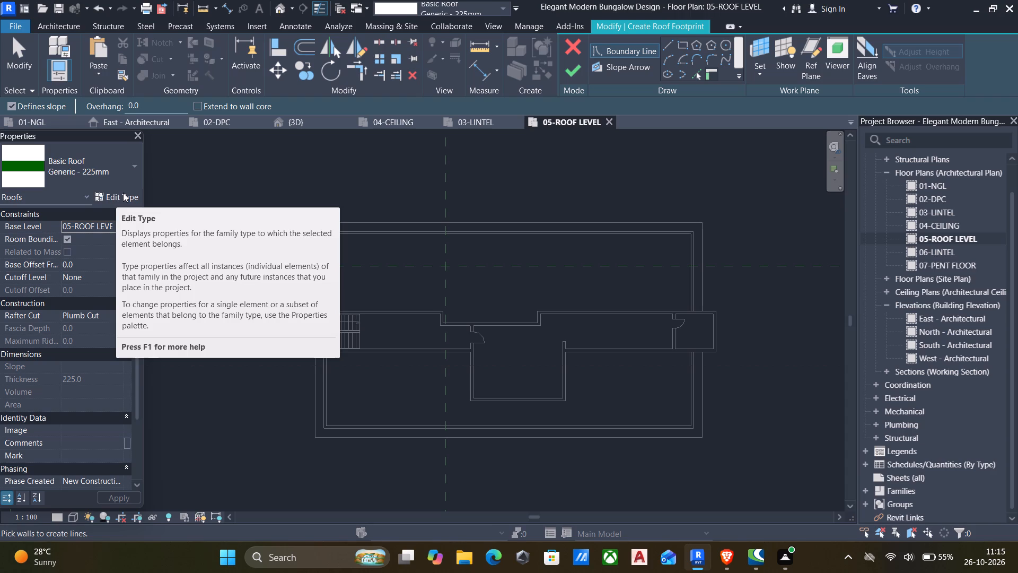
left_click(119, 196)
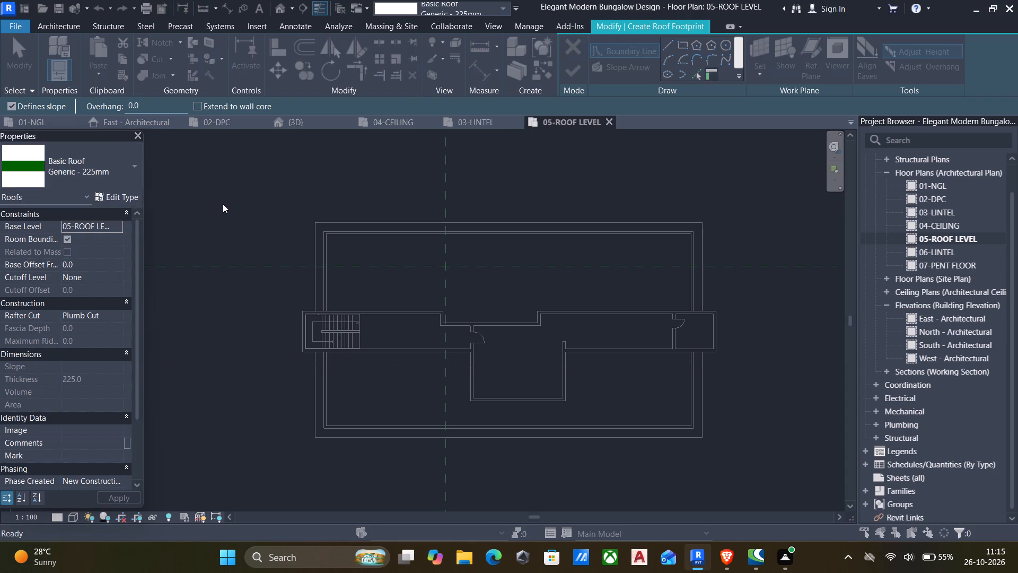
left_click(737, 112)
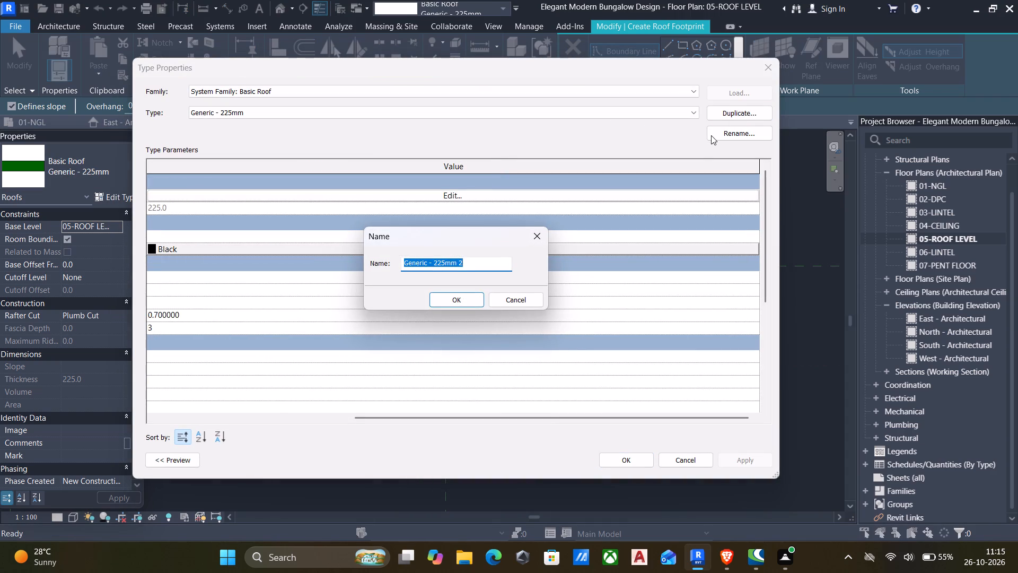
key("BackSpace")
type("01")
key("minus")
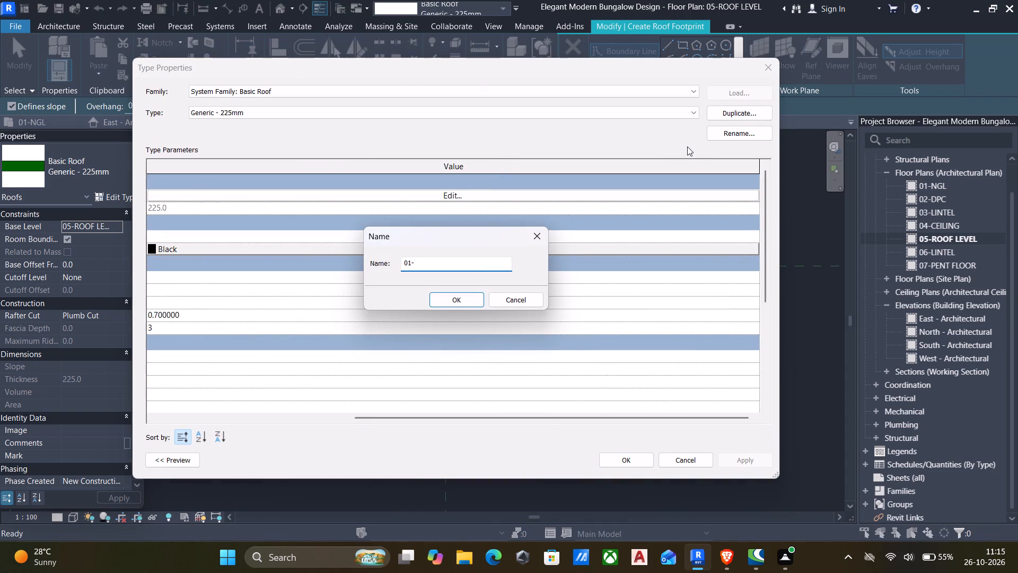
type("roo")
key("f")
key("space")
type("sheet")
left_click(468, 302)
Set the Structure layer thickness of the 01-roof sheet type to 150 mm and apply the type.
left_click(441, 198)
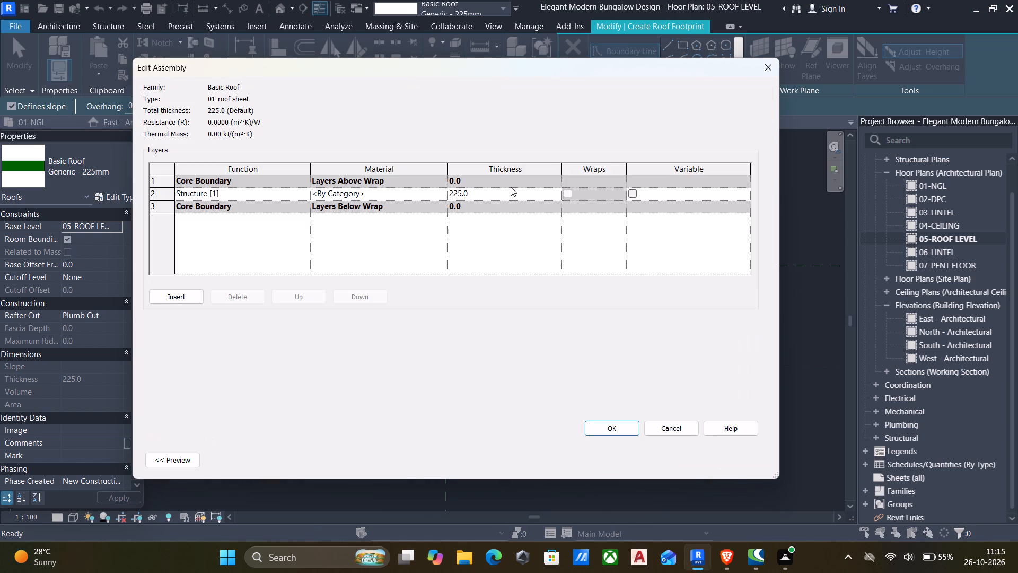
left_click(511, 193)
type("150")
key("Return")
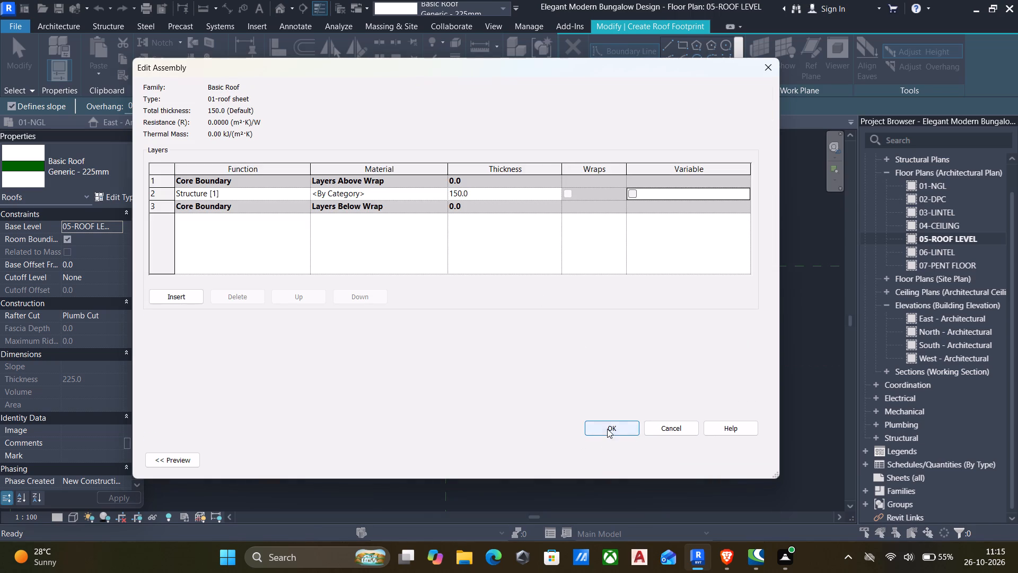
left_click(607, 429)
left_click(750, 457)
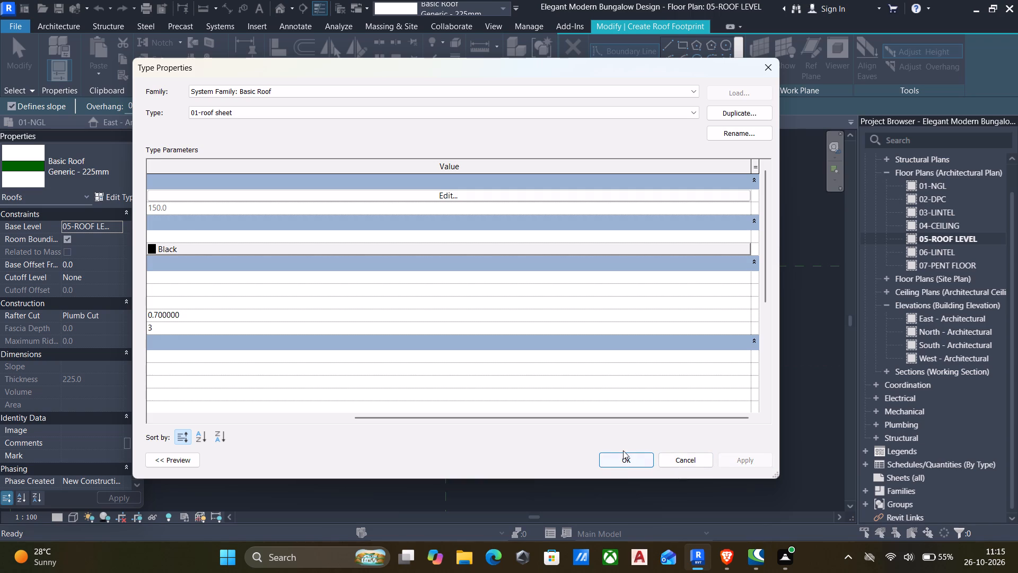
left_click(623, 450)
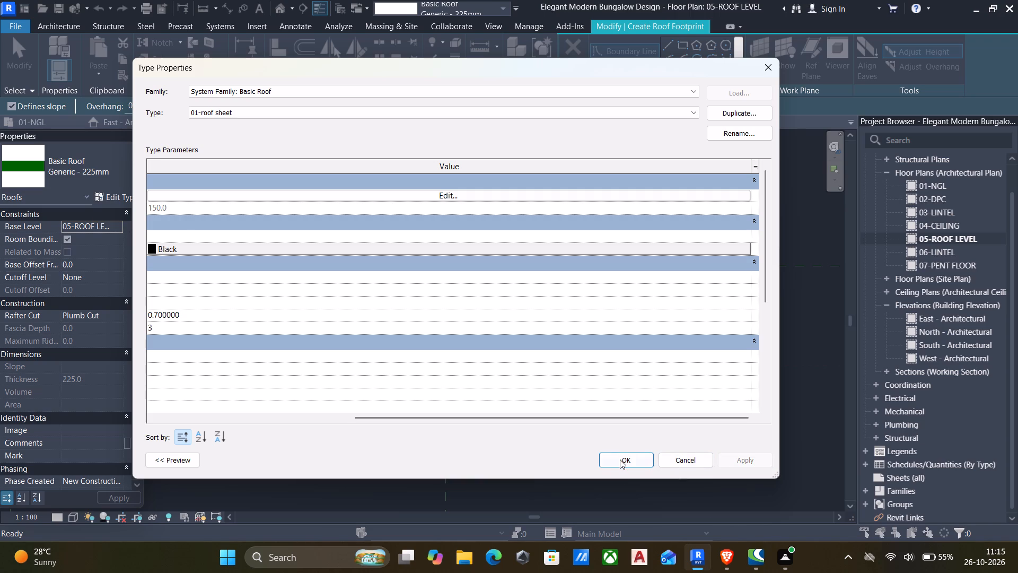
left_click(620, 459)
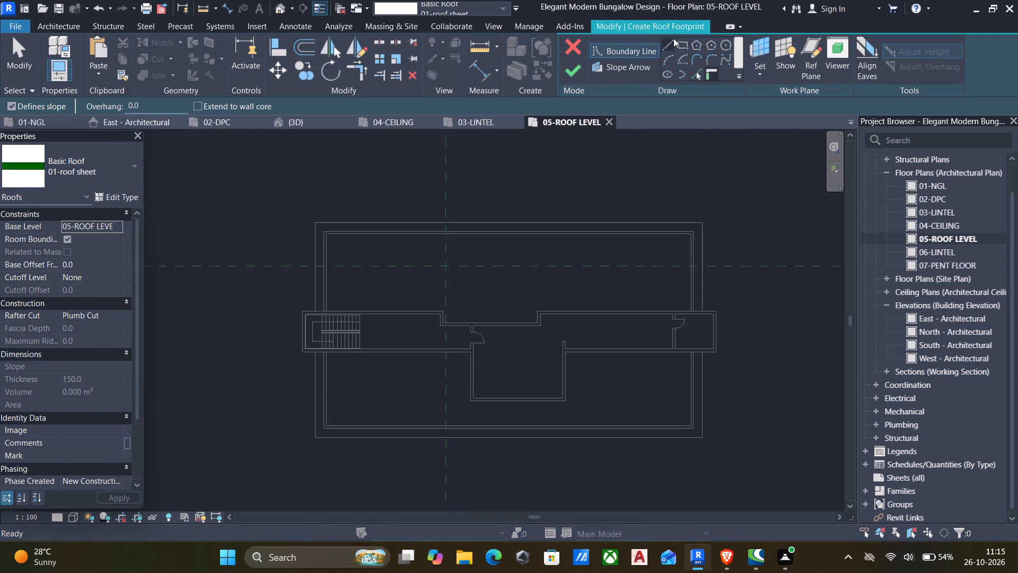
Sketch a rectangular slope-defining roof boundary about 33 m by 17.5 m around the building, reaching the outer faces of the side projections.
left_click(680, 42)
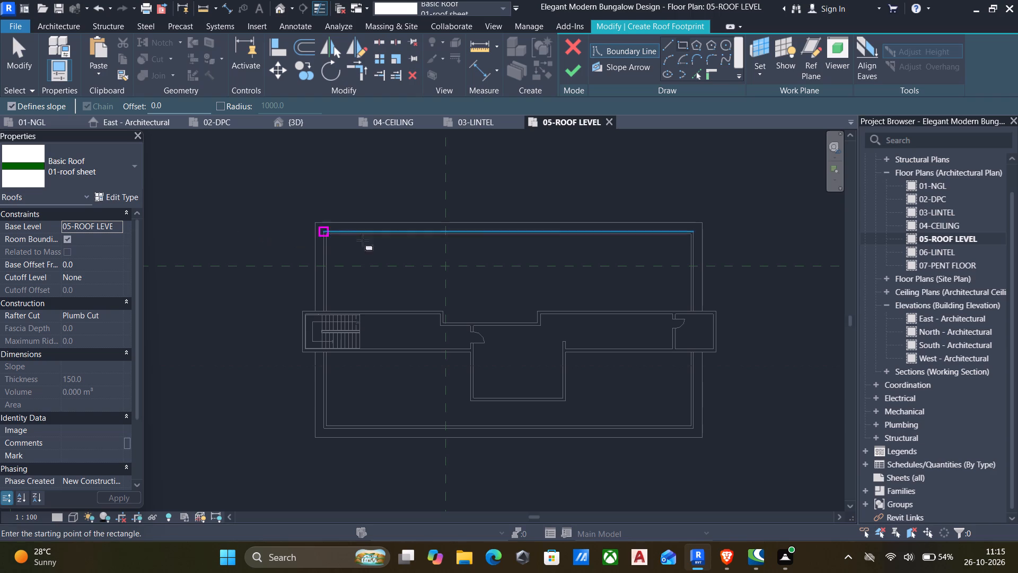
left_click(315, 222)
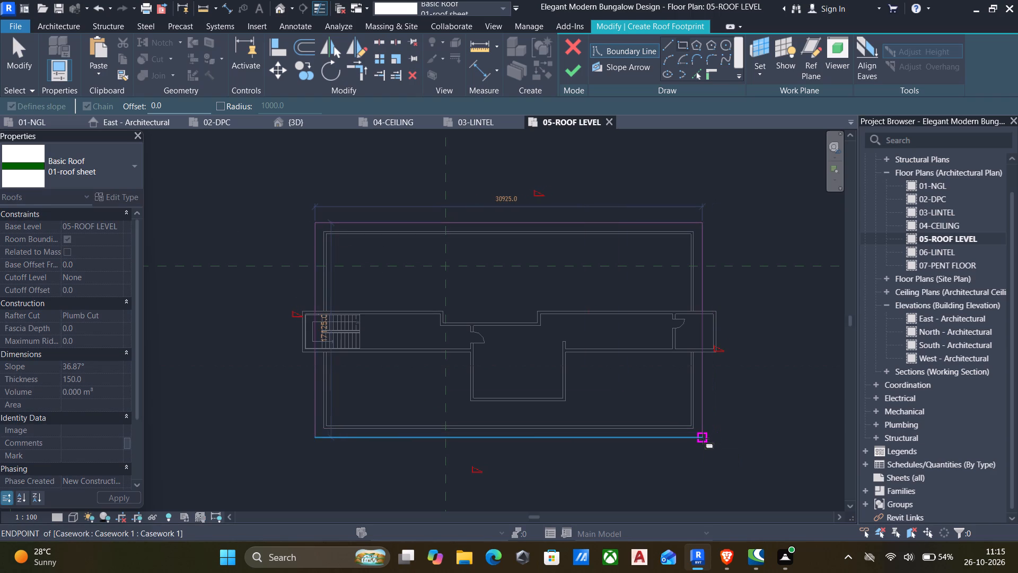
key("Escape")
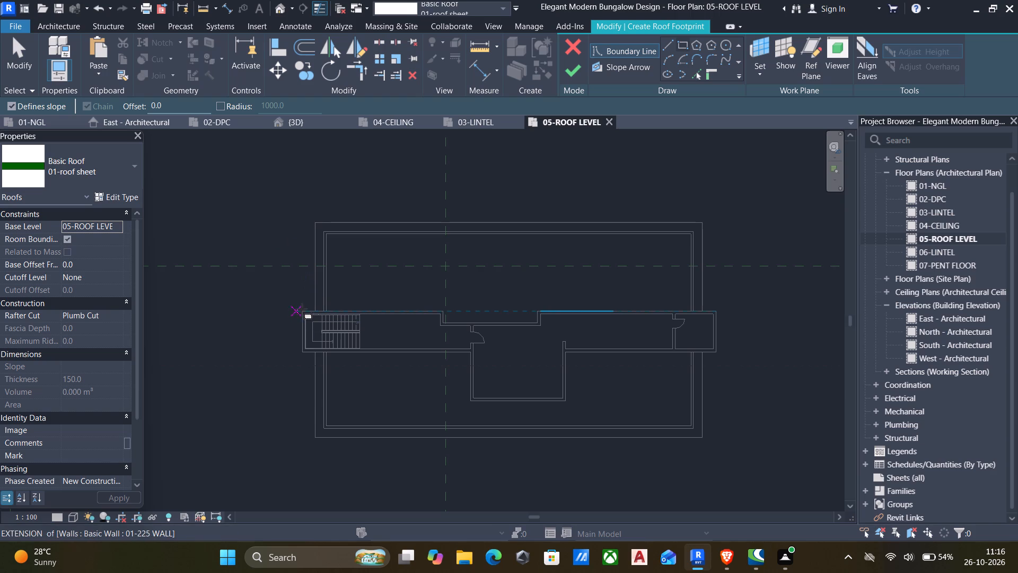
left_click(301, 220)
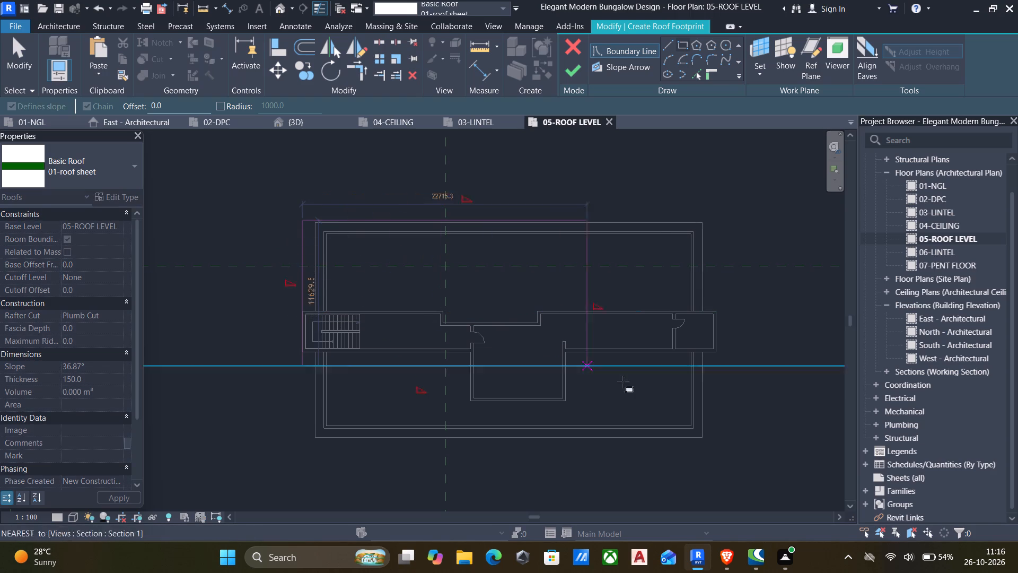
left_click(717, 439)
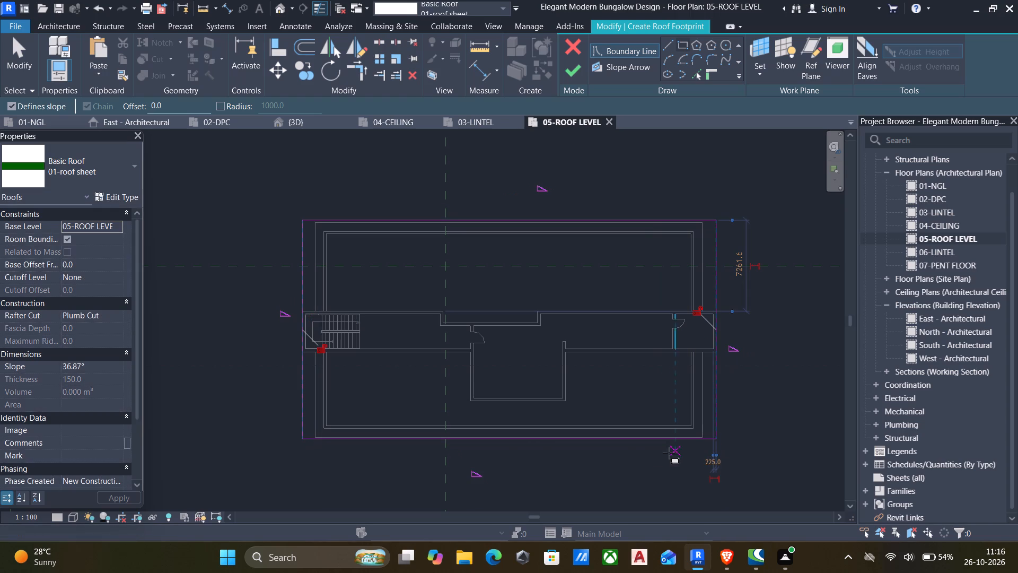
Align the rear and front roof boundary lines with the outer edges of the Casework sweeps.
key("a")
key("l")
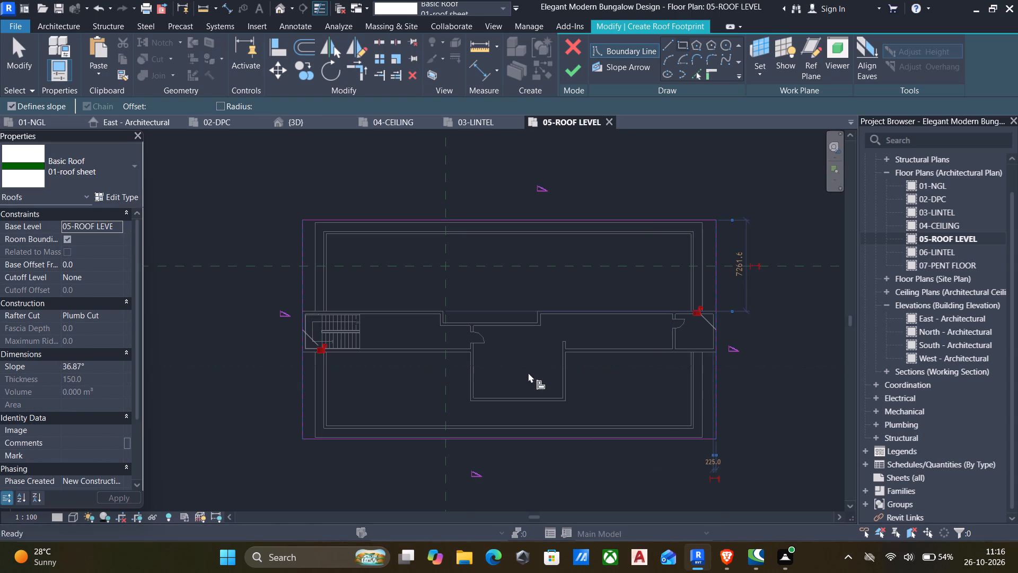
scroll(425, 185, "up", 5)
left_click(523, 216)
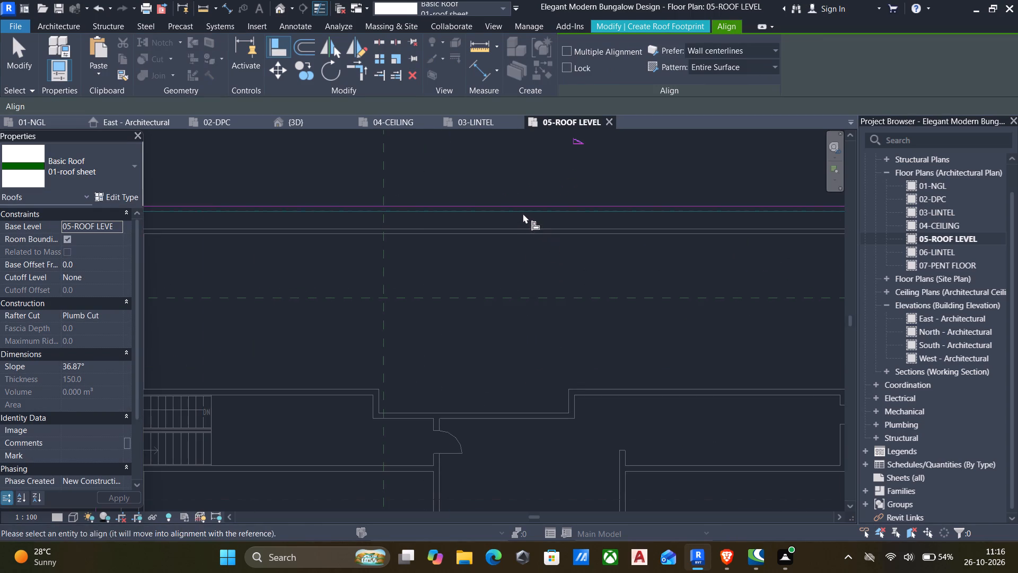
left_click(522, 209)
scroll(523, 224, "down", 7)
scroll(551, 407, "up", 7)
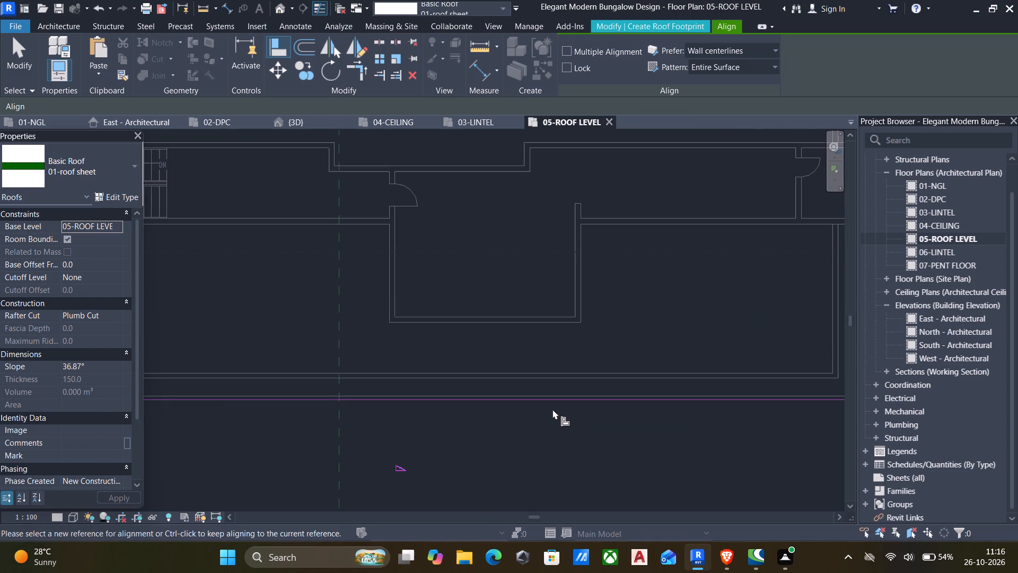
left_click(532, 396)
left_click(534, 400)
scroll(535, 400, "down", 7)
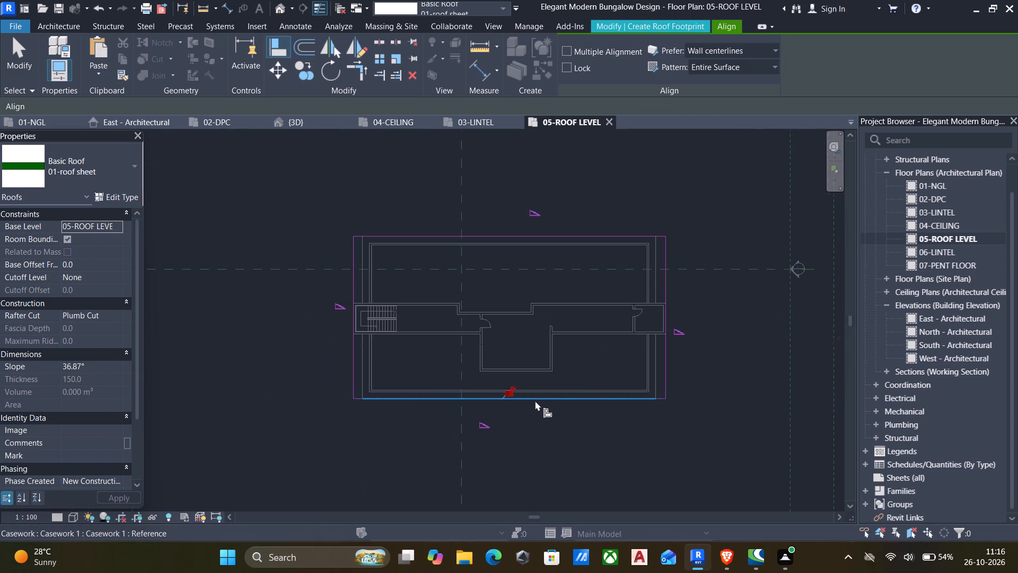
scroll(695, 341, "up", 7)
scroll(660, 312, "up", 5)
scroll(660, 311, "down", 14)
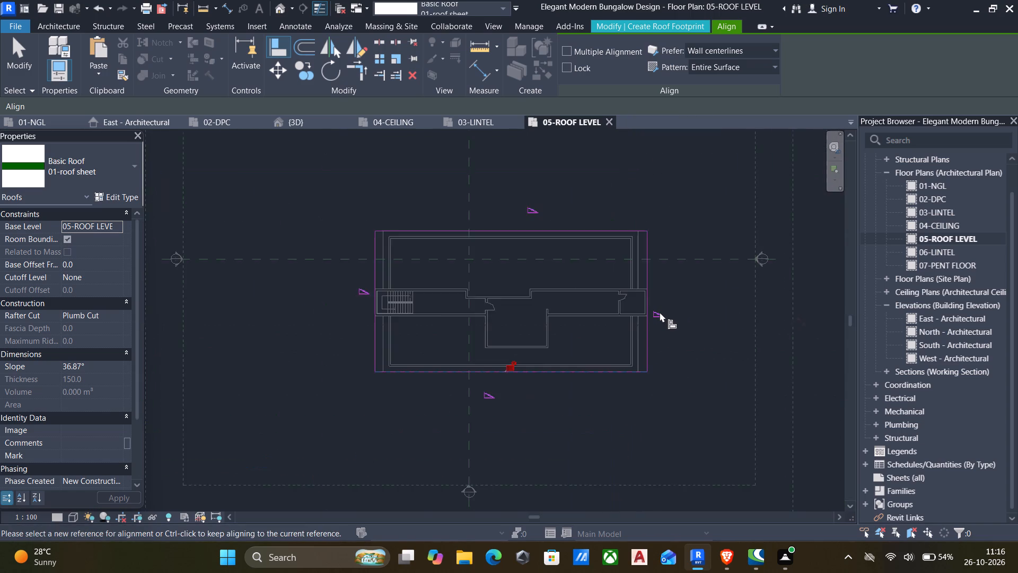
scroll(660, 312, "down", 1)
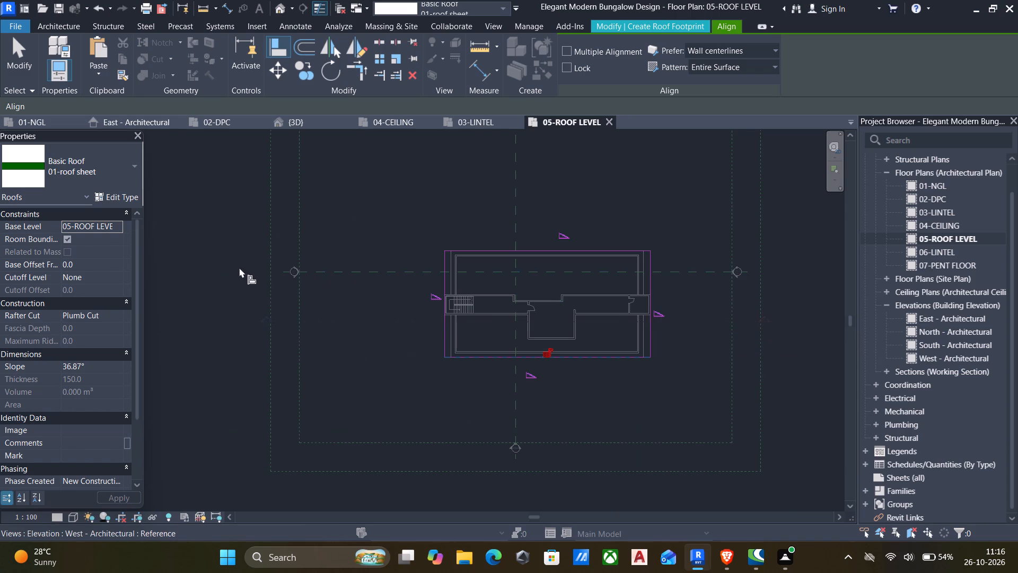
Set the slope of the roof footprint to 45° and leave the Align command.
left_click(100, 366)
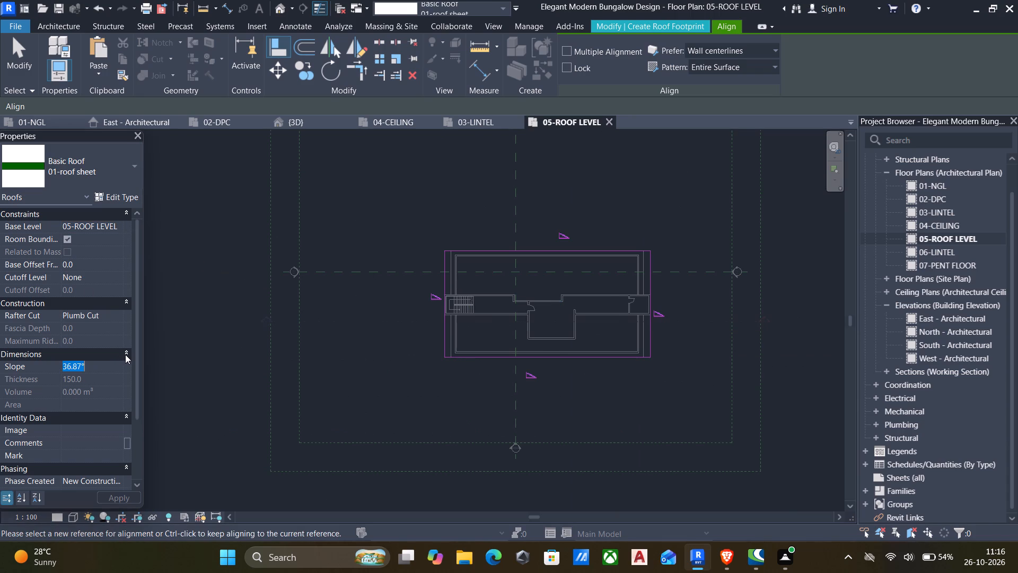
key("1")
key("BackSpace")
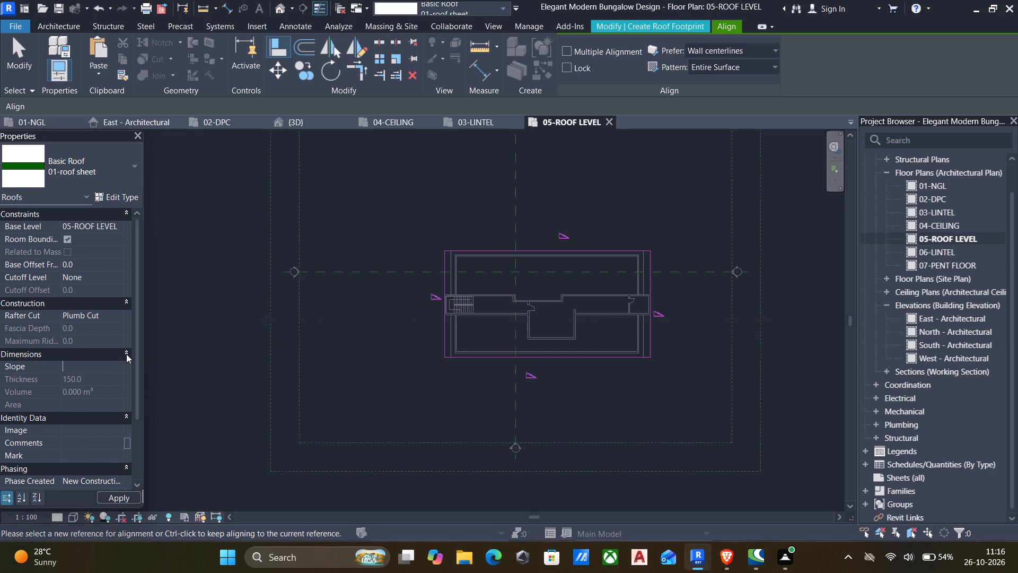
key("4")
key("5")
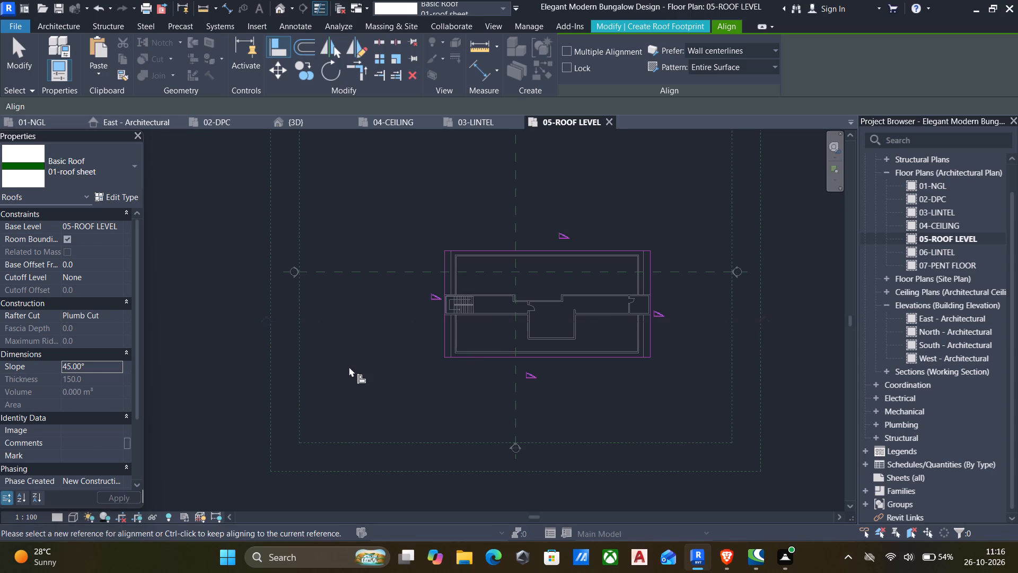
key("Escape")
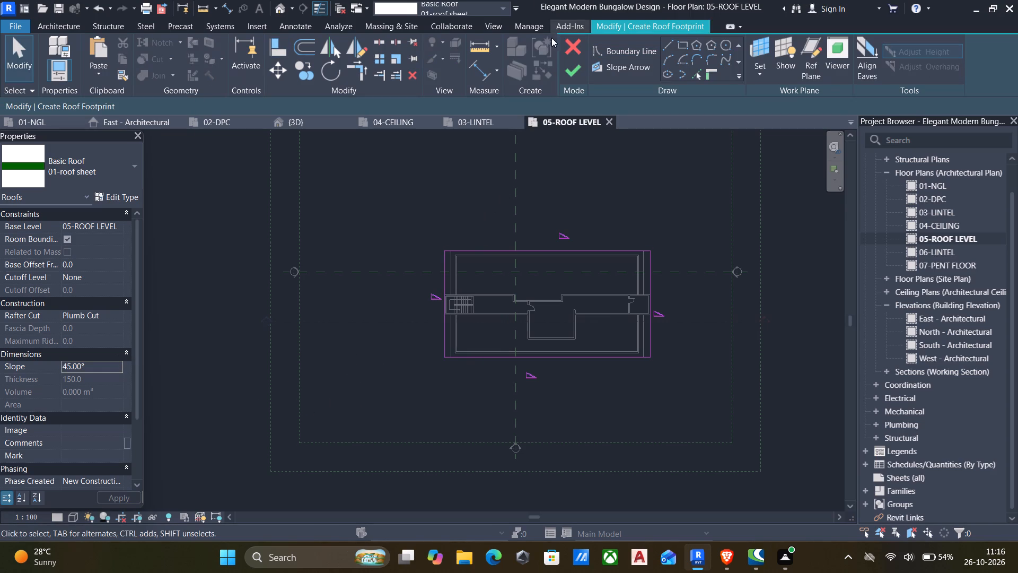
Finish the roof footprint sketch and set the new roof's base offset to 300 mm from roof level.
left_click(568, 67)
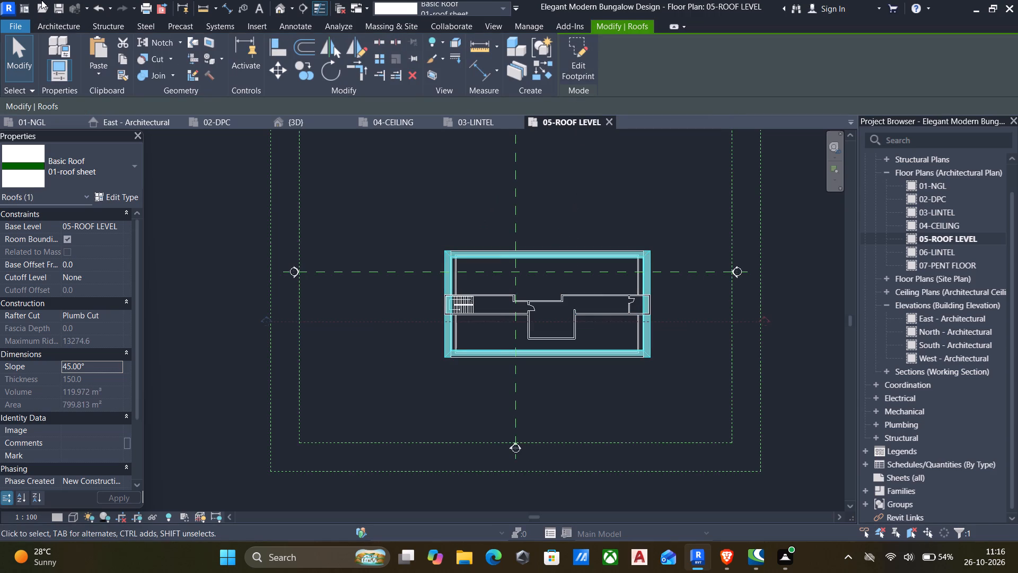
left_click(102, 262)
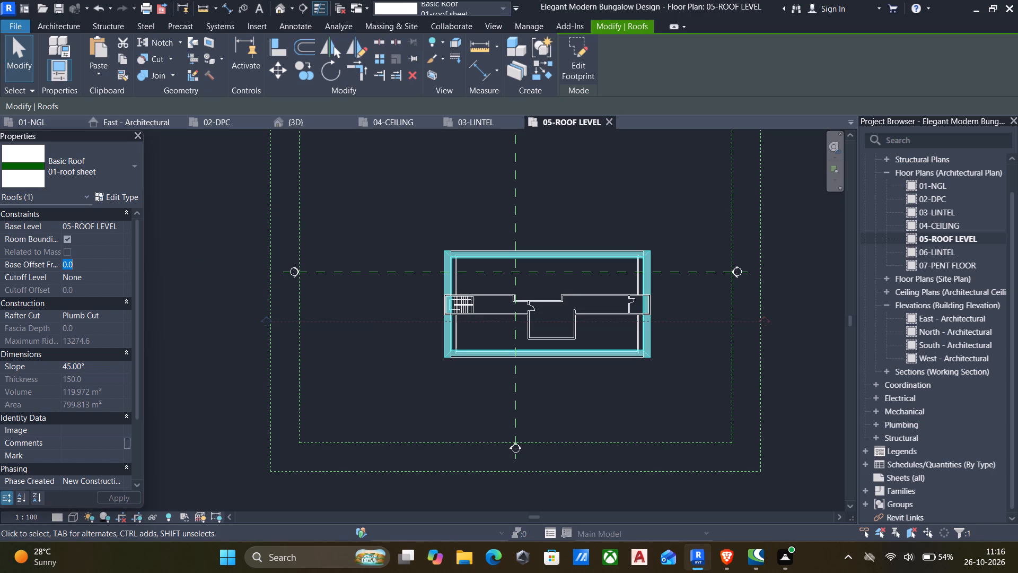
key("3")
key("0")
key("0")
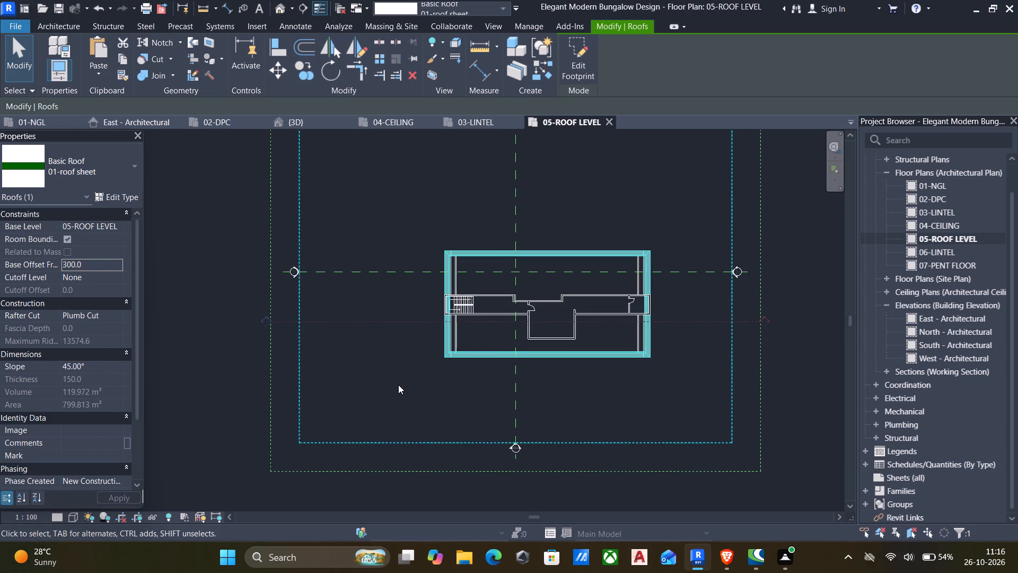
Open the default 3D view and examine the hipped roof and the side-projection walls where they meet it.
left_click(280, 7)
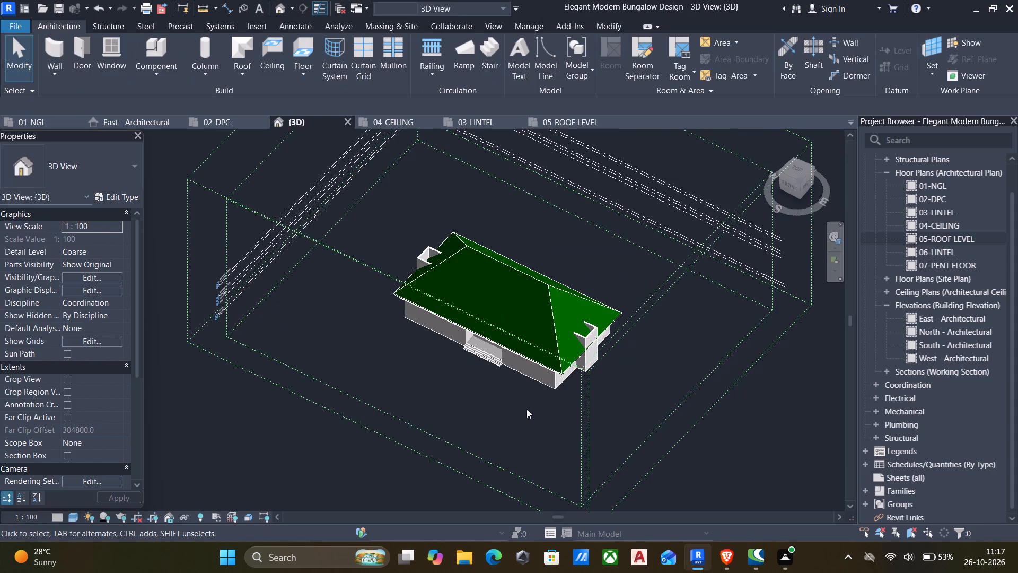
scroll(515, 415, "up", 6)
middle_click_drag(515, 415, 556, 261, "shift")
scroll(556, 261, "down", 6)
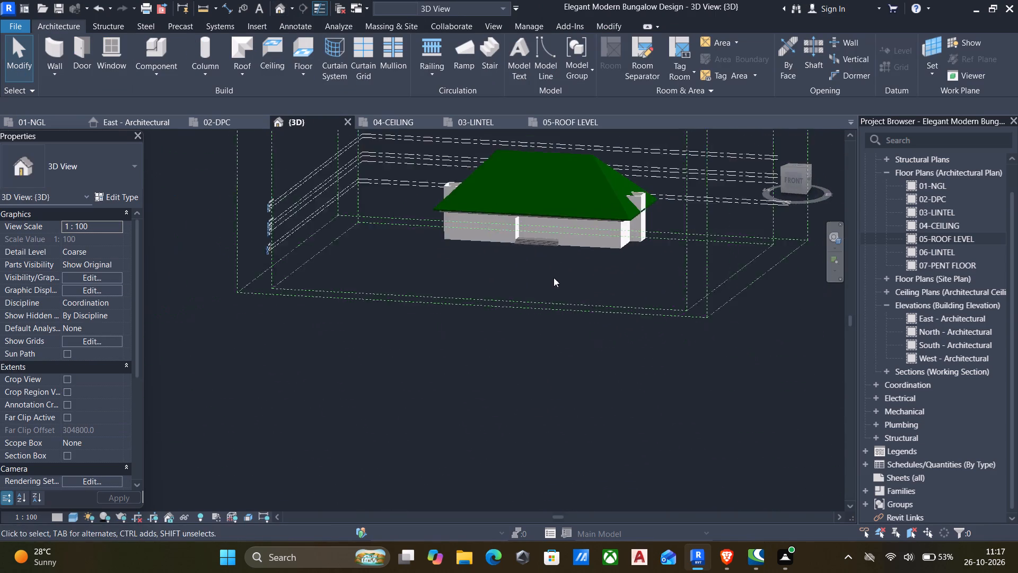
middle_click_drag(554, 279, 564, 400)
scroll(592, 285, "up", 4)
middle_click_drag(607, 291, 388, 336, "shift")
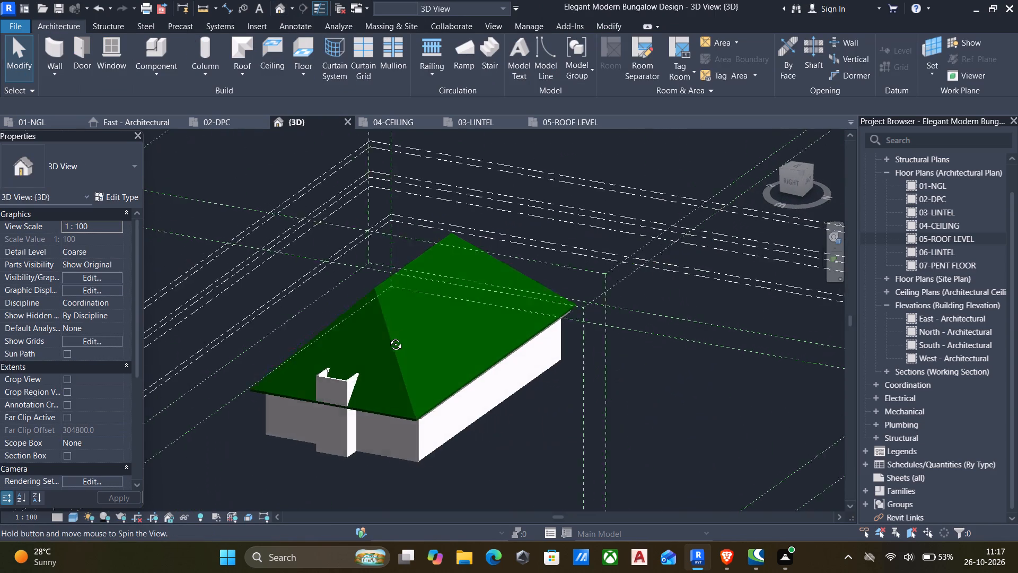
middle_click_drag(388, 336, 316, 319, "shift")
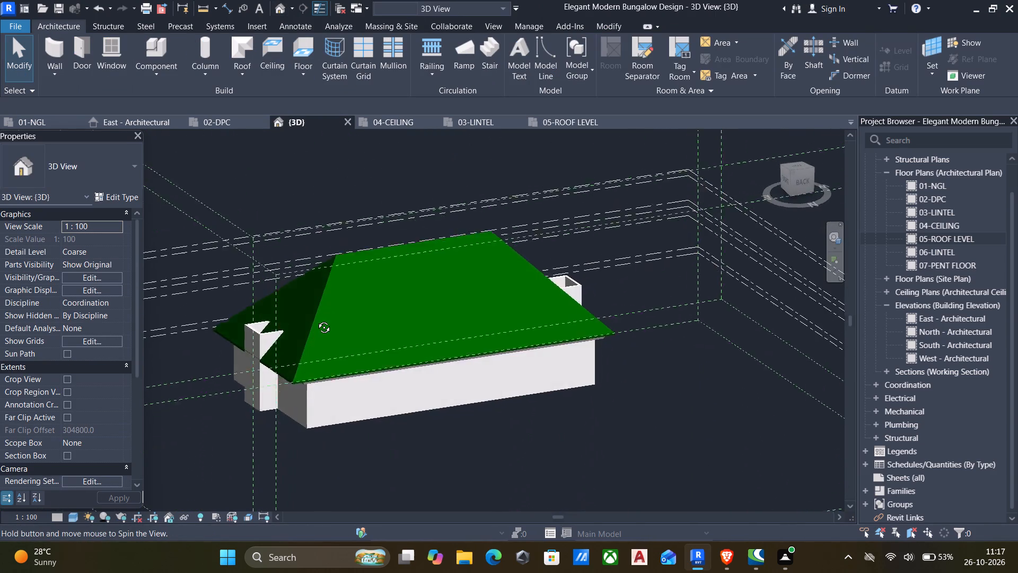
middle_click_drag(316, 319, 632, 260, "shift")
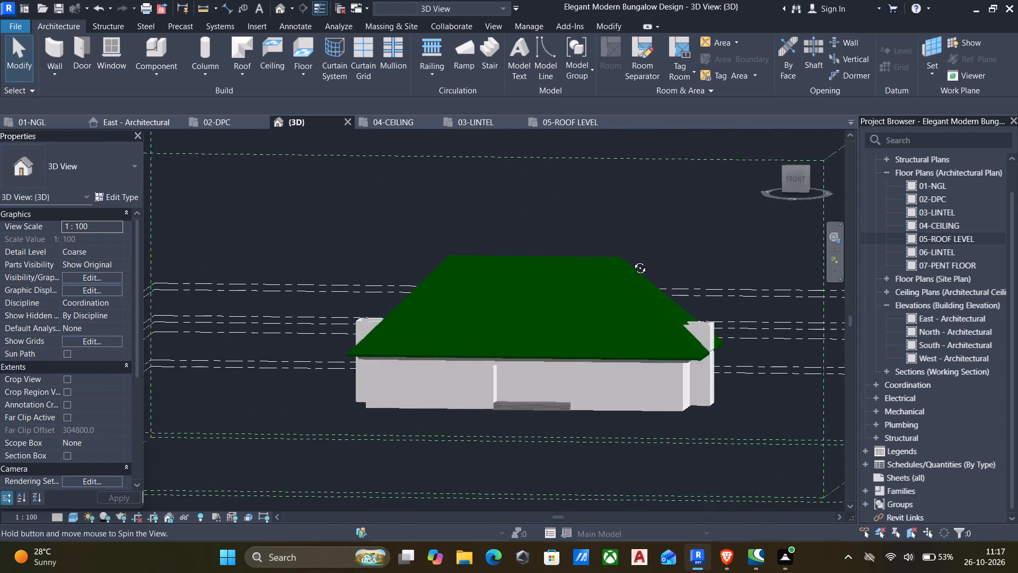
middle_click_drag(632, 260, 487, 325, "shift")
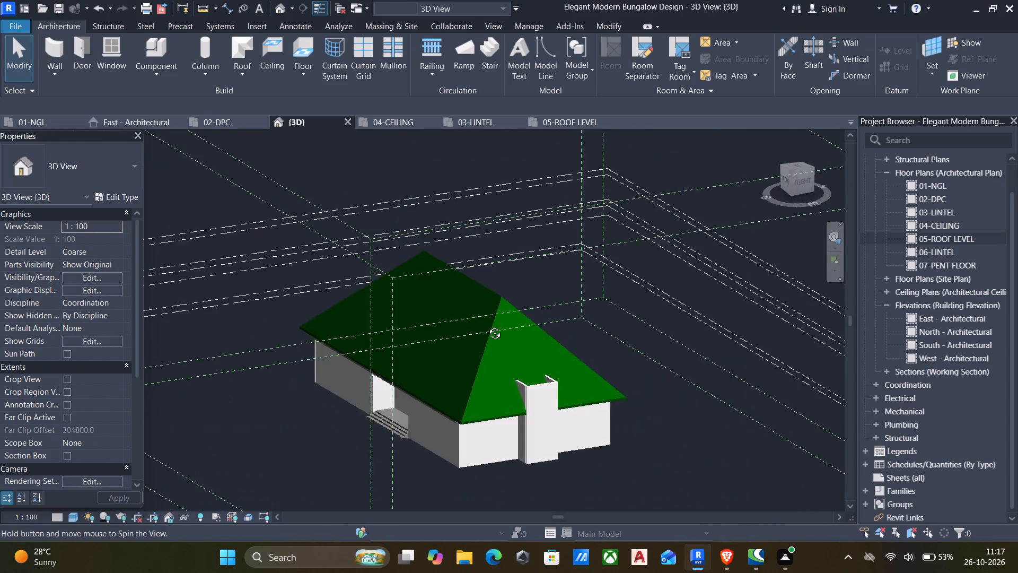
middle_click_drag(487, 325, 565, 350, "shift")
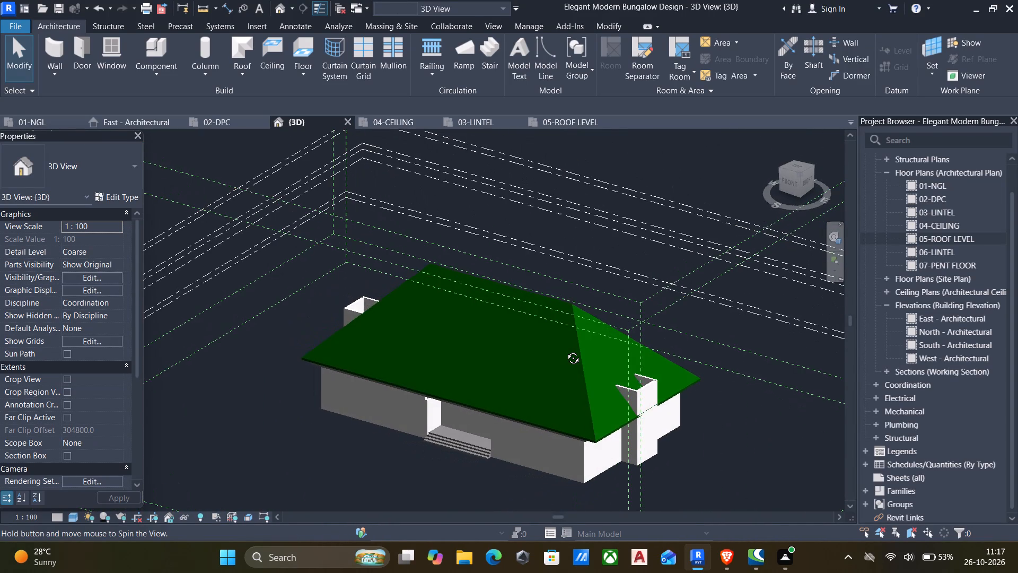
middle_click_drag(565, 350, 566, 350, "shift")
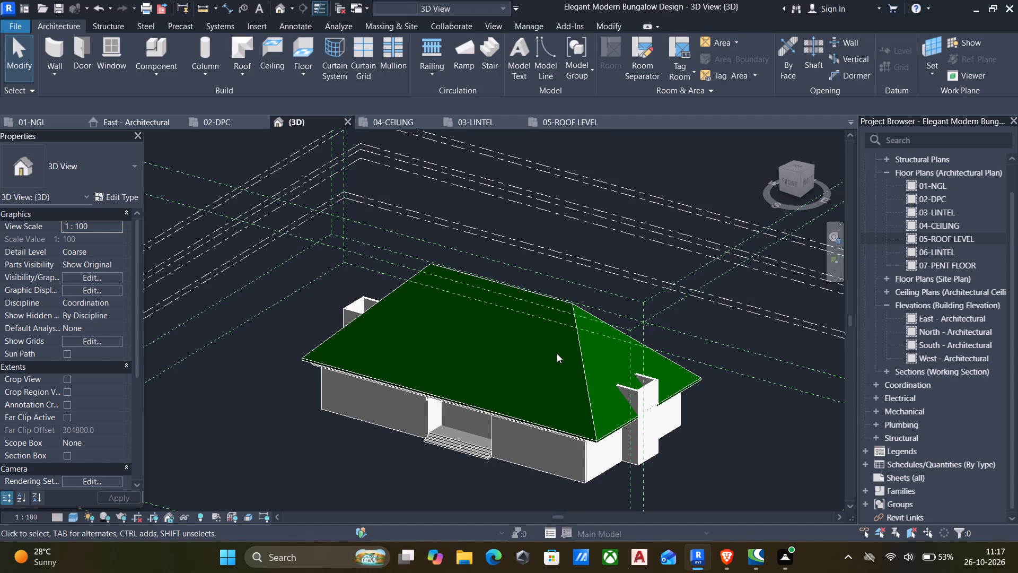
left_click(355, 305)
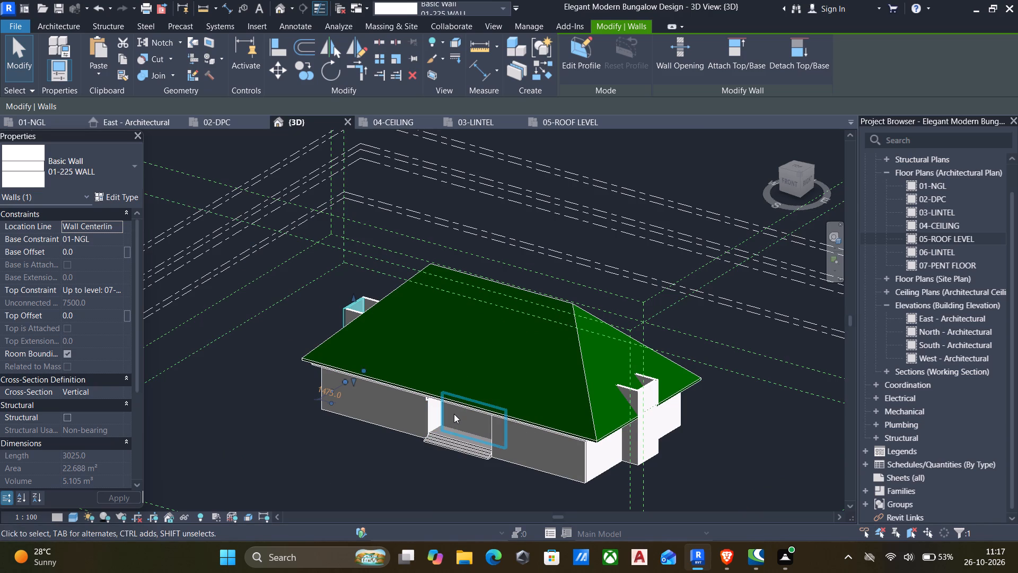
middle_click(406, 451, "shift")
middle_click_drag(404, 451, 451, 375, "shift")
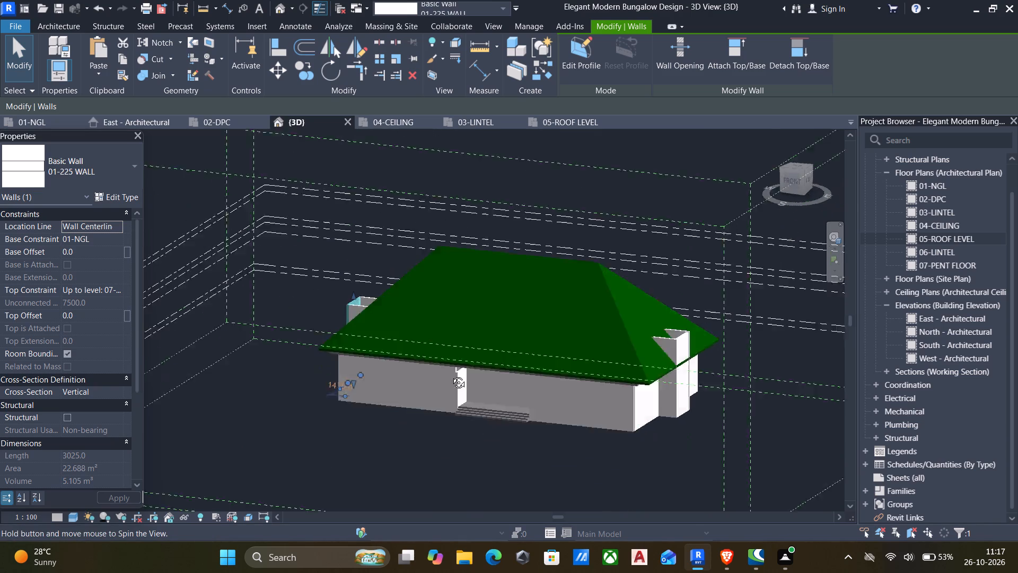
middle_click_drag(451, 375, 469, 333, "shift")
Temporarily hide the roof, examine the walls and Casework sweeps beneath it, and restore the hidden roof.
left_click(495, 234)
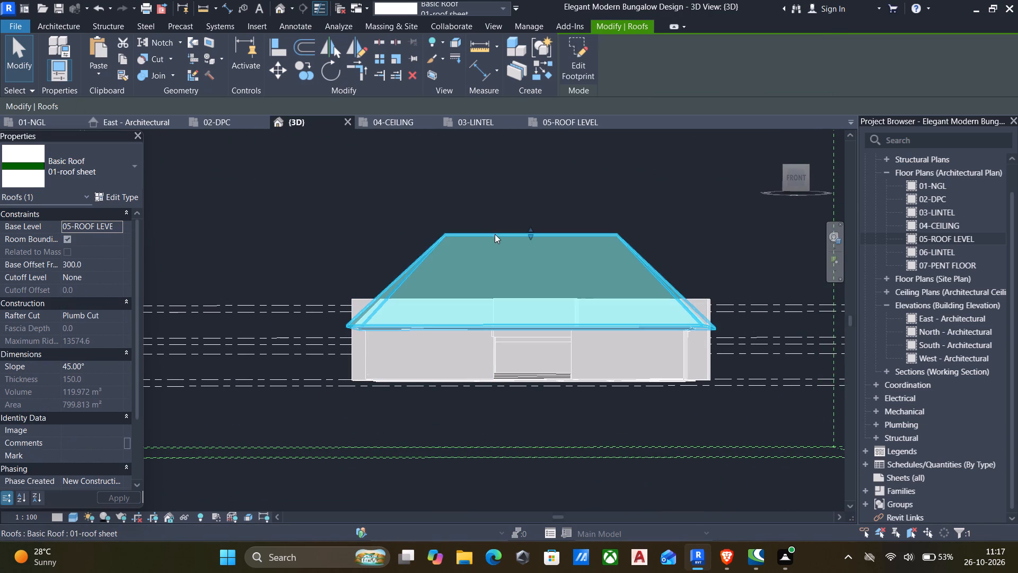
type("hh")
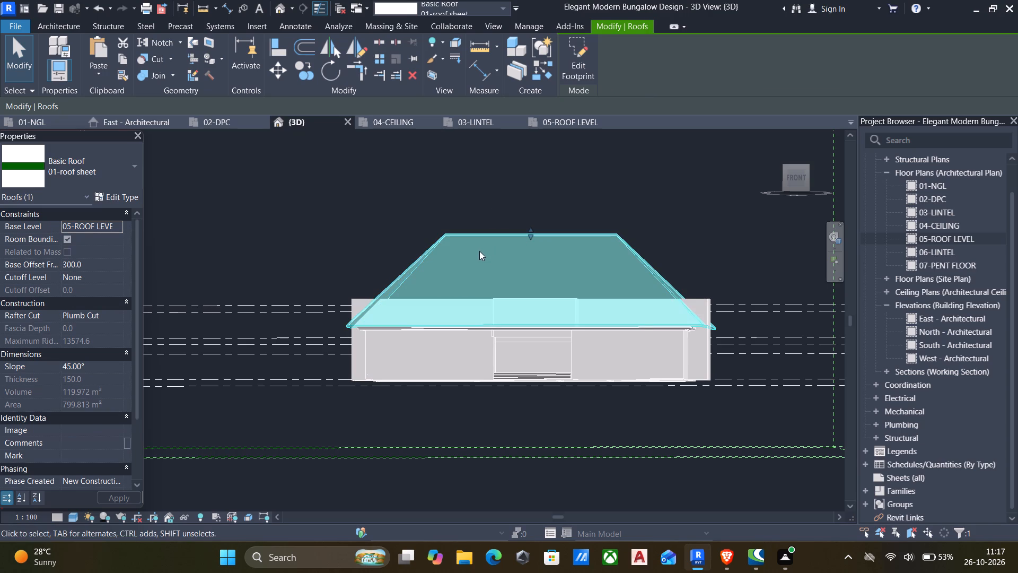
middle_click_drag(498, 320, 452, 476, "shift")
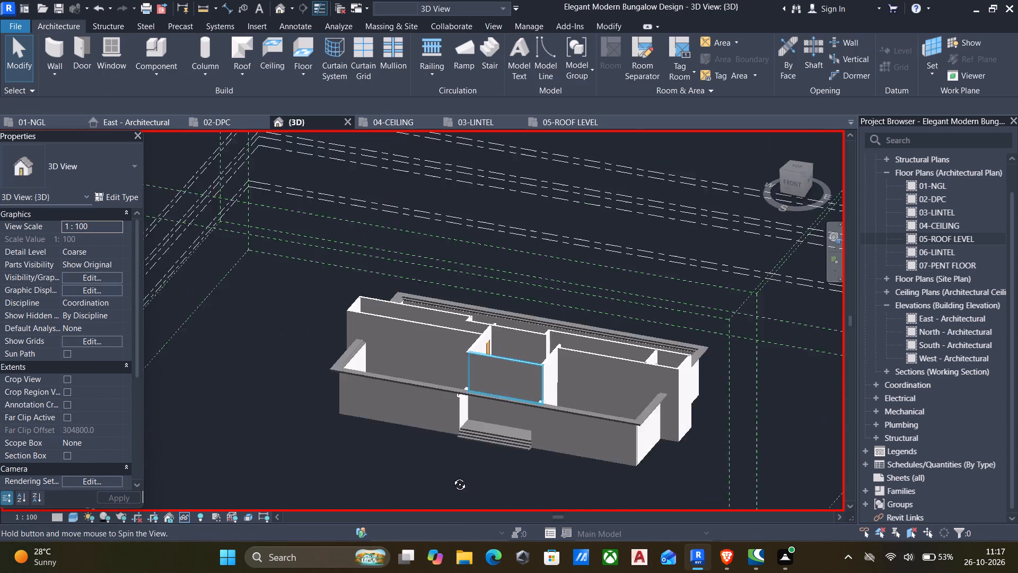
middle_click_drag(452, 476, 445, 496, "shift")
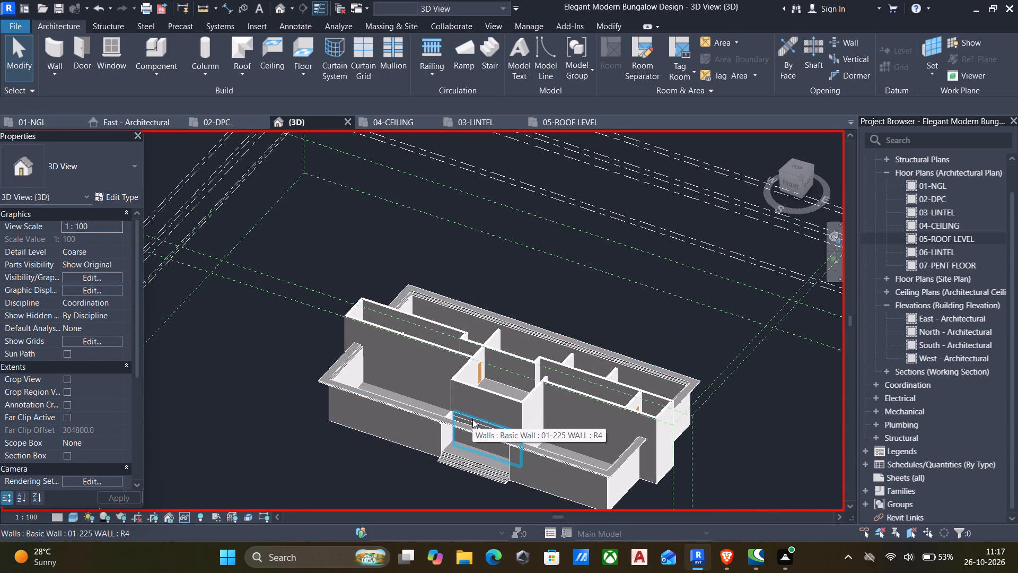
scroll(473, 418, "up", 4)
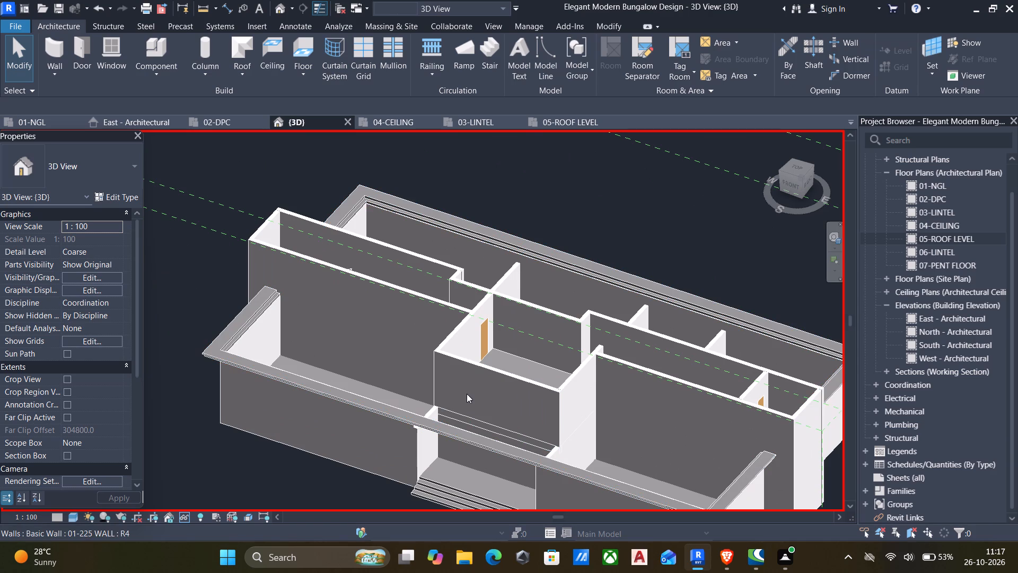
scroll(392, 361, "down", 2)
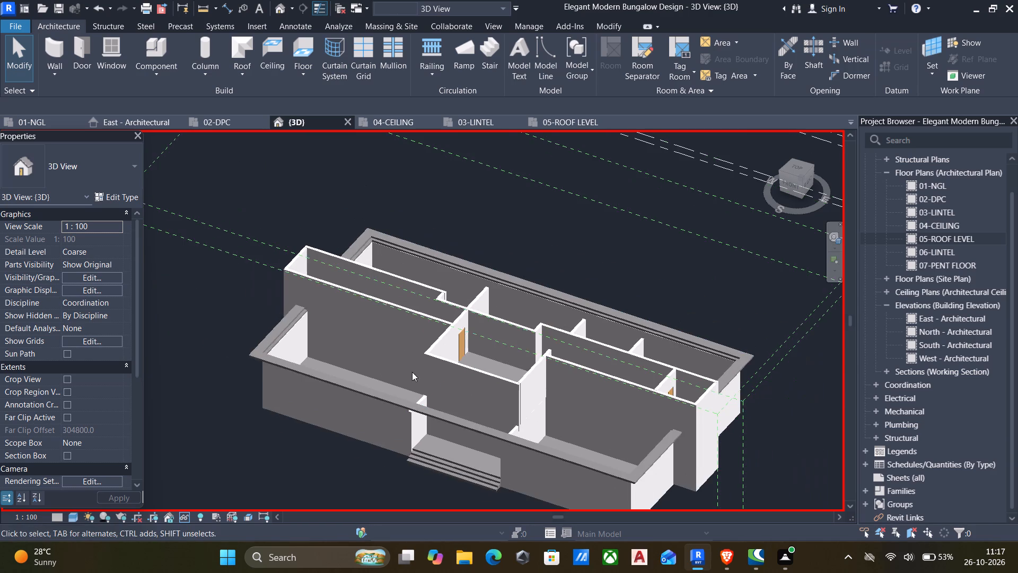
middle_click_drag(422, 377, 379, 258, "shift")
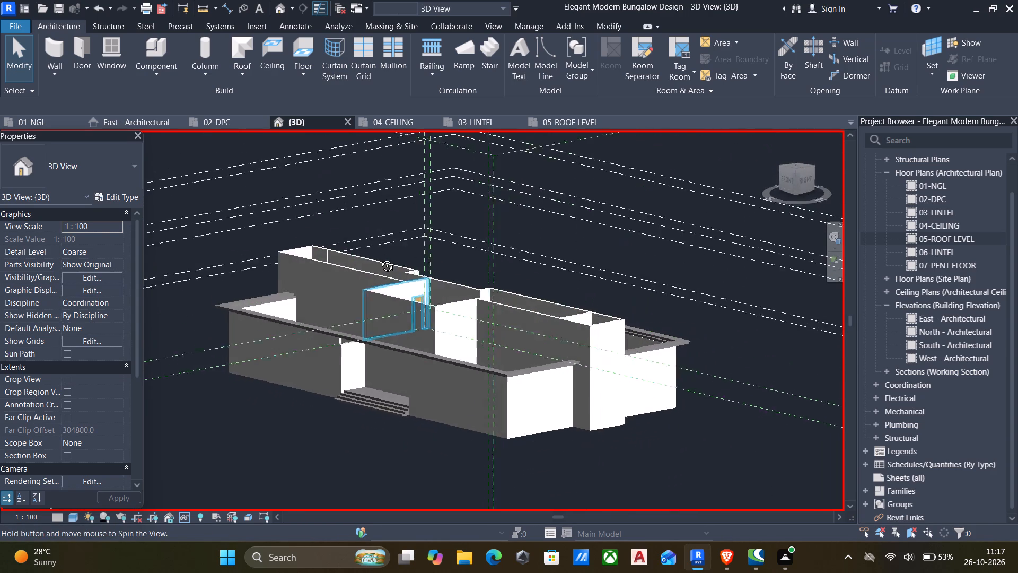
middle_click_drag(379, 258, 435, 370, "shift")
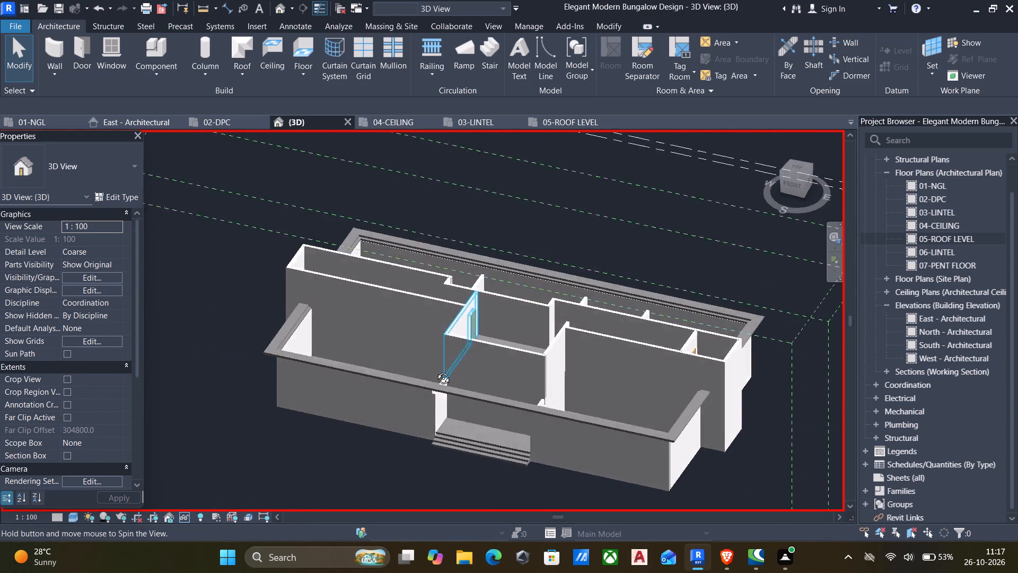
middle_click_drag(435, 370, 428, 364, "shift")
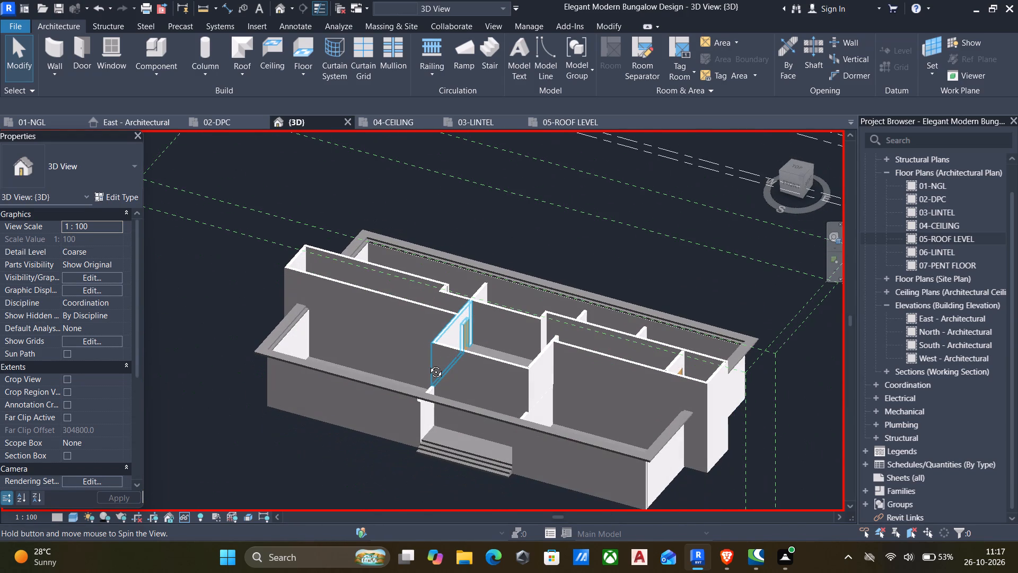
middle_click_drag(428, 364, 476, 311, "shift")
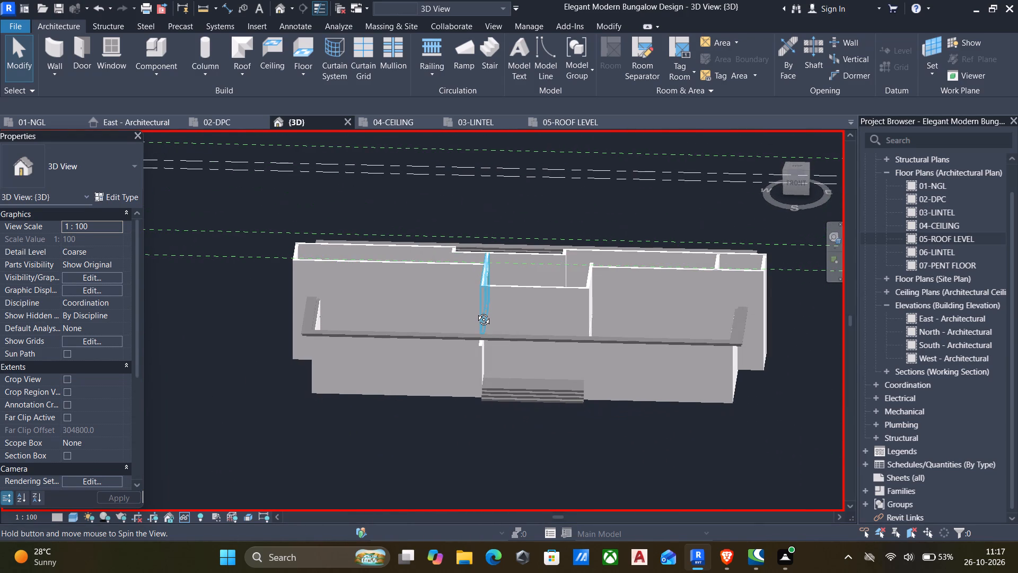
middle_click_drag(476, 311, 475, 343, "shift")
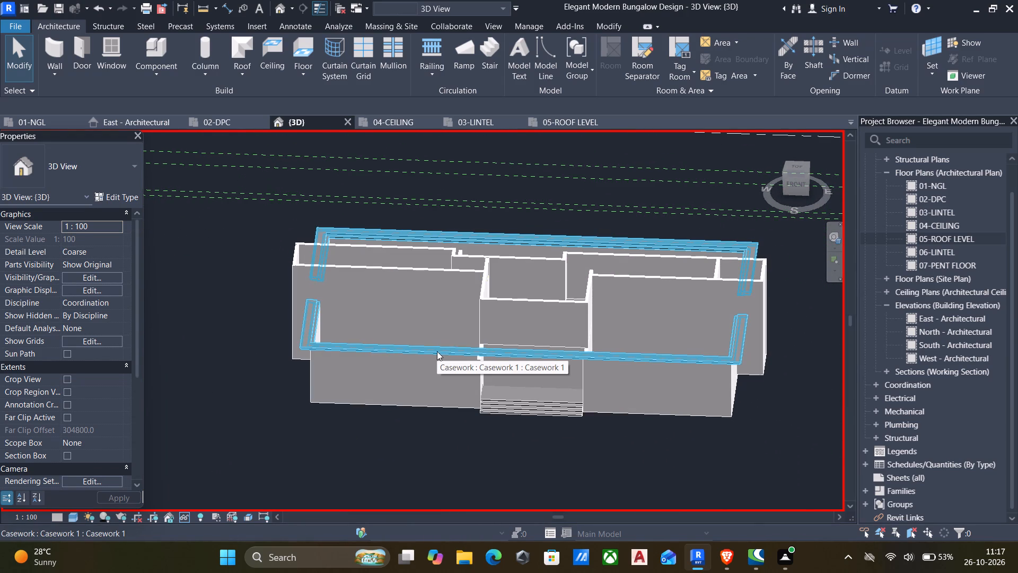
type("hr")
Examine the whole roof from several angles, including the side projections and the front entrance.
middle_click_drag(481, 390, 453, 398)
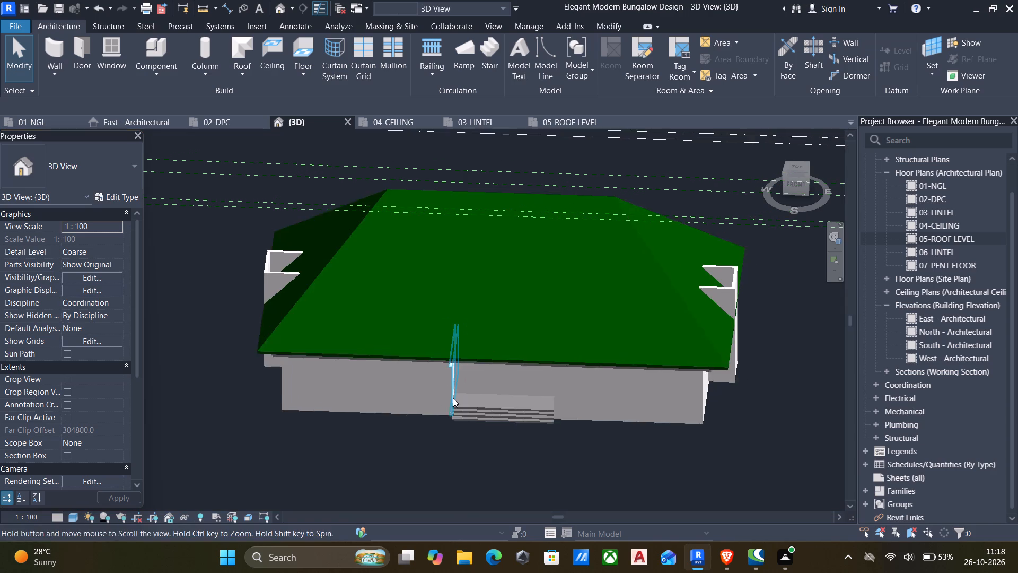
scroll(447, 400, "down", 2)
middle_click_drag(436, 398, 356, 417, "shift")
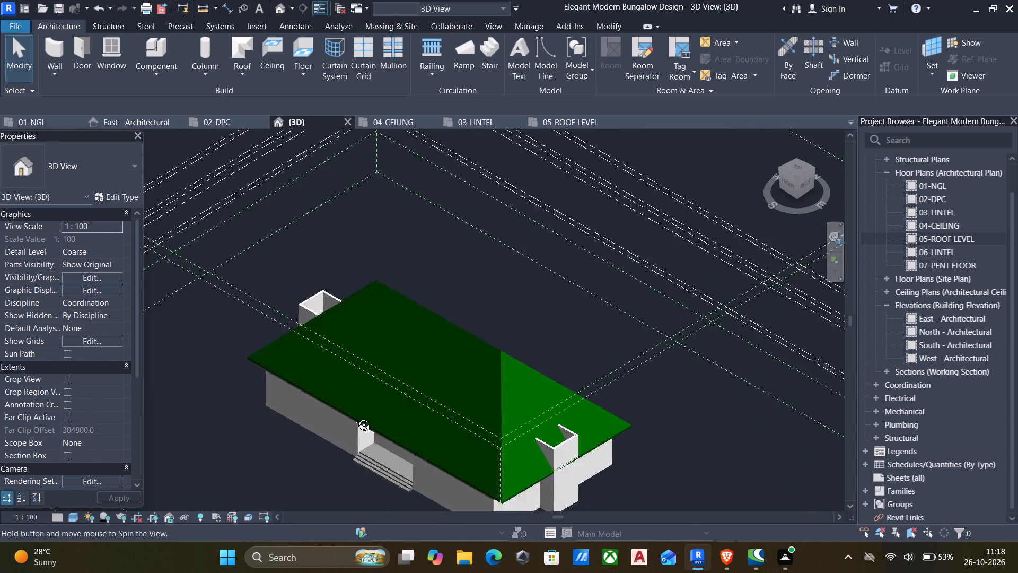
middle_click_drag(356, 417, 356, 414, "shift")
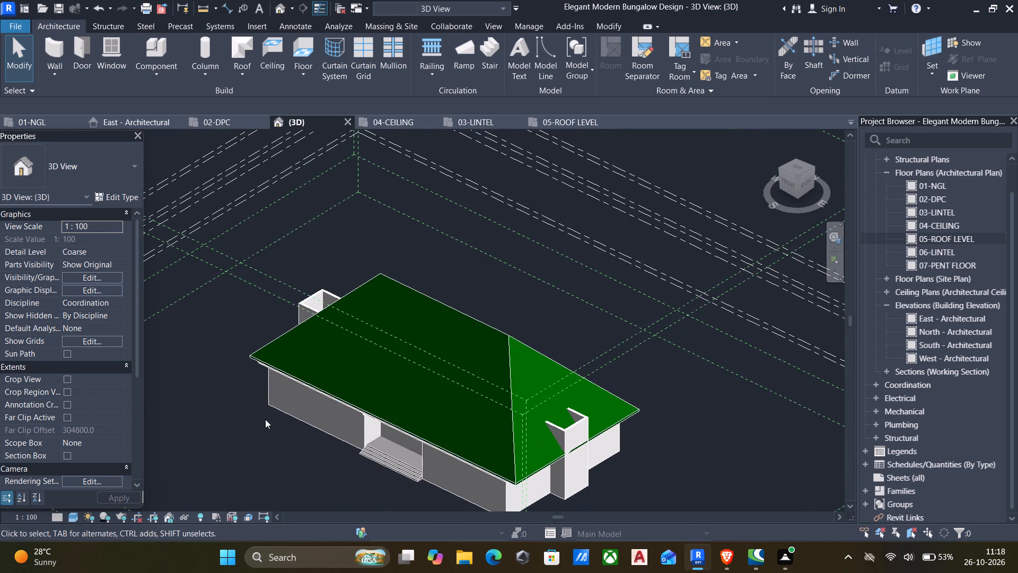
scroll(378, 404, "down", 4)
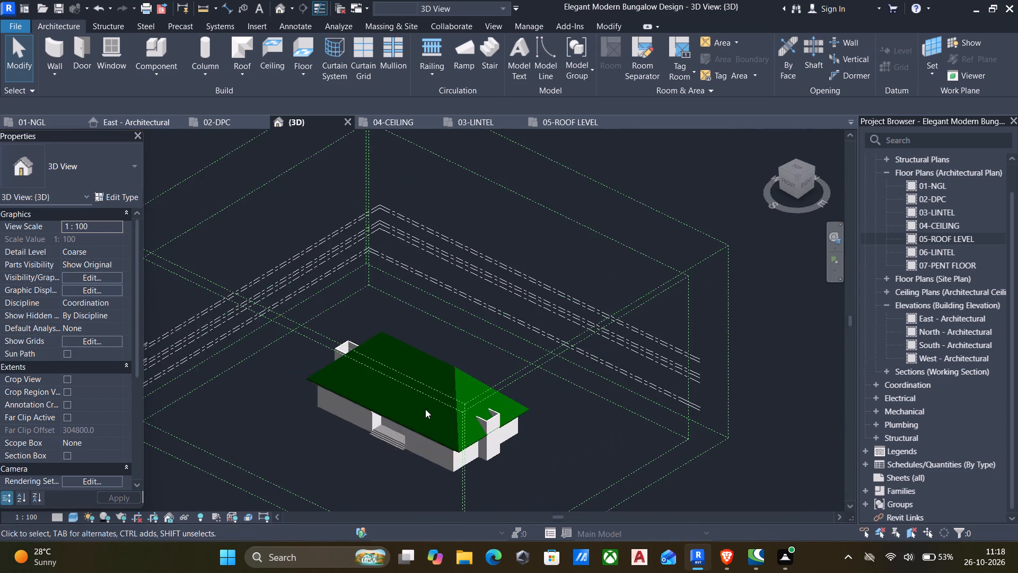
scroll(425, 409, "down", 4)
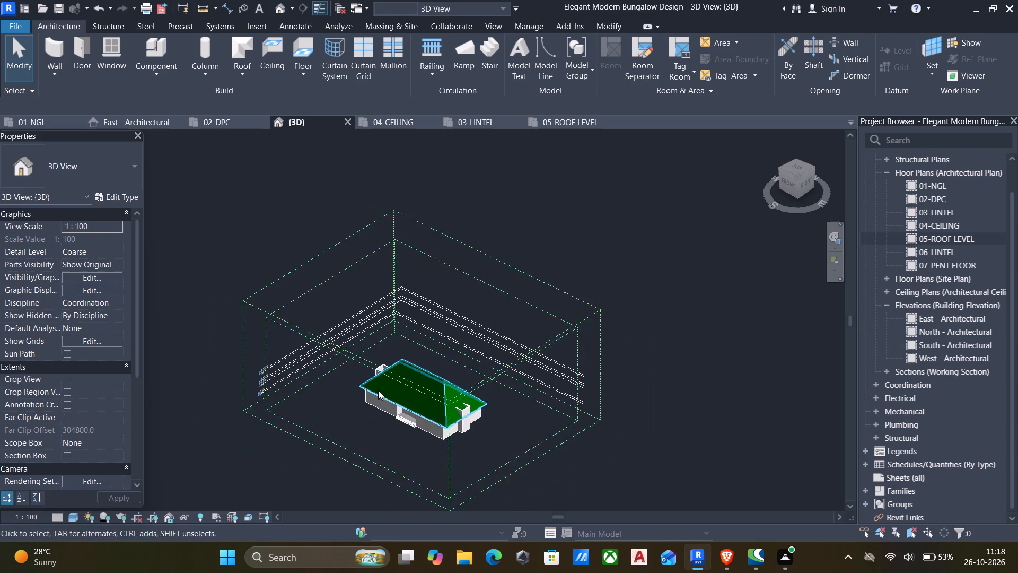
scroll(378, 390, "up", 6)
middle_click_drag(373, 396, 499, 497, "shift")
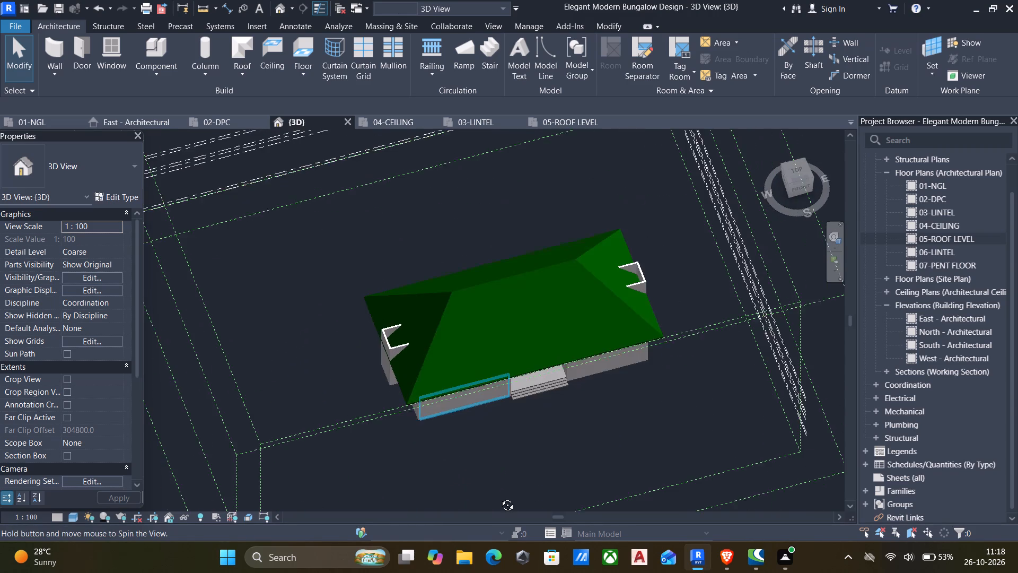
middle_click_drag(499, 497, 497, 499, "shift")
Open the hipped roof's footprint sketch for editing, seen from the top.
left_click(470, 285)
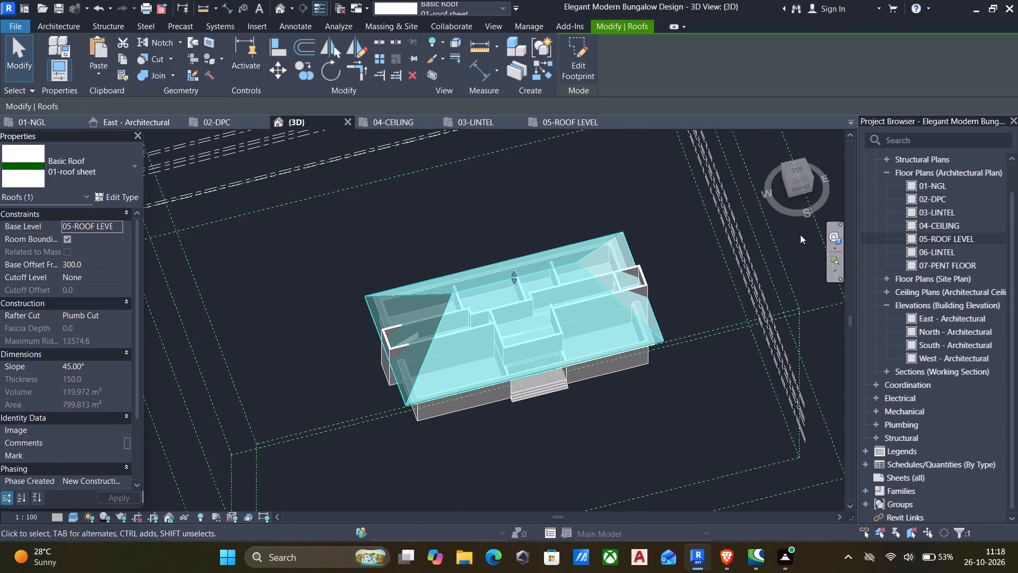
left_click(794, 168)
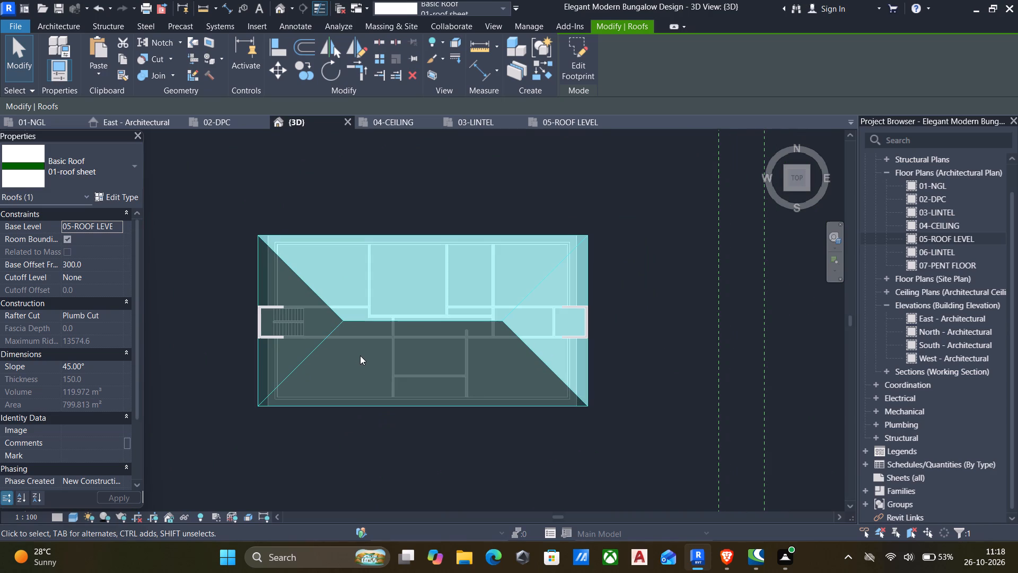
left_click(574, 57)
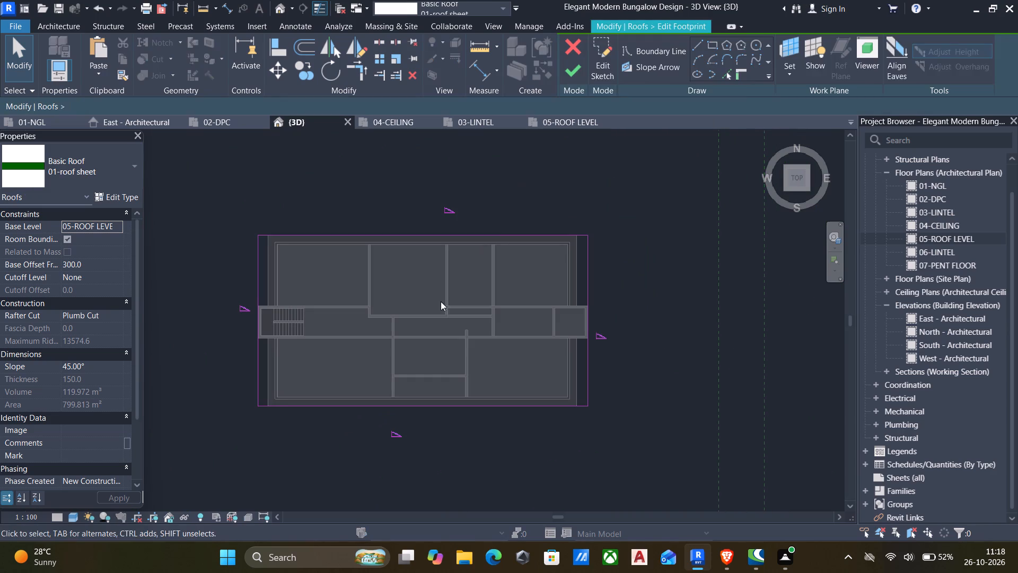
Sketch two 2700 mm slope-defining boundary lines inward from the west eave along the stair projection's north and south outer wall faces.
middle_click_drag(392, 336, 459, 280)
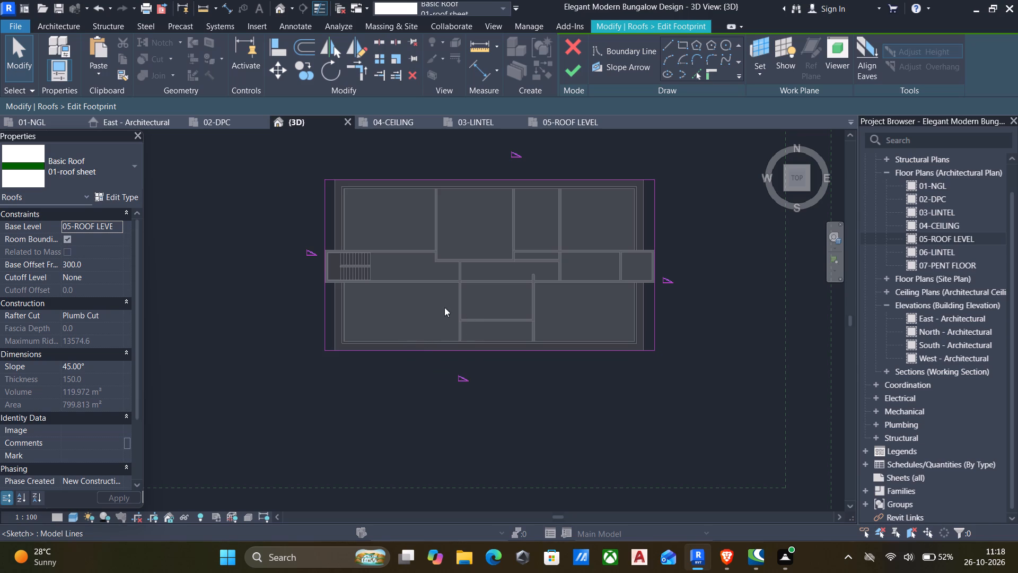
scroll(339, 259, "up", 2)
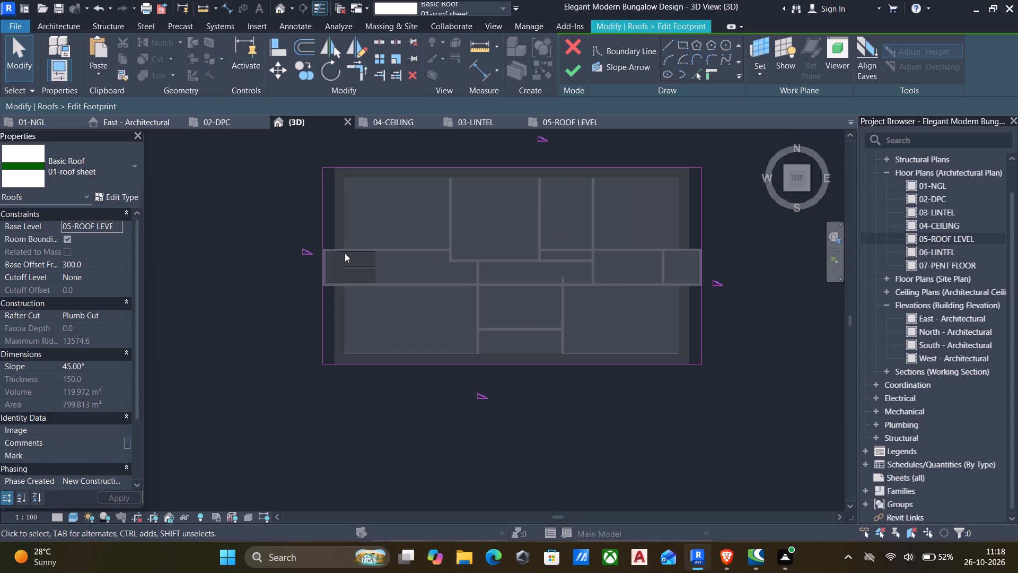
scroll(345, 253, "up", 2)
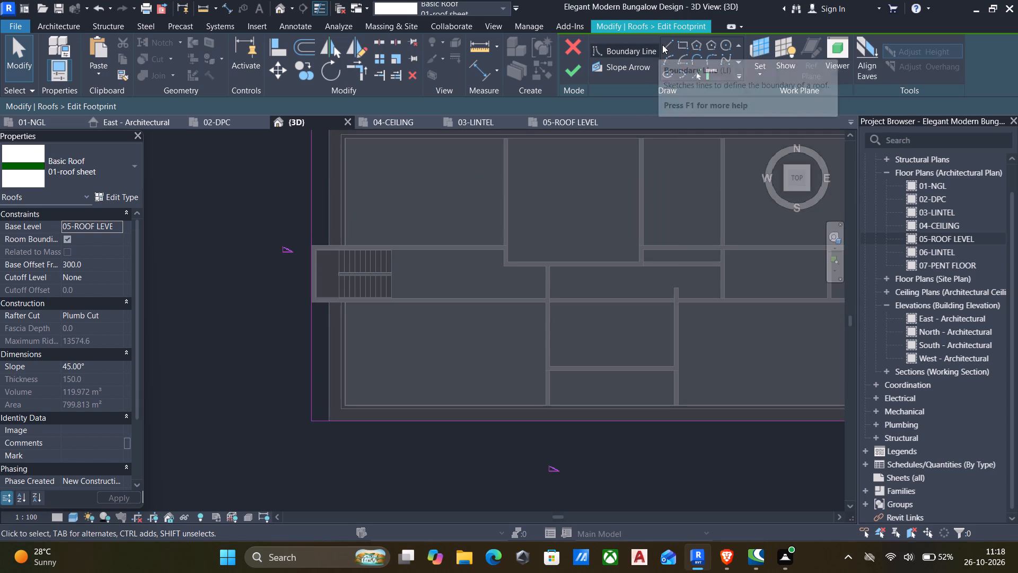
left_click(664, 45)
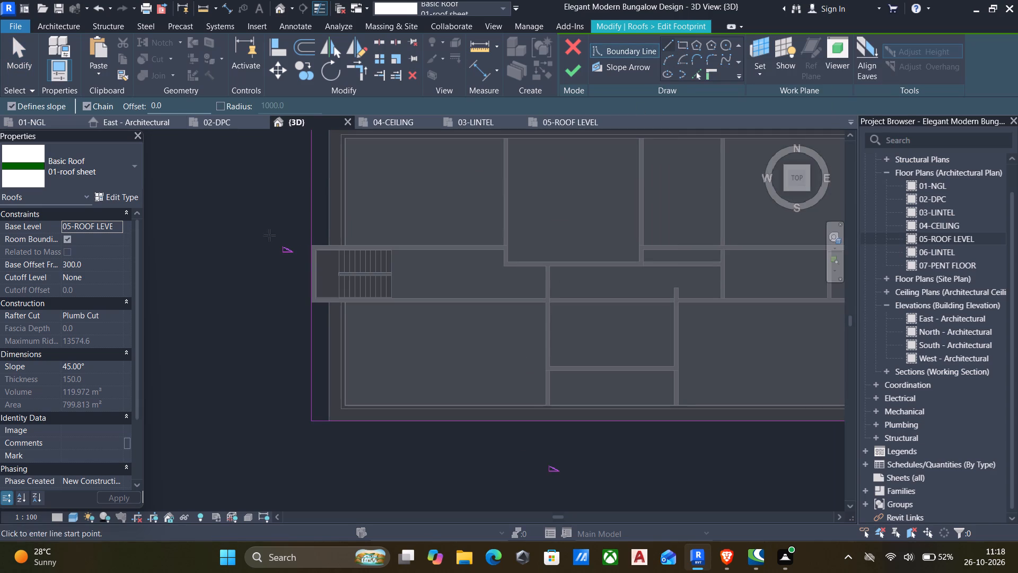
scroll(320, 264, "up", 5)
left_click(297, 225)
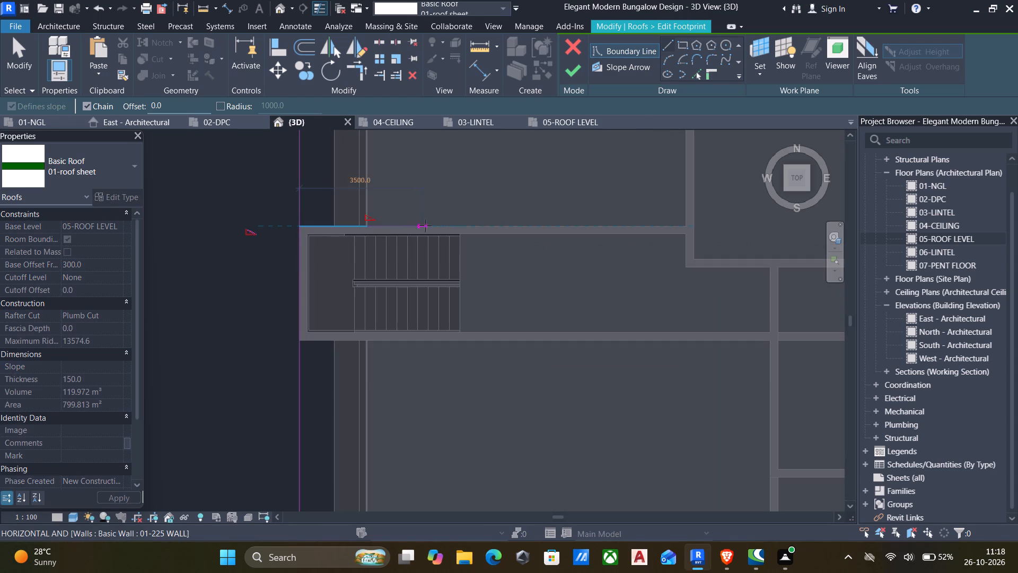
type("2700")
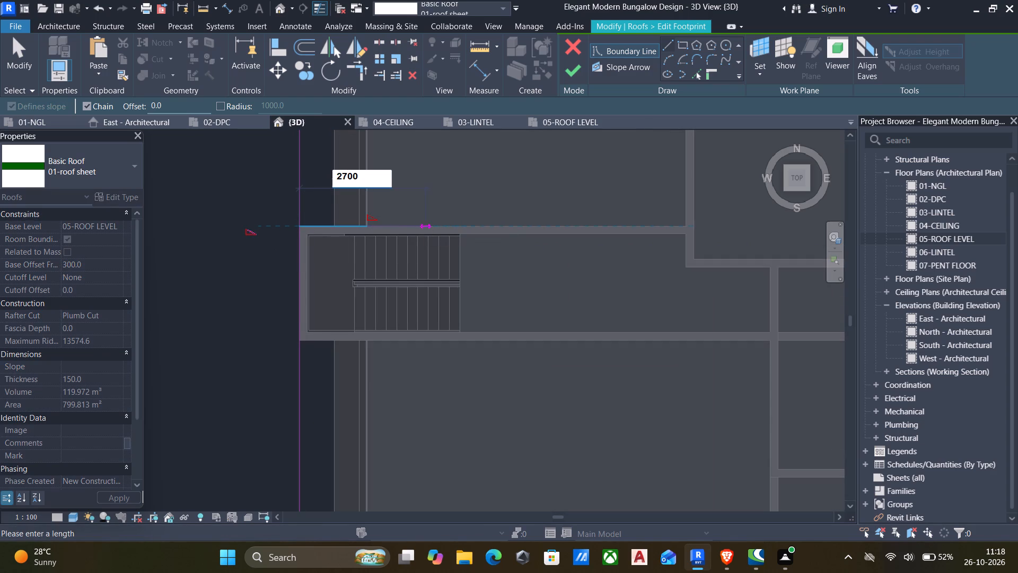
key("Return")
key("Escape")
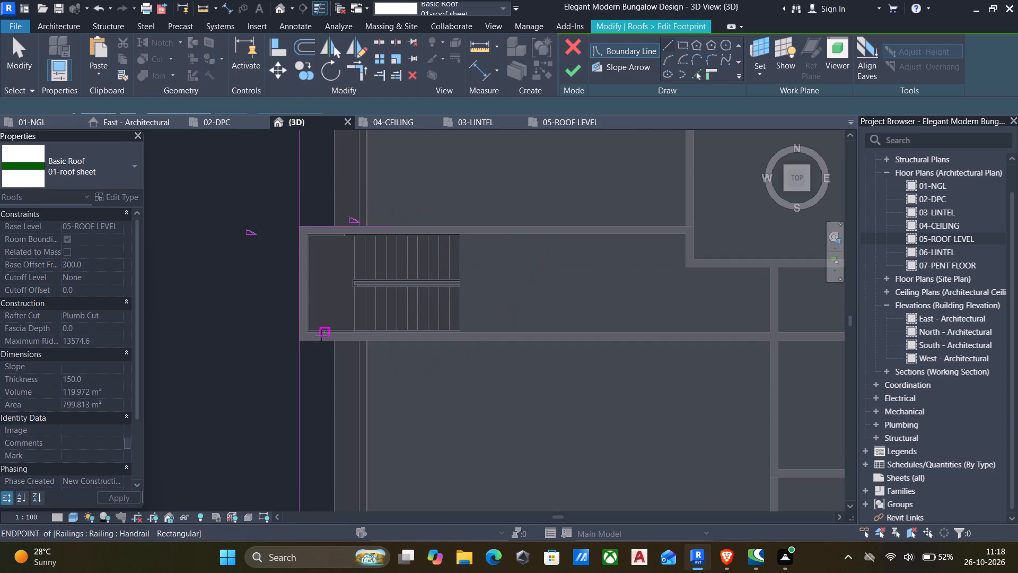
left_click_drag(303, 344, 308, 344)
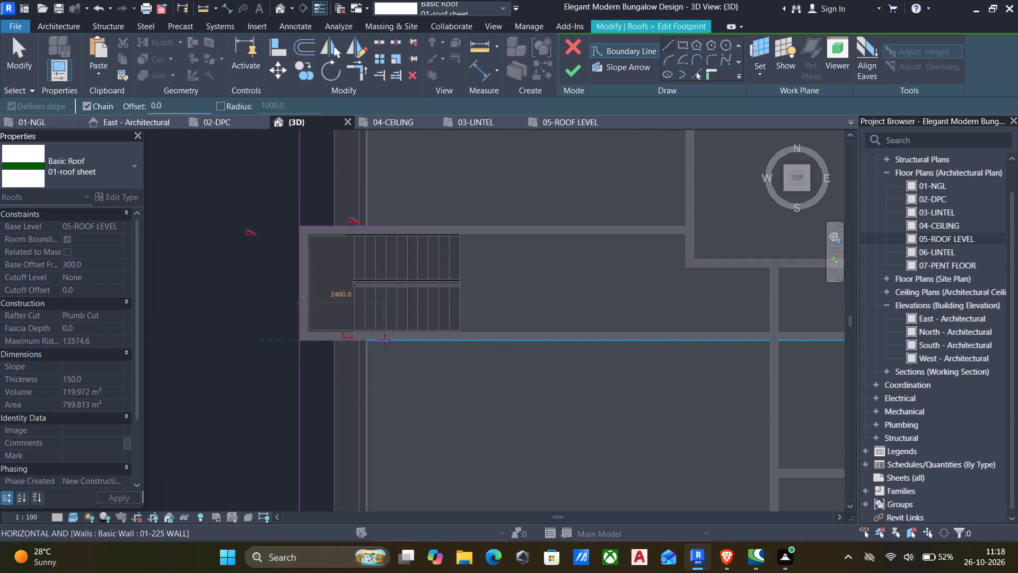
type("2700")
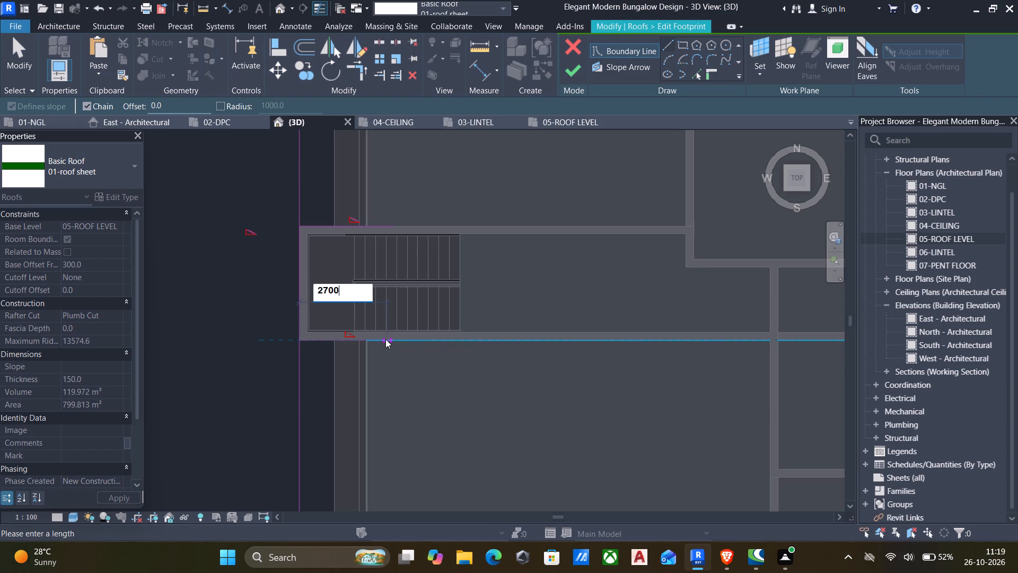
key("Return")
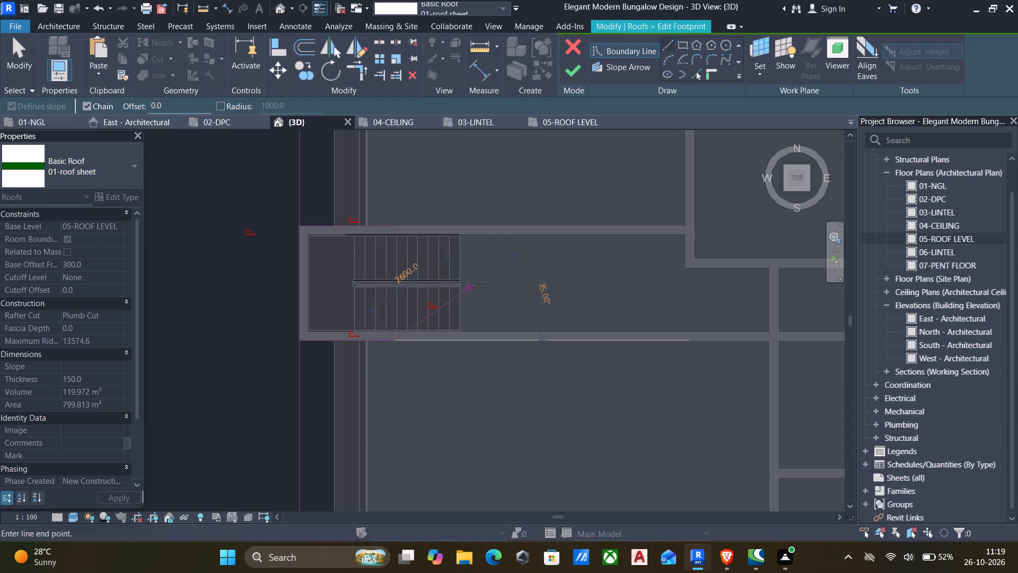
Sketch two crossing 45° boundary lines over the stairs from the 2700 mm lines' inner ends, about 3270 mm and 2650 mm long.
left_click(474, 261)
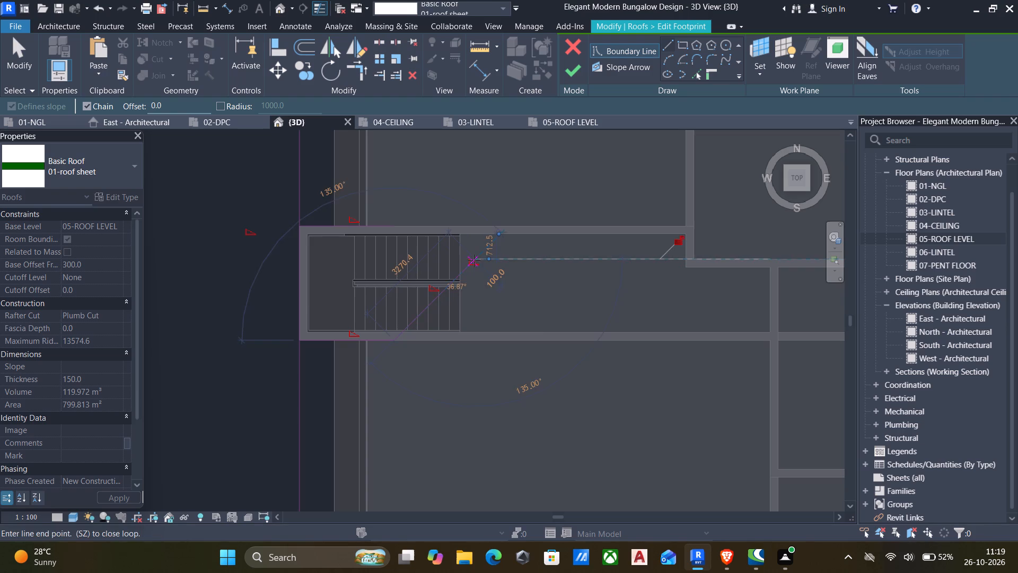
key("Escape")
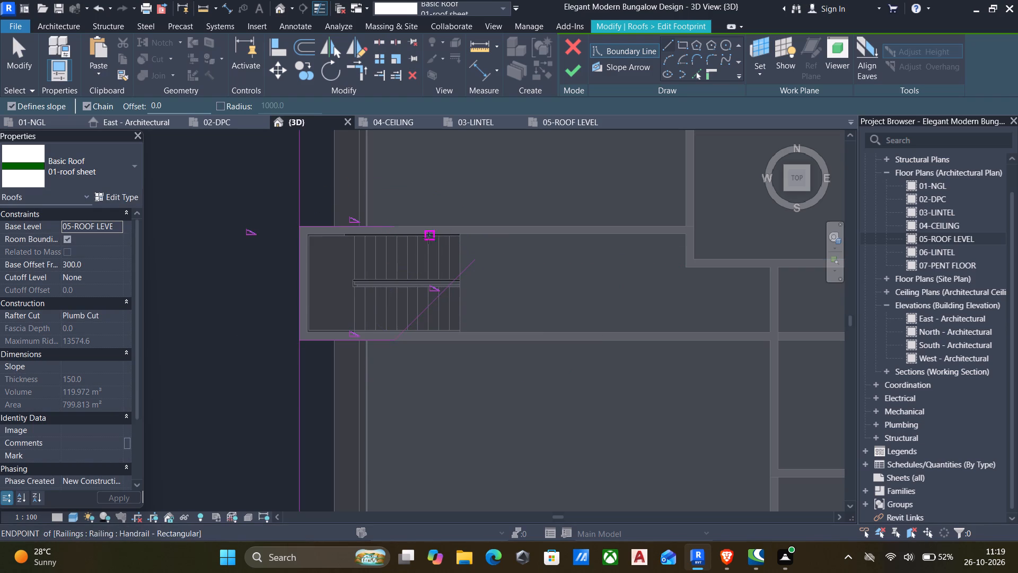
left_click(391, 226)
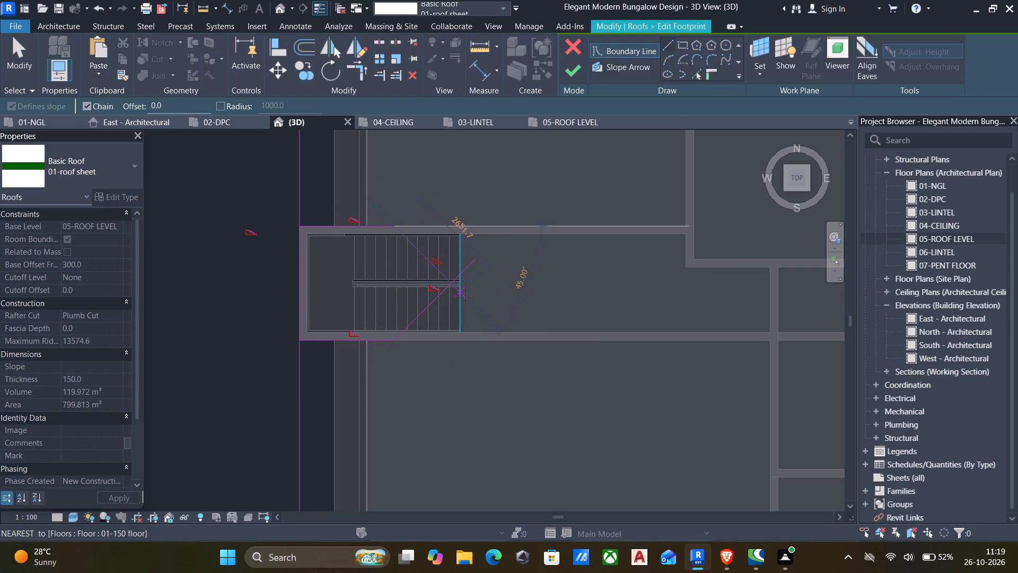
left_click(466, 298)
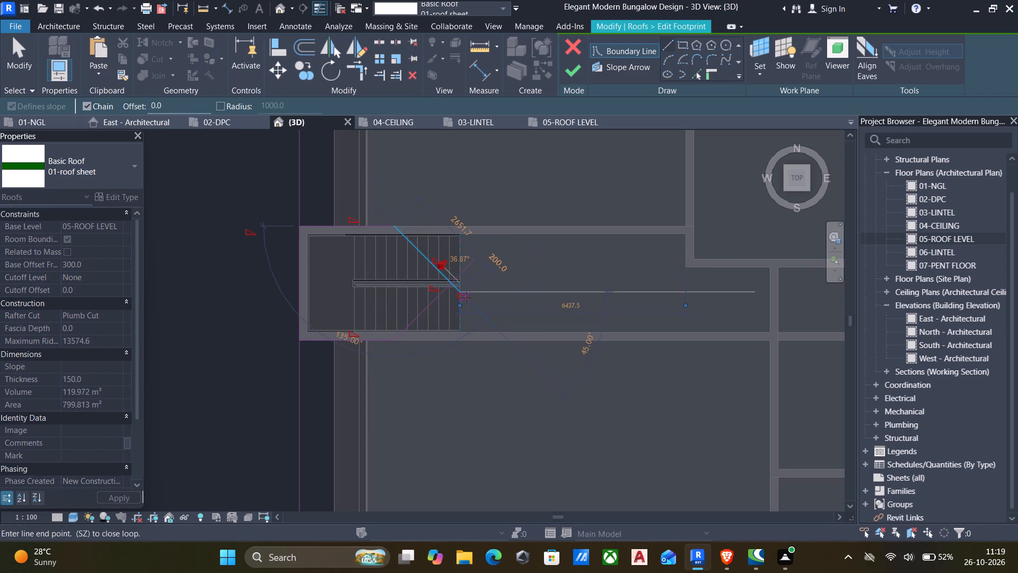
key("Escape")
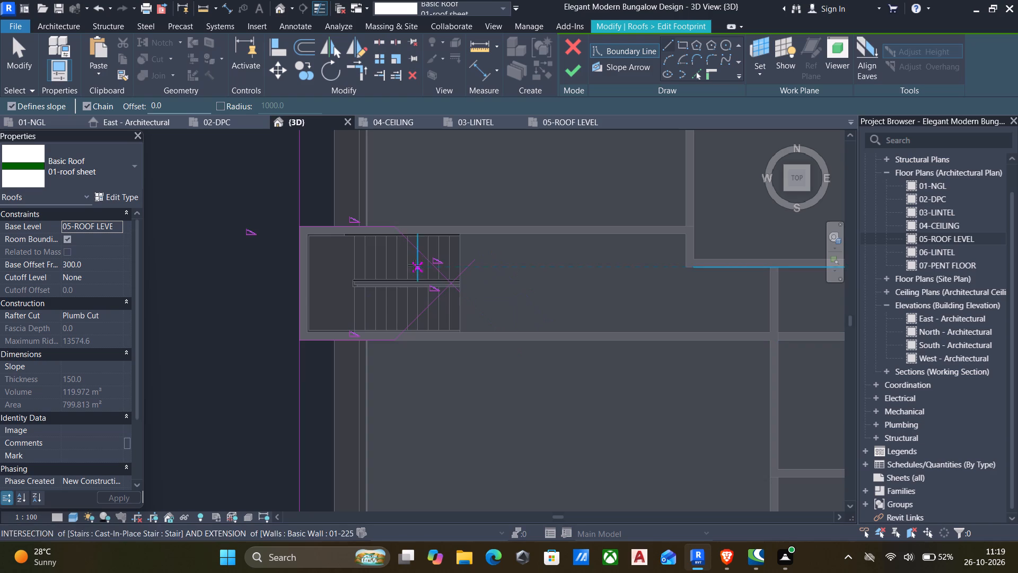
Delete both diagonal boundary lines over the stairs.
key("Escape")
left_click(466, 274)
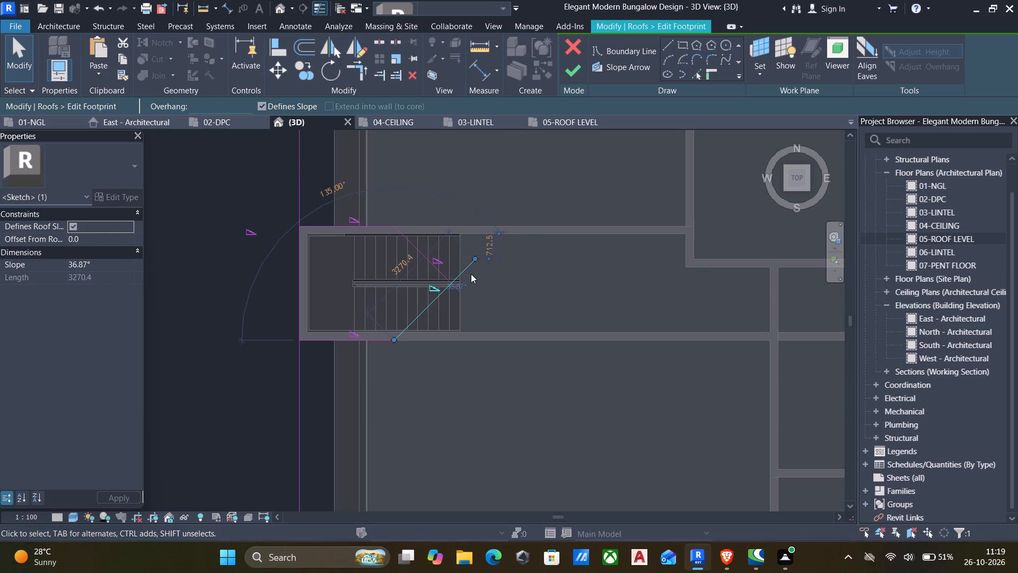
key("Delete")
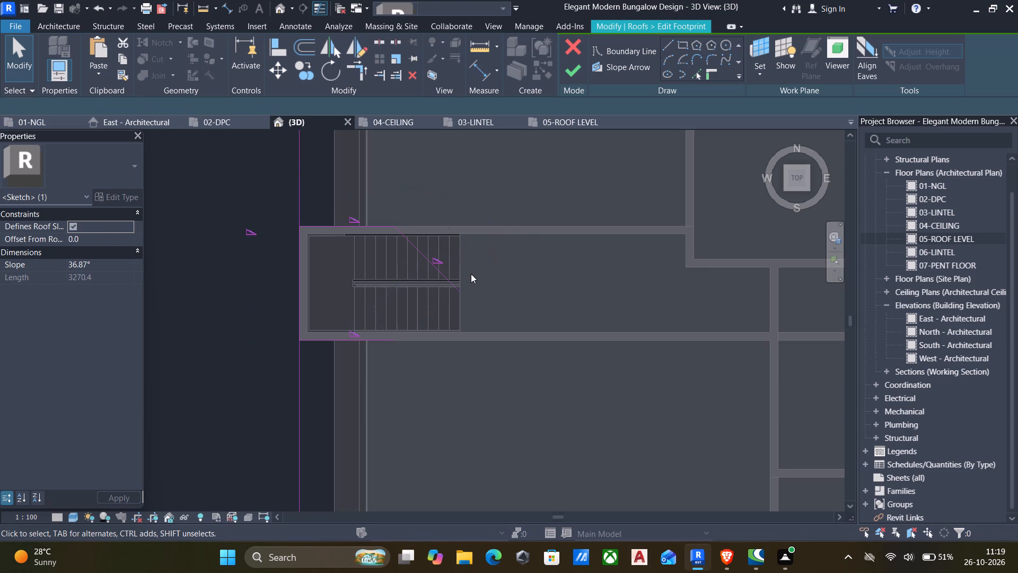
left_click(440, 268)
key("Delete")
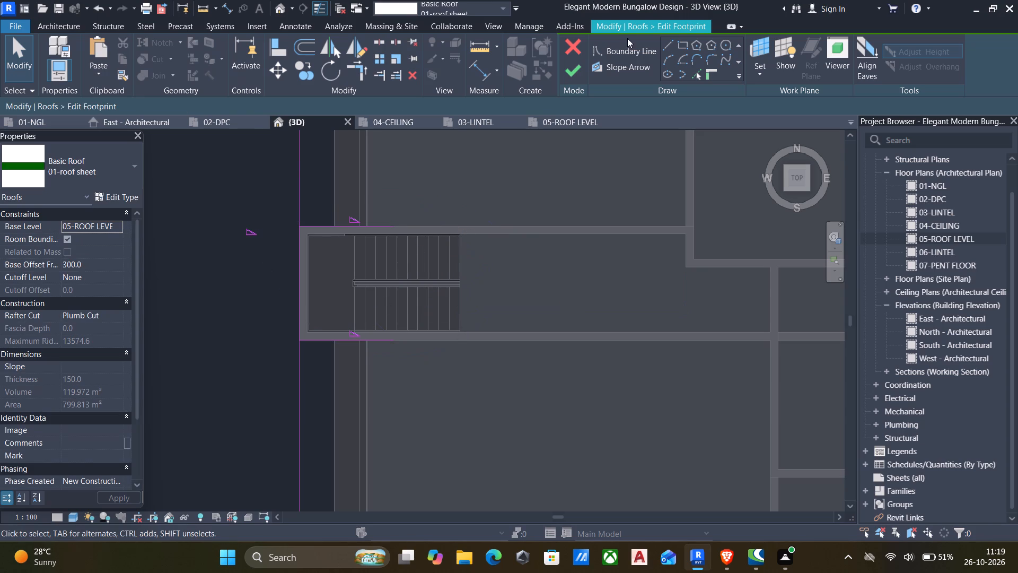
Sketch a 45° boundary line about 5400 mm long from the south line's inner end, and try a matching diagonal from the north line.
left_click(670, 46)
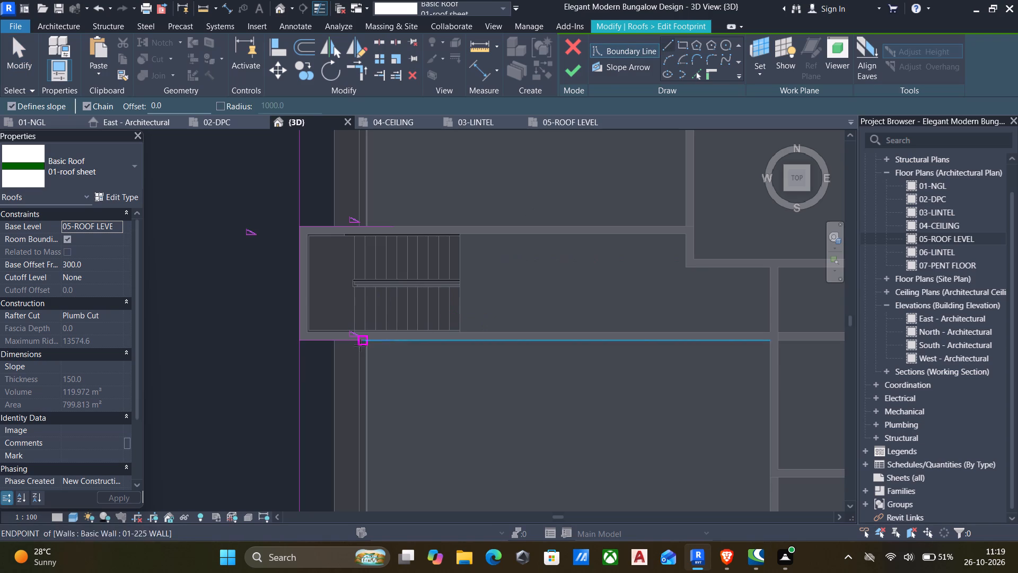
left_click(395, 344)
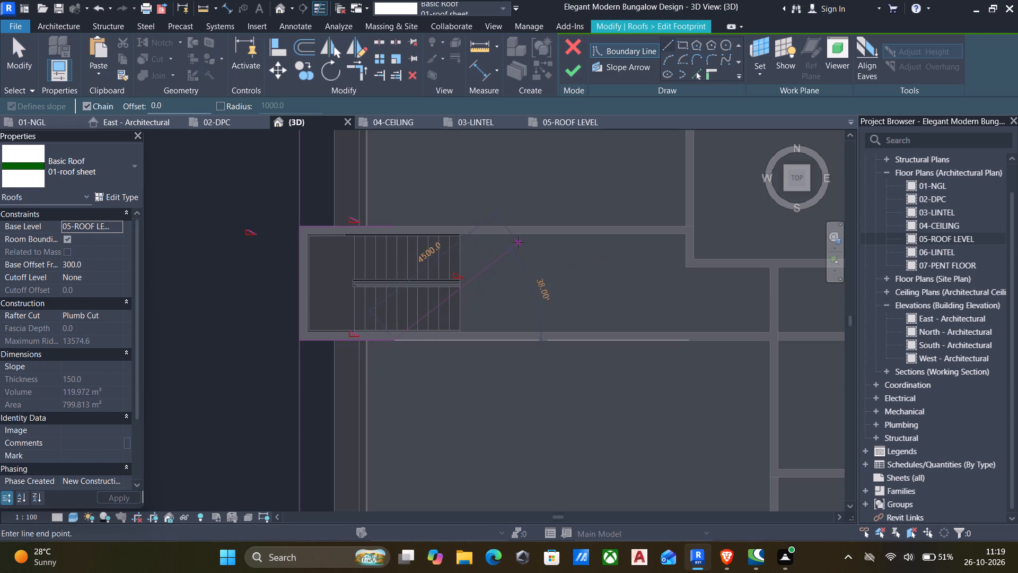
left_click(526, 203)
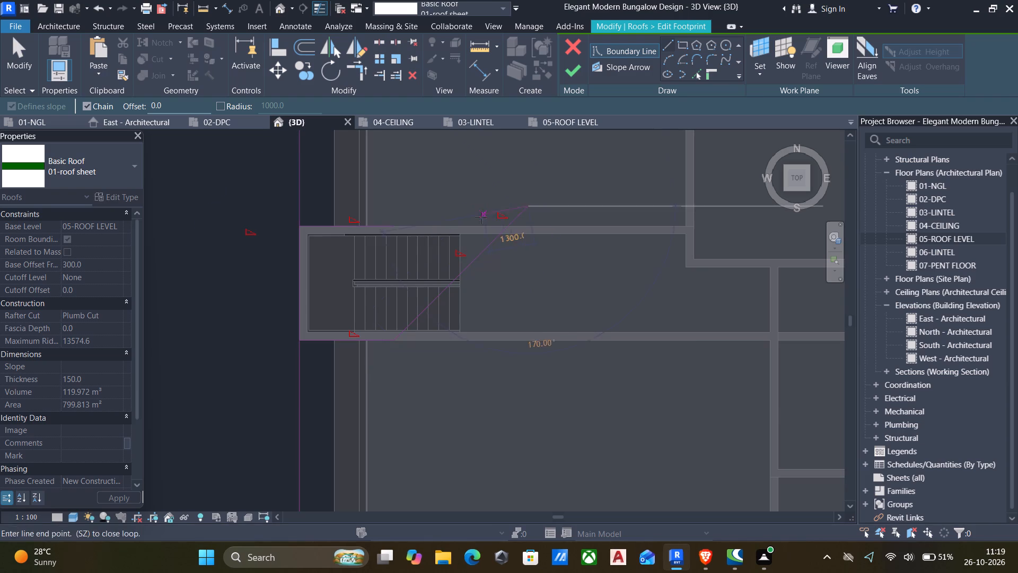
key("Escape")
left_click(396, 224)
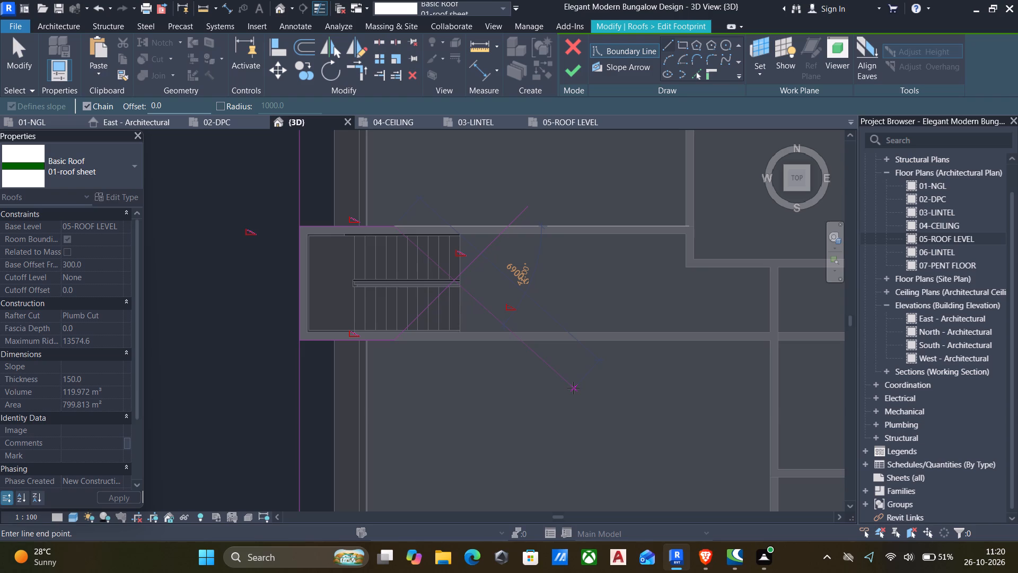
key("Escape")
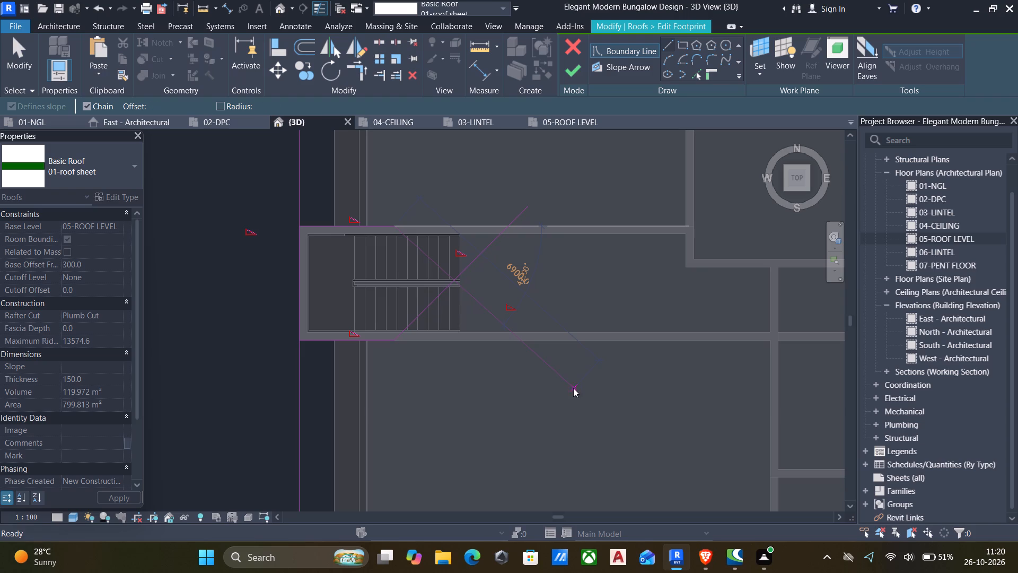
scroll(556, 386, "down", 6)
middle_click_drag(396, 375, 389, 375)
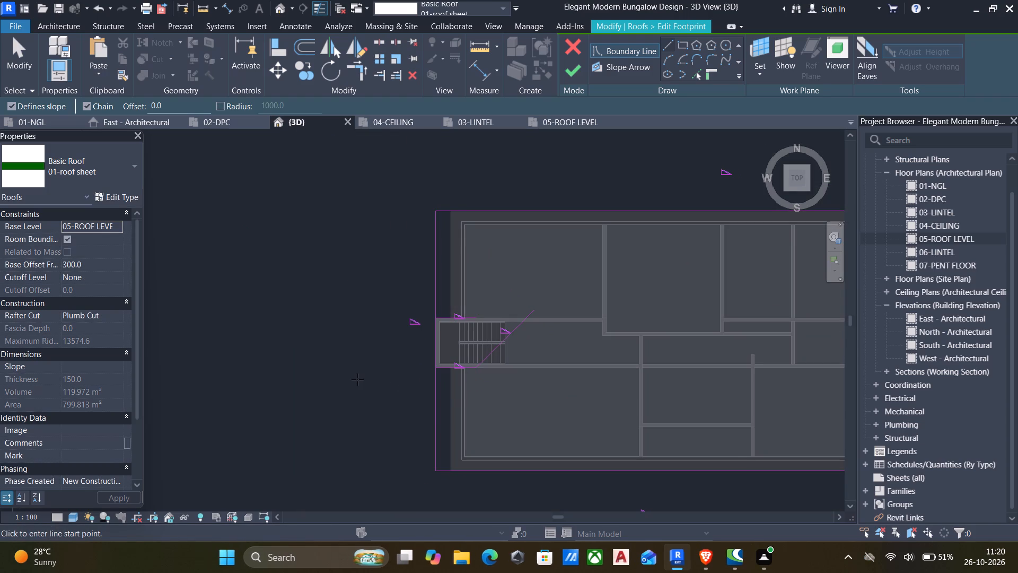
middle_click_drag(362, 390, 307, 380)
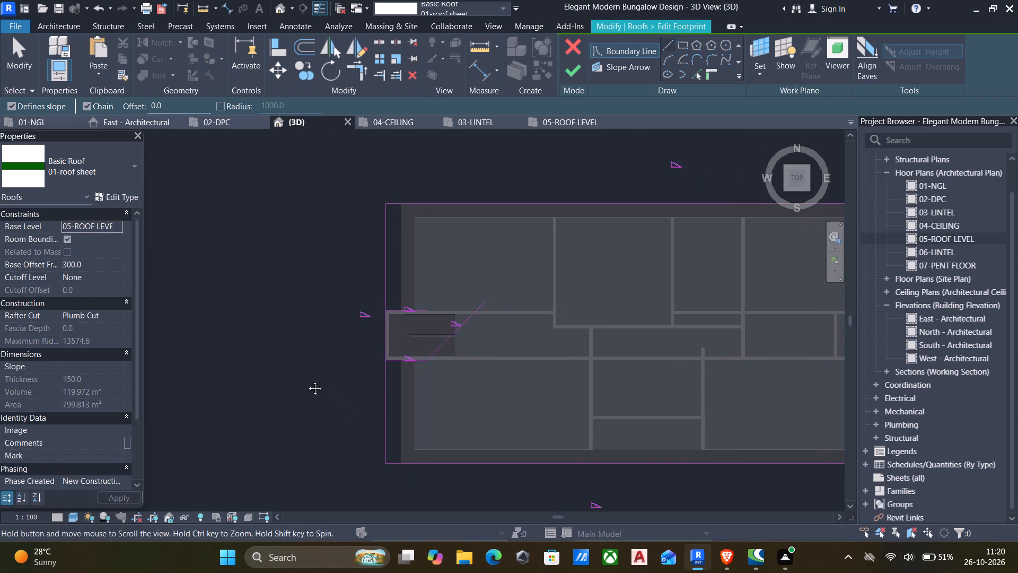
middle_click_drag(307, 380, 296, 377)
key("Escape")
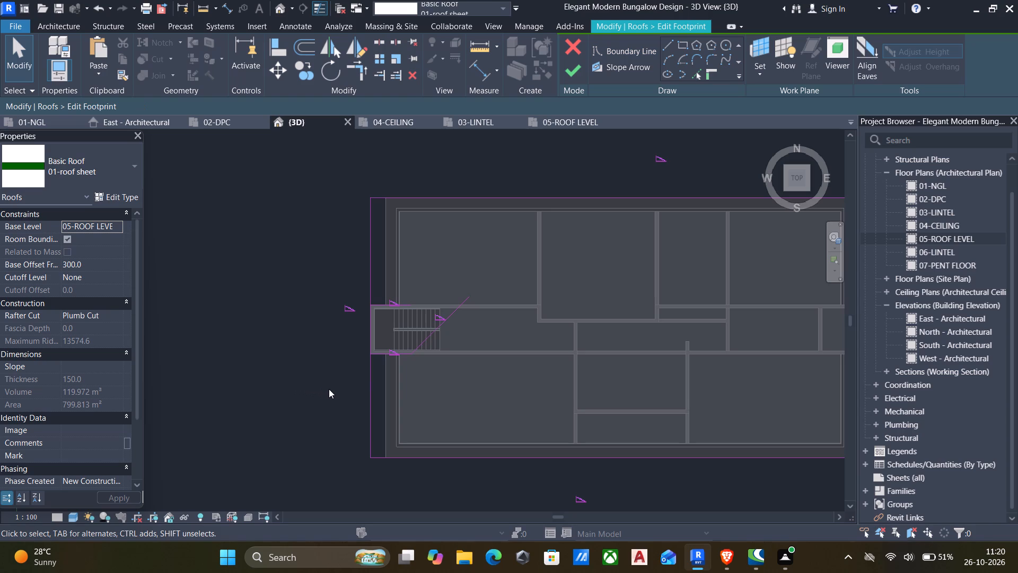
Delete all boundary lines of the roof footprint sketch, including the outer rectangle.
scroll(300, 381, "down", 4)
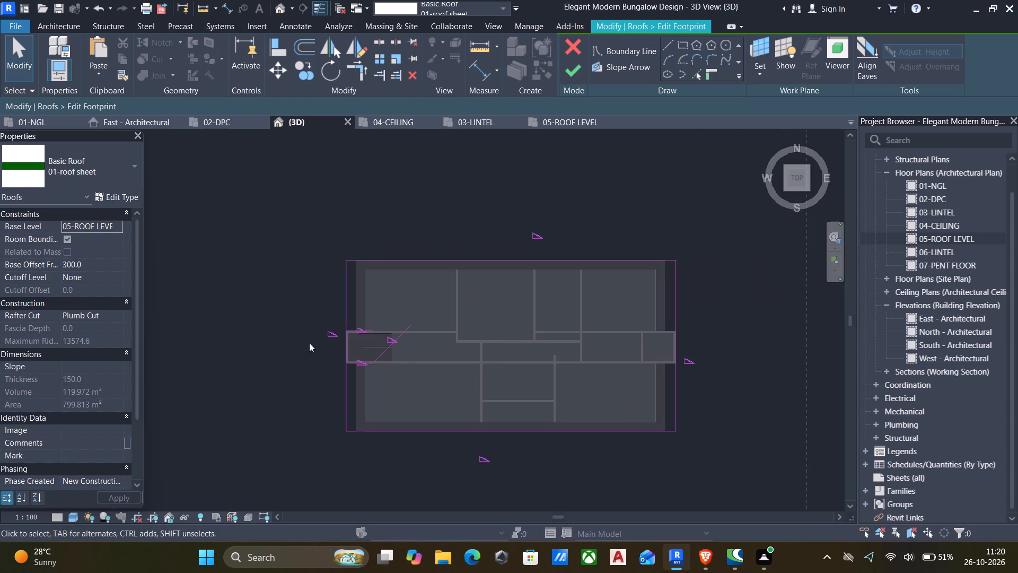
left_click_drag(273, 258, 685, 467)
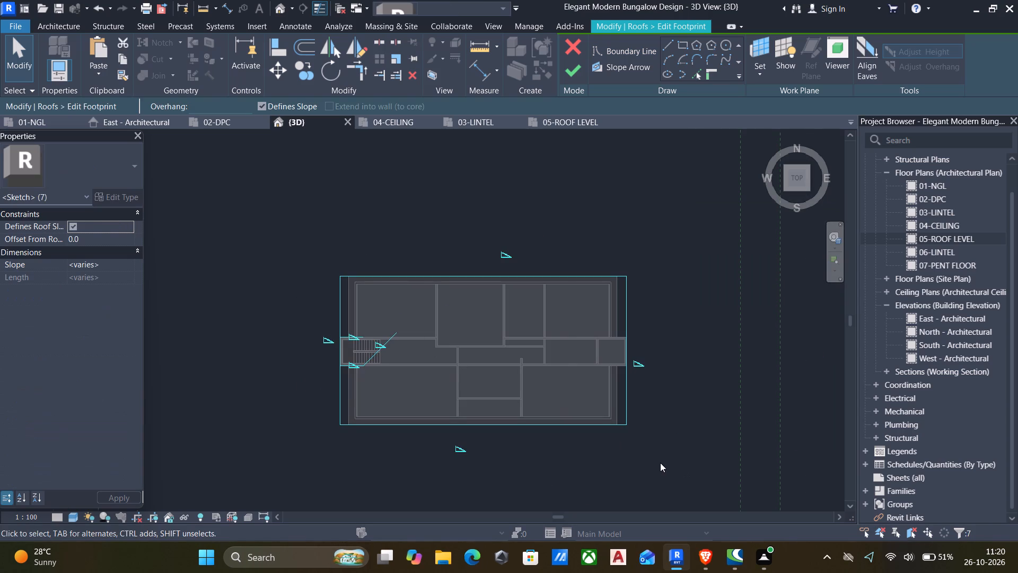
key("Delete")
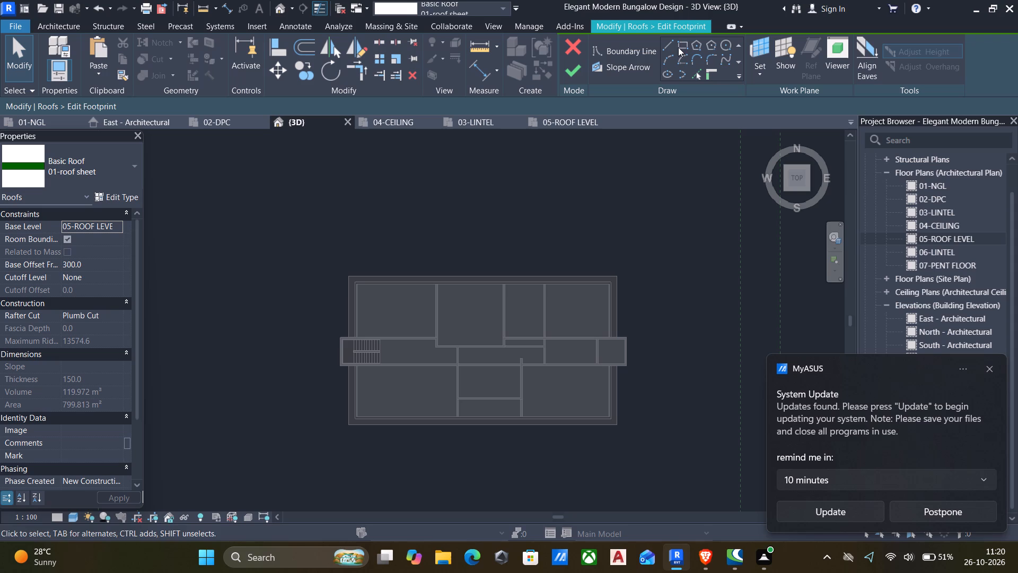
Sketch a rectangular roof boundary about 32575 mm wide from the stair projection's inner north-west corner to the east projection, level with the south slab edge.
left_click(680, 46)
scroll(345, 354, "up", 10)
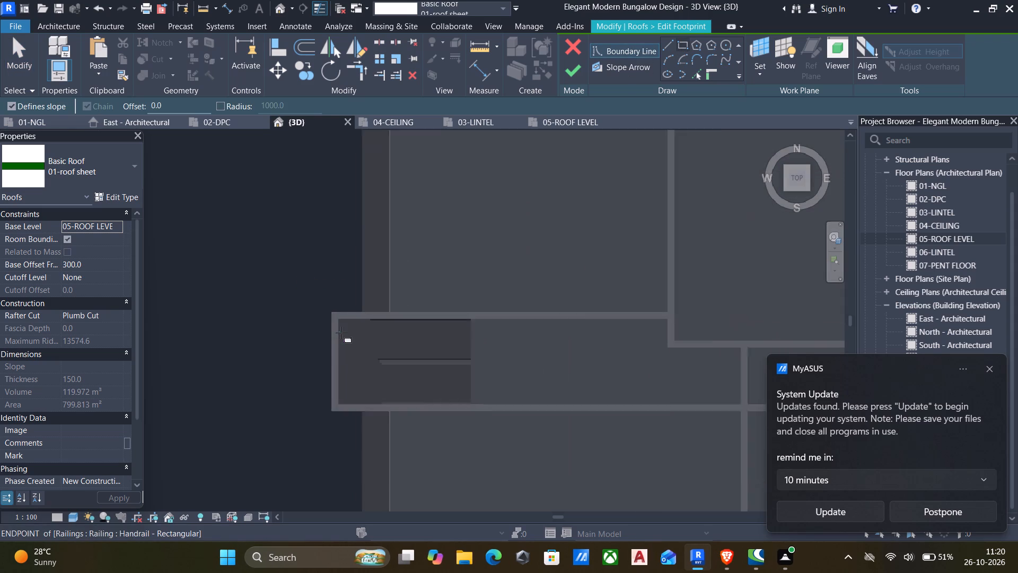
scroll(329, 328, "up", 6)
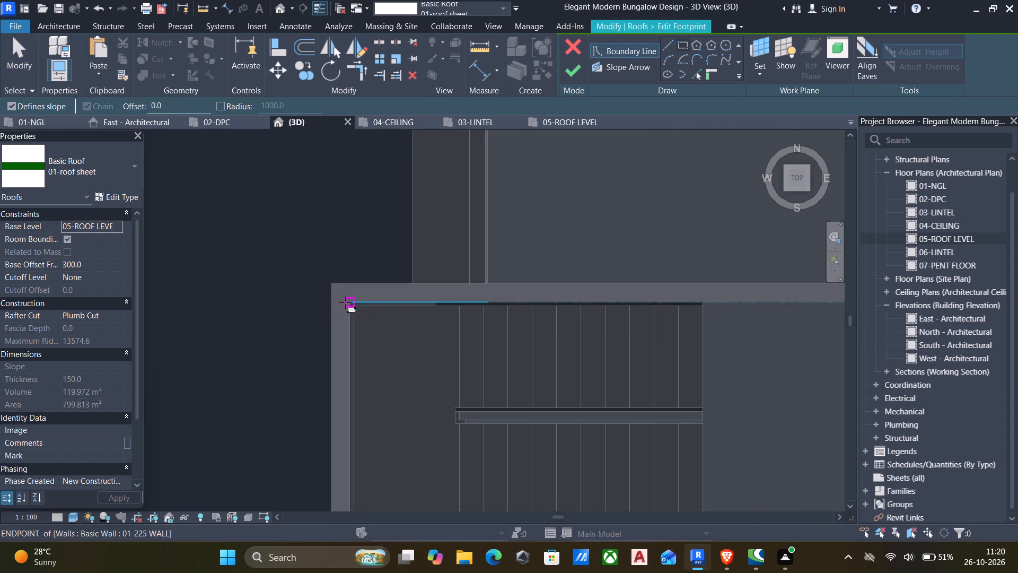
left_click(346, 302)
scroll(419, 357, "down", 6)
middle_click_drag(422, 382, 331, 336)
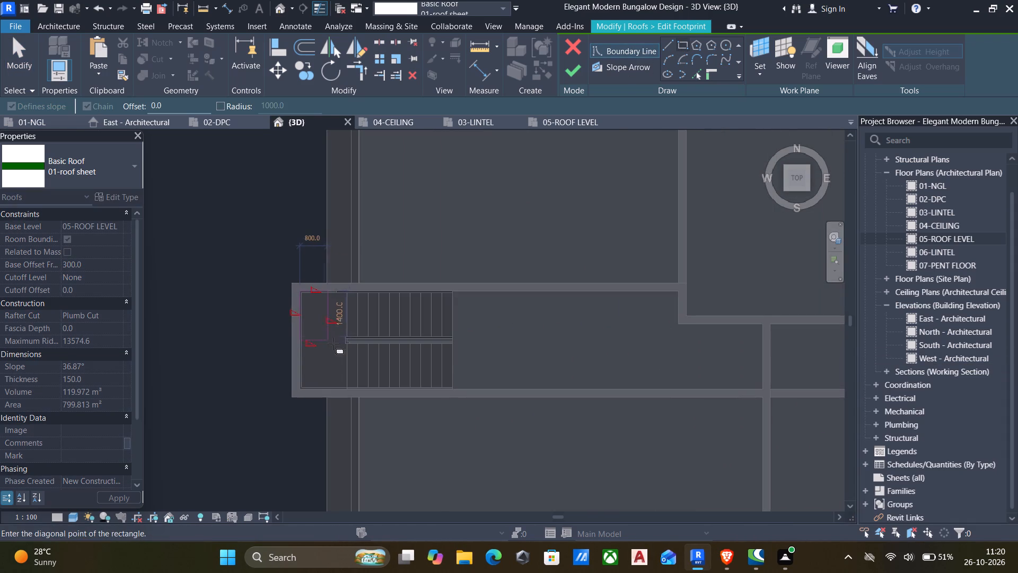
scroll(337, 348, "down", 3)
middle_click_drag(352, 366, 225, 297)
scroll(255, 321, "down", 5)
middle_click_drag(362, 358, 343, 364)
scroll(355, 367, "up", 3)
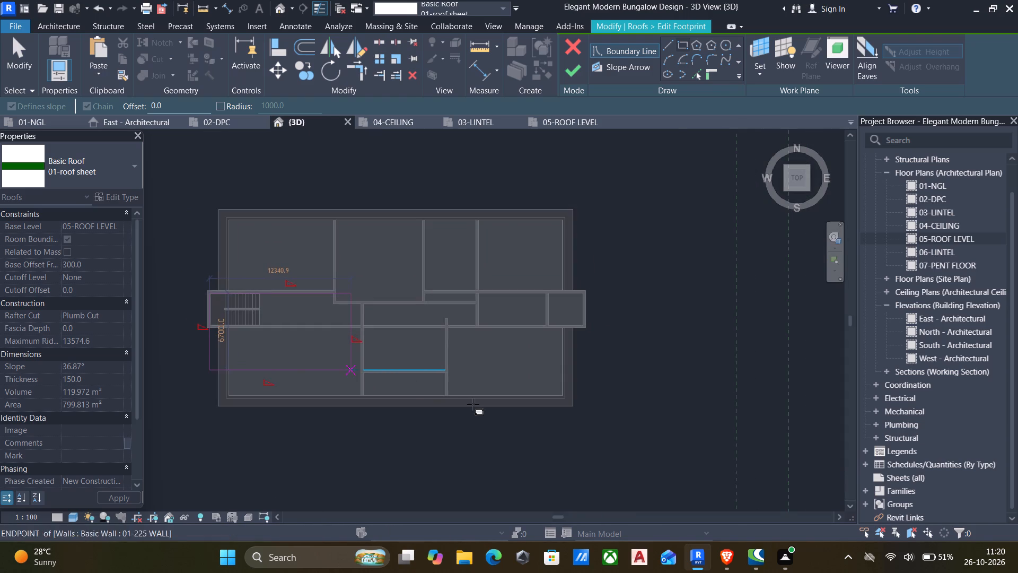
scroll(473, 404, "up", 1)
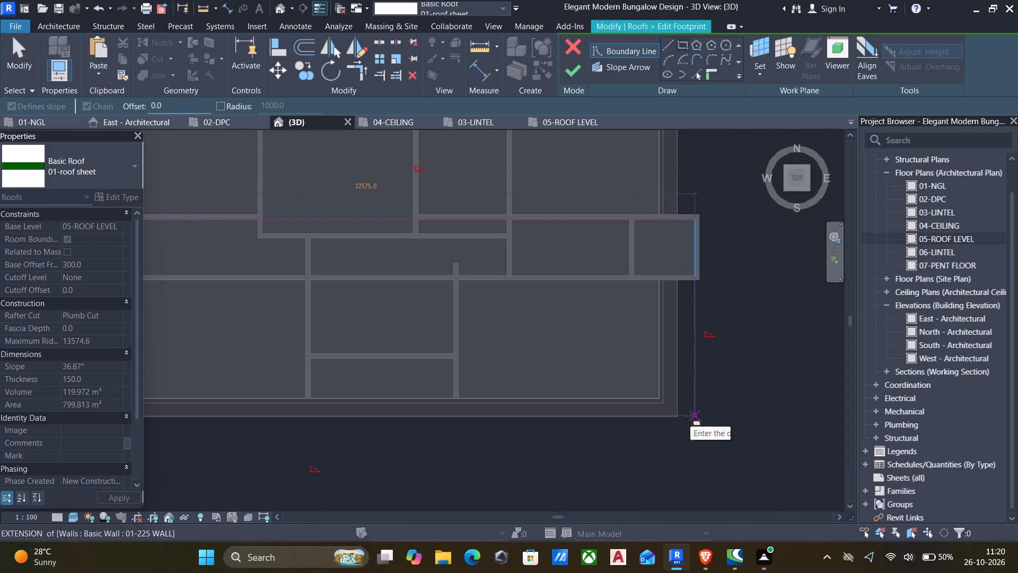
scroll(690, 415, "up", 1)
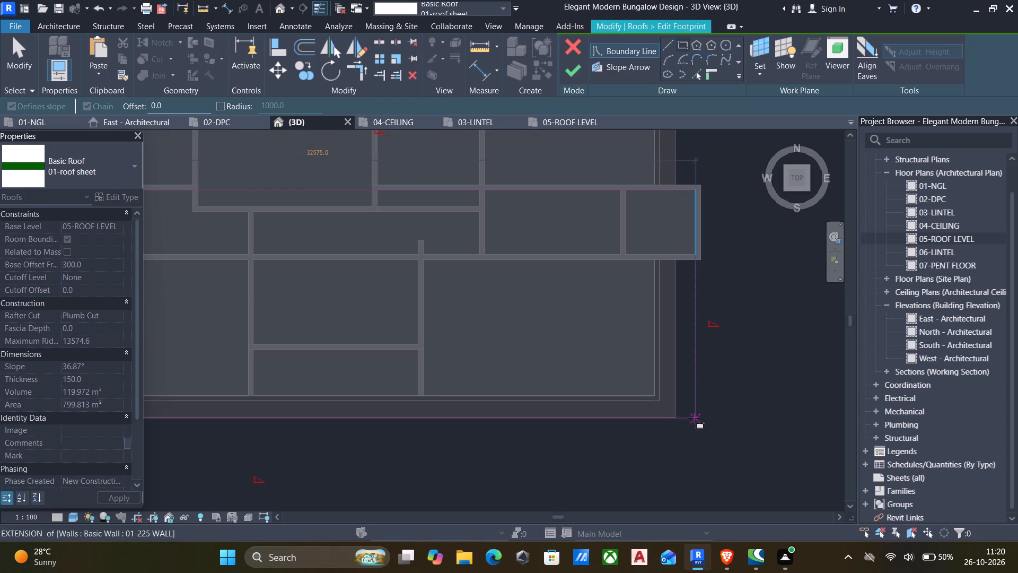
left_click(694, 418)
key("Escape")
scroll(555, 449, "up", 6)
key("Escape")
Align the boundary rectangle's south and north lines with the south and north outer edges of the main block.
type("al")
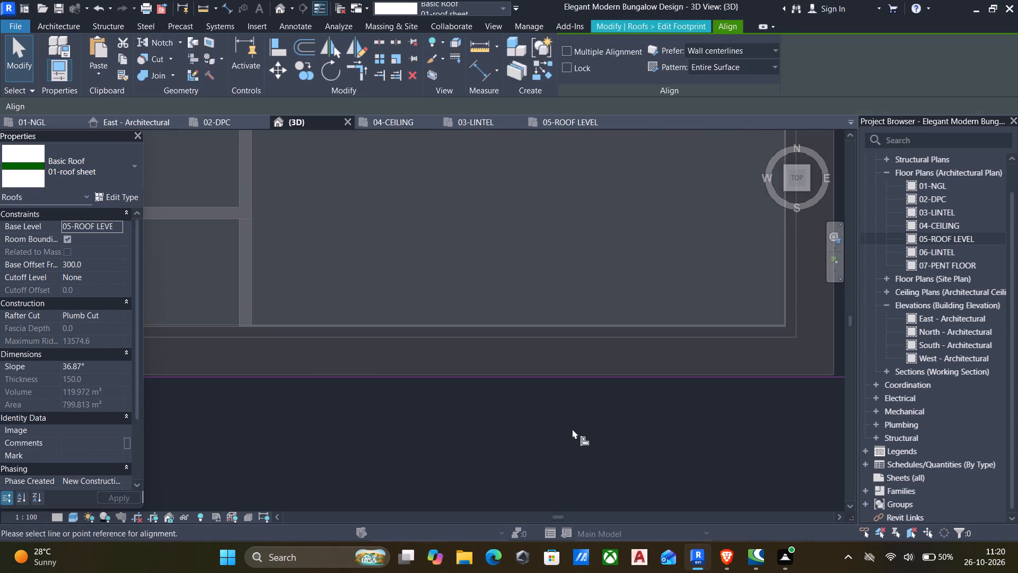
scroll(578, 380, "up", 5)
left_click(576, 372)
left_click(576, 374)
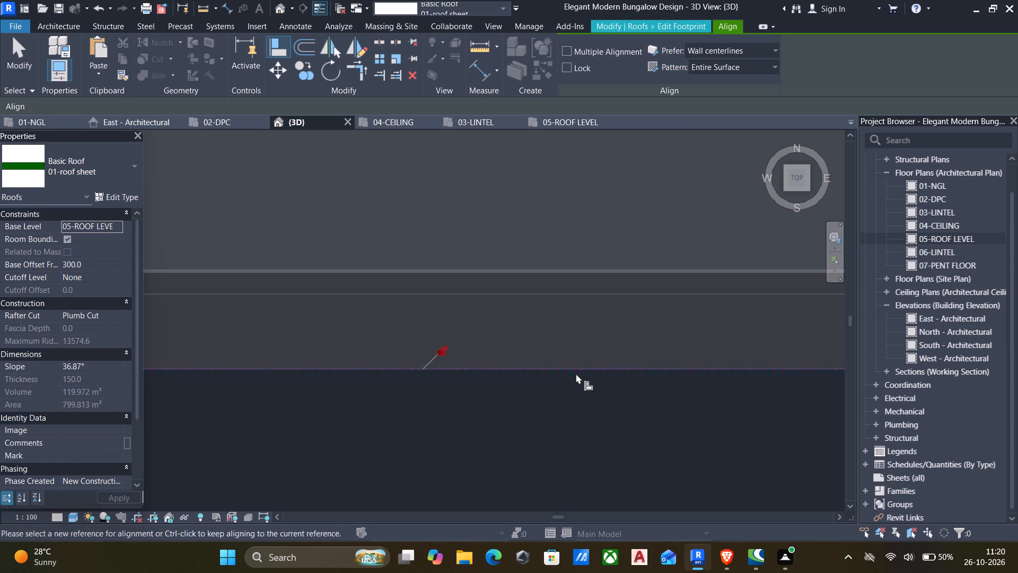
scroll(575, 379, "down", 13)
scroll(563, 390, "up", 1)
scroll(560, 392, "down", 10)
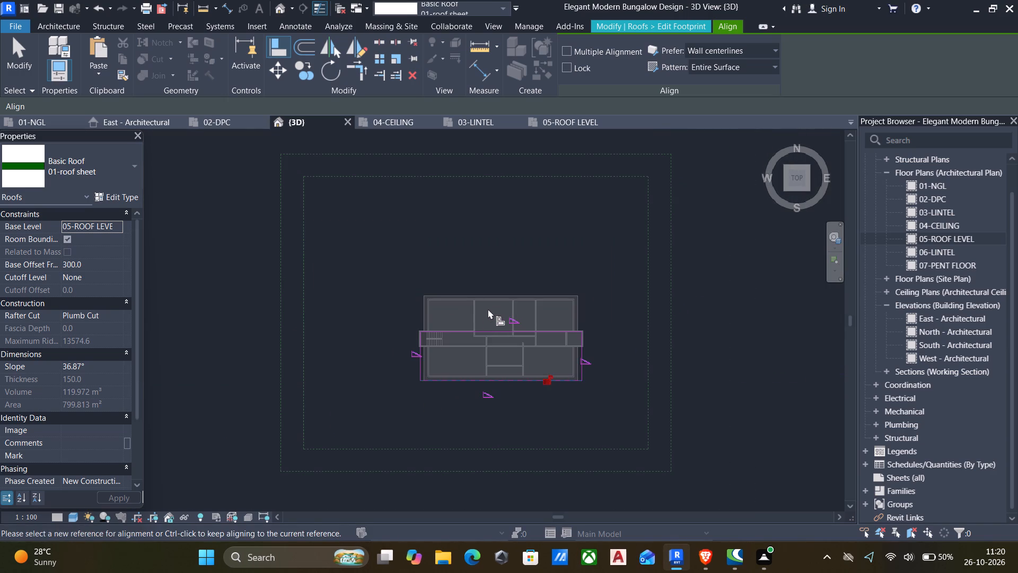
scroll(495, 287, "up", 4)
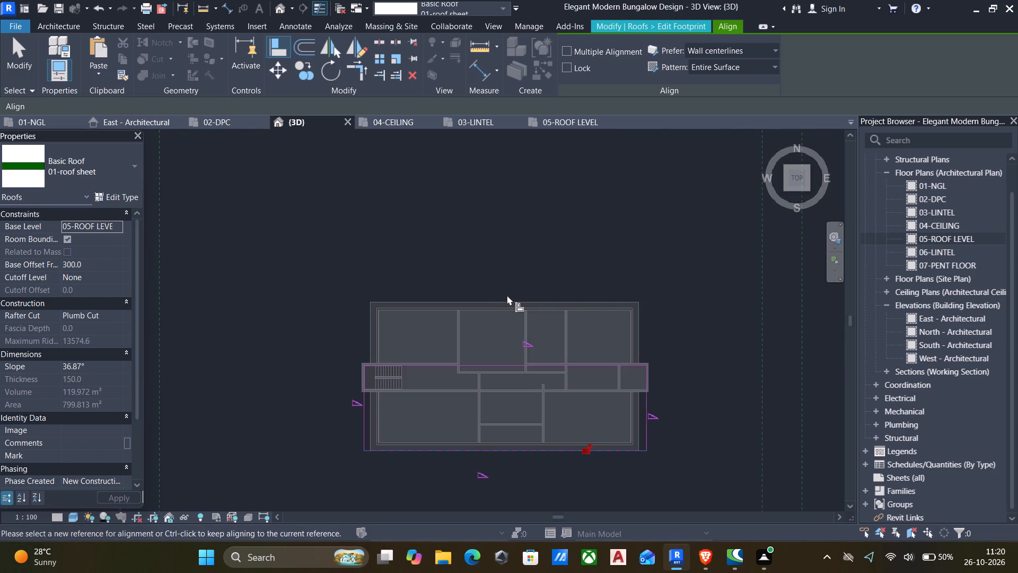
left_click(511, 298)
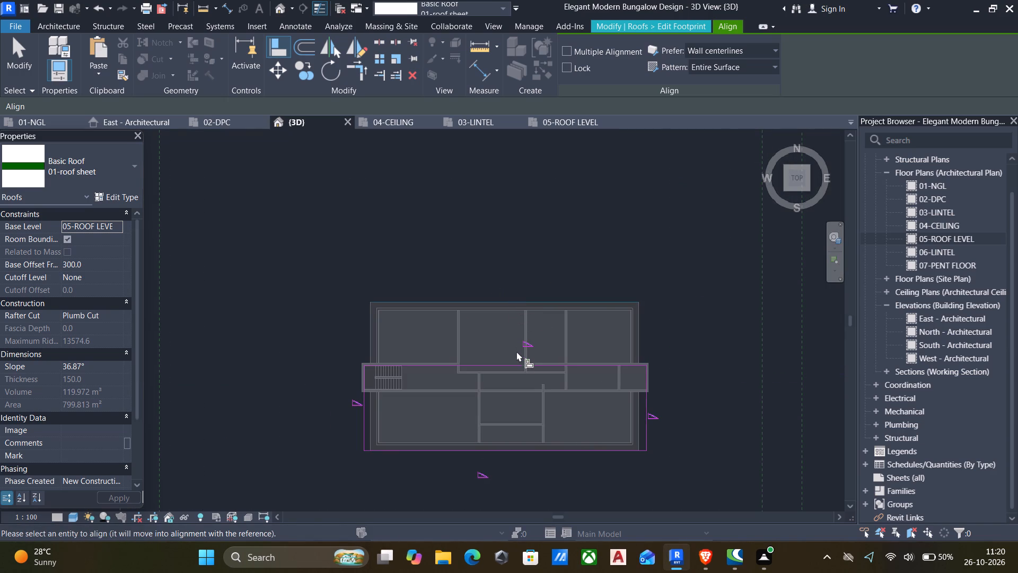
left_click(513, 363)
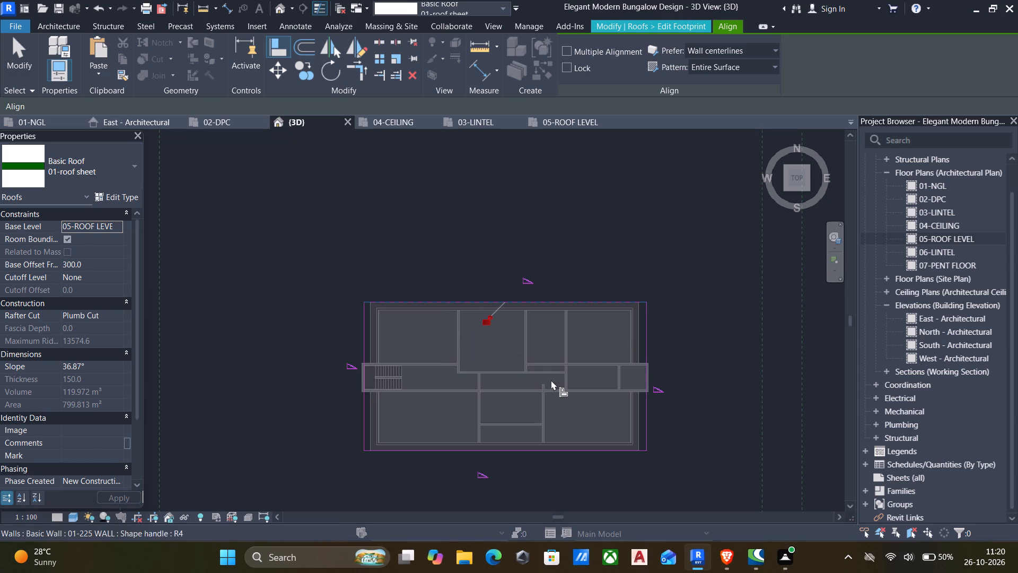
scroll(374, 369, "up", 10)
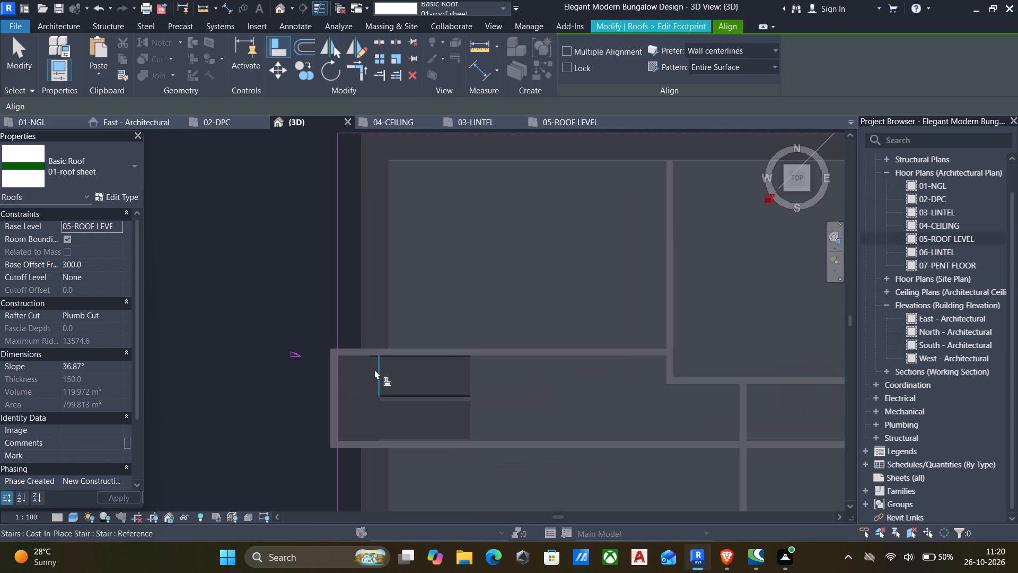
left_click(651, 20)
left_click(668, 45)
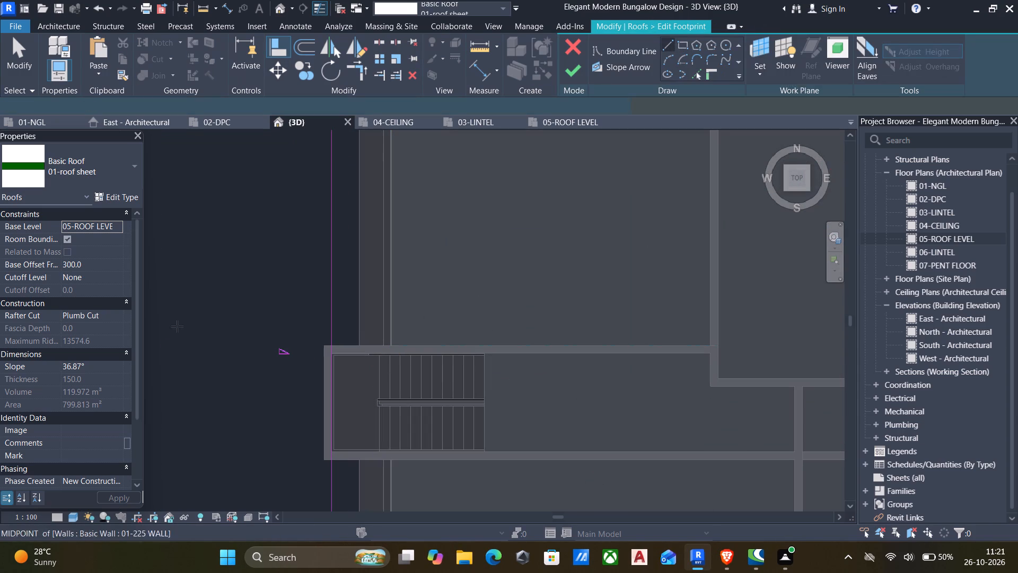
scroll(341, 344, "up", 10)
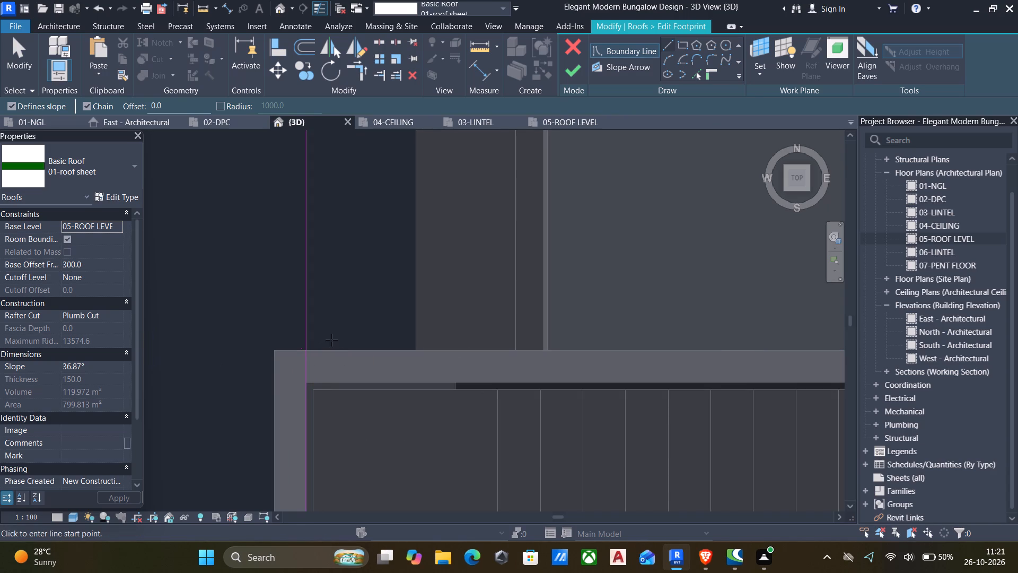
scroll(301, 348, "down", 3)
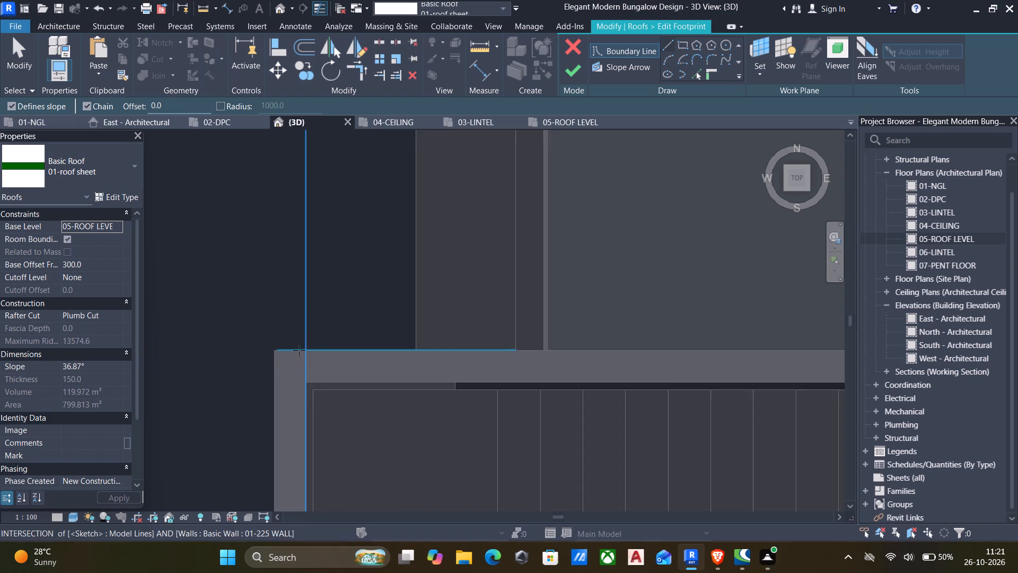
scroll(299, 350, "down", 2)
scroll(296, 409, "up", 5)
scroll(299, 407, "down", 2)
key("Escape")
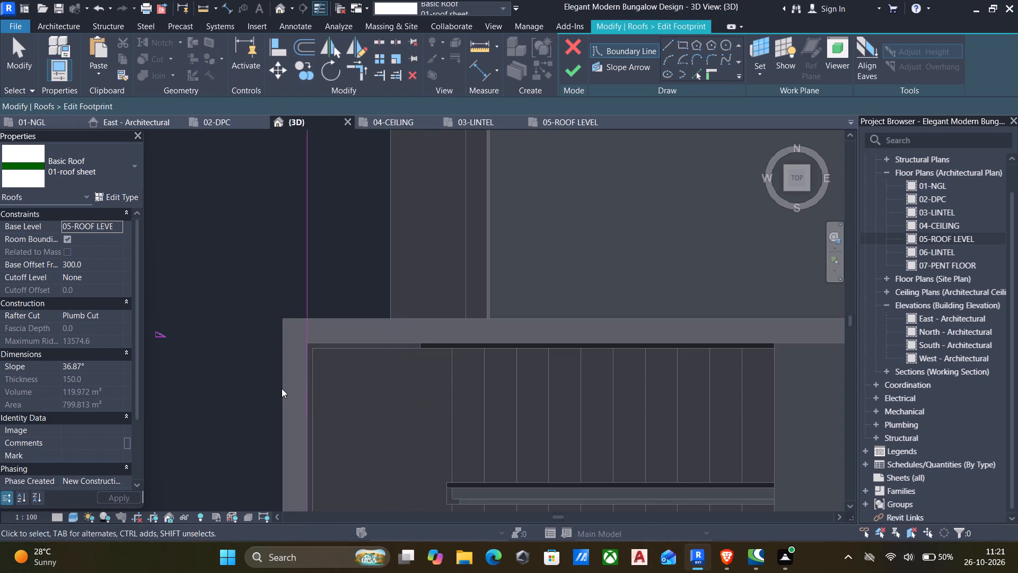
Align the rectangle's west boundary line with the west edge of the stair landing.
type("al")
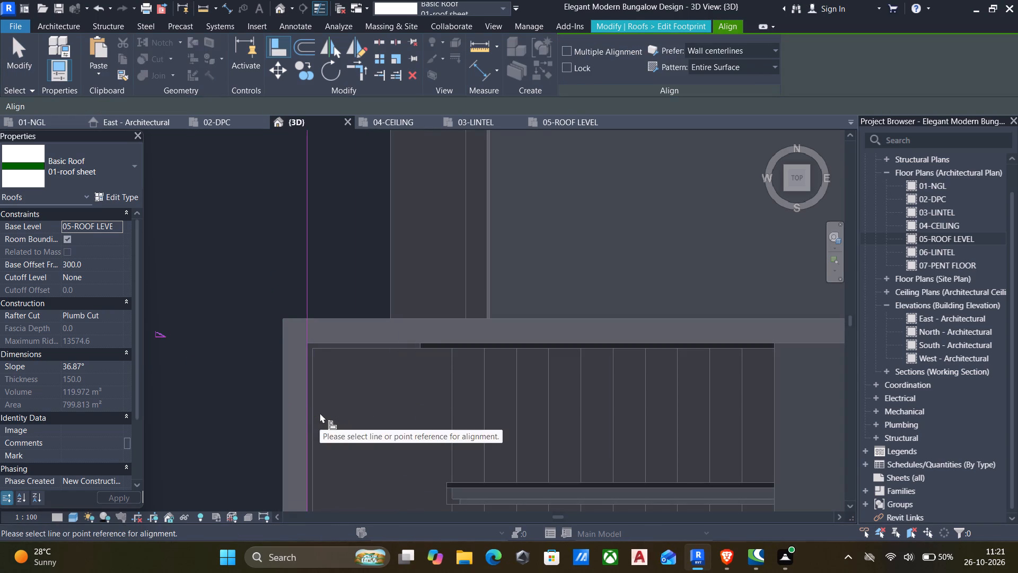
scroll(321, 412, "up", 4)
left_click(308, 403)
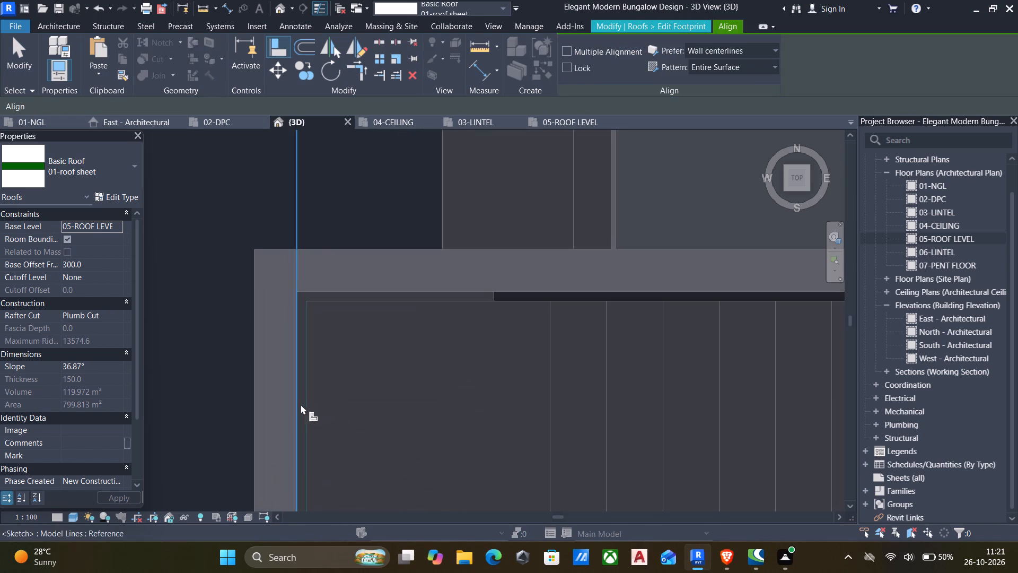
left_click(299, 405)
Examine how the rectangle's east boundary line sits against the east projection's end wall.
scroll(309, 407, "down", 6)
scroll(396, 419, "down", 4)
scroll(328, 414, "down", 3)
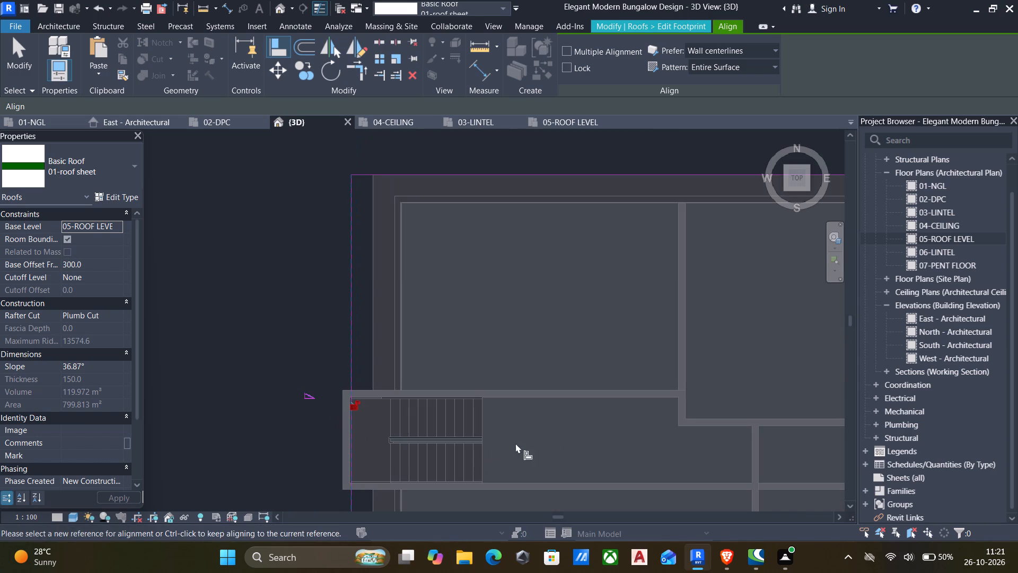
middle_click_drag(622, 444, 359, 329)
scroll(347, 333, "down", 6)
scroll(678, 327, "up", 2)
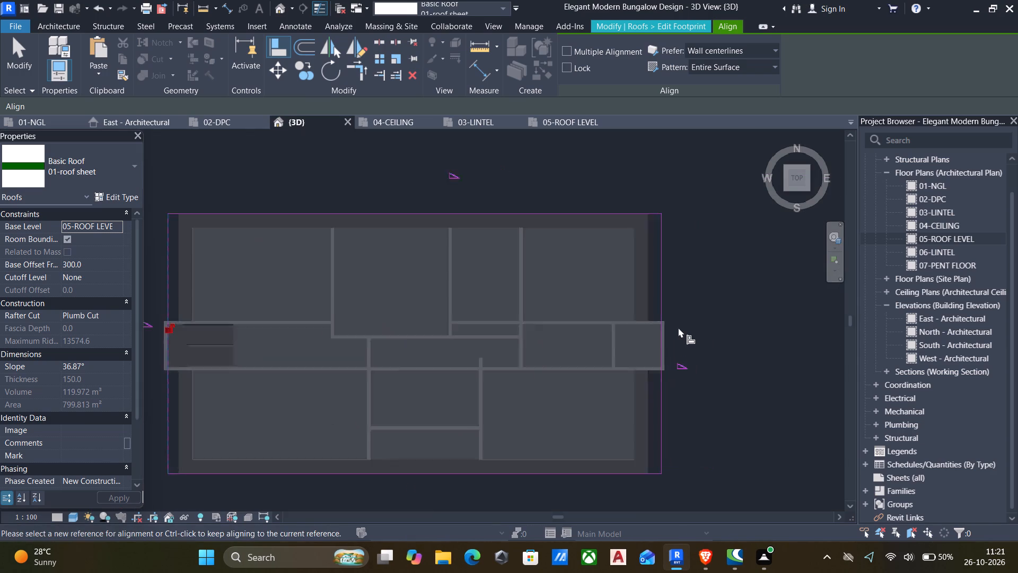
scroll(678, 327, "up", 9)
scroll(599, 360, "up", 13)
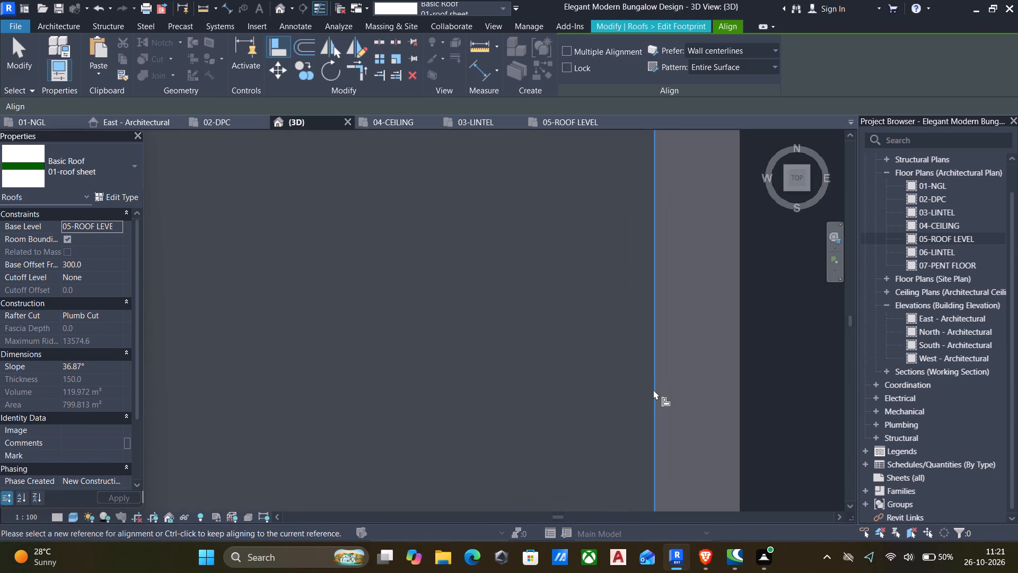
scroll(569, 368, "down", 12)
scroll(450, 376, "down", 2)
middle_click_drag(449, 376, 798, 338)
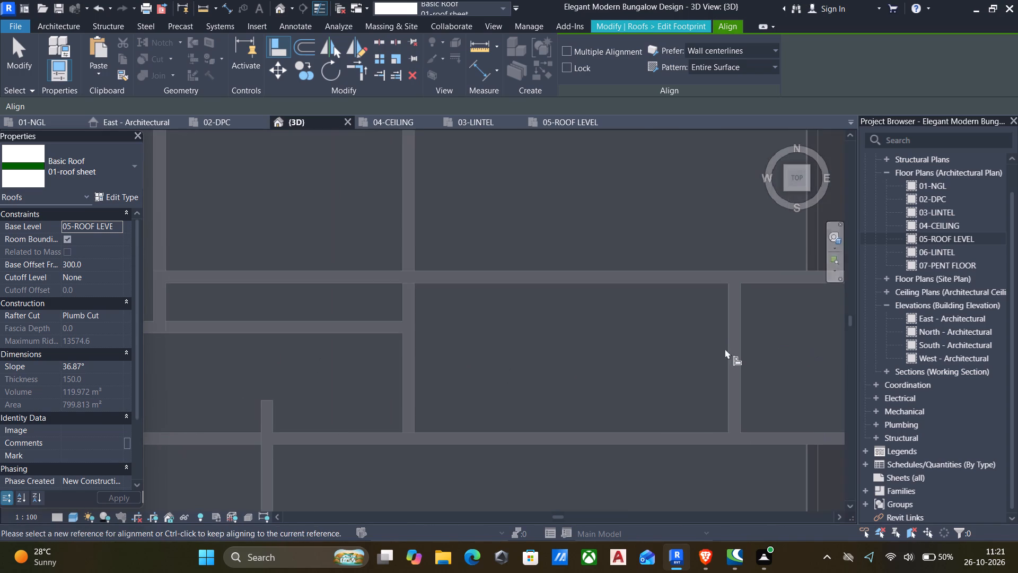
scroll(639, 344, "down", 5)
Sketch a 2700 mm boundary line eastward from the west line along the outer face of the stair projection's north wall.
left_click(659, 27)
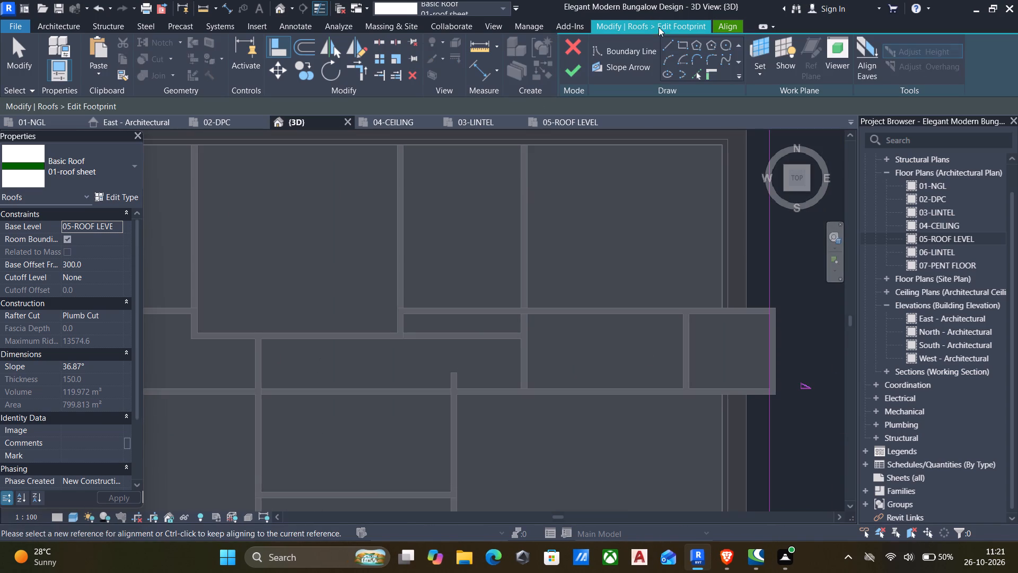
left_click(666, 45)
scroll(383, 254, "down", 2)
middle_click_drag(360, 297, 810, 279)
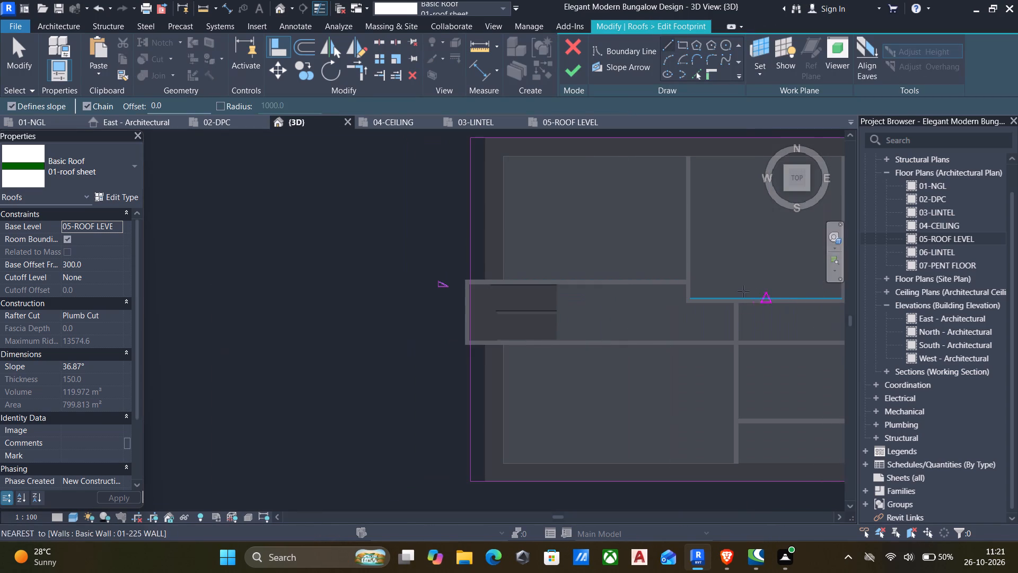
scroll(582, 272, "up", 6)
scroll(335, 286, "up", 6)
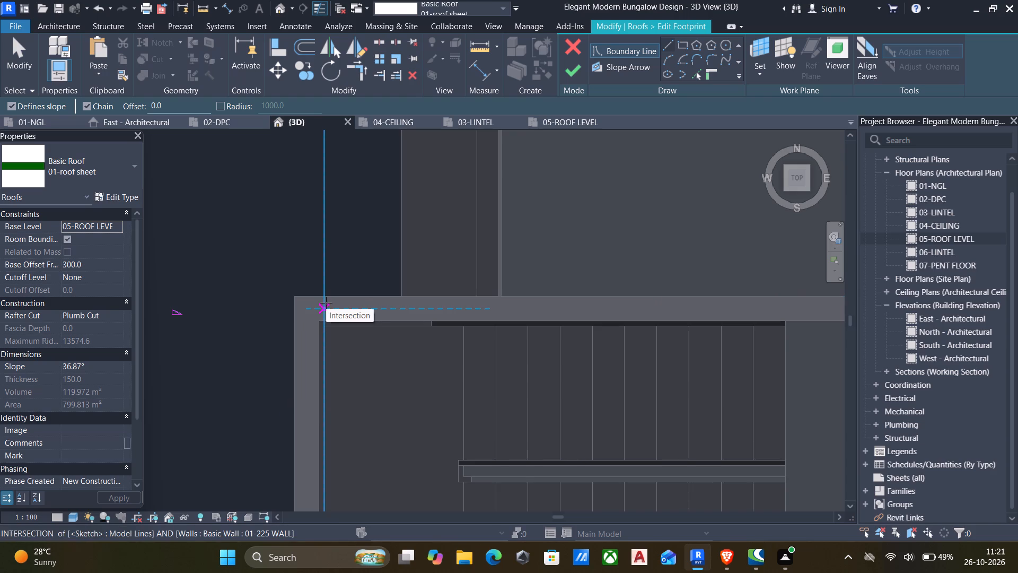
left_click(325, 296)
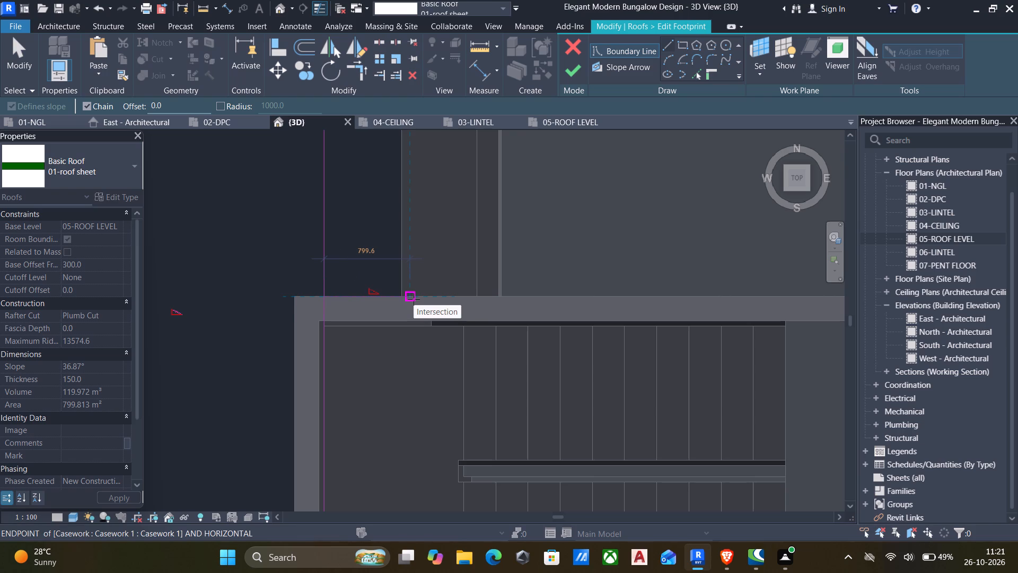
type("2700")
key("Return")
Sketch a 45° boundary line about 3200 mm long, running south-east over the stairs from the north line's inner end.
scroll(634, 343, "down", 5)
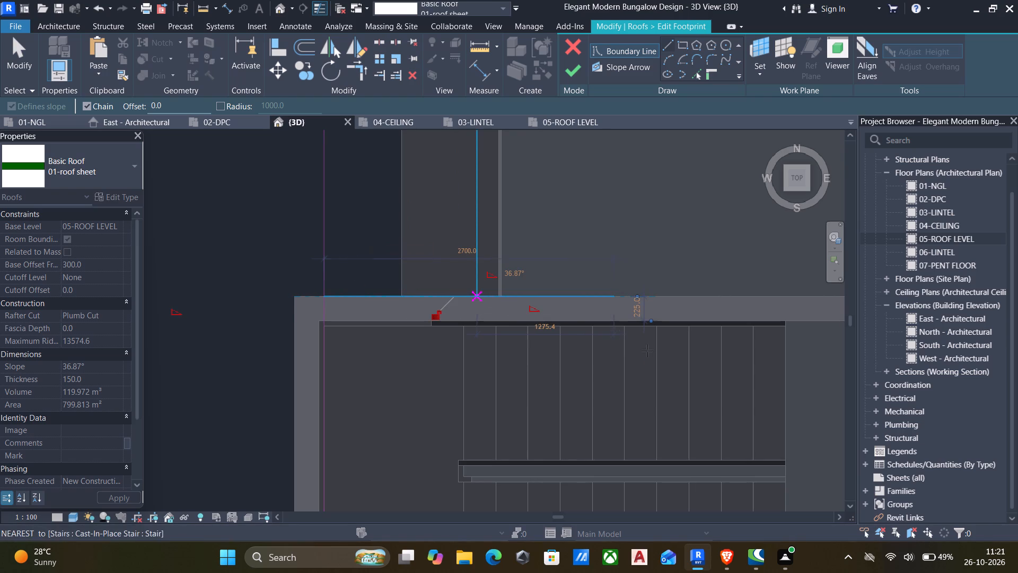
scroll(547, 349, "up", 1)
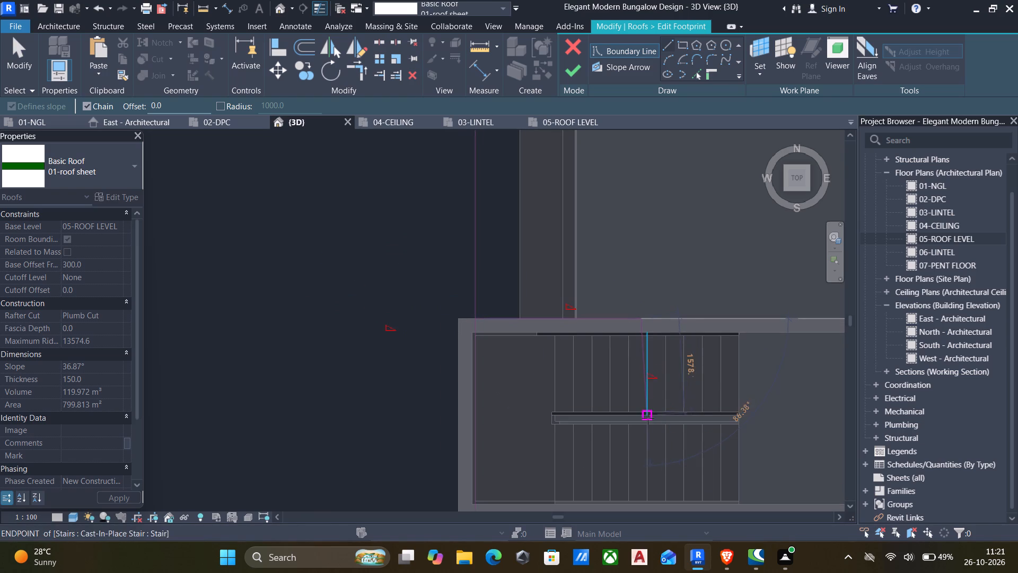
left_click(781, 457)
key("Escape")
Sketch a 2700 mm boundary line eastward from the west line along the inner face of the stair projection's south wall.
scroll(705, 452, "down", 3)
middle_click_drag(698, 452, 684, 399)
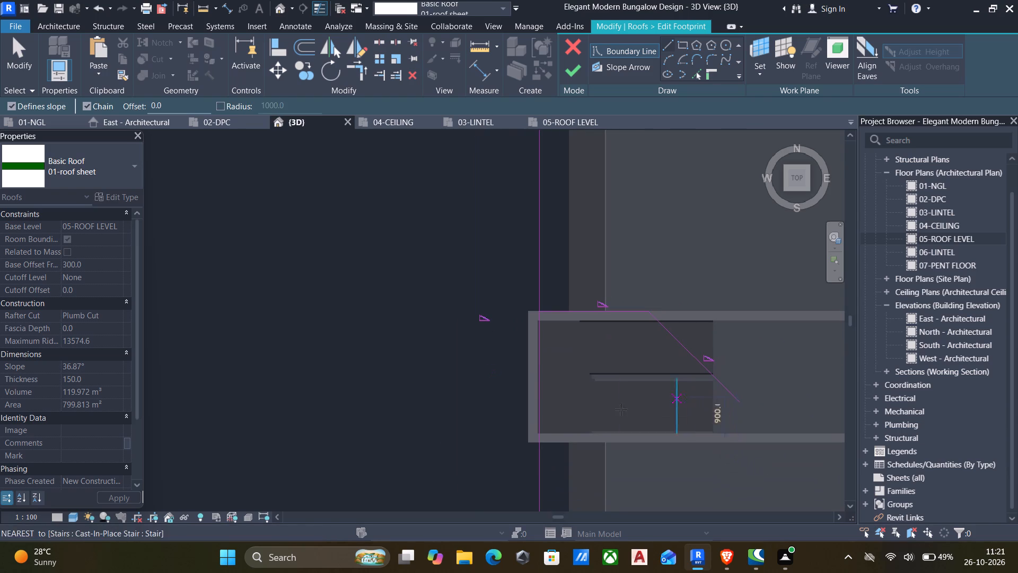
scroll(537, 439, "up", 6)
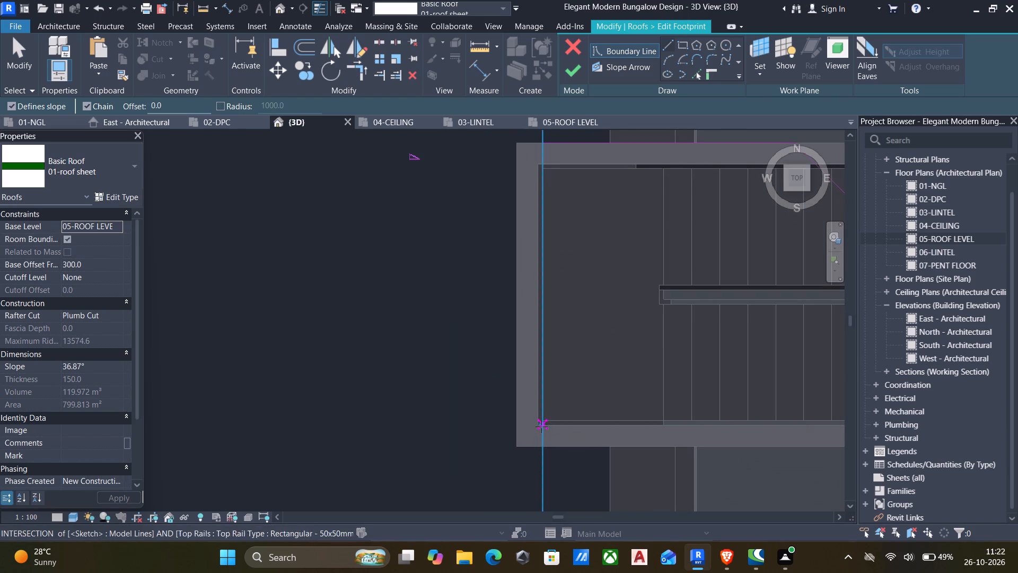
left_click(542, 426)
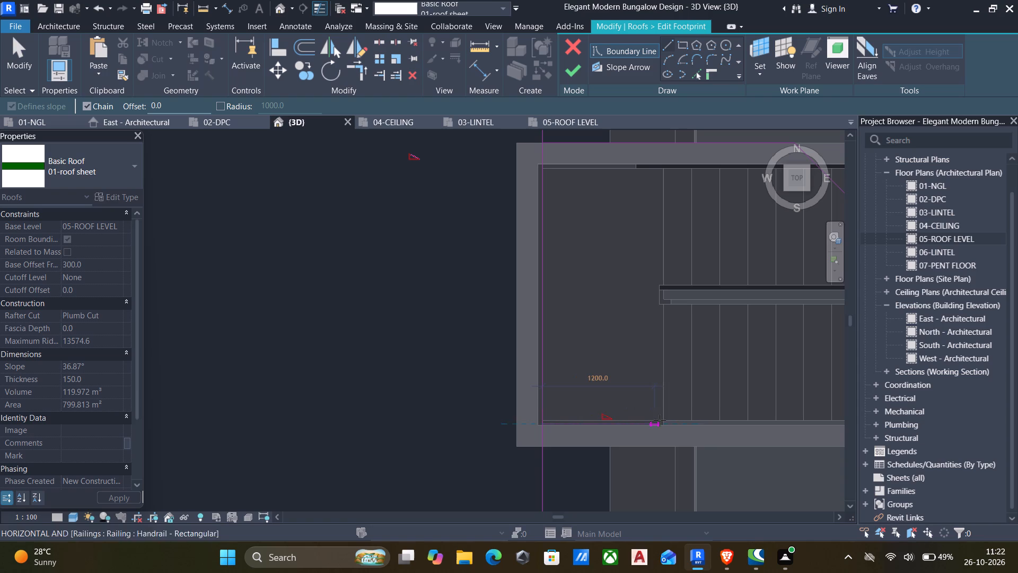
type("2700")
key("Return")
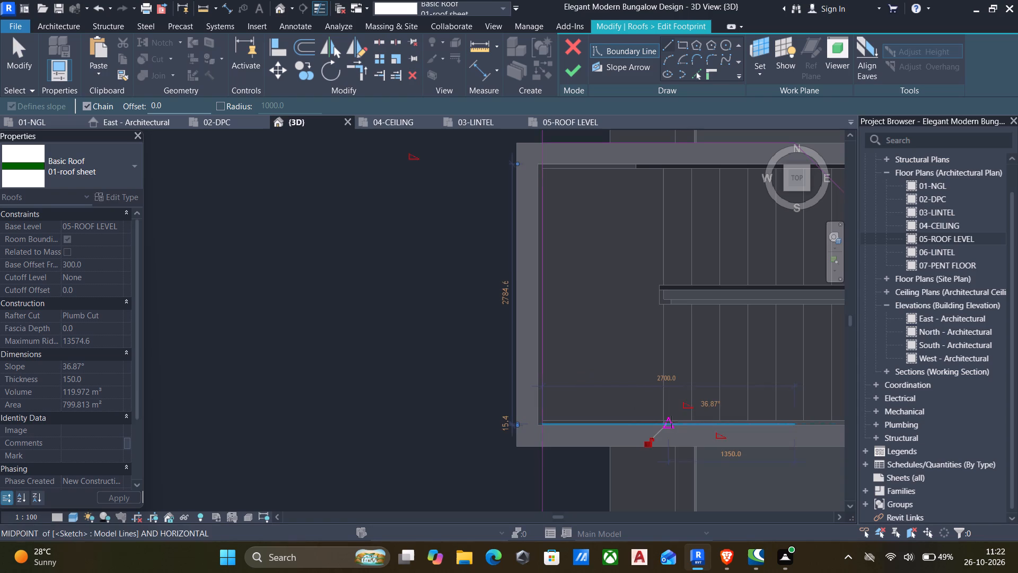
middle_click_drag(670, 422, 507, 488)
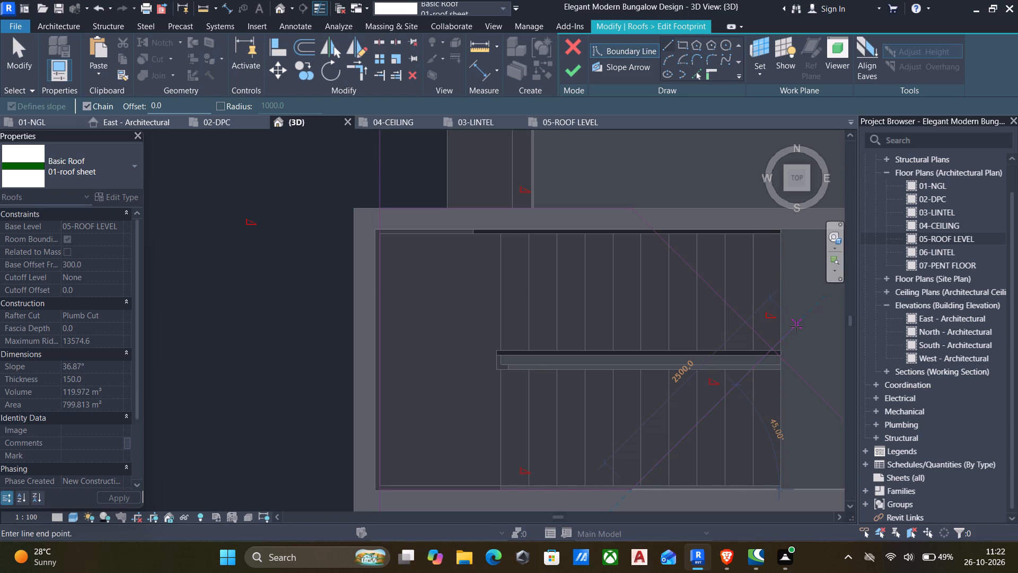
key("Escape")
key("Escape")
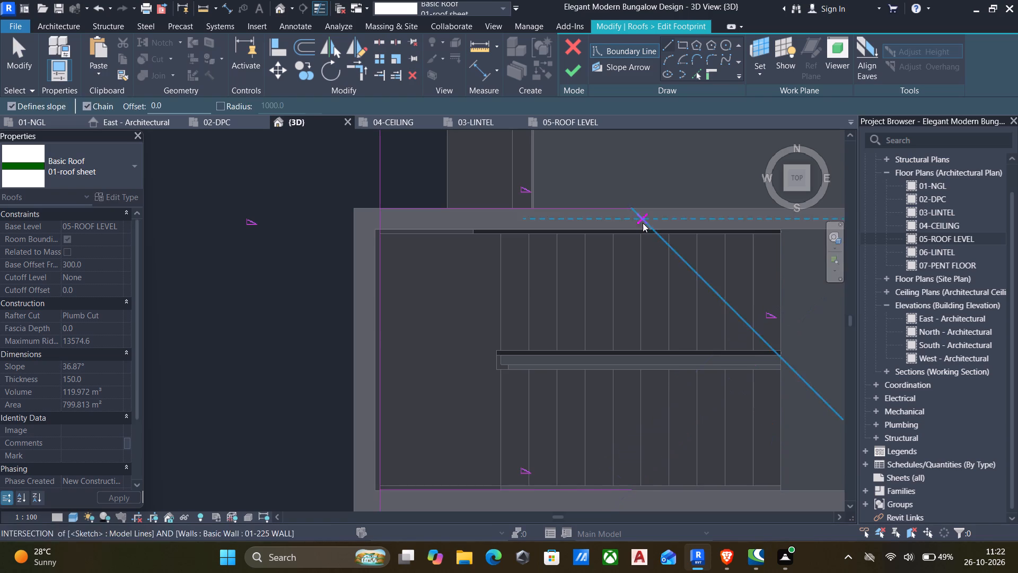
Delete the diagonal boundary line over the stairs and the north boundary line of the stair projection.
left_click(715, 296)
key("Delete")
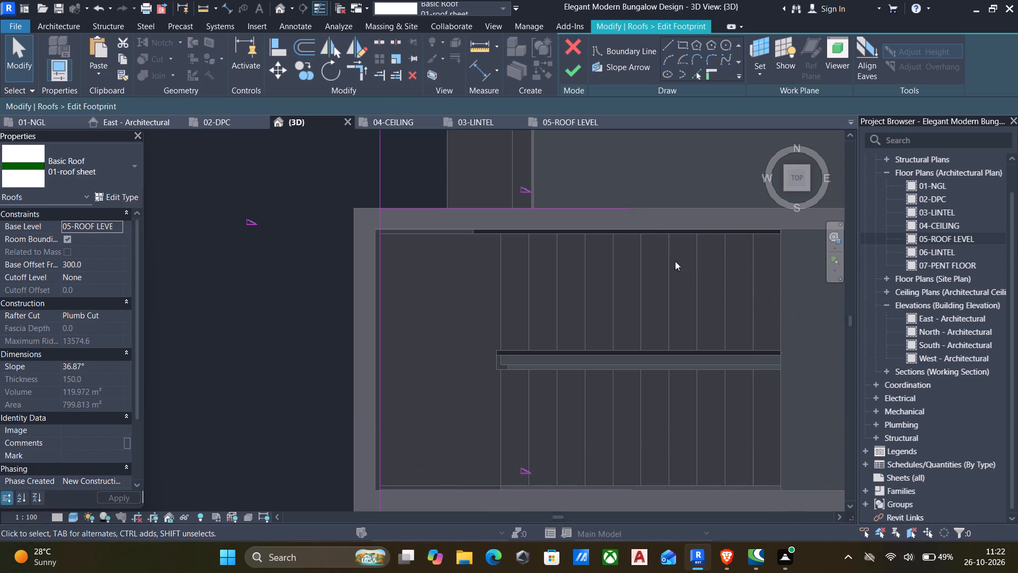
left_click(558, 204)
key("Delete")
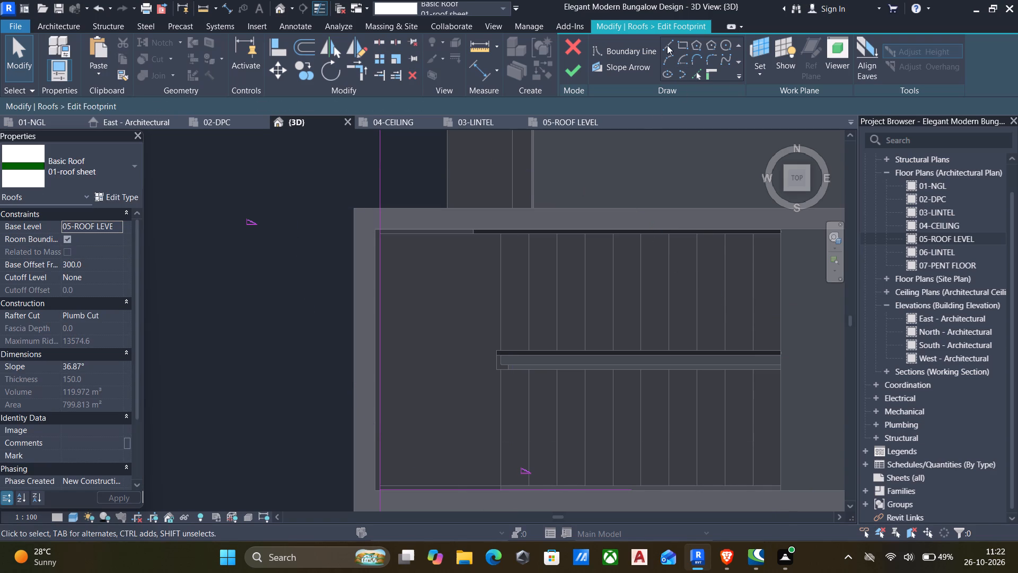
Sketch a 2800 mm boundary line eastward from the west line along the outer face of the stair projection's north wall.
left_click(664, 43)
left_click(379, 206)
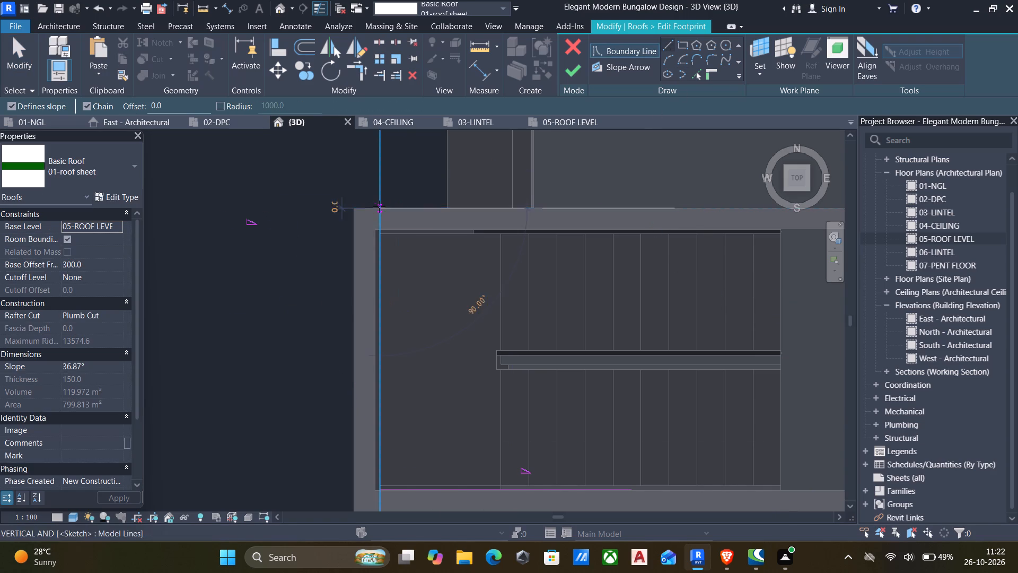
middle_click_drag(714, 259, 478, 273)
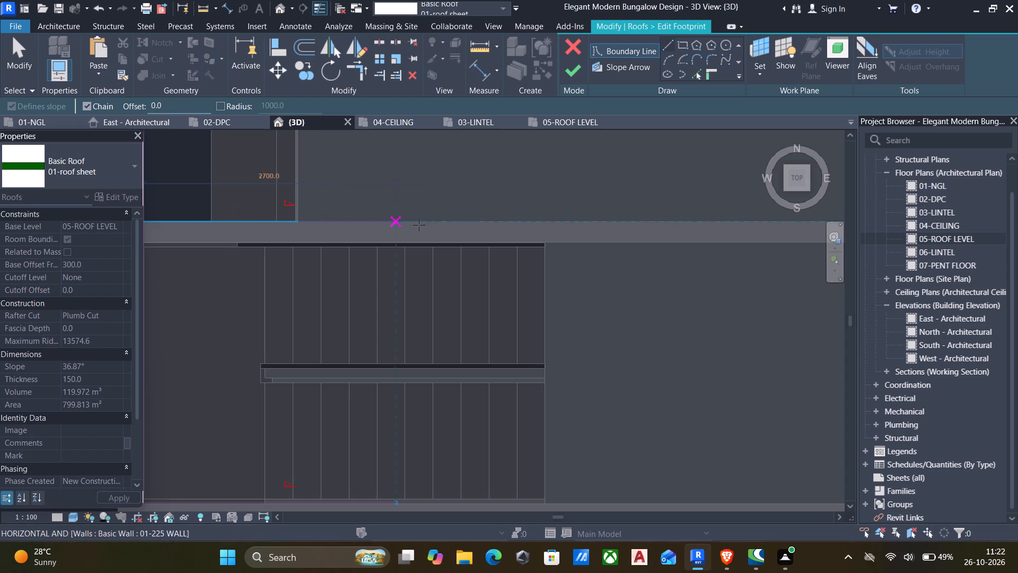
scroll(436, 227, "down", 1)
scroll(883, 258, "down", 1)
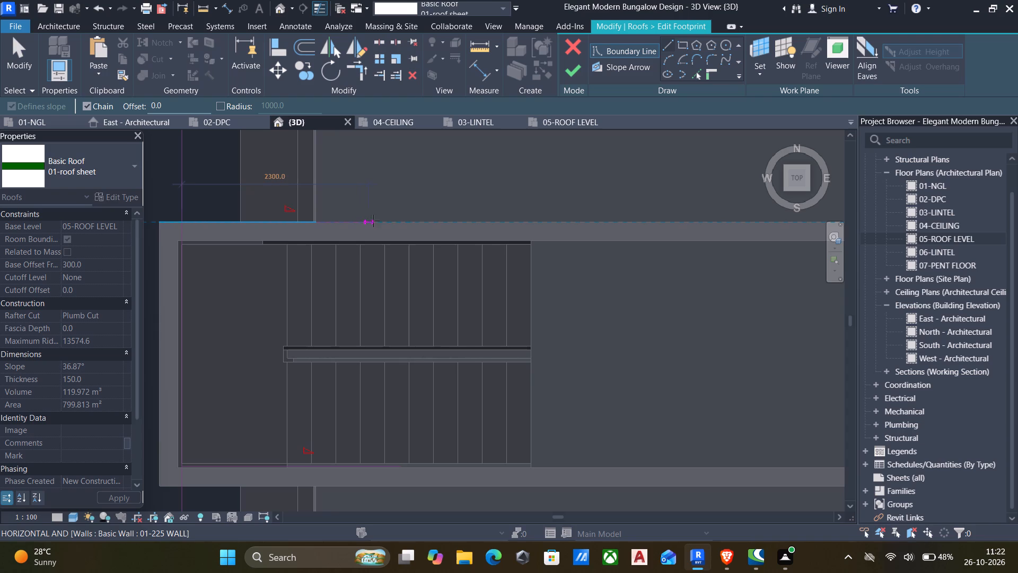
left_click(413, 225)
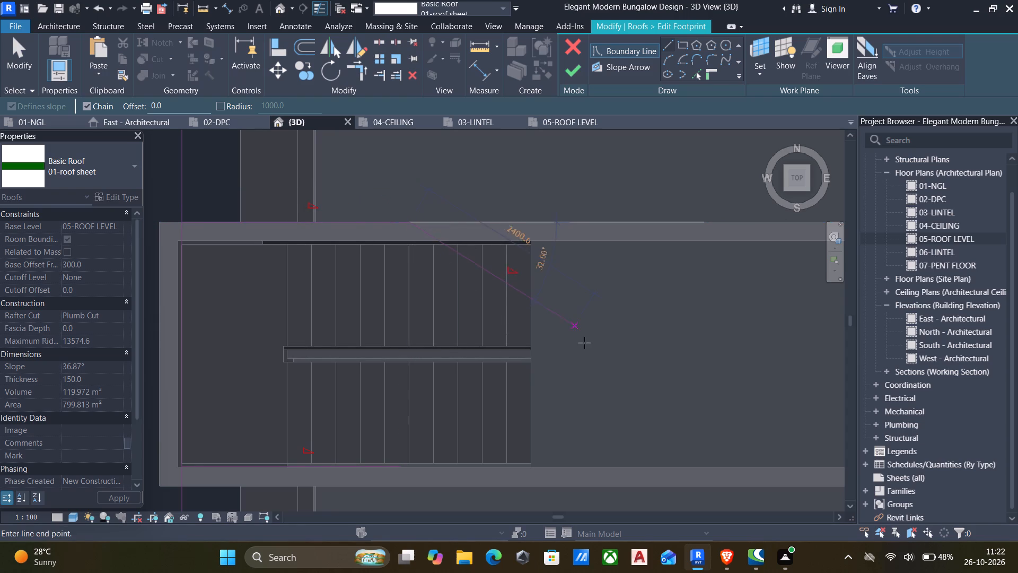
Sketch a 45° boundary line about 2700 mm long, running south-east over the stairs from the north line's inner end.
left_click(569, 377)
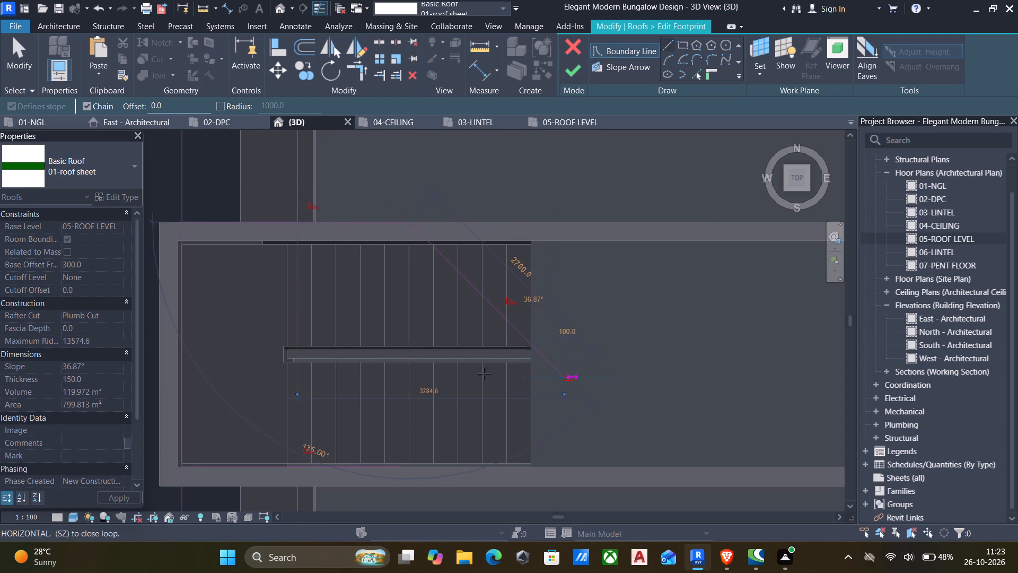
scroll(452, 376, "down", 4)
middle_click_drag(445, 382, 568, 266)
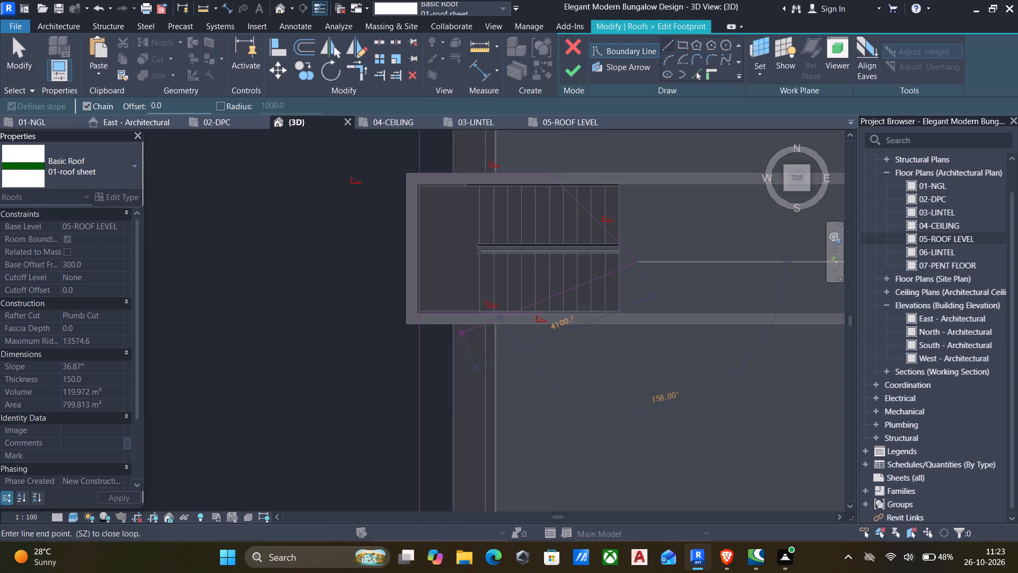
key("Escape")
scroll(492, 347, "up", 4)
key("Escape")
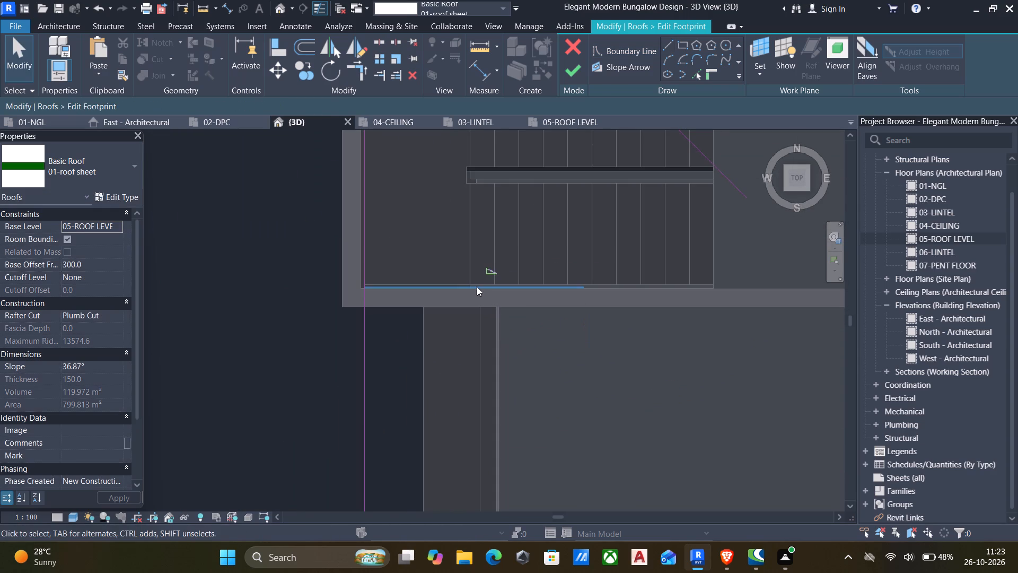
Replace the stair projection's south boundary line with a 2800 mm line eastward from the west line along the south wall's inner face.
left_click(477, 286)
key("Delete")
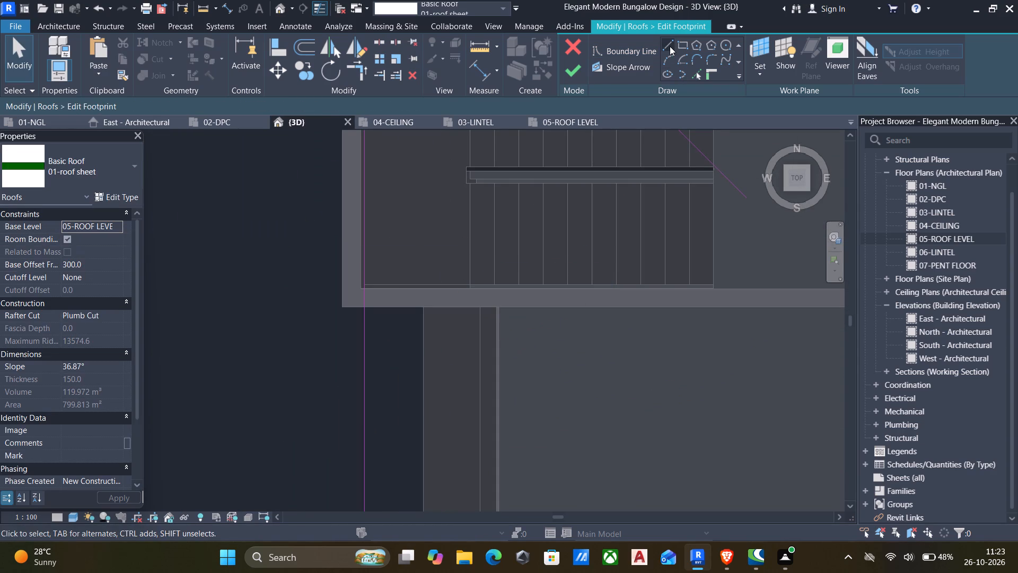
left_click(670, 46)
left_click(369, 291)
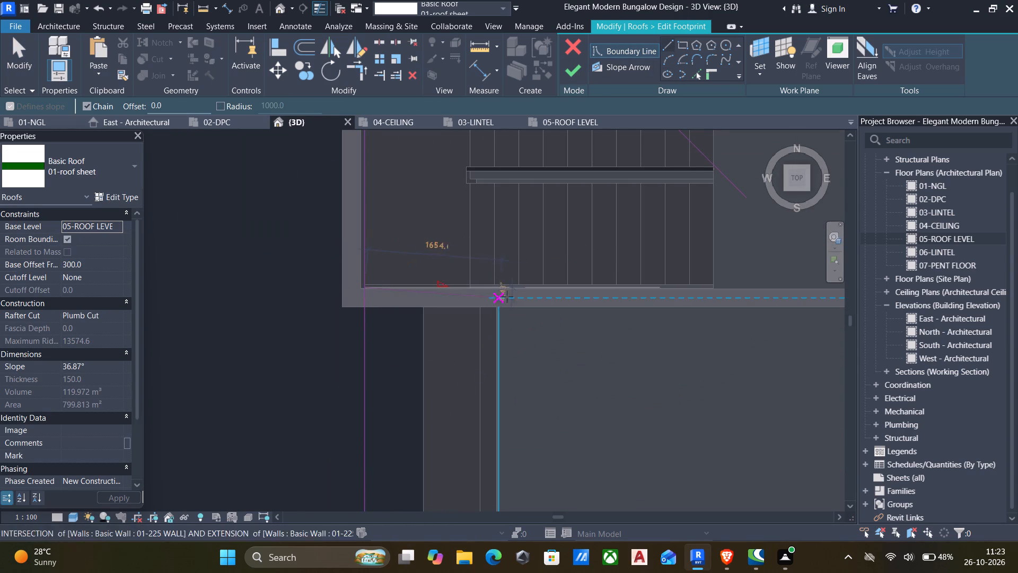
middle_click_drag(557, 284, 417, 335)
scroll(415, 341, "down", 2)
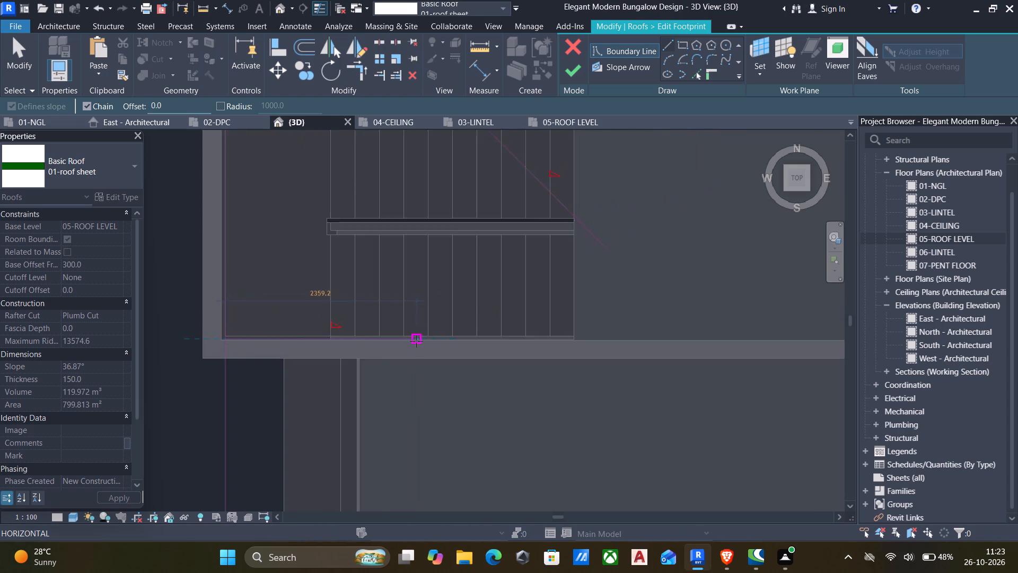
scroll(416, 341, "down", 2)
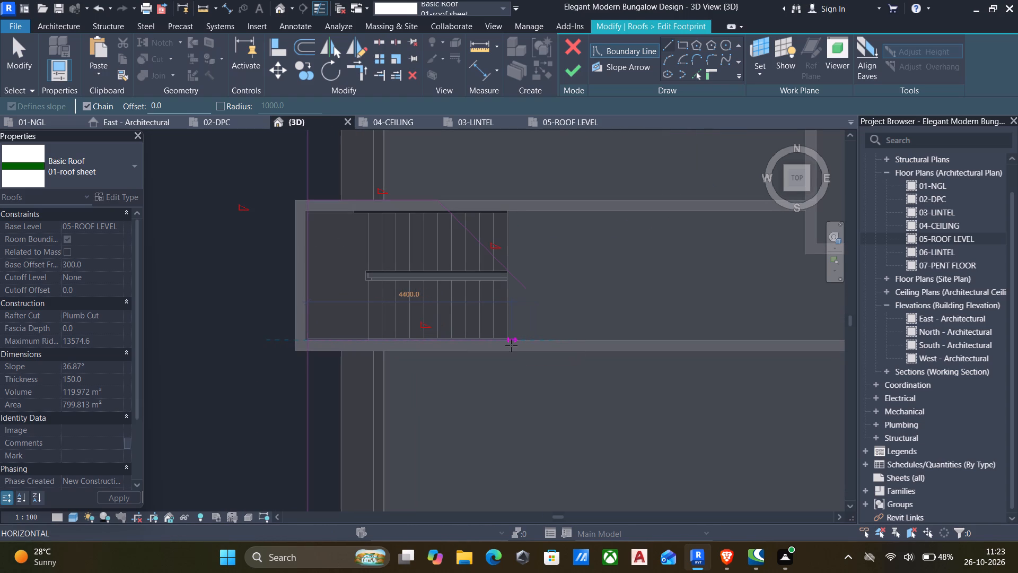
type("2800")
key("Return")
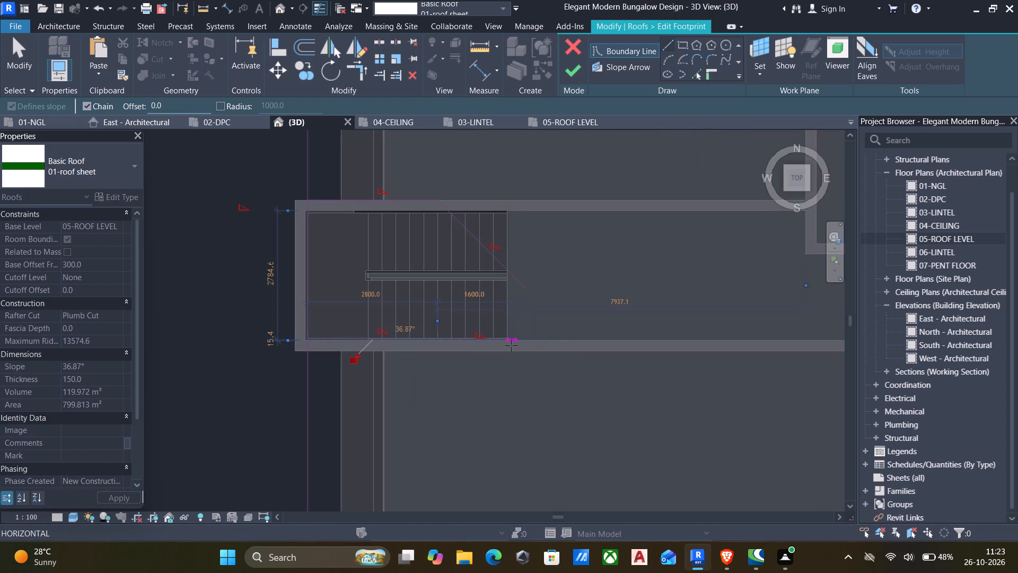
Sketch a 45° boundary line about 3100 mm long, running north-east from the south line's inner end across the other diagonal.
left_click(536, 236)
key("Escape")
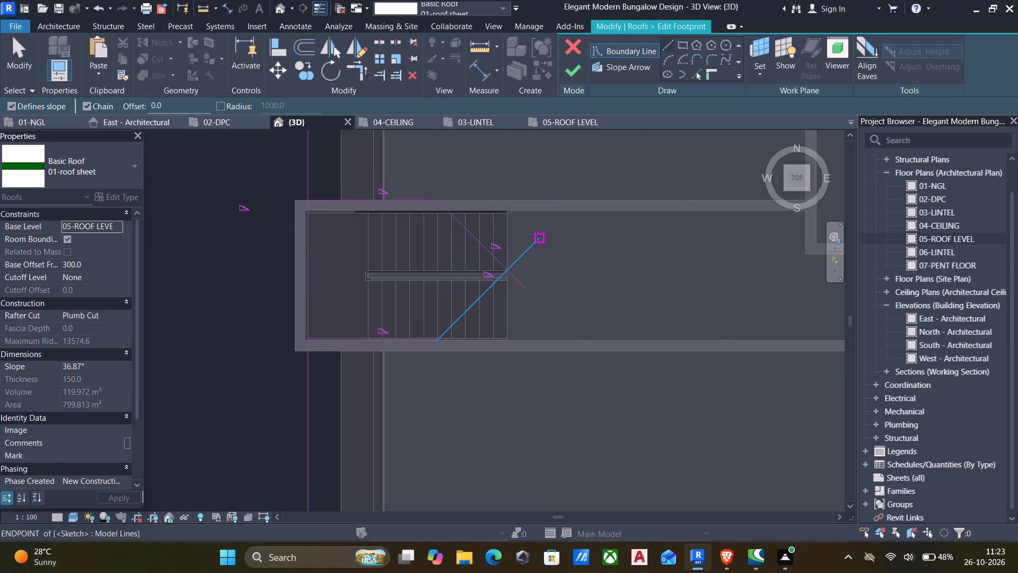
Trim the two crossing diagonal boundary lines to a corner at their intersection, keeping their parts over the stairs.
type("tr")
left_click(497, 258)
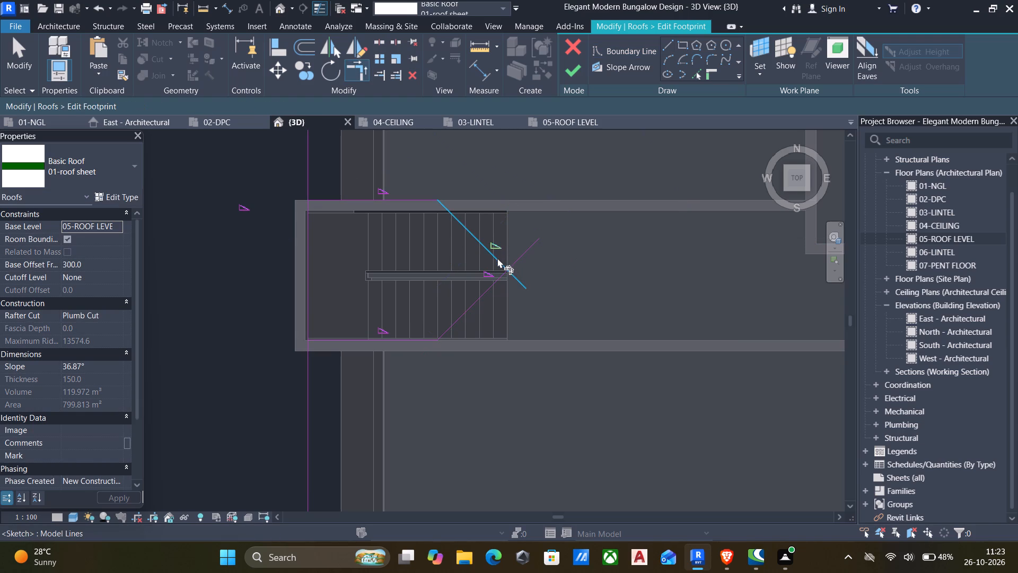
left_click(503, 274)
scroll(513, 295, "down", 2)
scroll(515, 295, "up", 6)
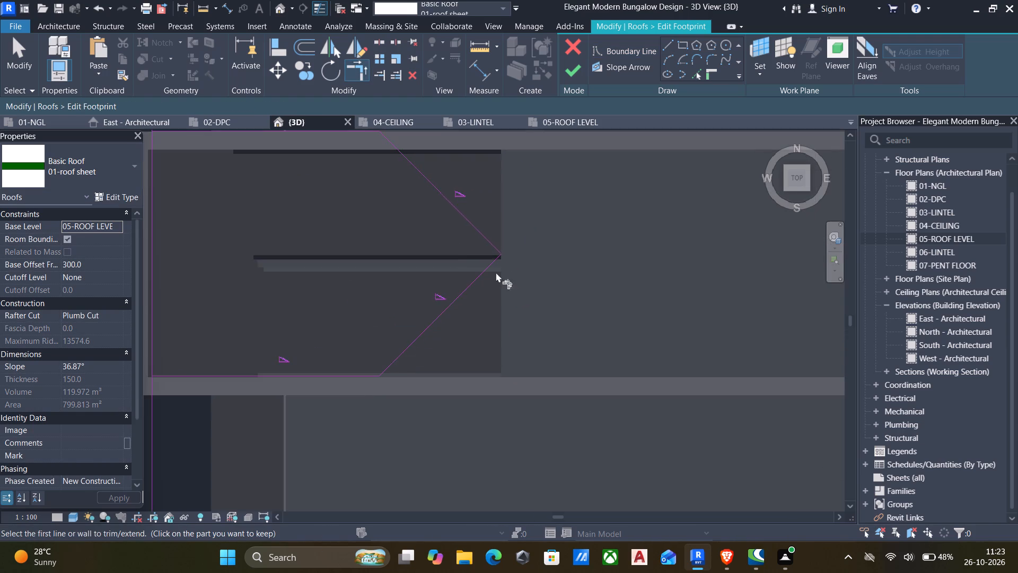
scroll(463, 248, "up", 5)
scroll(463, 248, "down", 7)
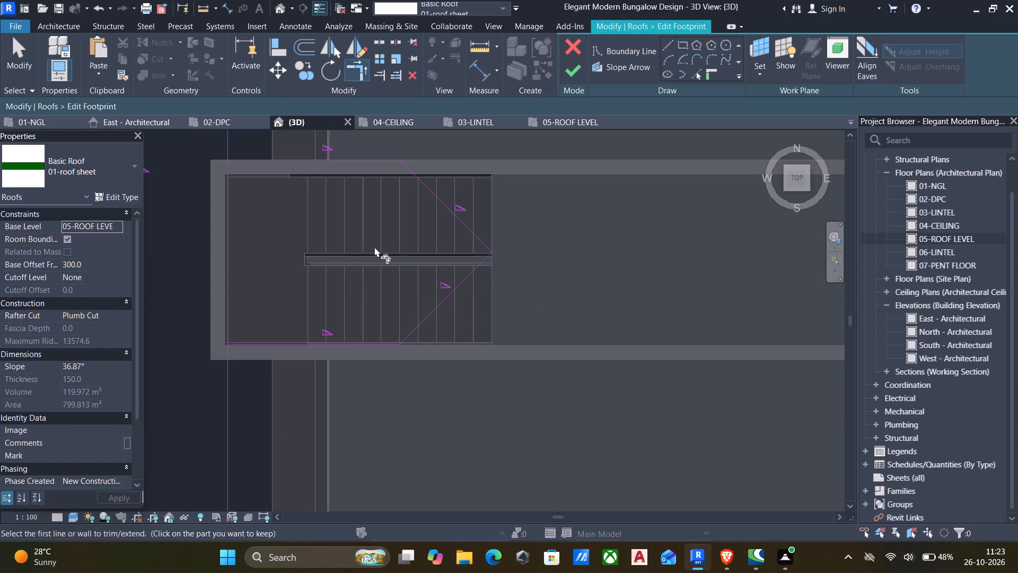
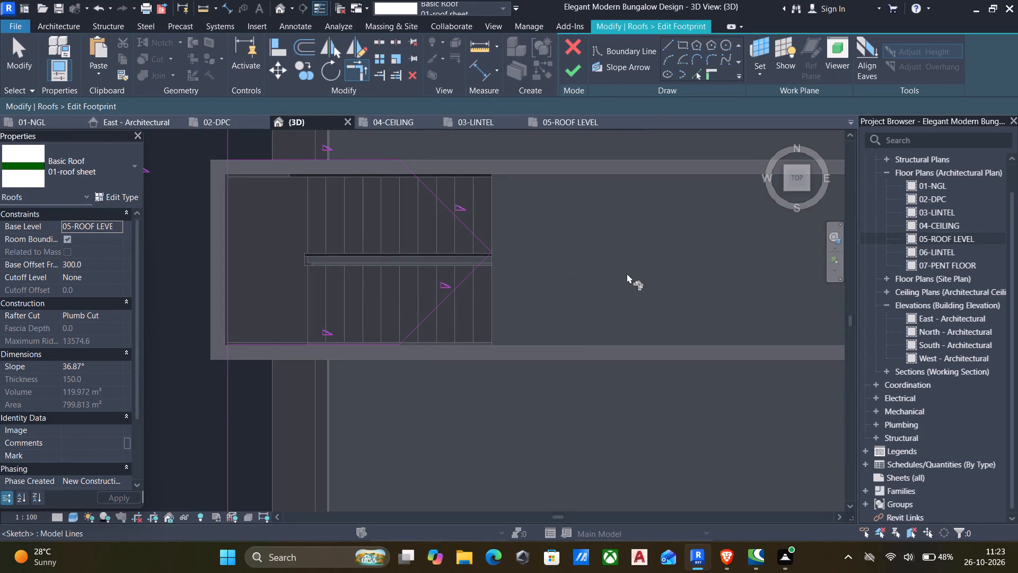
Sketch a north-south helper line about 3250 mm long at the stairs' east end, between the outer faces of the two walls.
key("Escape")
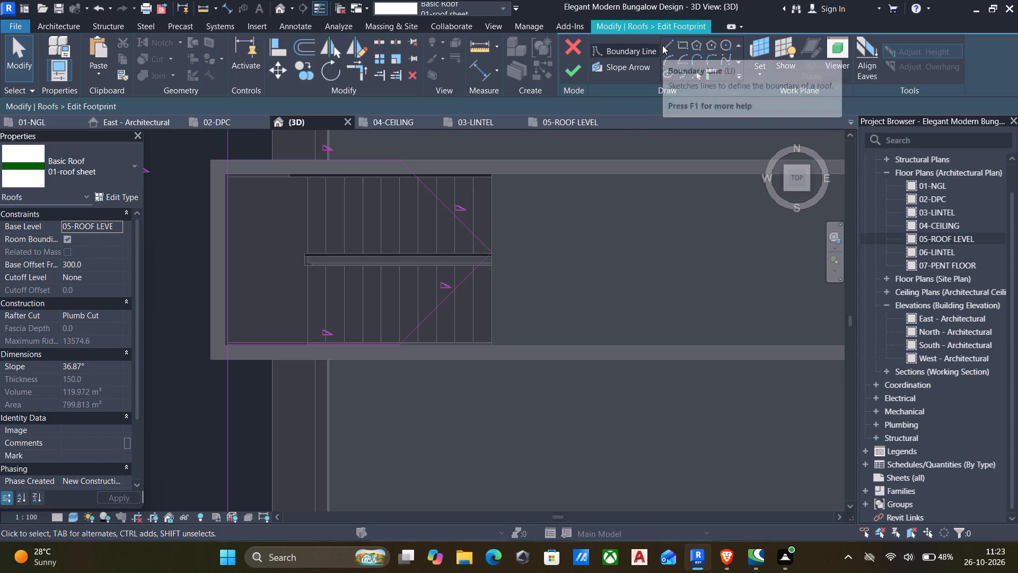
left_click(664, 45)
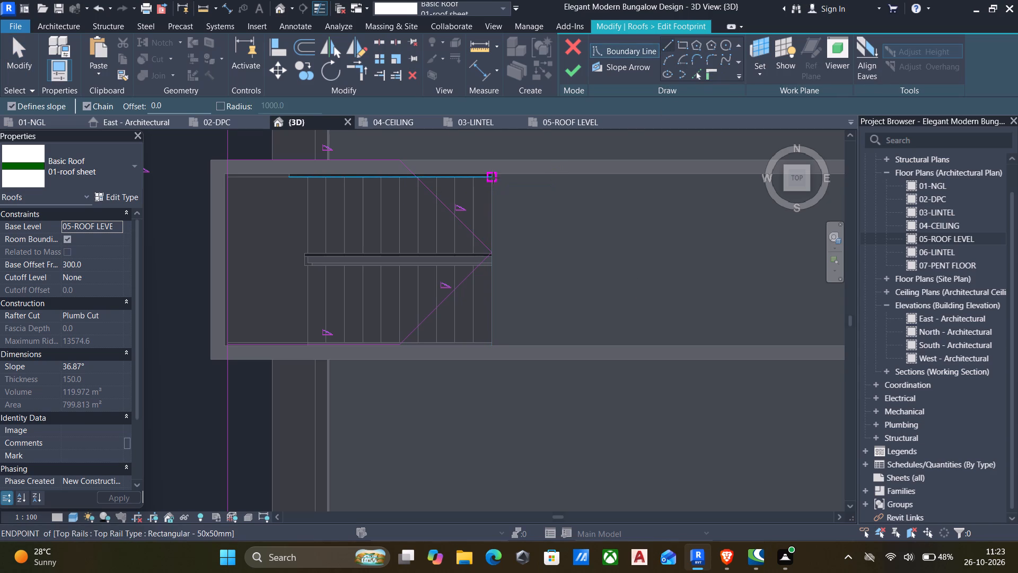
scroll(493, 177, "up", 5)
scroll(475, 202, "down", 4)
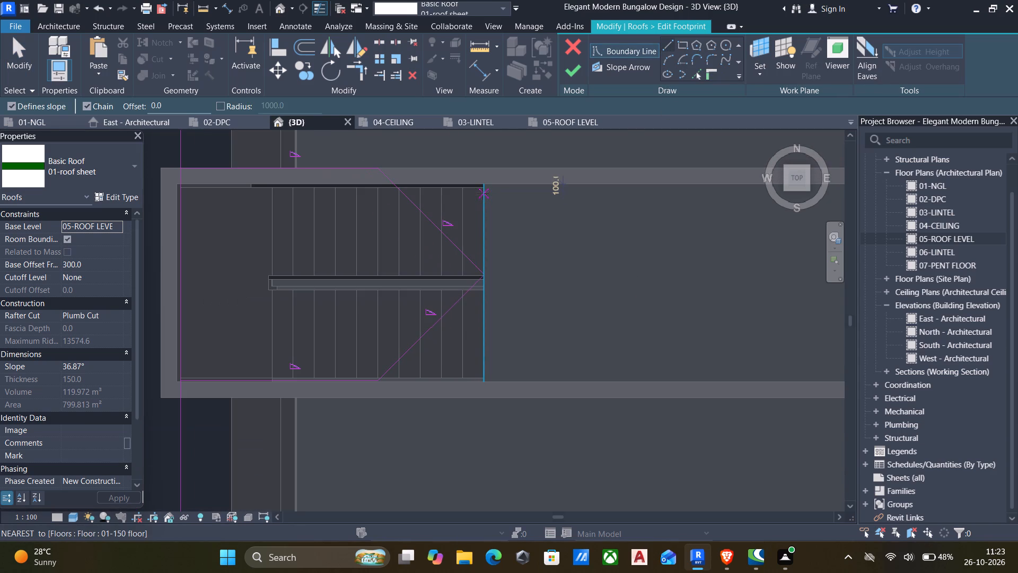
left_click(490, 168)
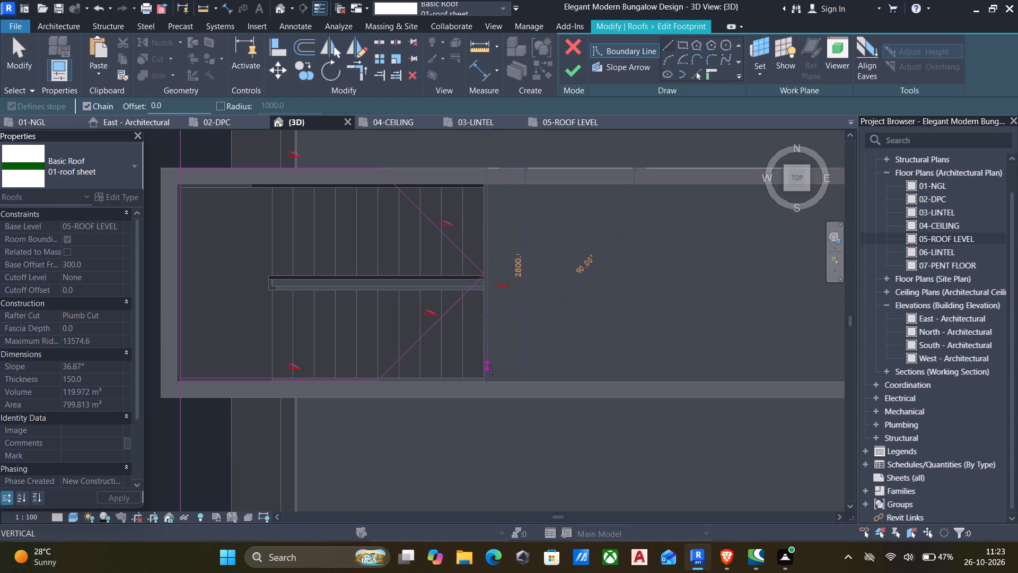
left_click(487, 403)
key("Escape")
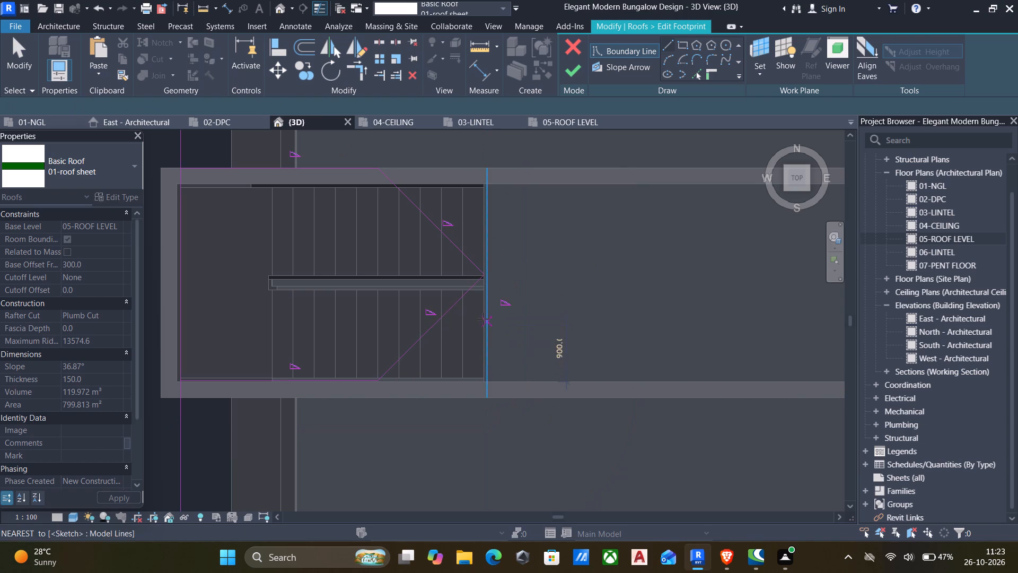
key("Escape")
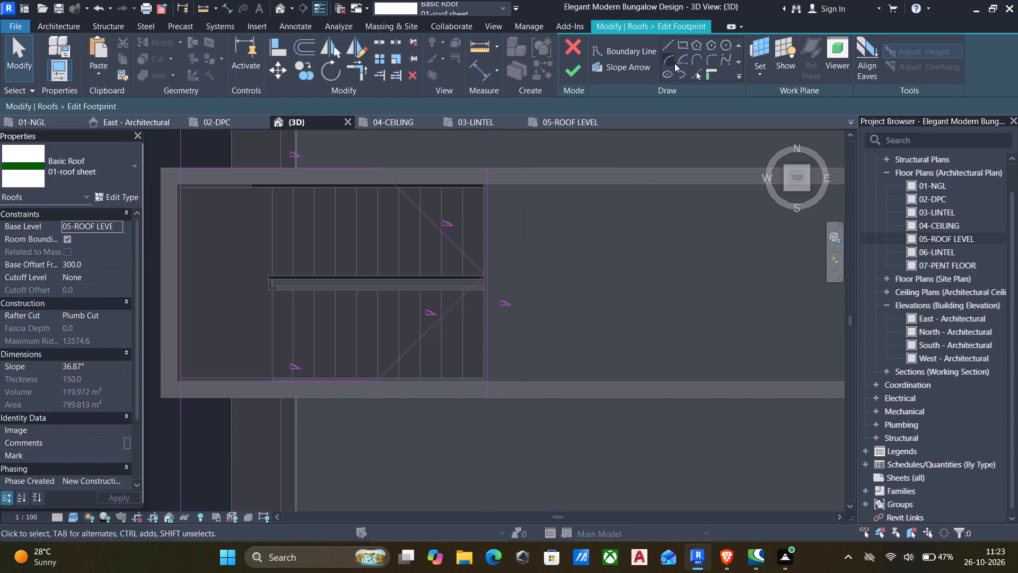
Sketch a 1500 mm horizontal helper line westward over the stairs from the middle of the north-south line.
left_click(671, 44)
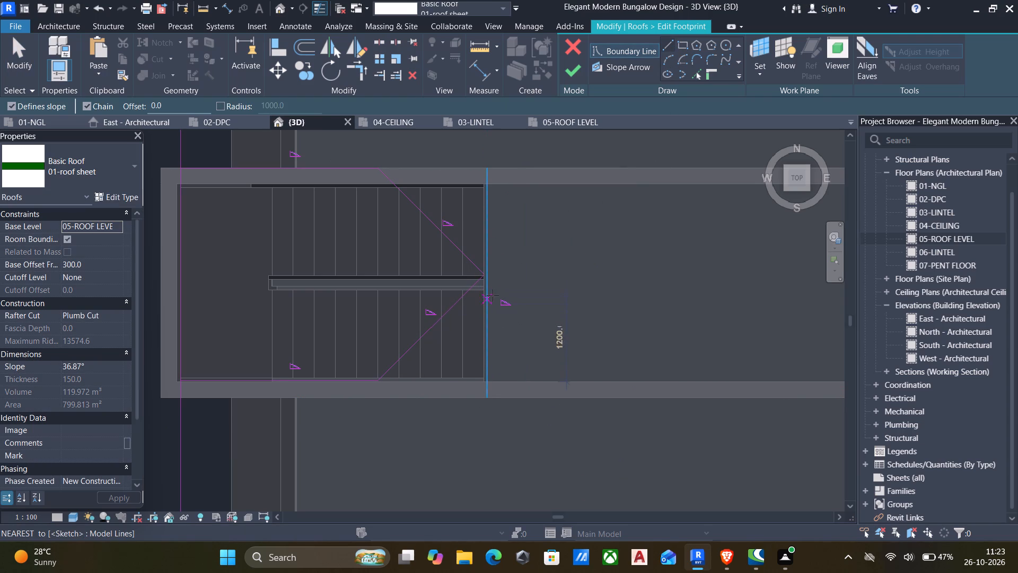
left_click(489, 283)
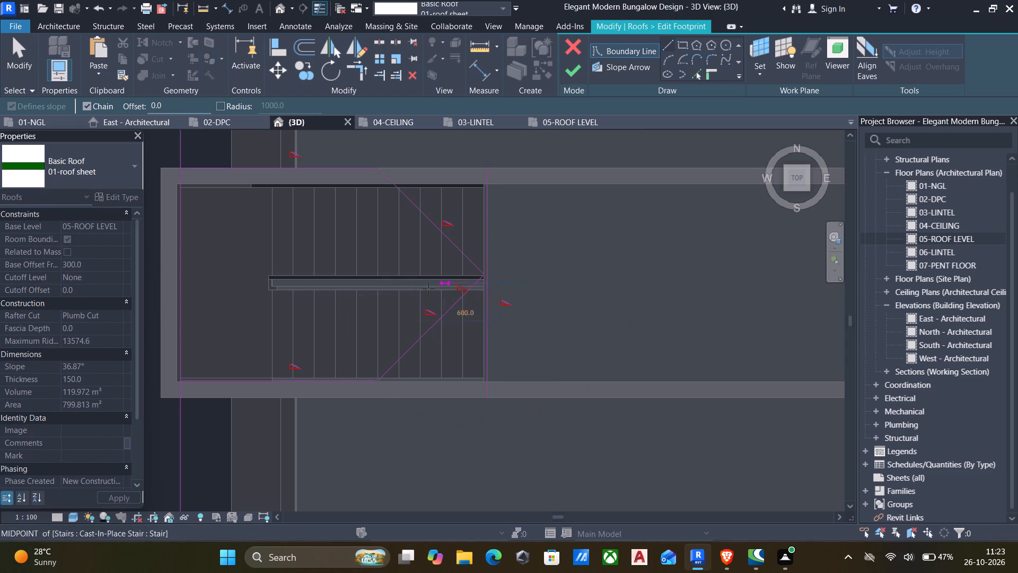
left_click(383, 285)
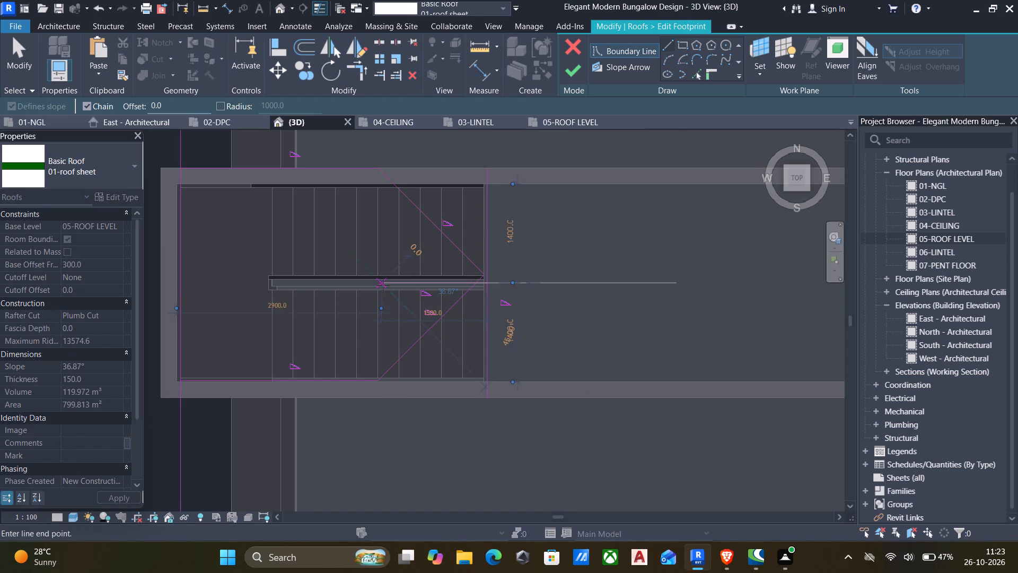
key("Escape")
scroll(491, 294, "up", 5)
key("Escape")
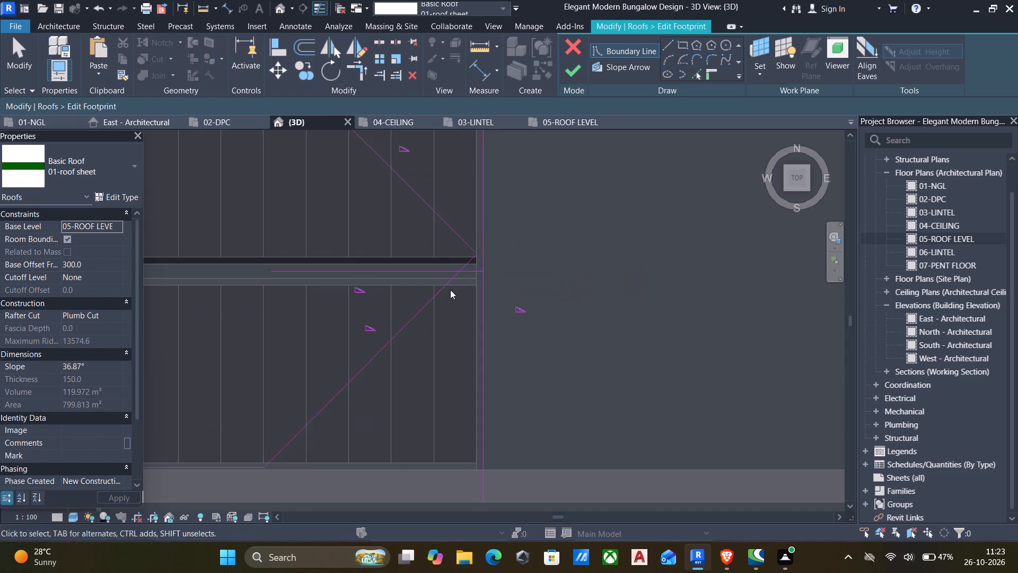
Extend the south diagonal boundary line's inner end to the intersection of the two helper lines.
left_click(447, 290)
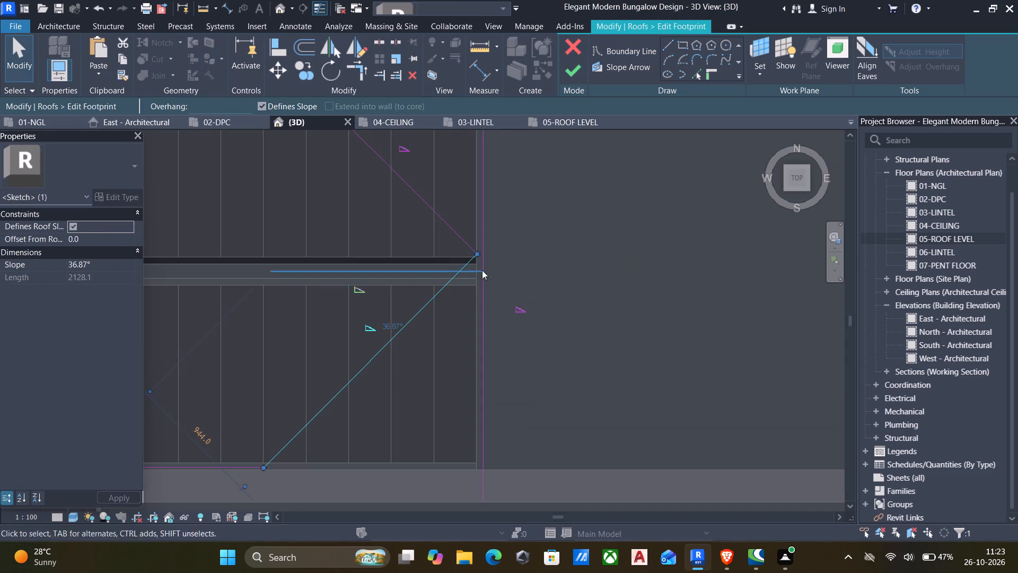
left_click_drag(477, 255, 480, 269)
key("Escape")
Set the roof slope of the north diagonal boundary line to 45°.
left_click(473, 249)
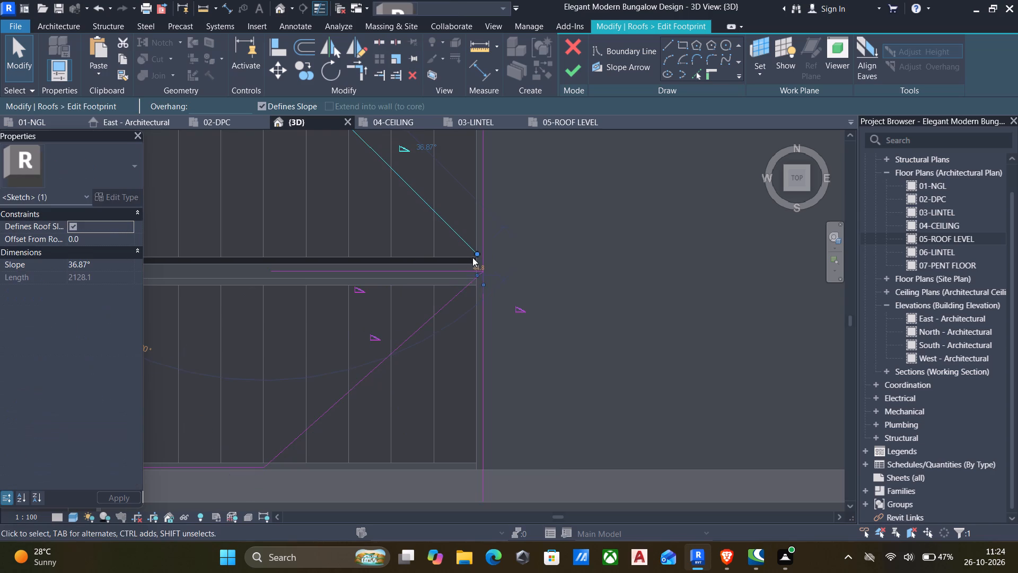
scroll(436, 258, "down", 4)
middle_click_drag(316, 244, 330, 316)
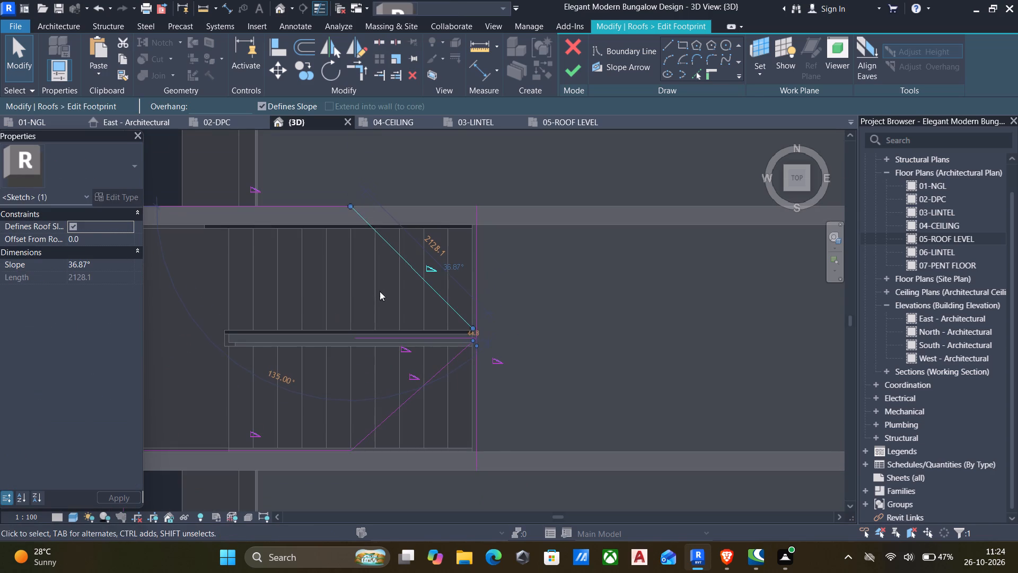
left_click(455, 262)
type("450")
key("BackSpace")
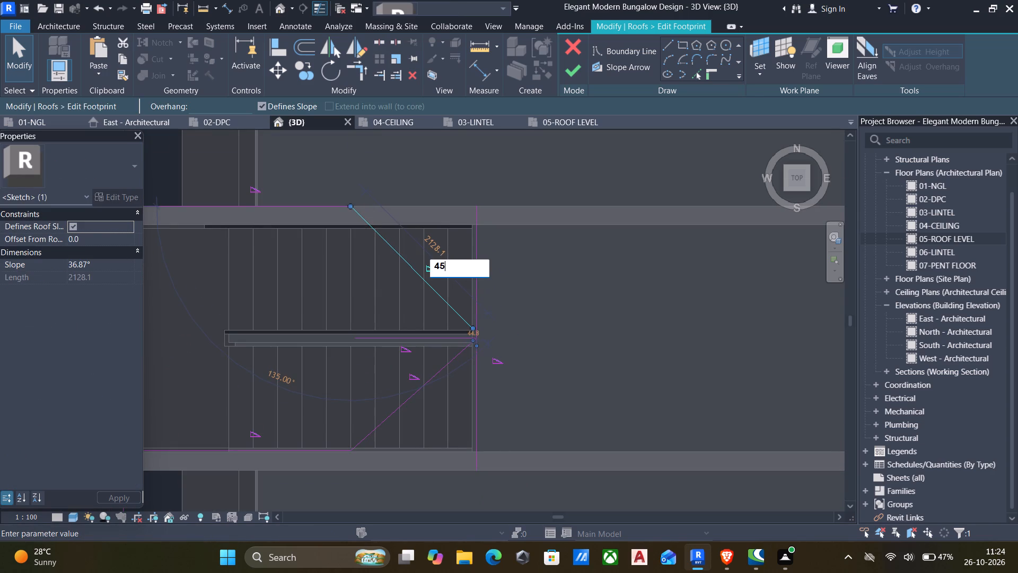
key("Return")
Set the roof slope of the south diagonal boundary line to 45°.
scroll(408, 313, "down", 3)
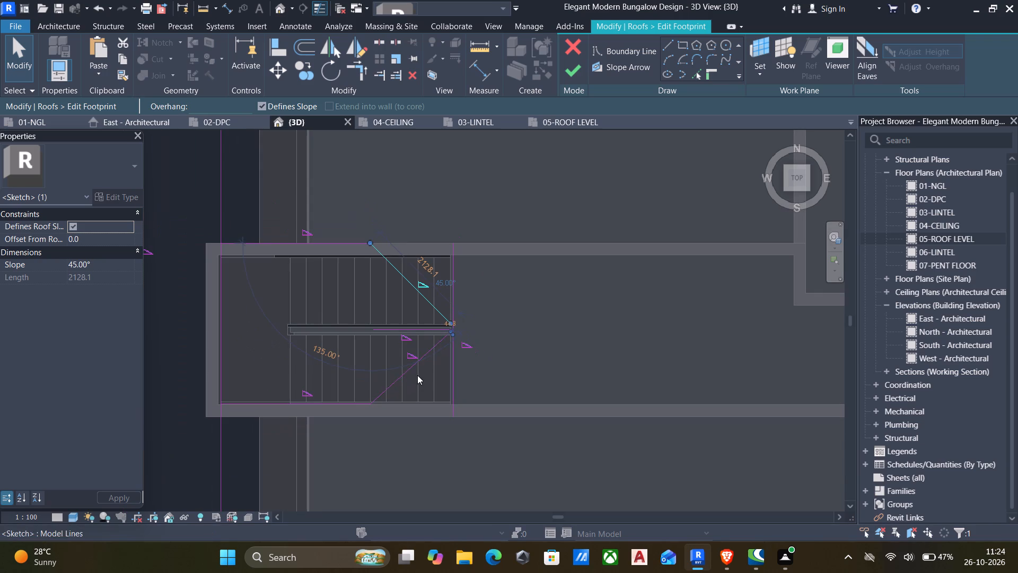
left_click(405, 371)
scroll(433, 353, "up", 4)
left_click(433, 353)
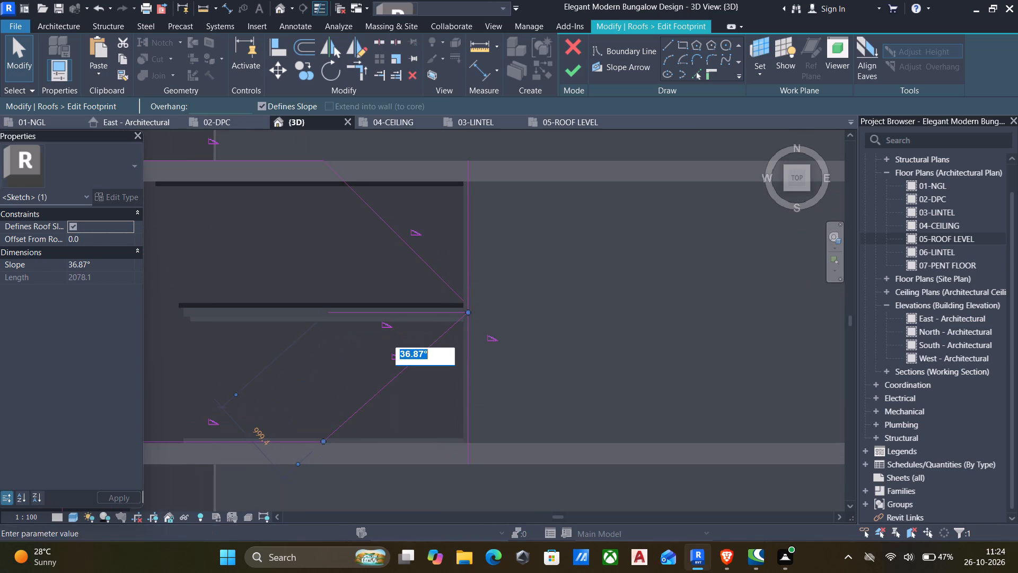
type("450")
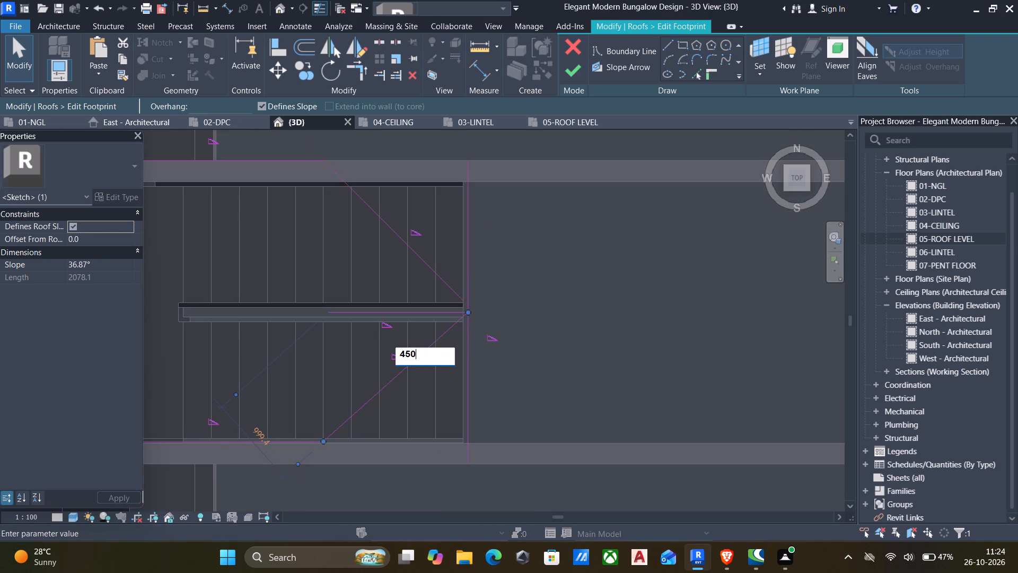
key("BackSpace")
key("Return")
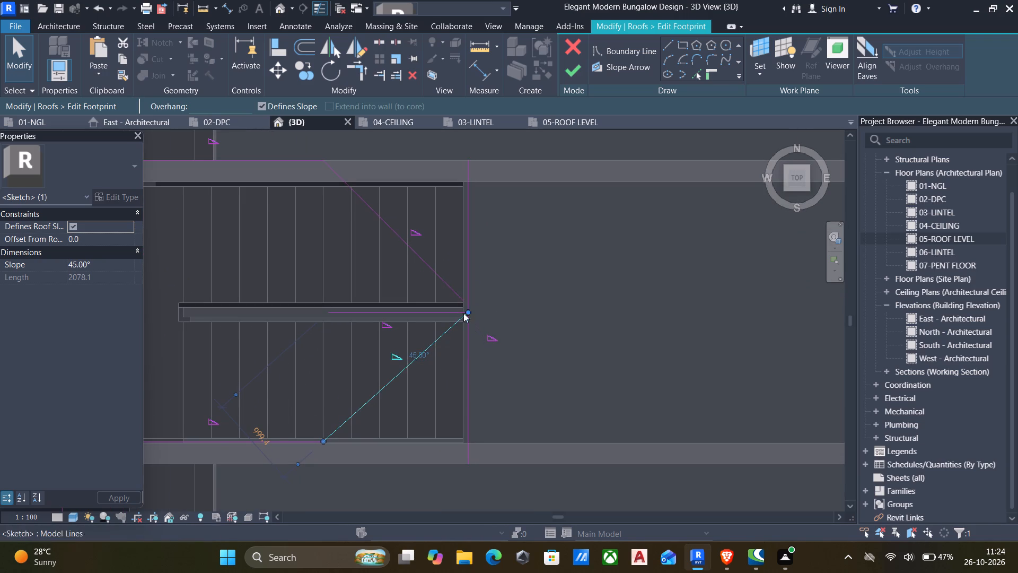
Extend the north diagonal boundary line's inner end to meet the south diagonal at the helper lines' intersection.
left_click(452, 292)
scroll(457, 301, "down", 1)
scroll(457, 301, "up", 5)
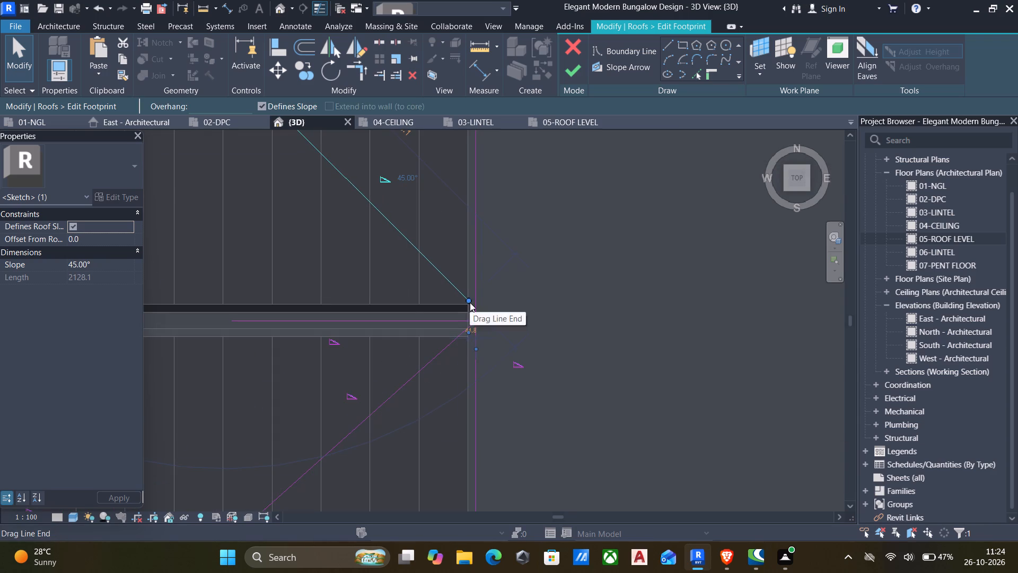
left_click_drag(467, 301, 472, 318)
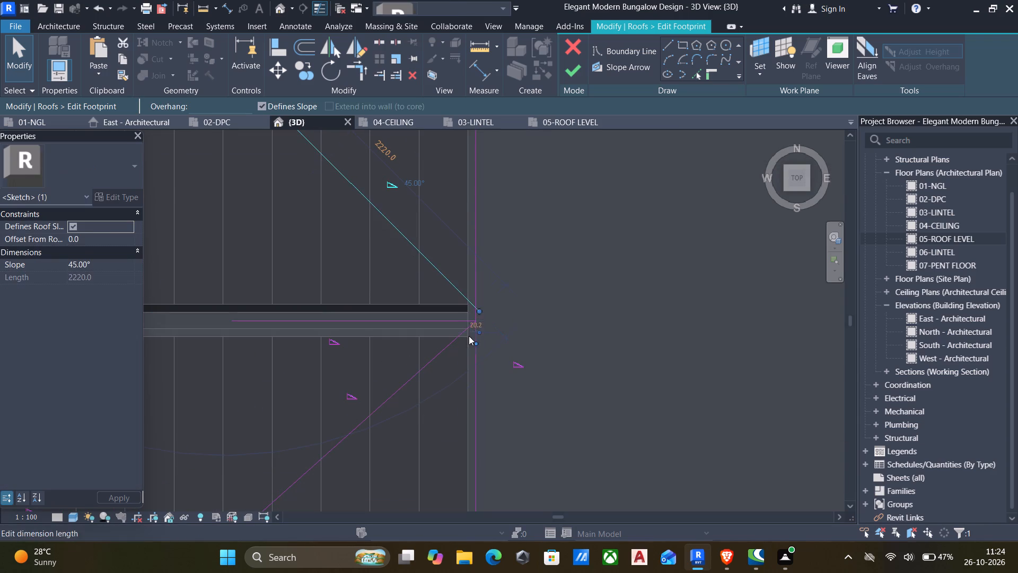
left_click_drag(478, 311, 469, 324)
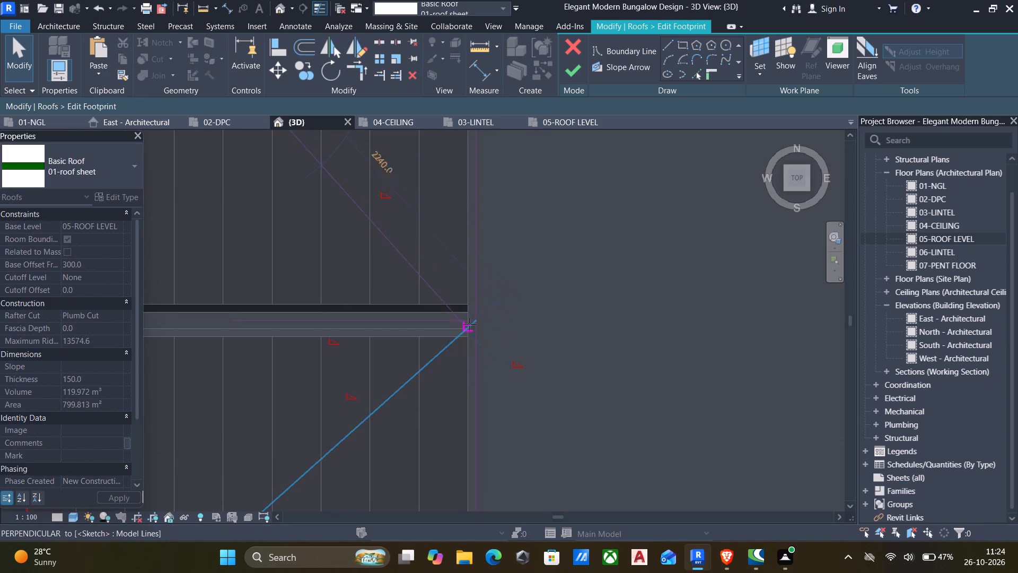
left_click_drag(469, 324, 475, 322)
scroll(510, 350, "down", 5)
left_click(533, 348)
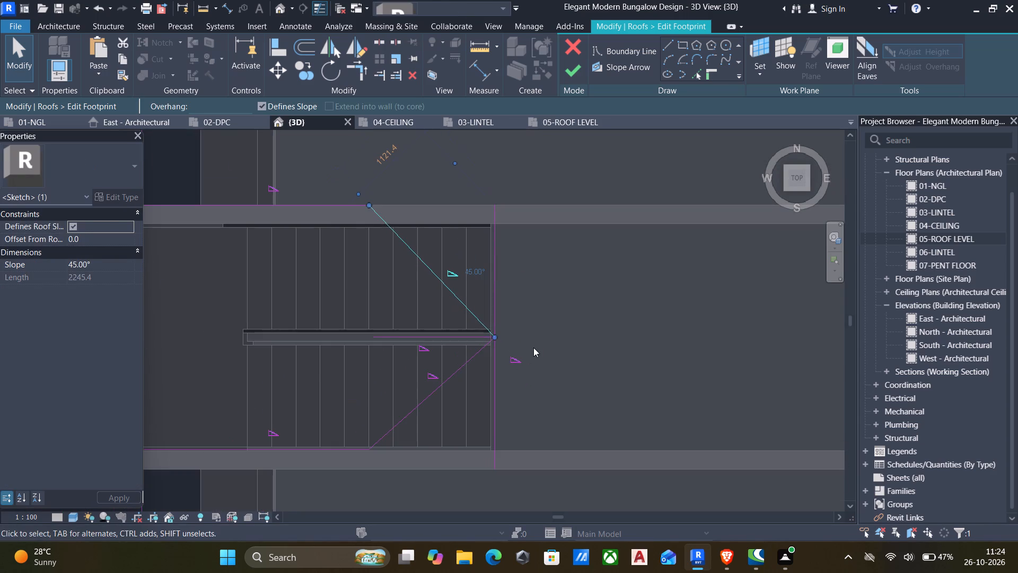
Delete the north-south and horizontal helper lines at the stairs' east end.
left_click(491, 301)
key("F12")
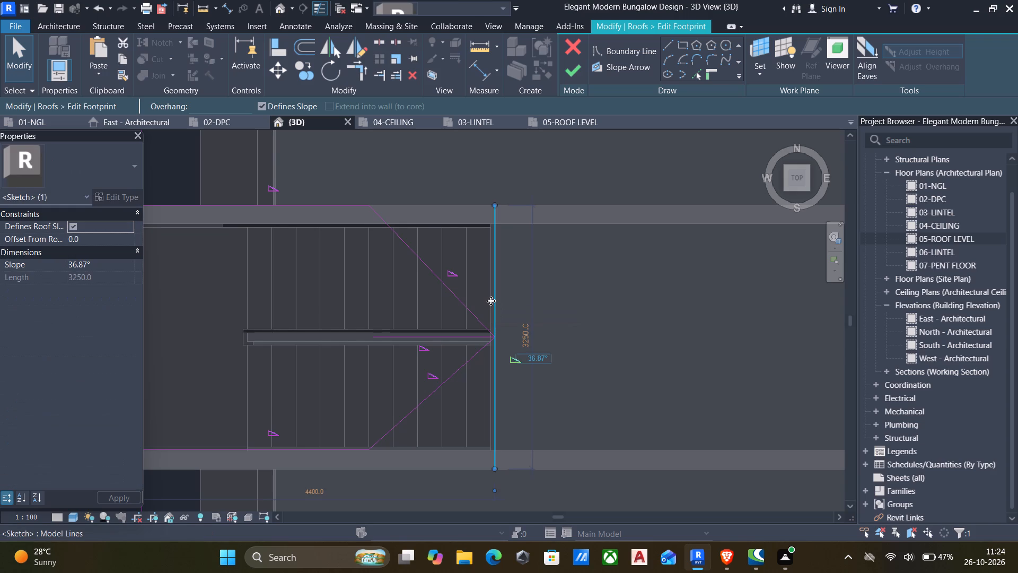
key("Delete")
scroll(481, 358, "up", 4)
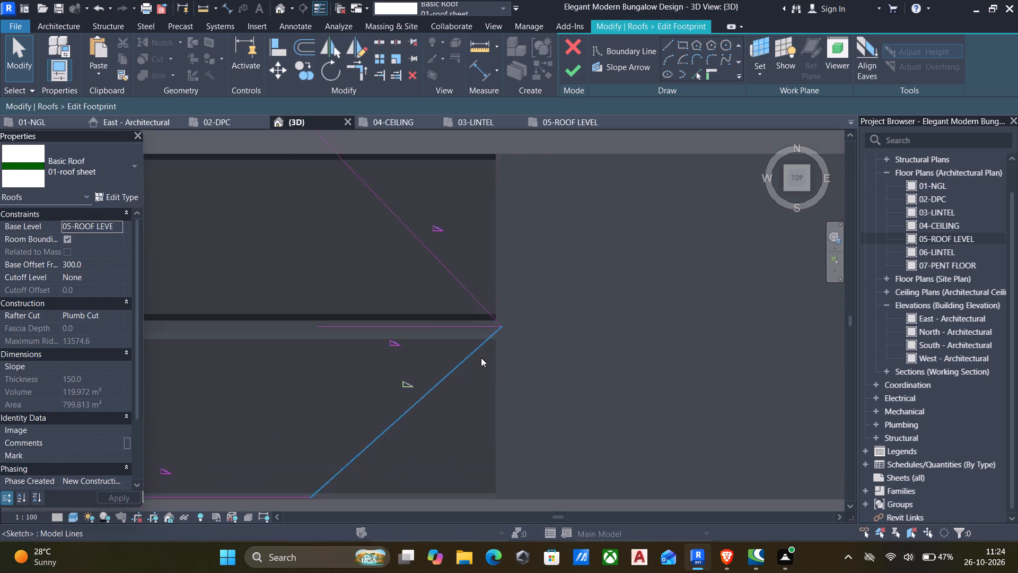
scroll(481, 358, "up", 1)
scroll(499, 313, "up", 4)
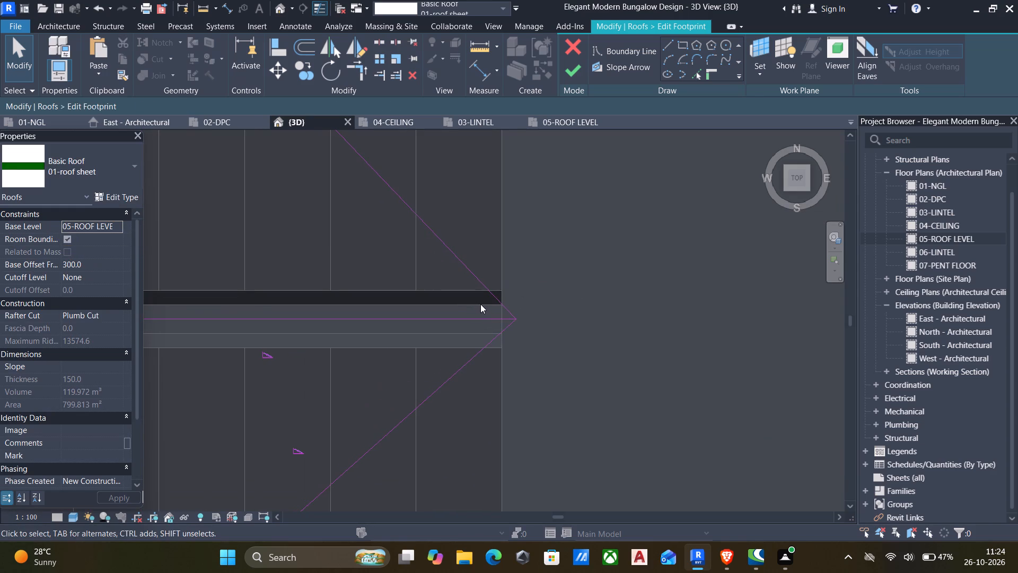
left_click(487, 318)
scroll(387, 334, "down", 4)
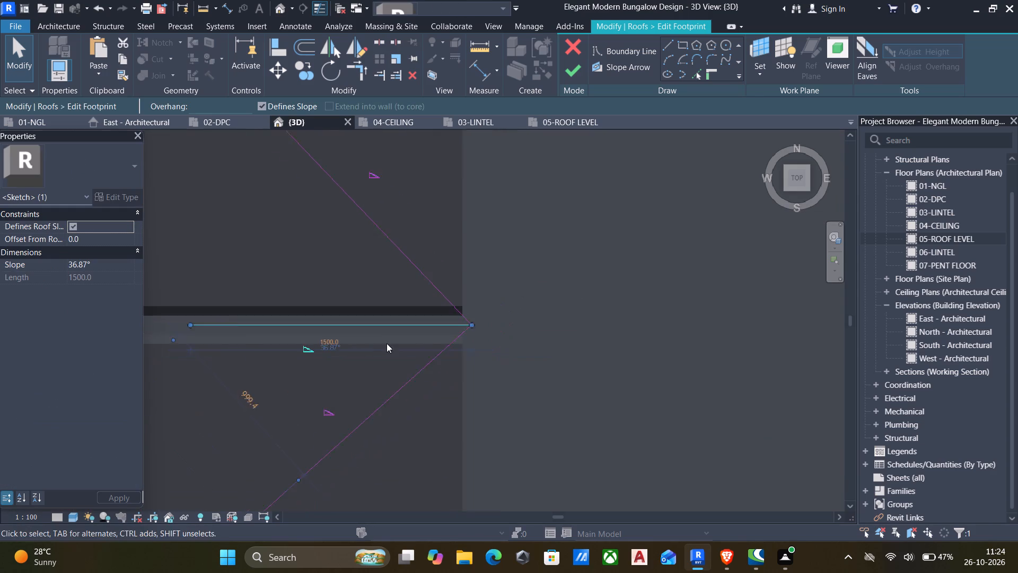
scroll(387, 343, "down", 2)
key("Delete")
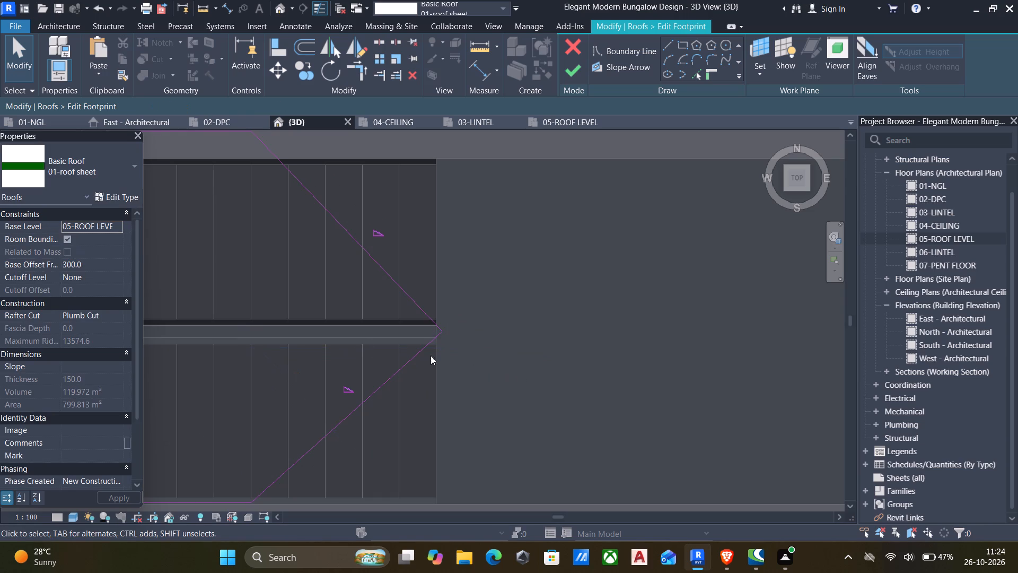
Turn off slope definition for the stair projection's four boundary lines: the north line, the south line and both diagonals.
scroll(339, 334, "down", 3)
middle_click_drag(297, 340, 481, 379)
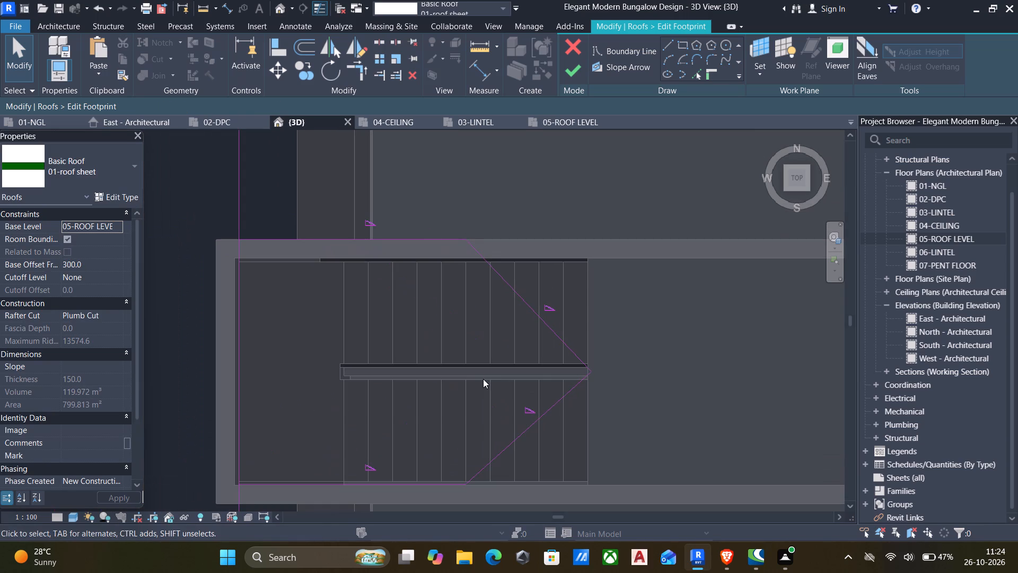
left_click(446, 242)
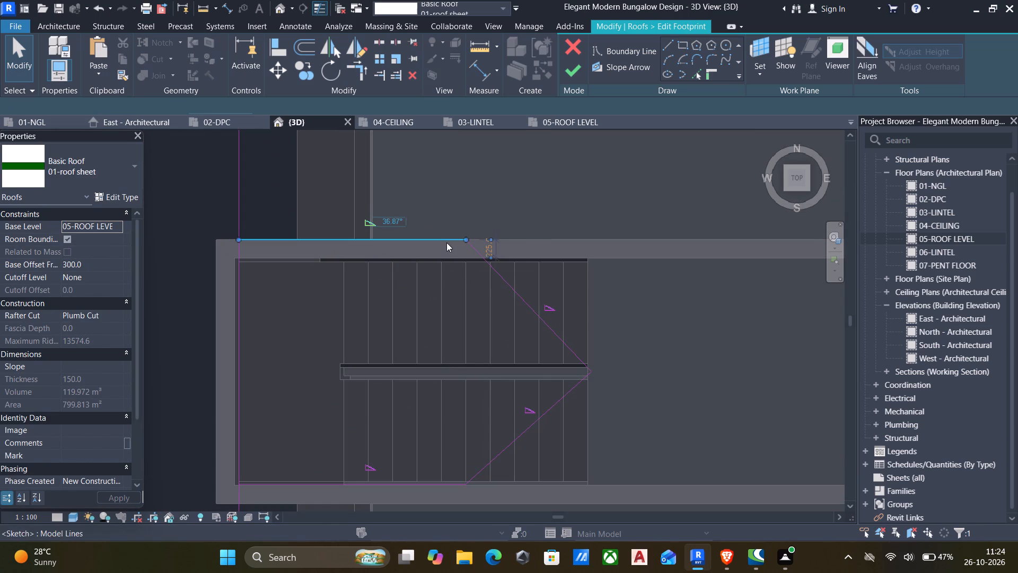
left_click(454, 346)
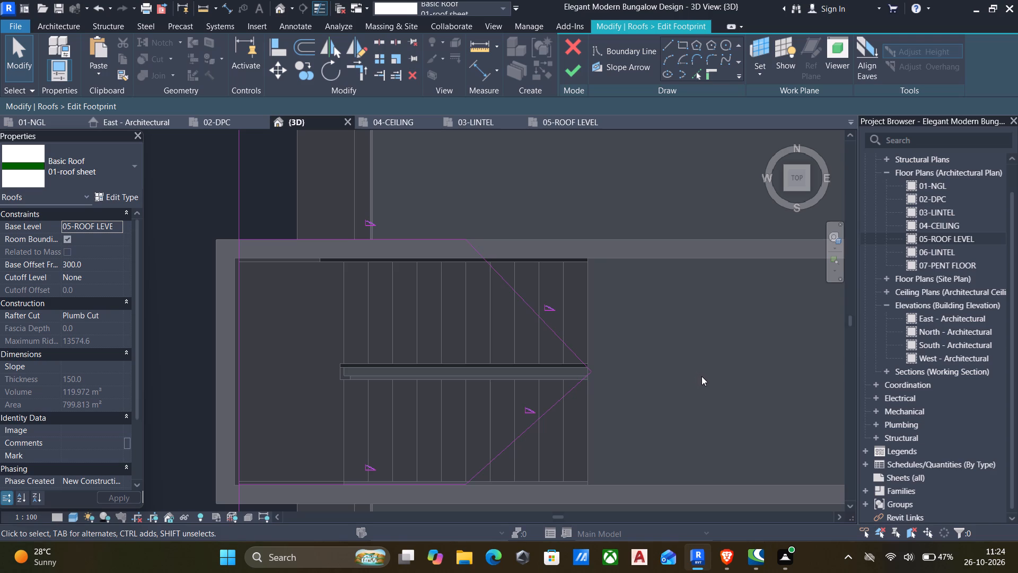
scroll(280, 213, "down", 1)
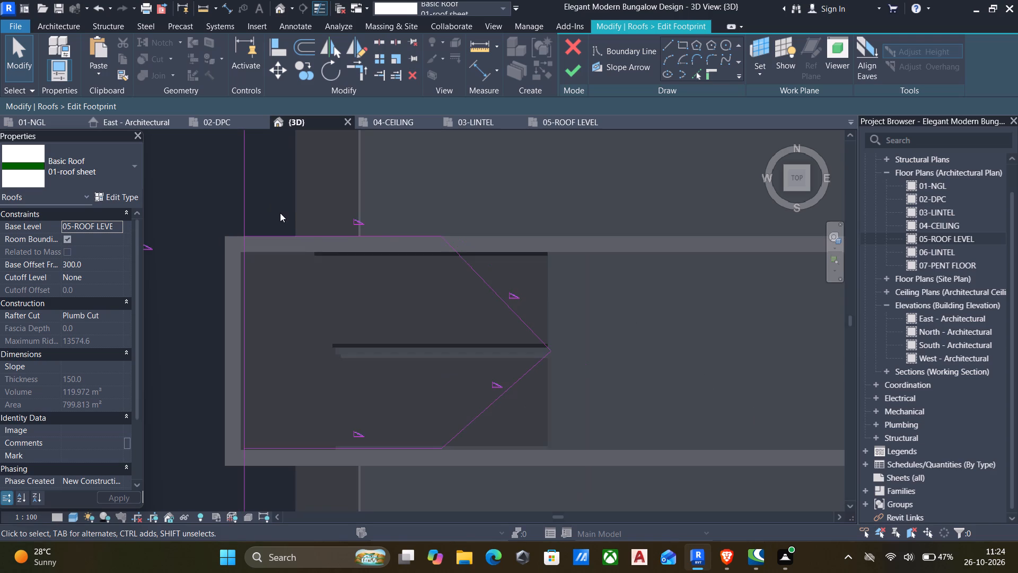
scroll(355, 210, "down", 3)
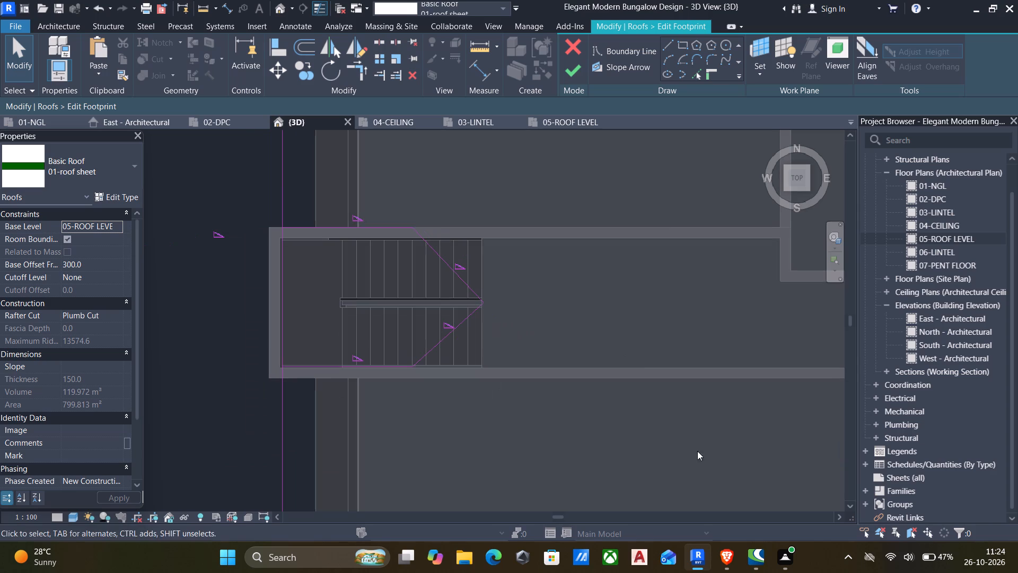
left_click_drag(676, 476, 315, 169)
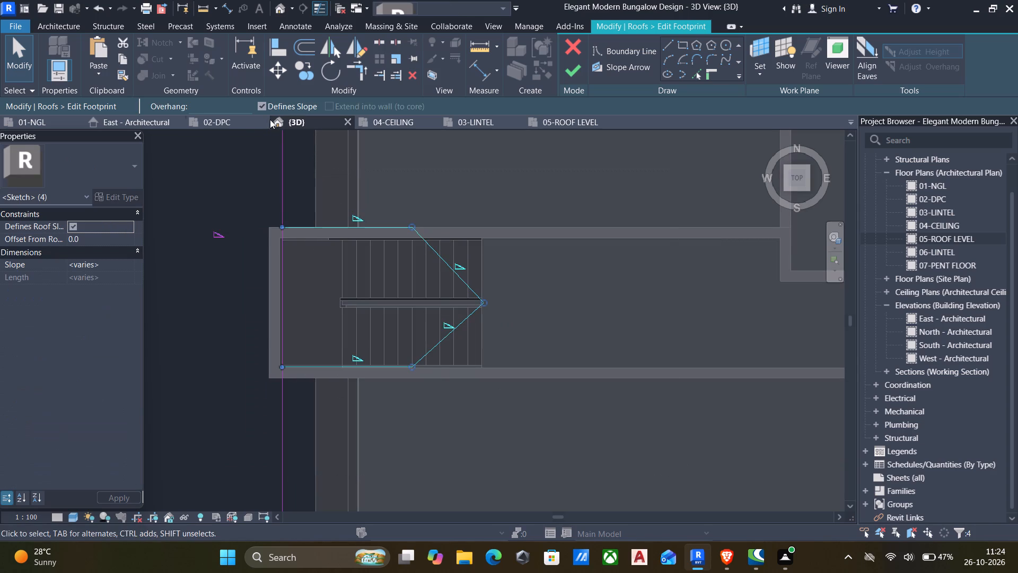
left_click(261, 106)
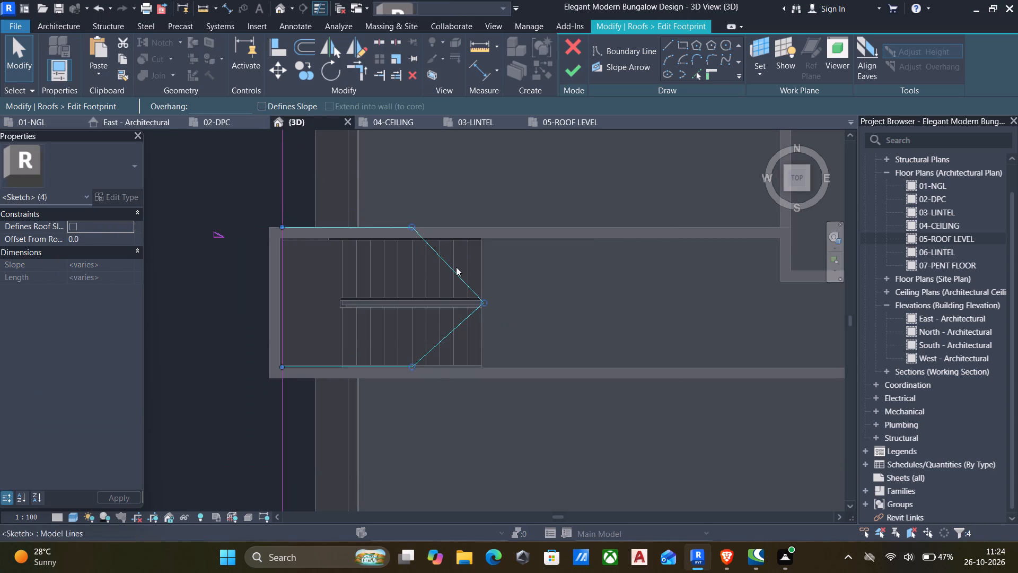
left_click(637, 345)
Split the roof's west boundary line between the stair projection's north and south boundary lines.
key("s")
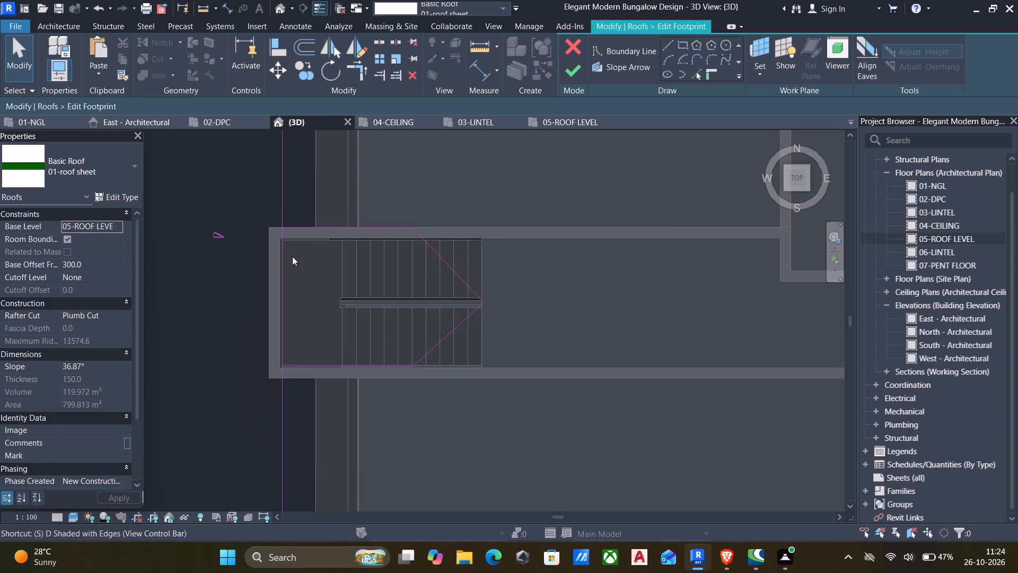
key("l")
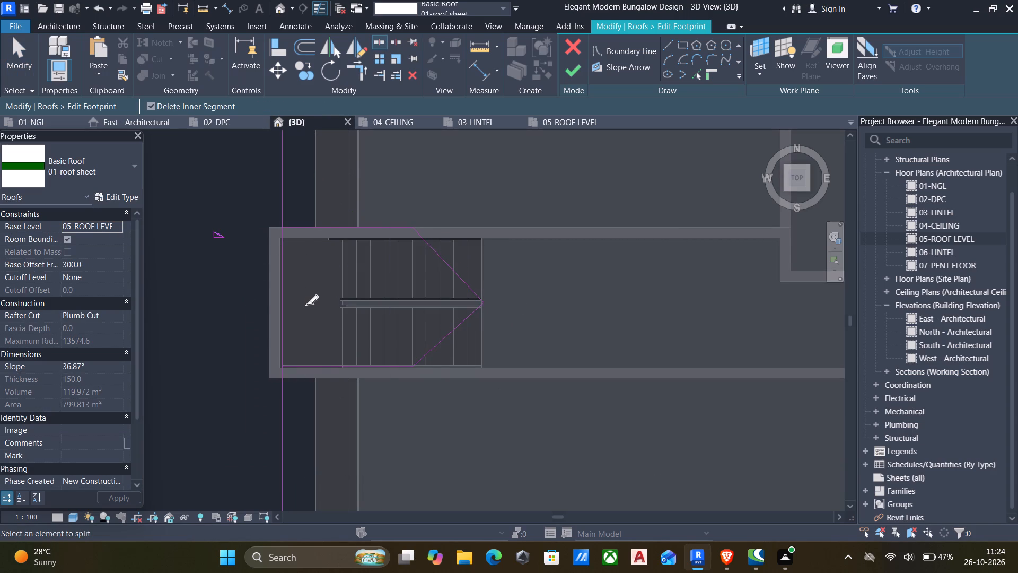
left_click(279, 310)
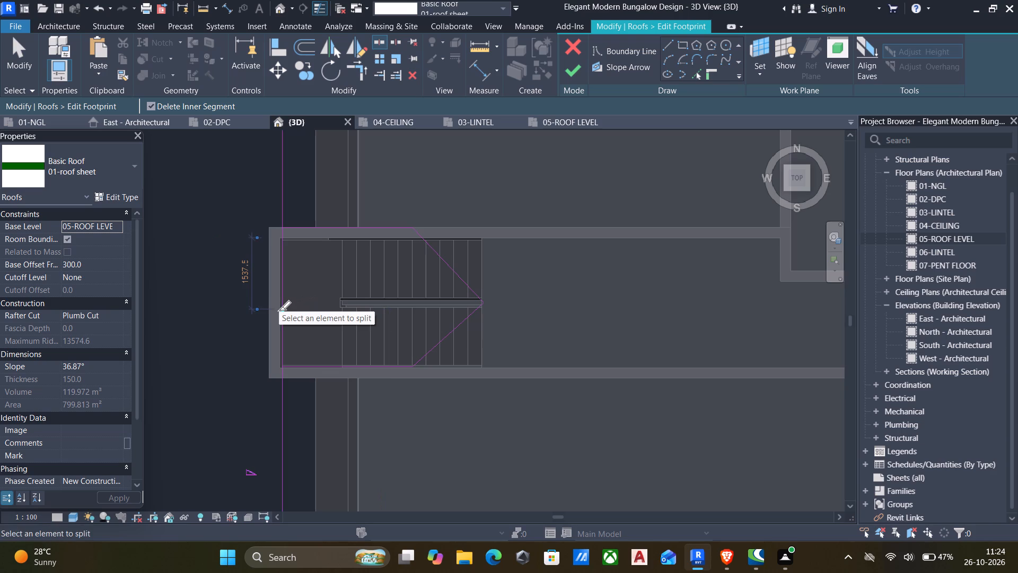
key("Escape")
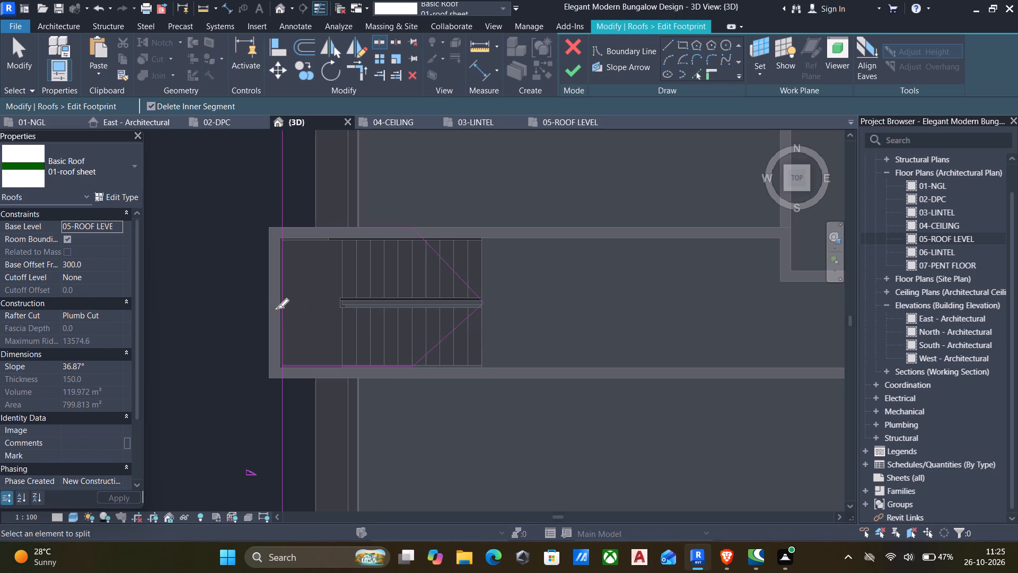
Trim the two west boundary segments to corners with the stair projection's north and south lines.
type("tr")
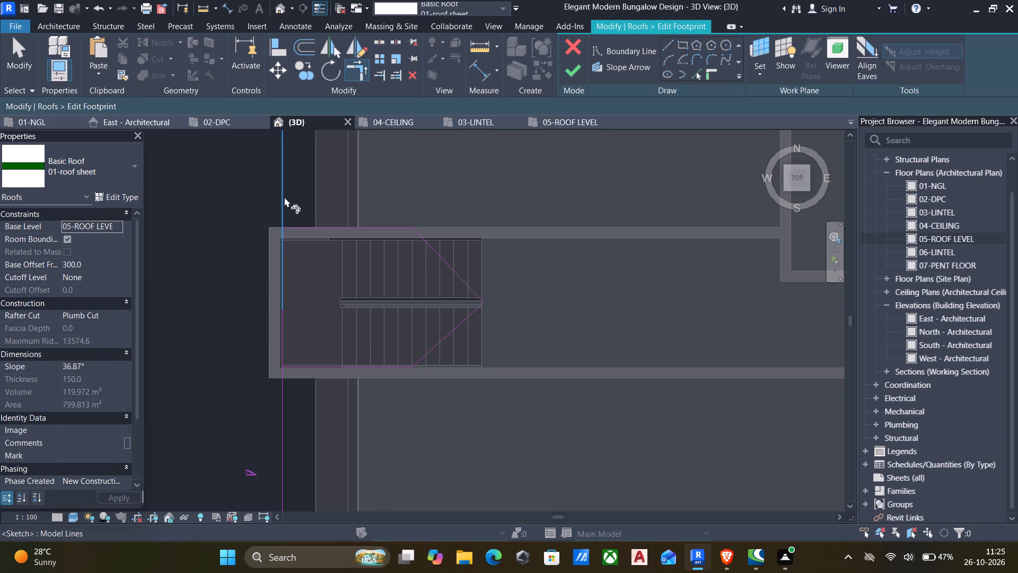
left_click_drag(286, 183, 286, 192)
left_click(320, 227)
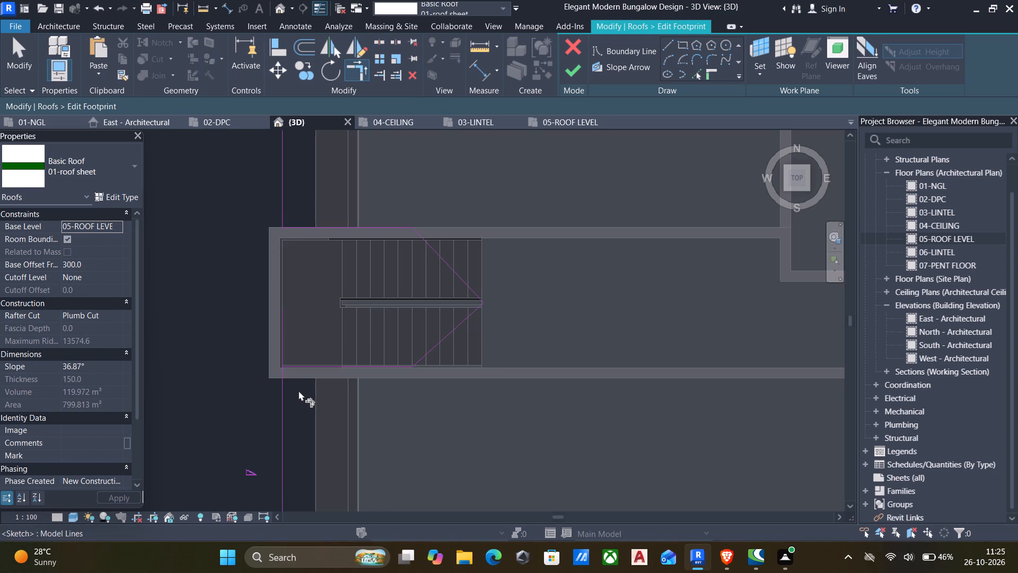
left_click(278, 387)
left_click(335, 363)
Draw a rectangular slope-defining boundary about 7600 by 3370 mm at the middle south room, spanning its side walls' outer faces from the south wall.
scroll(323, 377, "down", 4)
middle_click_drag(373, 413, 335, 392)
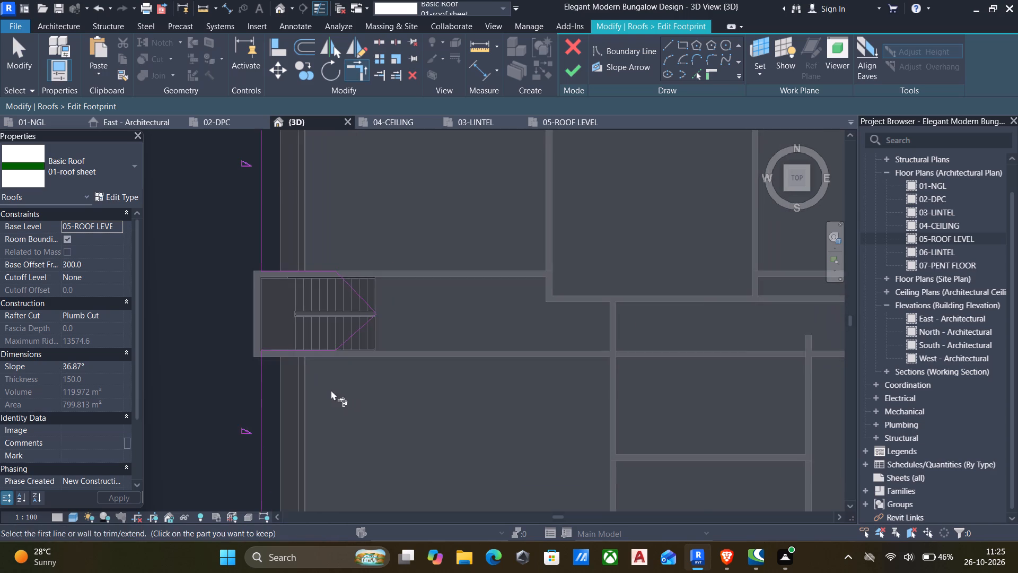
scroll(354, 406, "down", 4)
middle_click_drag(366, 415, 284, 342)
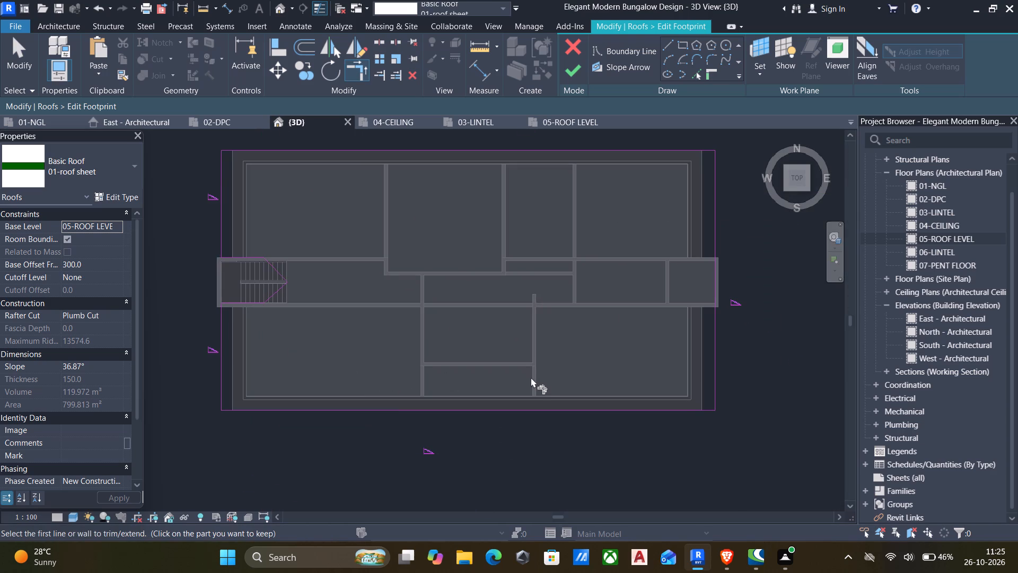
left_click(678, 45)
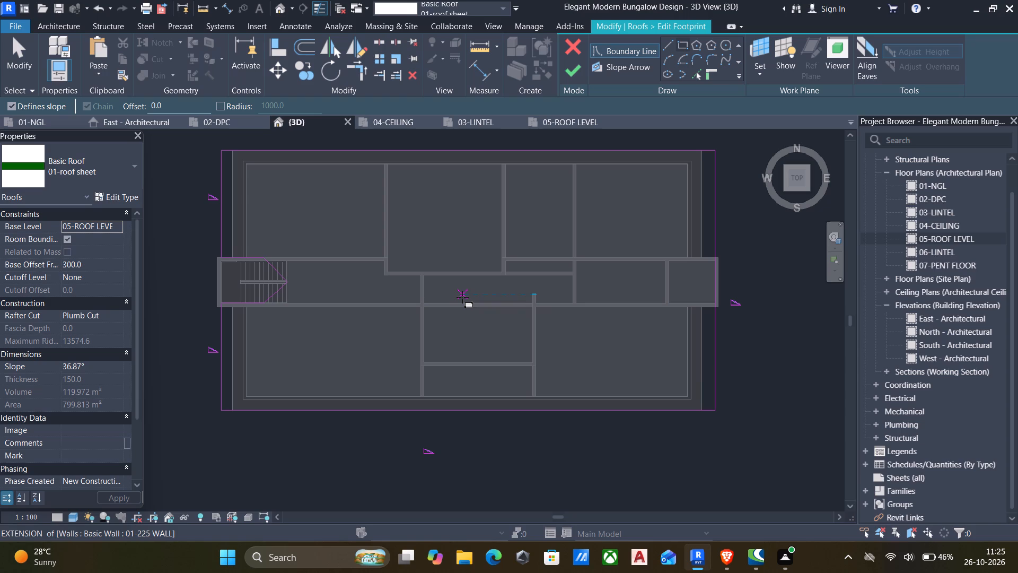
scroll(420, 383, "up", 6)
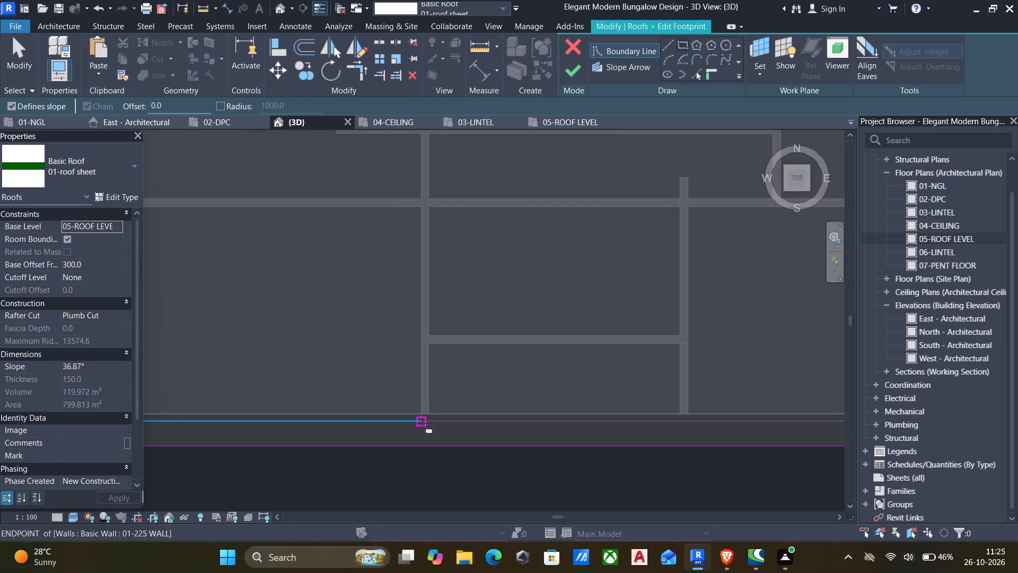
scroll(418, 415, "up", 3)
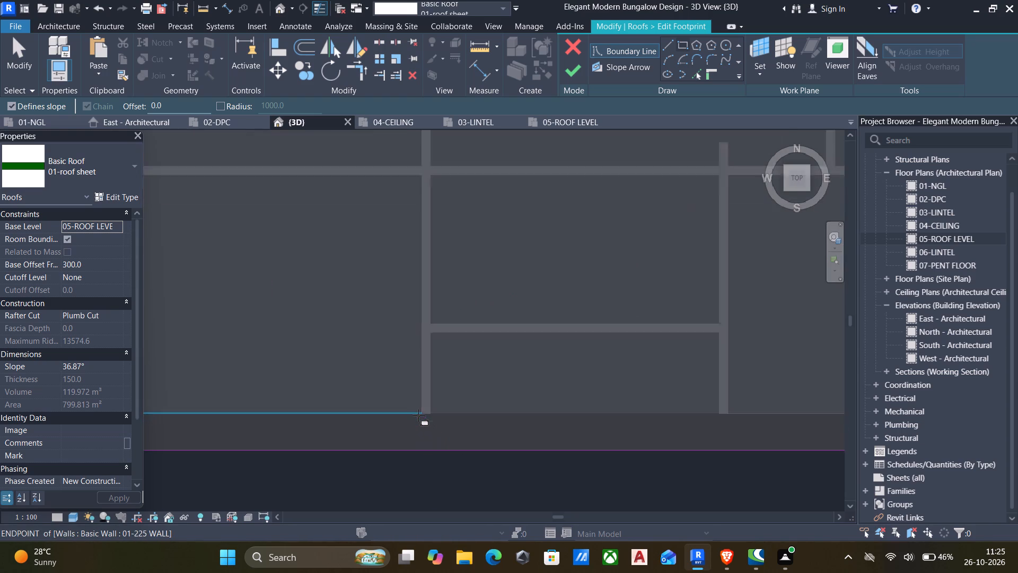
scroll(418, 415, "up", 2)
left_click(423, 429)
scroll(600, 430, "down", 3)
middle_click_drag(600, 431, 589, 436)
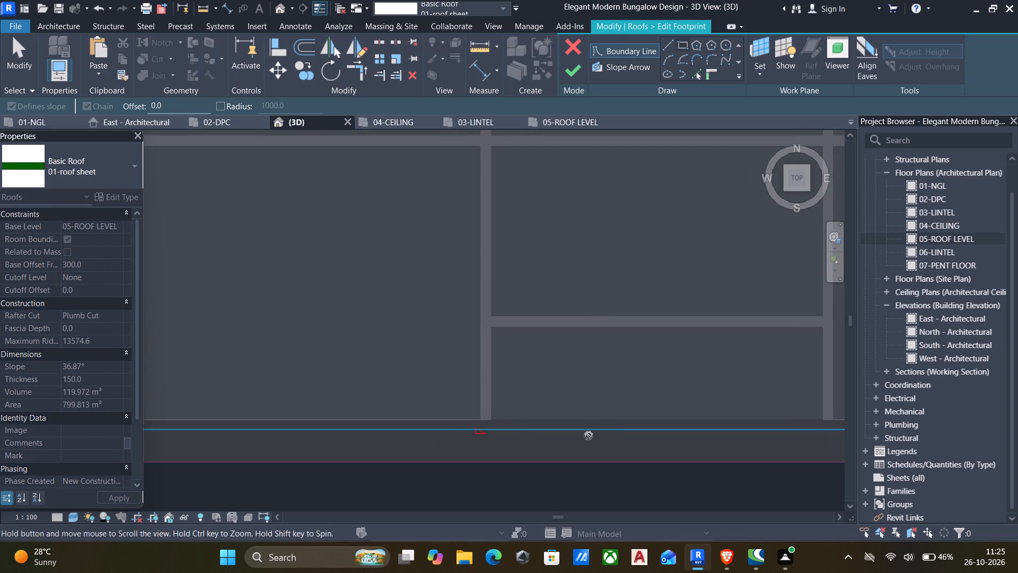
middle_click_drag(589, 436, 578, 439)
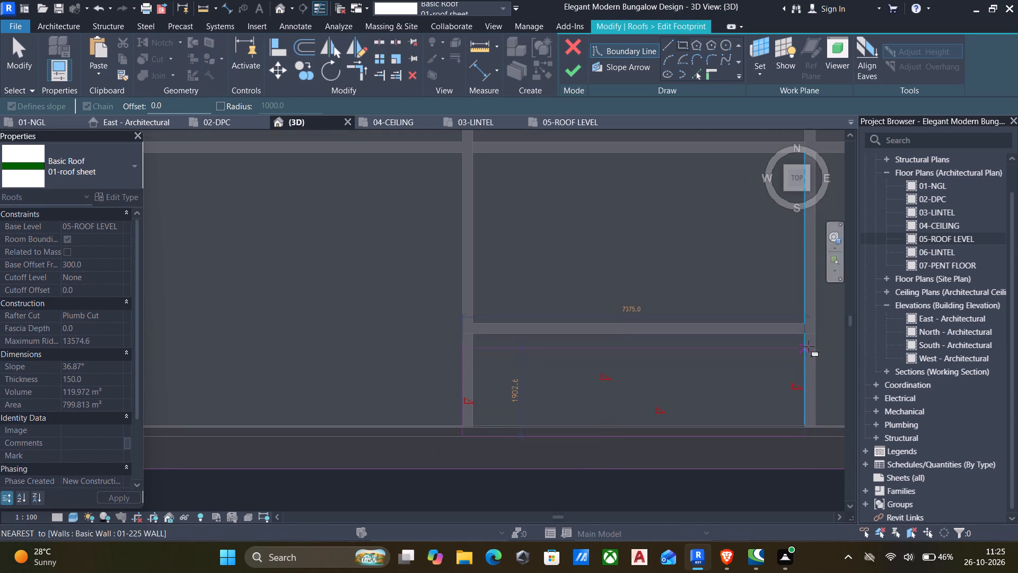
middle_click_drag(806, 339, 795, 415)
scroll(806, 339, "down", 1)
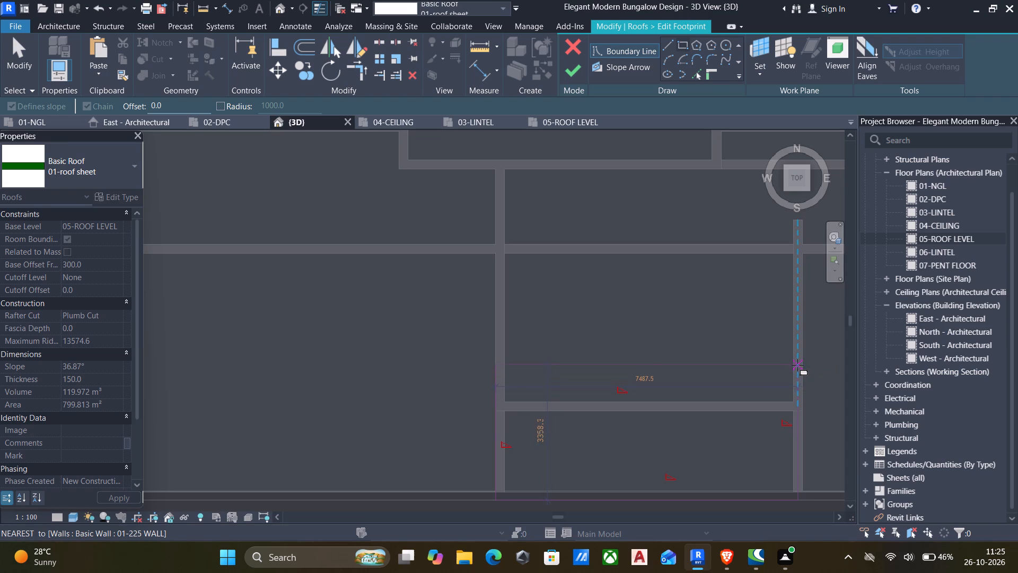
scroll(797, 367, "up", 2)
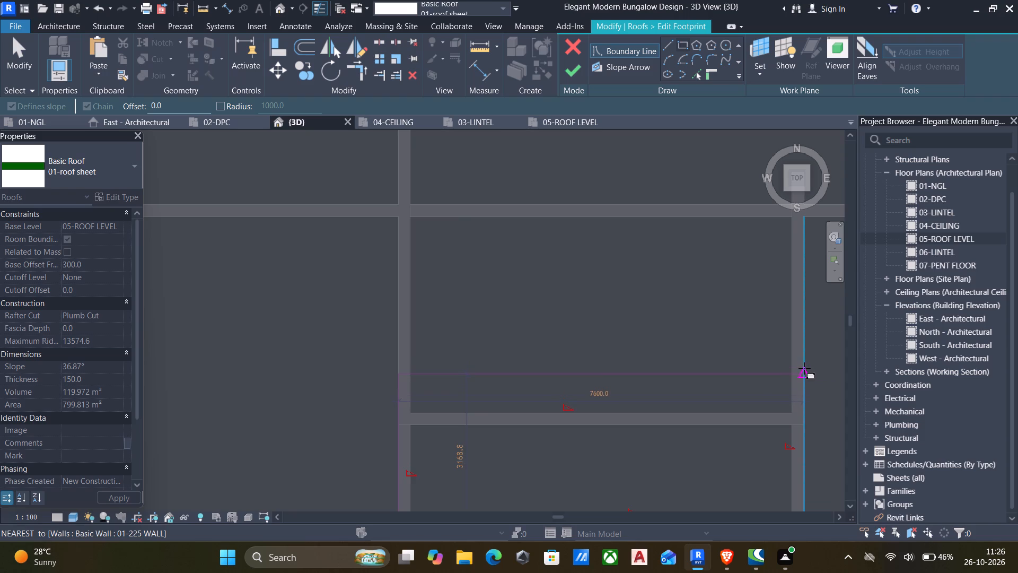
left_click(806, 363)
key("Escape")
scroll(759, 370, "down", 3)
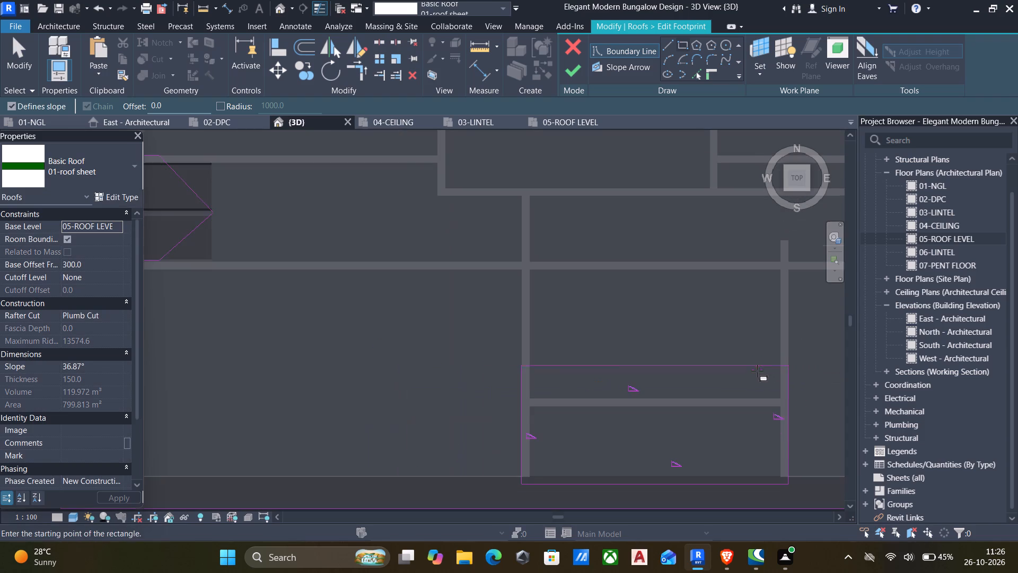
key("Escape")
Place an aligned dimension between the new rectangle's south and north boundary lines, west of the rectangle.
left_click(711, 369)
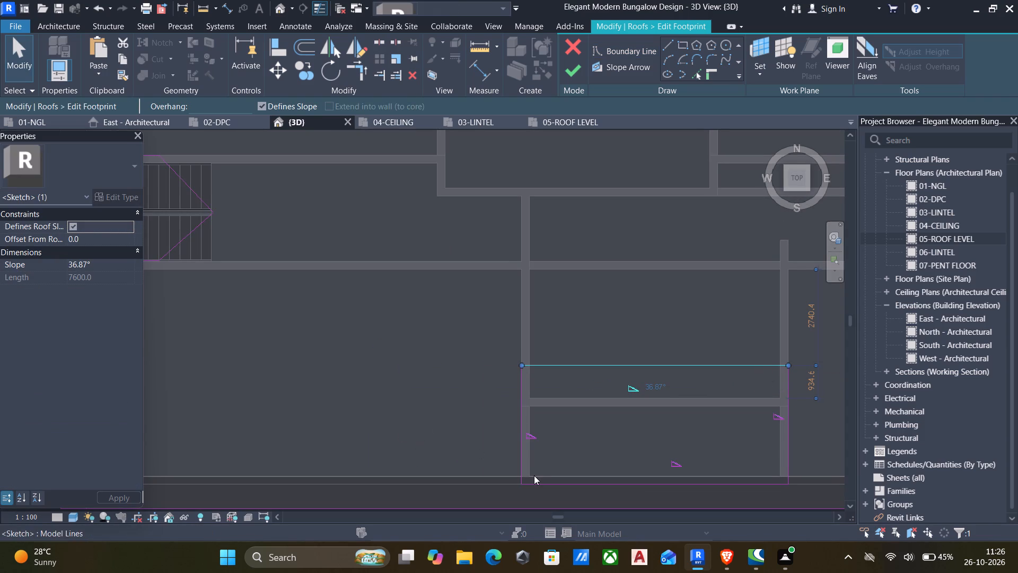
left_click(554, 481)
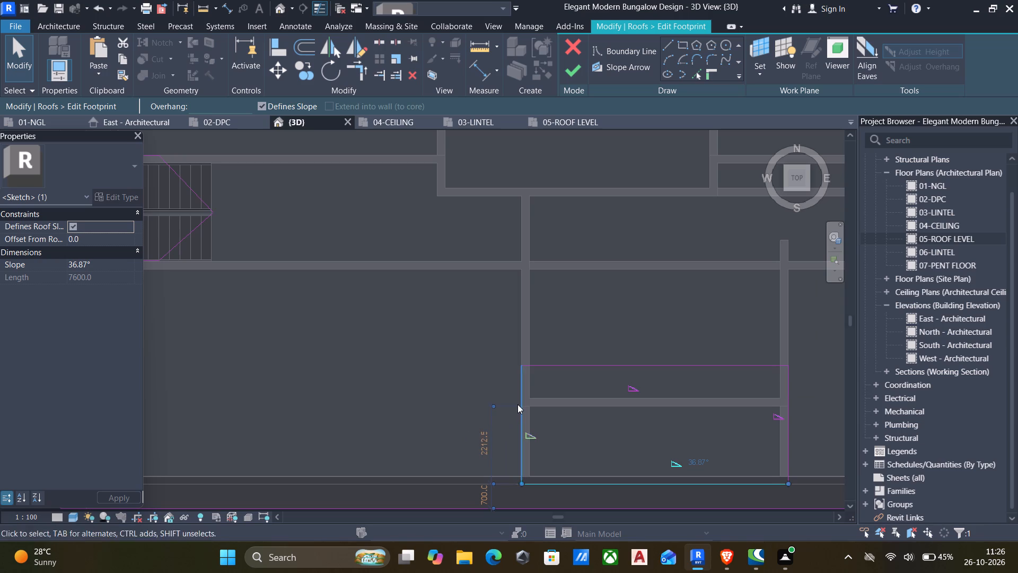
middle_click_drag(411, 431, 372, 441)
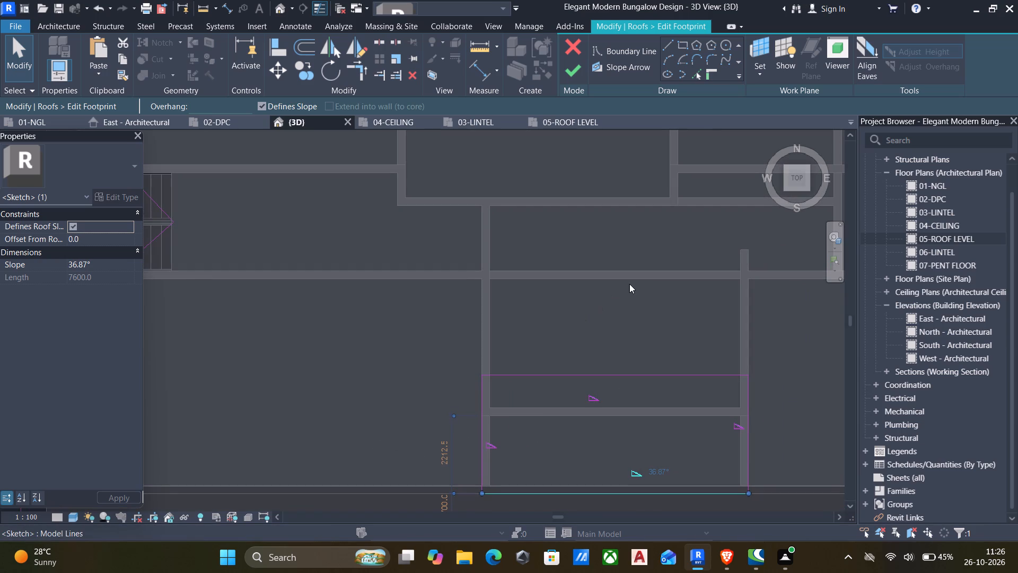
key("d")
key("i")
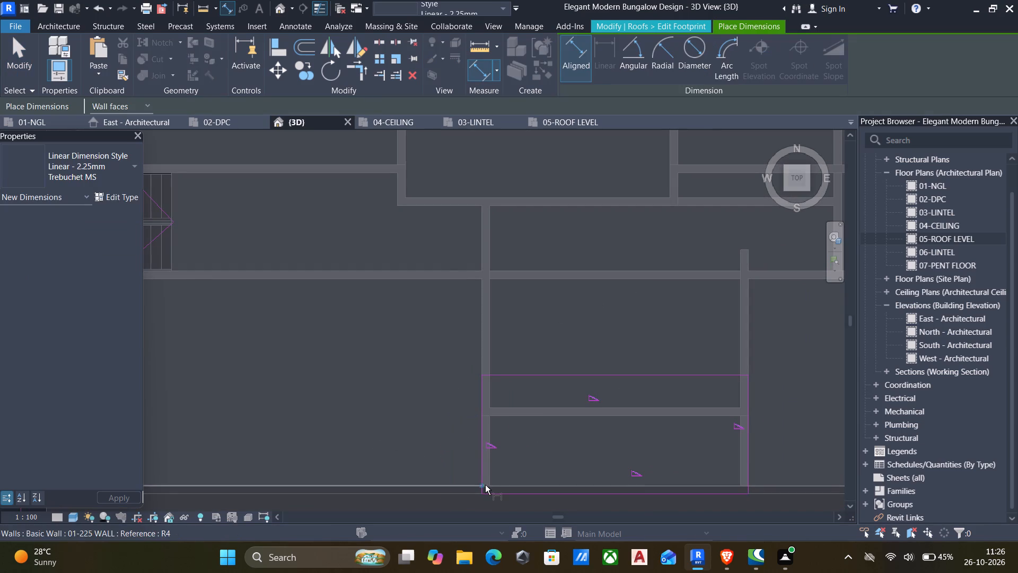
left_click(503, 496)
left_click(501, 374)
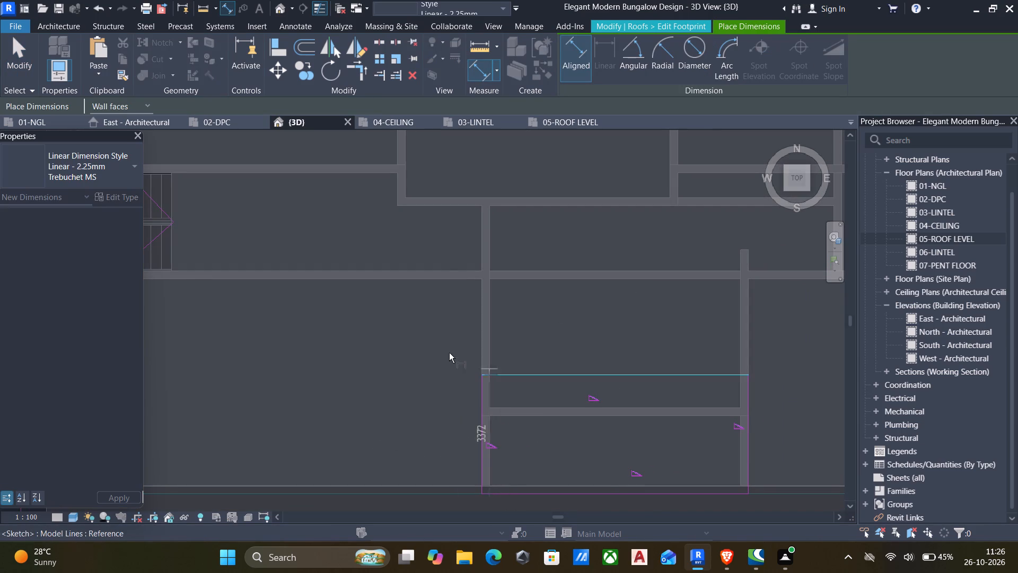
left_click(431, 398)
scroll(407, 455, "up", 3)
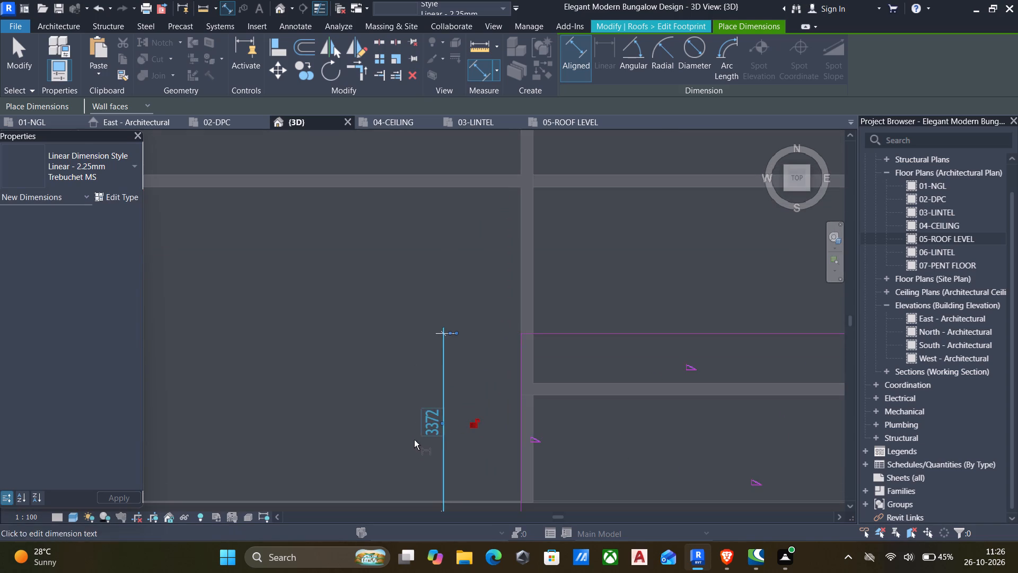
scroll(416, 437, "down", 4)
middle_click_drag(401, 440, 381, 392)
key("Escape")
key("Escape")
Set the rectangle's north-south depth to 3300 mm by moving its north line.
left_click(476, 329)
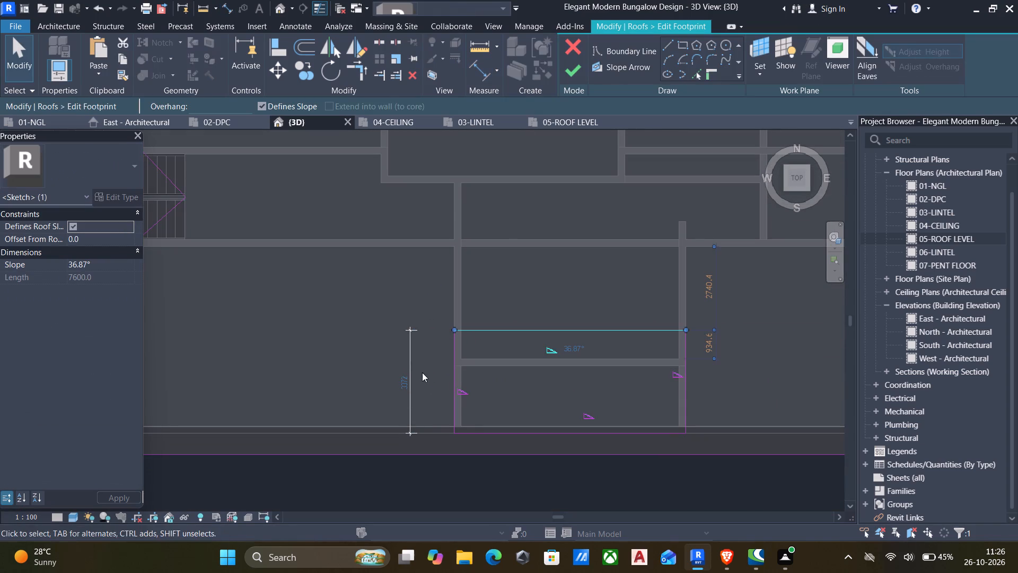
left_click(405, 378)
type("33")
key("0")
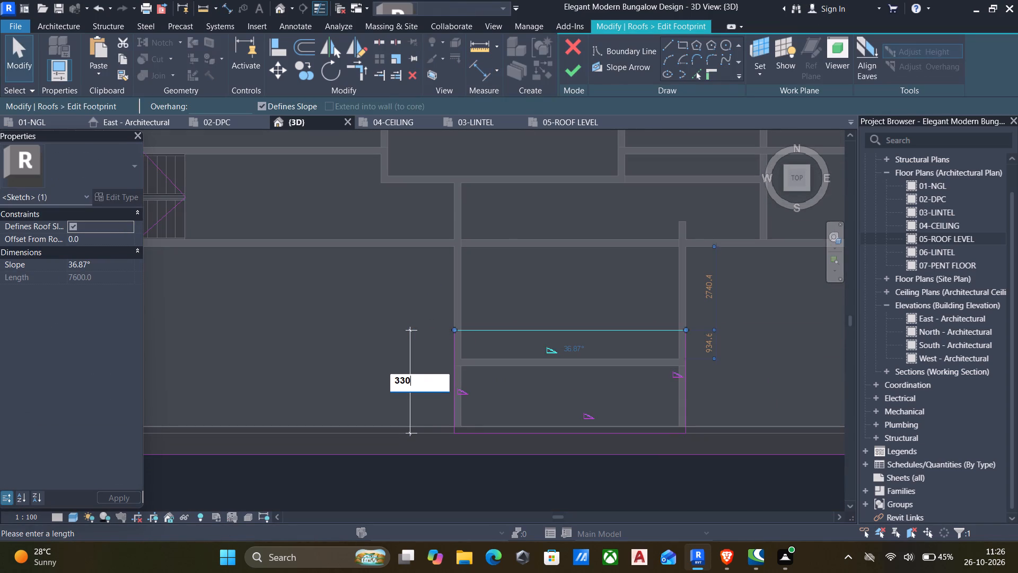
key("0")
key("Return")
middle_click_drag(330, 375, 329, 364)
left_click(335, 363)
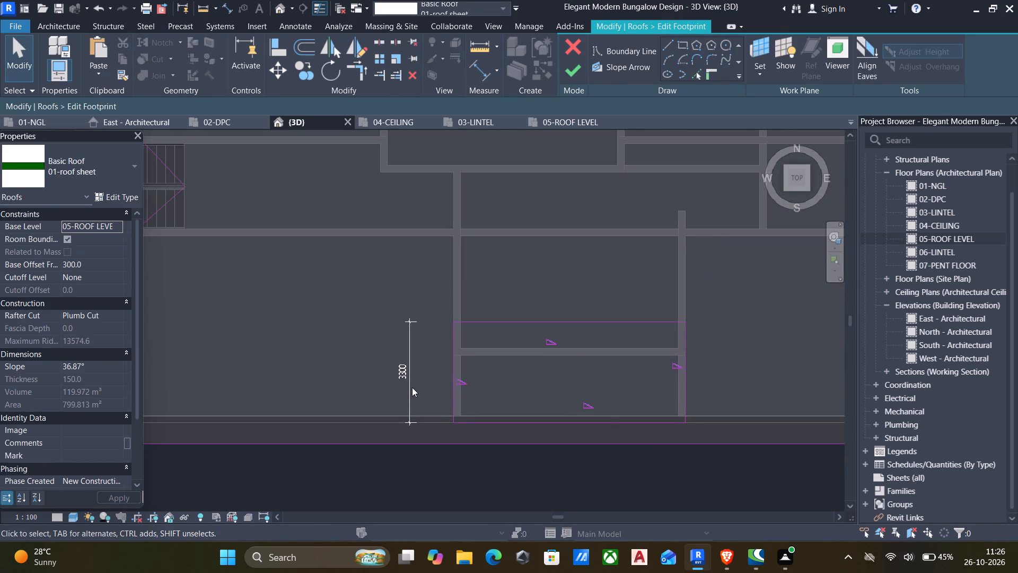
Delete the 3300 mm dimension beside the rectangle.
left_click(413, 387)
key("Delete")
Delete the rectangle's north boundary line.
middle_click_drag(455, 396, 448, 390)
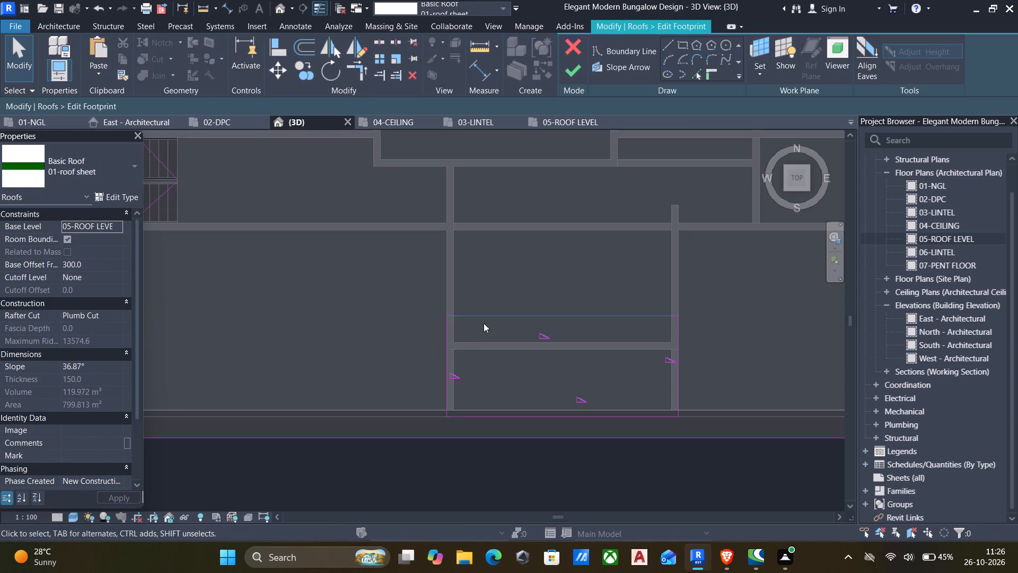
left_click(486, 320)
key("Delete")
Draw converging 45° boundary lines from the rectangle's side-line north ends: about 4700 mm from the west side, about 6930 mm from the east.
left_click(669, 41)
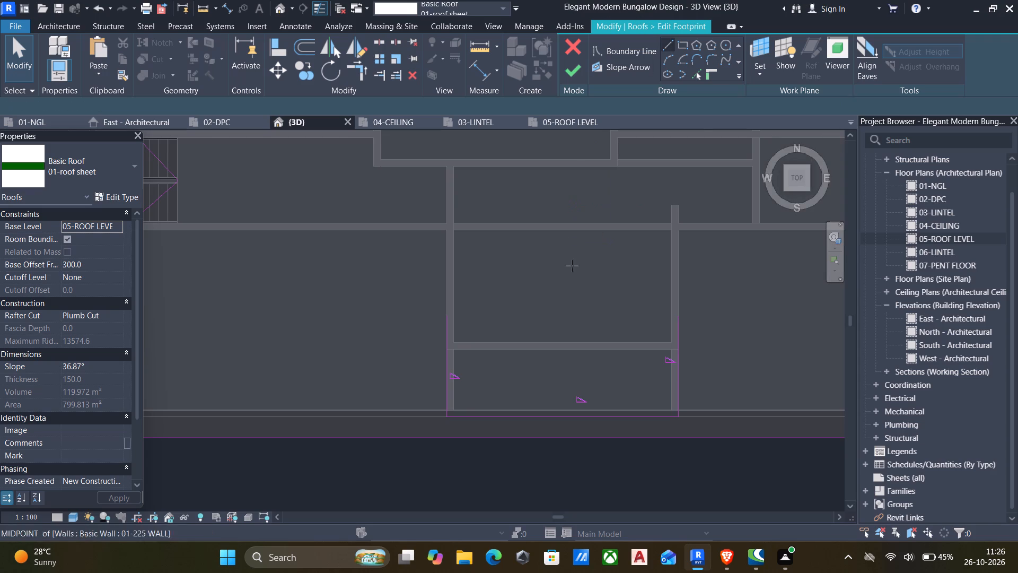
left_click(447, 318)
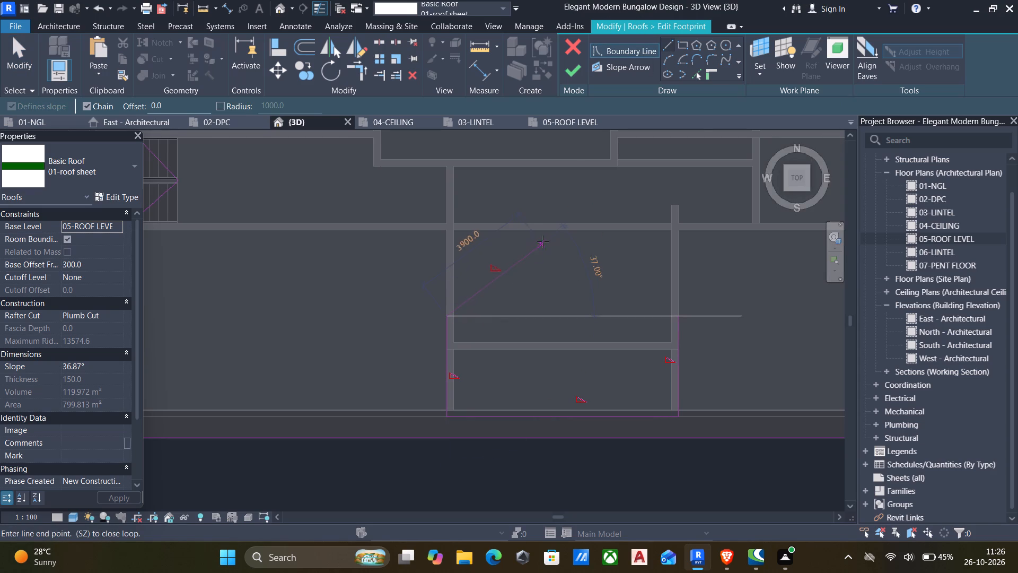
left_click(547, 212)
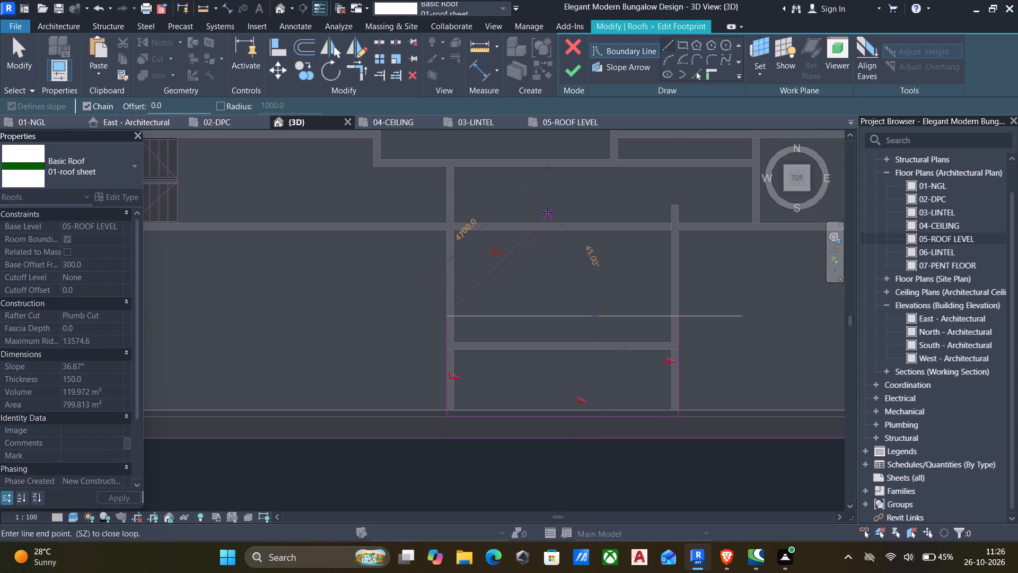
key("Escape")
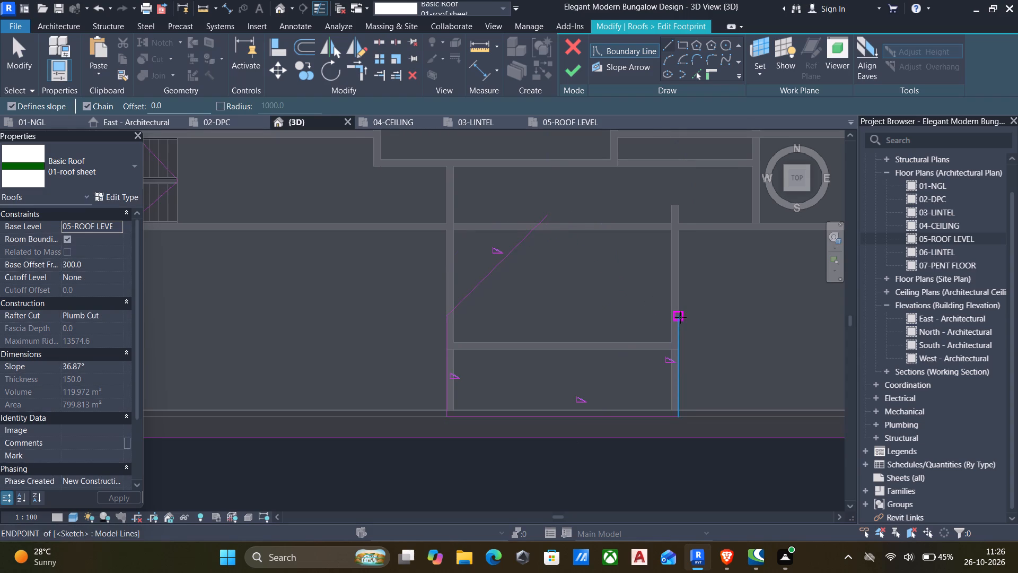
left_click(680, 317)
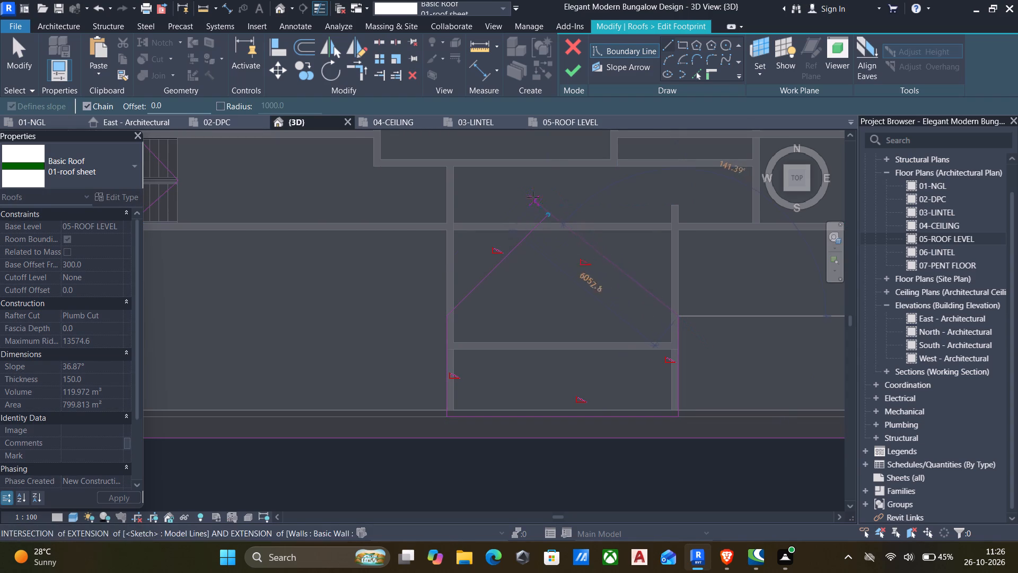
left_click(533, 166)
key("Escape")
key("Escape")
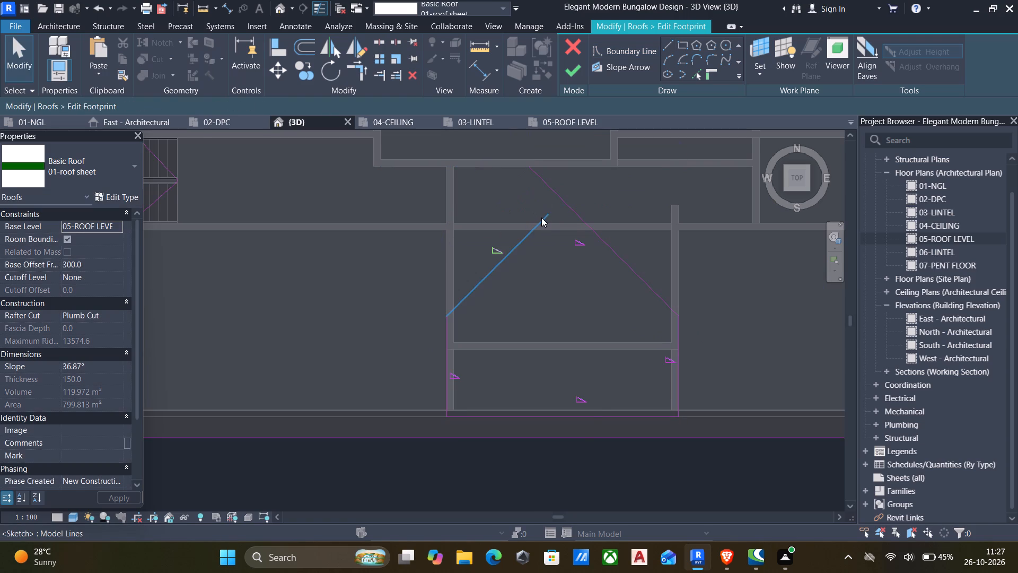
Extend the west diagonal's inner end along its 45° direction past the east diagonal.
left_click(543, 219)
left_click_drag(547, 214, 566, 192)
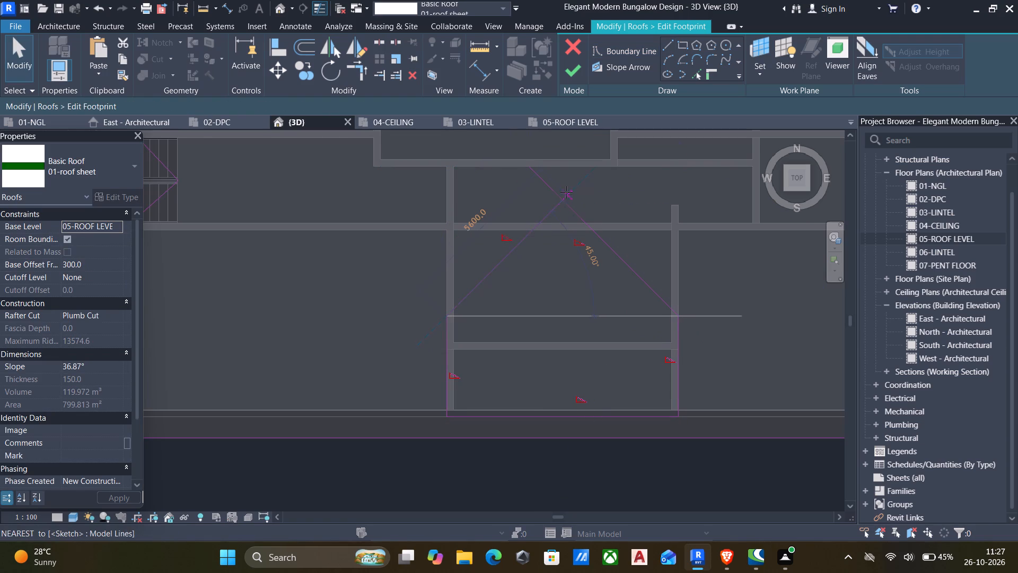
left_click_drag(566, 192, 572, 186)
key("Escape")
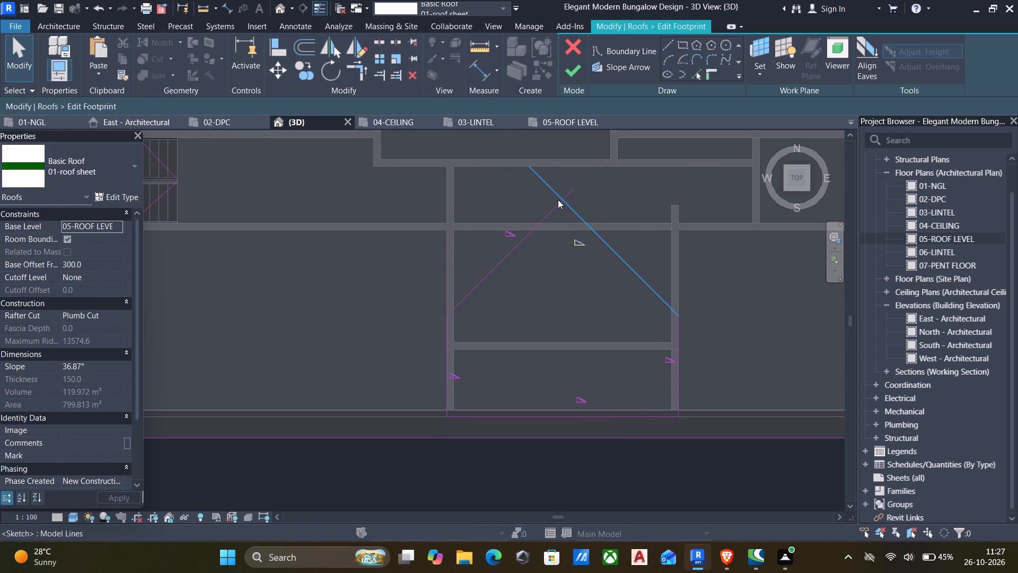
Trim the south projection's two 45° boundary lines to each other so they meet at a point.
type("tr")
left_click(572, 212)
left_click(540, 219)
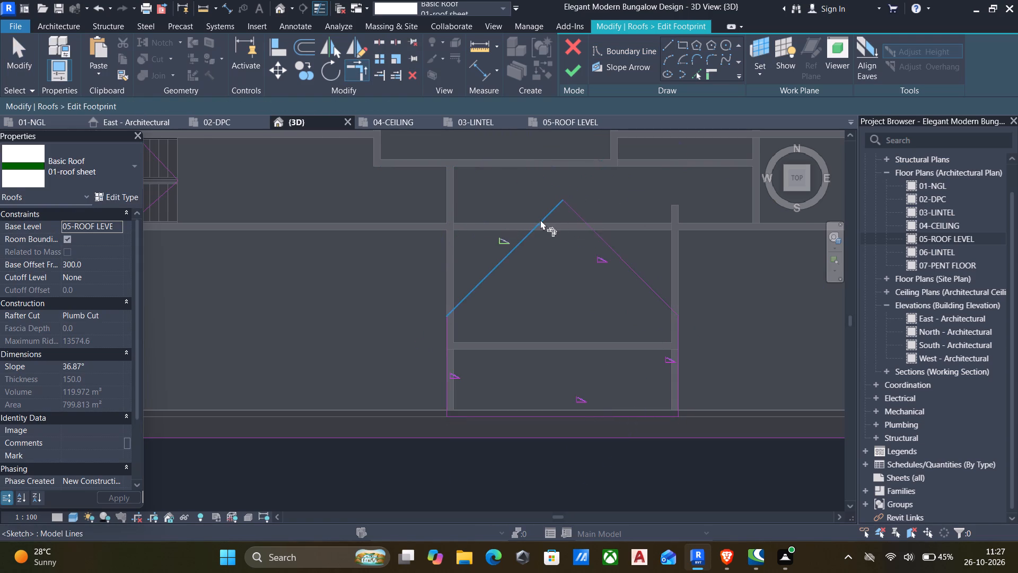
scroll(542, 237, "down", 5)
middle_click_drag(531, 269, 519, 271)
key("Escape")
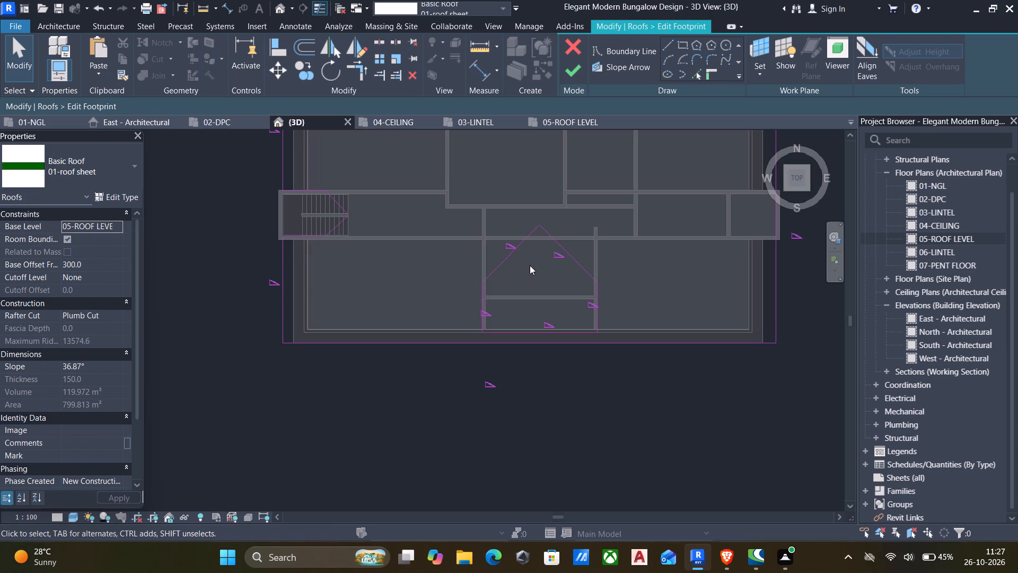
key("Escape")
Turn off slope definition for the south projection's two side lines and two diagonal boundary lines.
scroll(487, 254, "down", 3)
left_click_drag(589, 279, 492, 254)
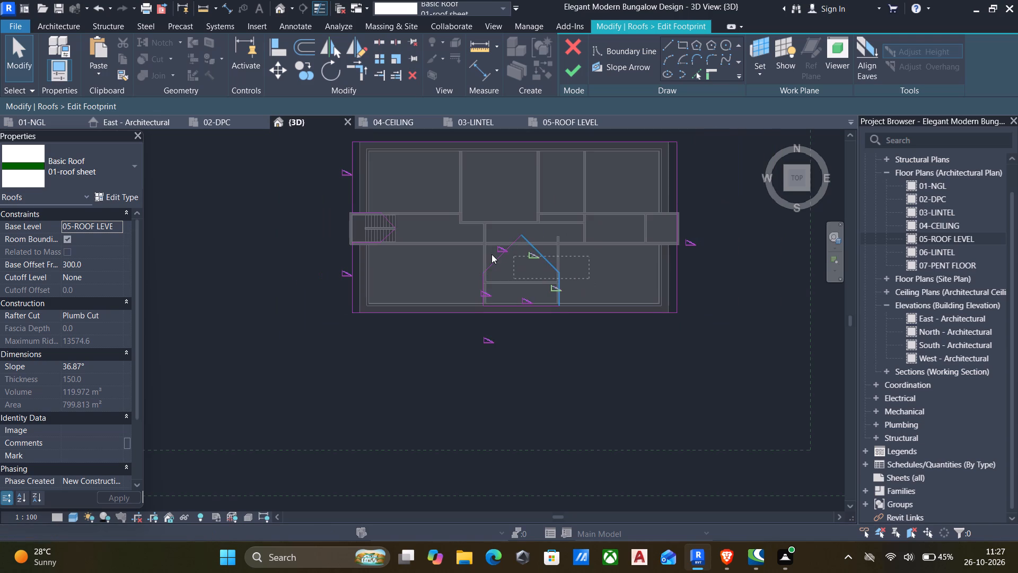
left_click_drag(492, 254, 450, 227)
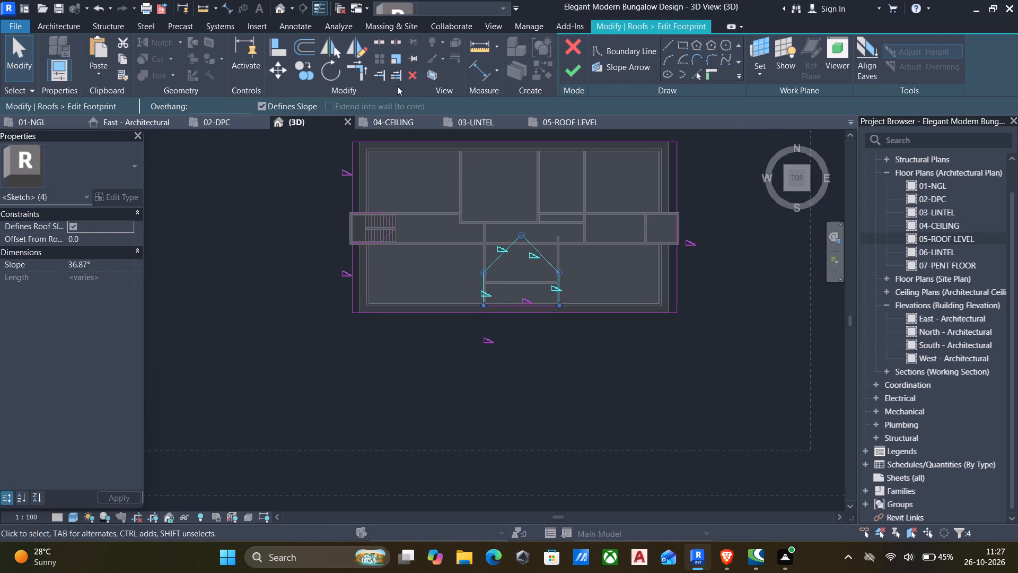
left_click(270, 99)
key("Escape")
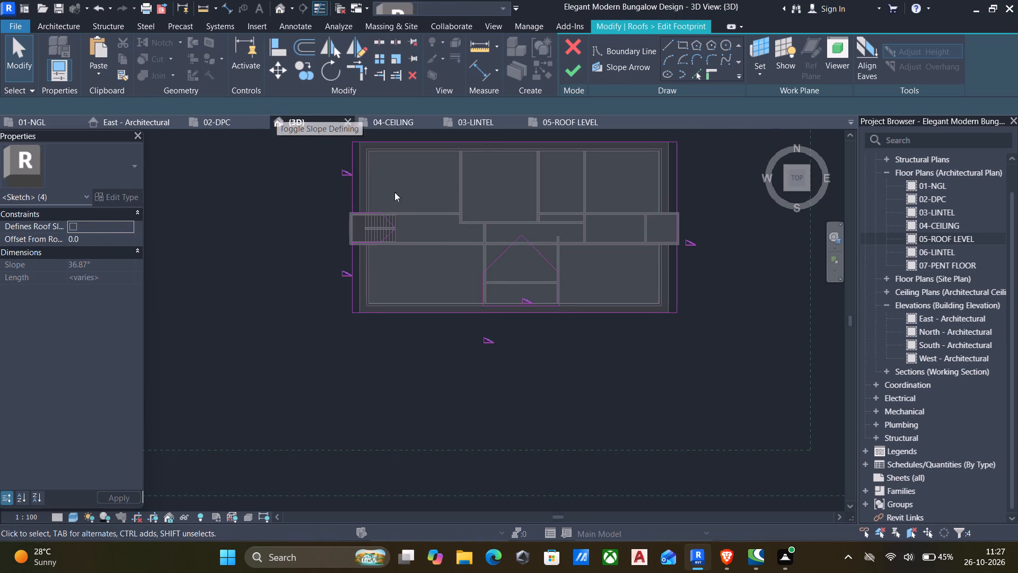
Turn off slope definition for the south projection's south boundary line.
scroll(508, 280, "up", 3)
left_click(500, 316)
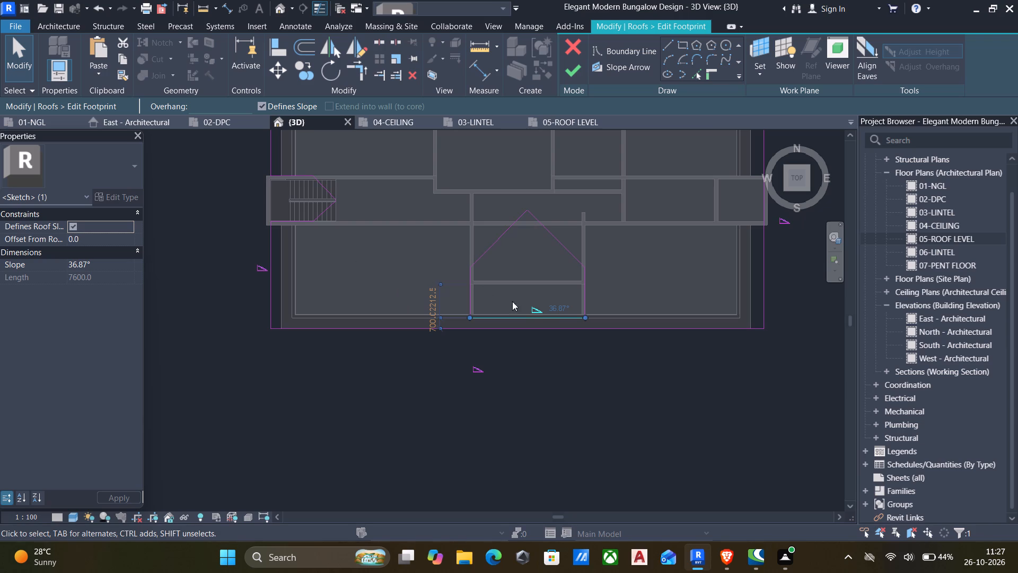
scroll(530, 317, "up", 2)
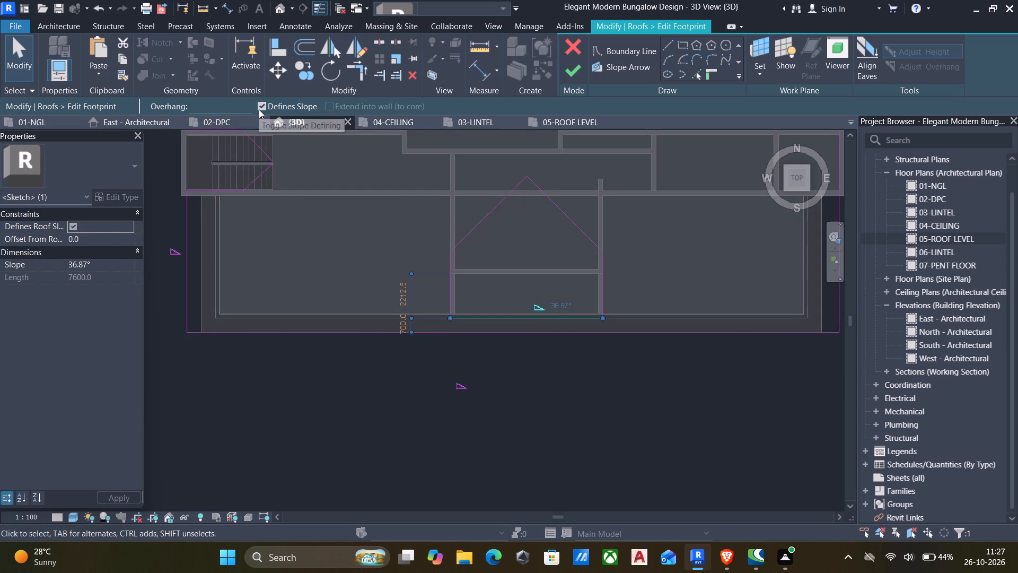
left_click(259, 109)
left_click(361, 242)
Mirror a copy of the stair projection's four boundary lines about a drawn north-south axis through the south projection's apex.
scroll(361, 242, "up", 1)
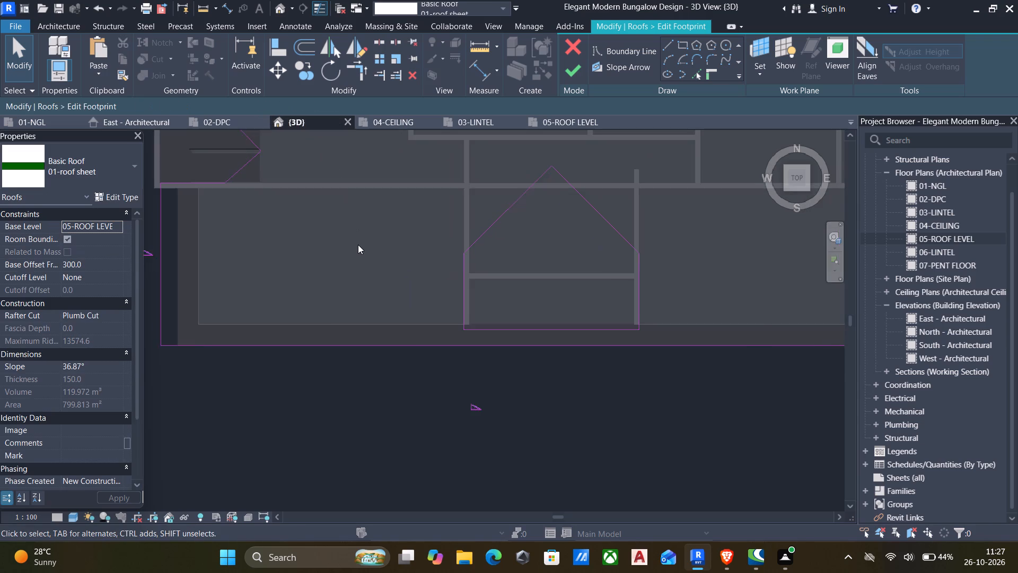
middle_click_drag(355, 249, 350, 279)
scroll(354, 287, "down", 4)
left_click_drag(209, 190, 318, 270)
middle_click_drag(399, 235, 396, 309)
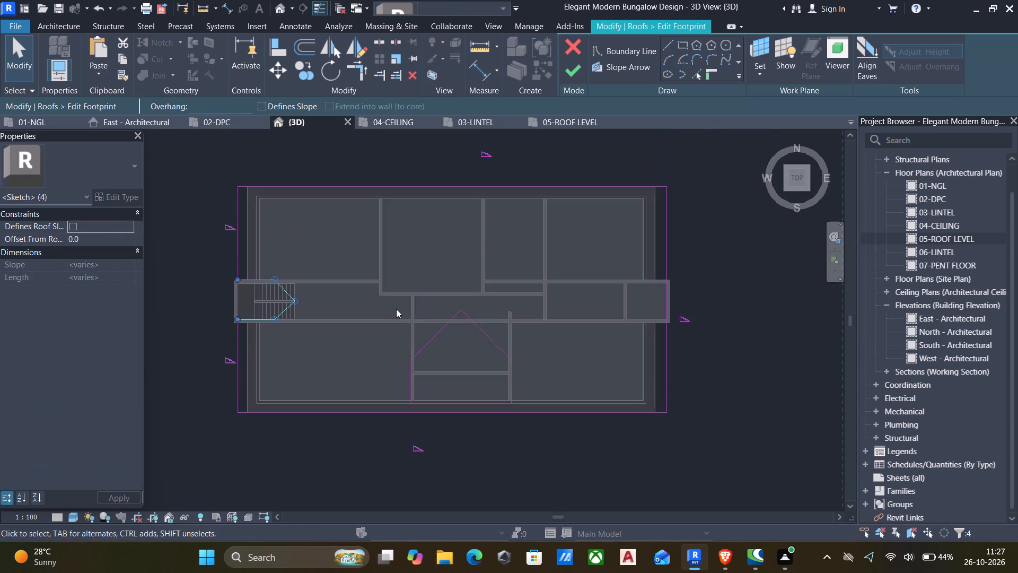
key("d")
key("m")
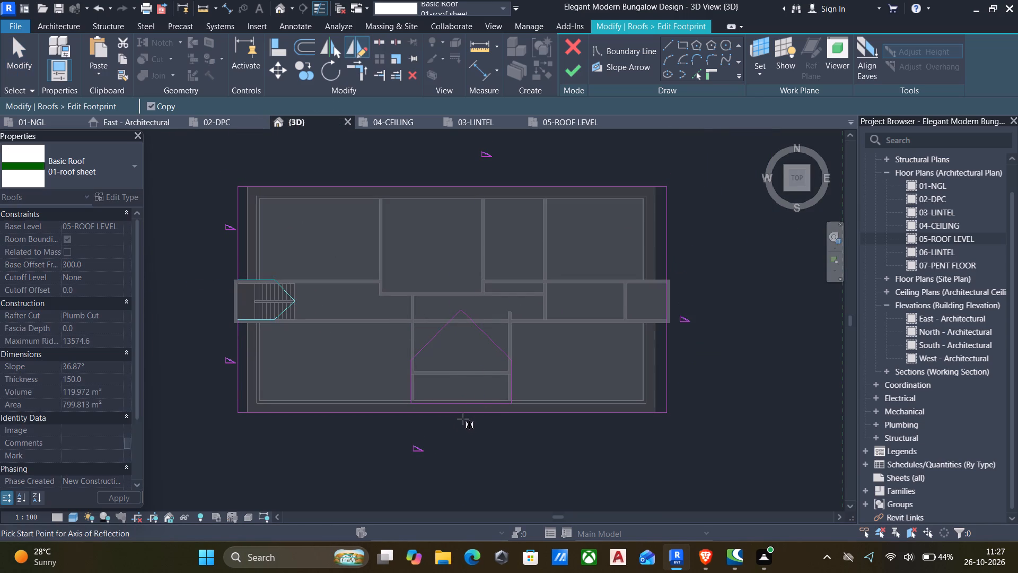
left_click(460, 415)
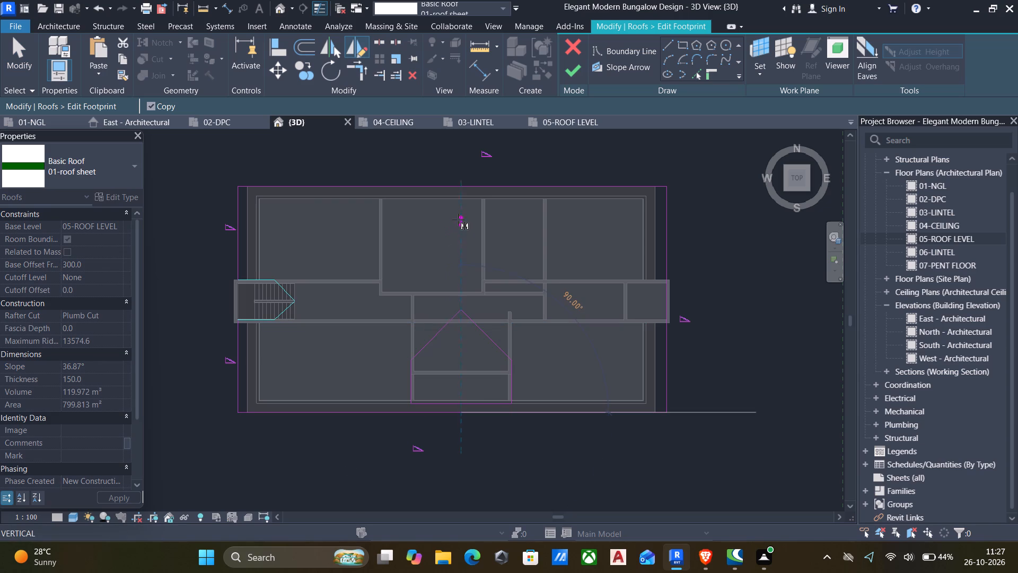
left_click(459, 214)
key("Escape")
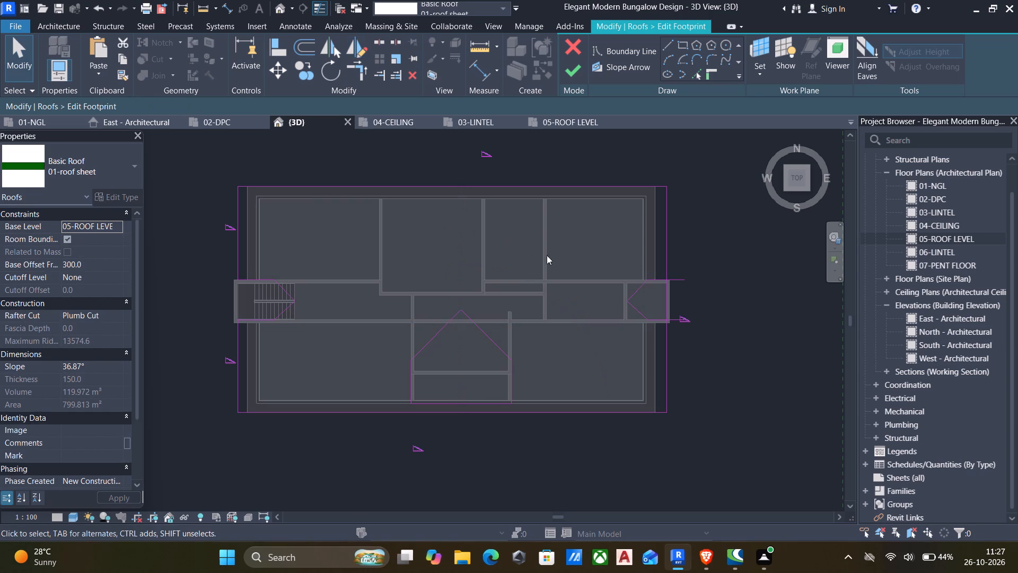
Nudge the four mirrored boundary lines west until their outer ends meet the roof's east boundary.
scroll(669, 313, "up", 5)
scroll(577, 313, "down", 3)
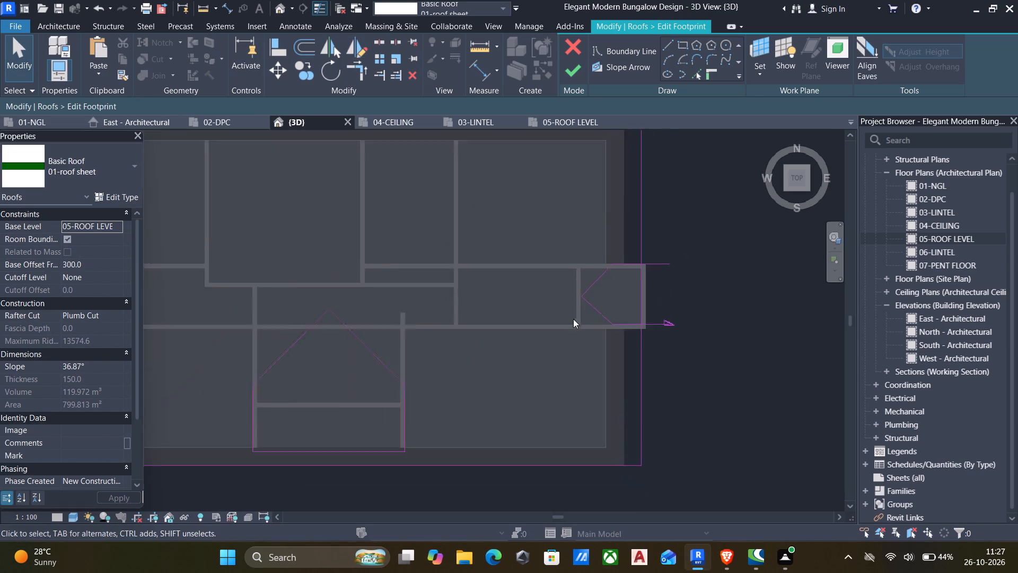
scroll(573, 319, "down", 1)
middle_click_drag(530, 382, 622, 382)
middle_click_drag(609, 386, 573, 396)
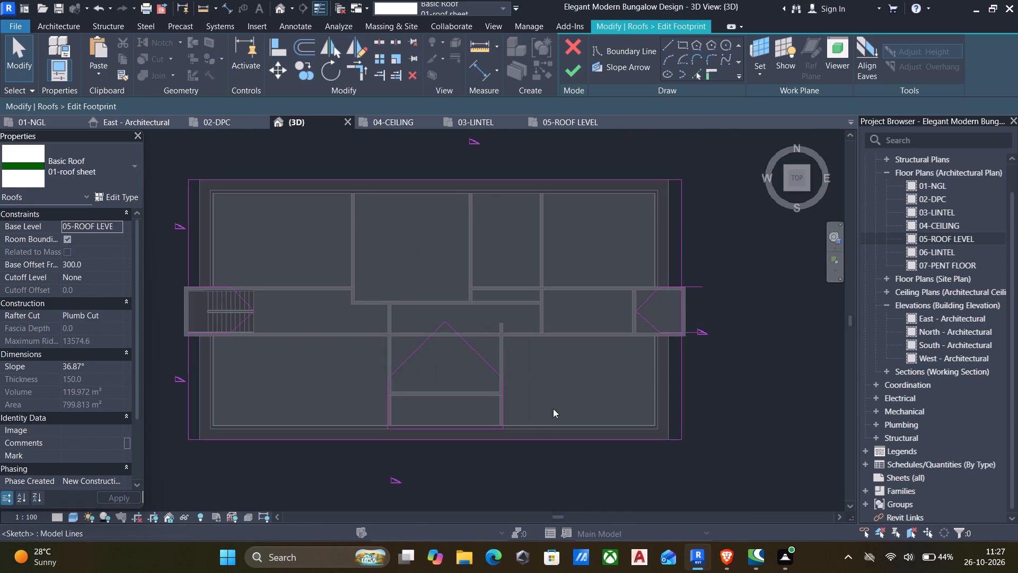
key("Escape")
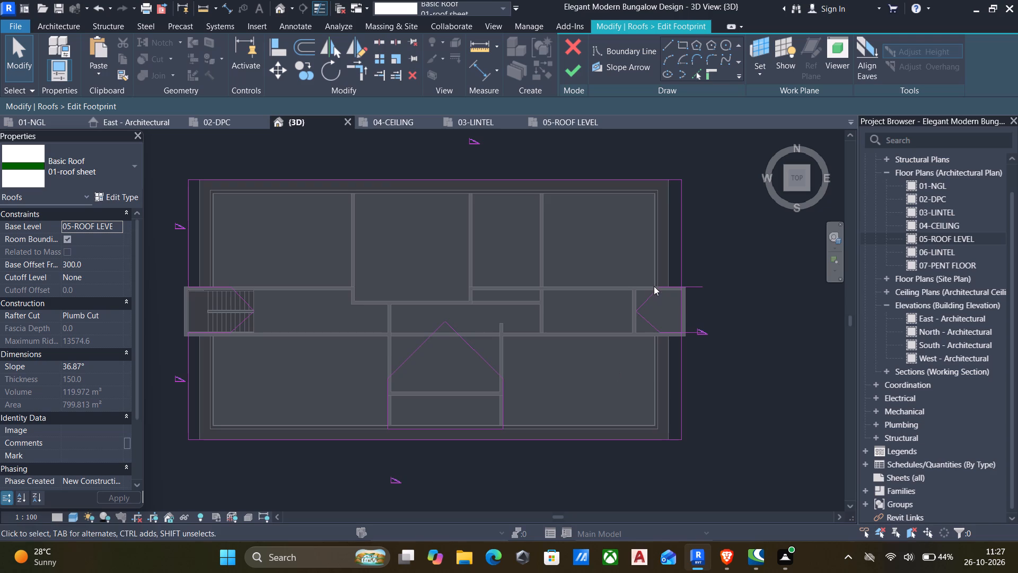
left_click_drag(604, 268, 724, 348)
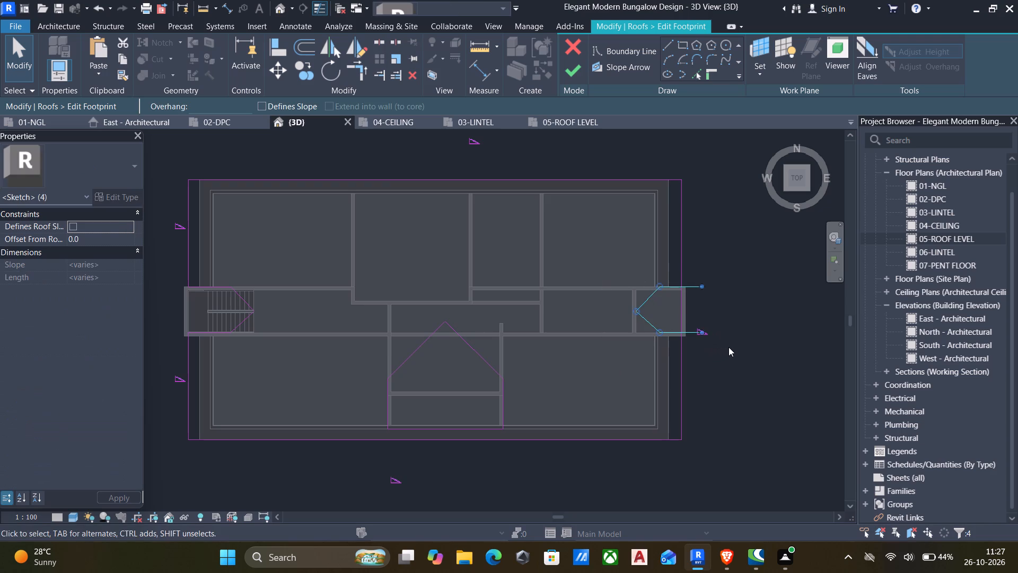
key("Left")
key("Left")
key("Left")
key("Left")
key("Left")
scroll(729, 347, "up", 5)
key("Left")
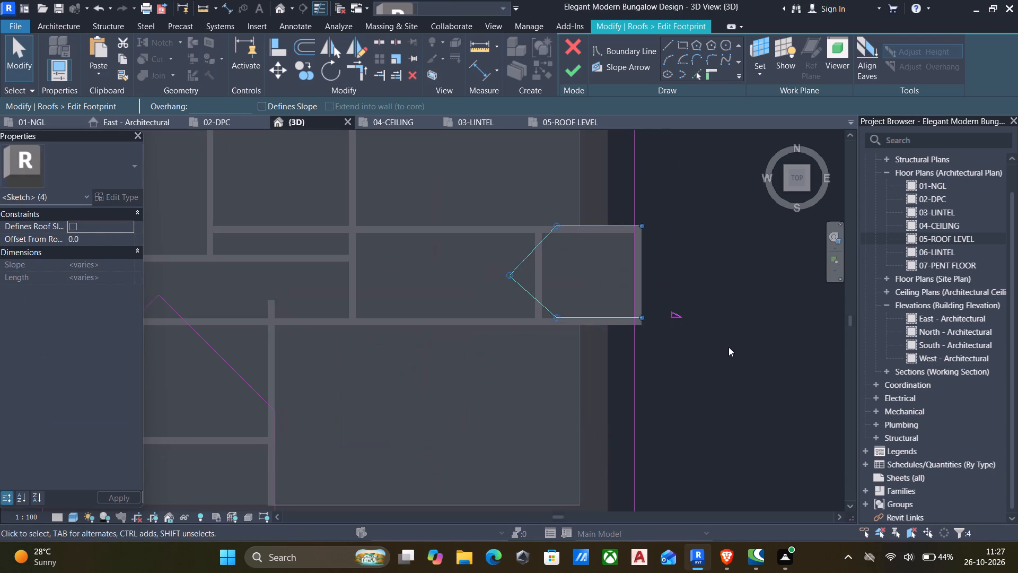
key("Left")
key("Left")
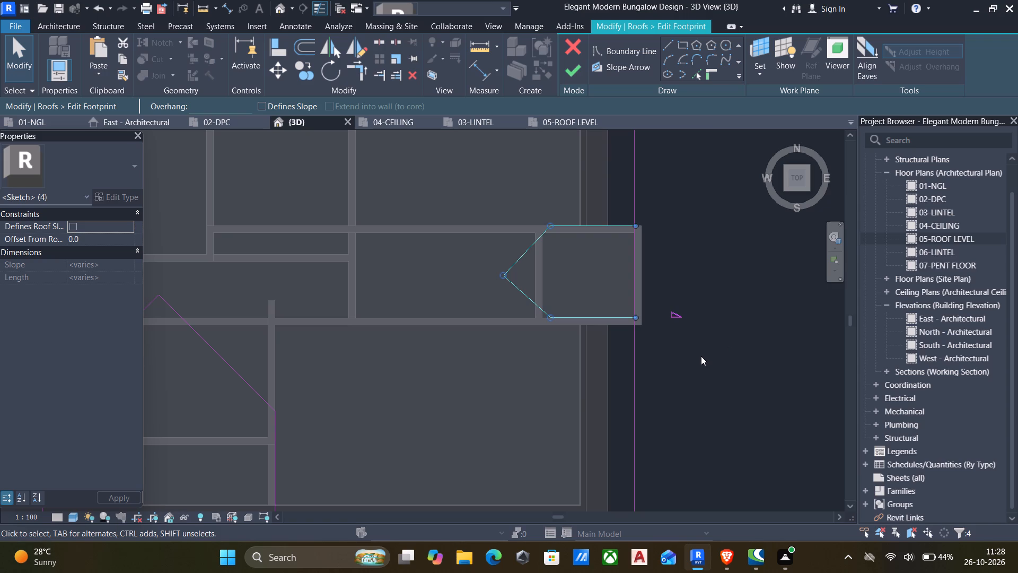
Extend the inner ends of the east projection's south and north side lines west, making each 3400 mm long.
scroll(595, 403, "down", 6)
scroll(349, 379, "down", 1)
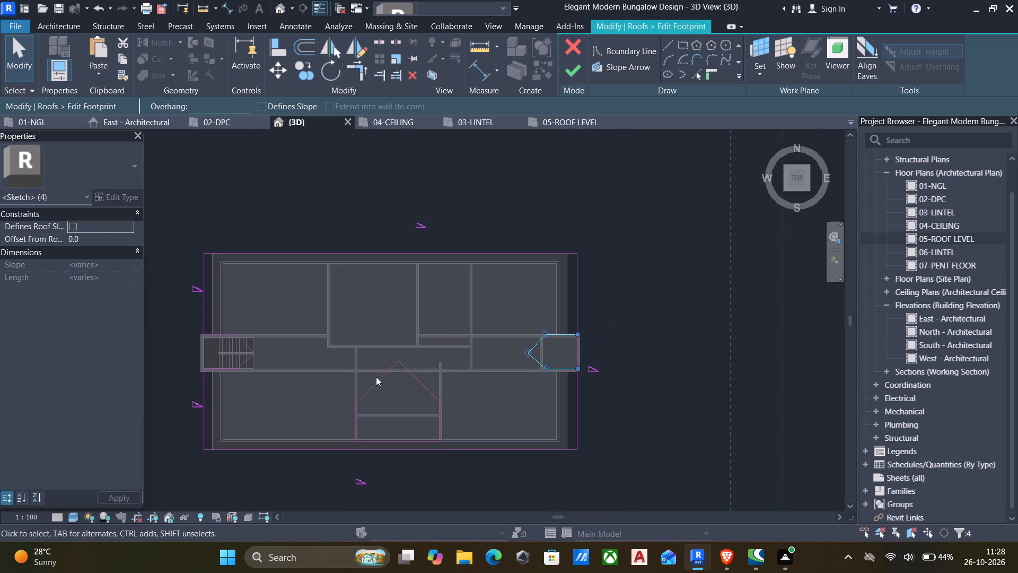
scroll(499, 385, "up", 4)
scroll(569, 388, "up", 3)
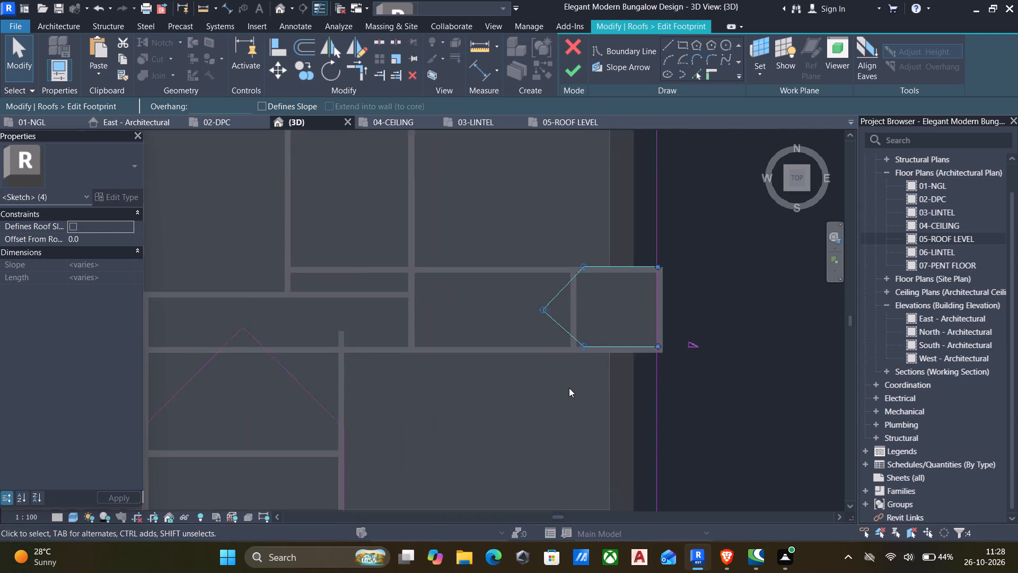
scroll(569, 388, "up", 1)
left_click(486, 359)
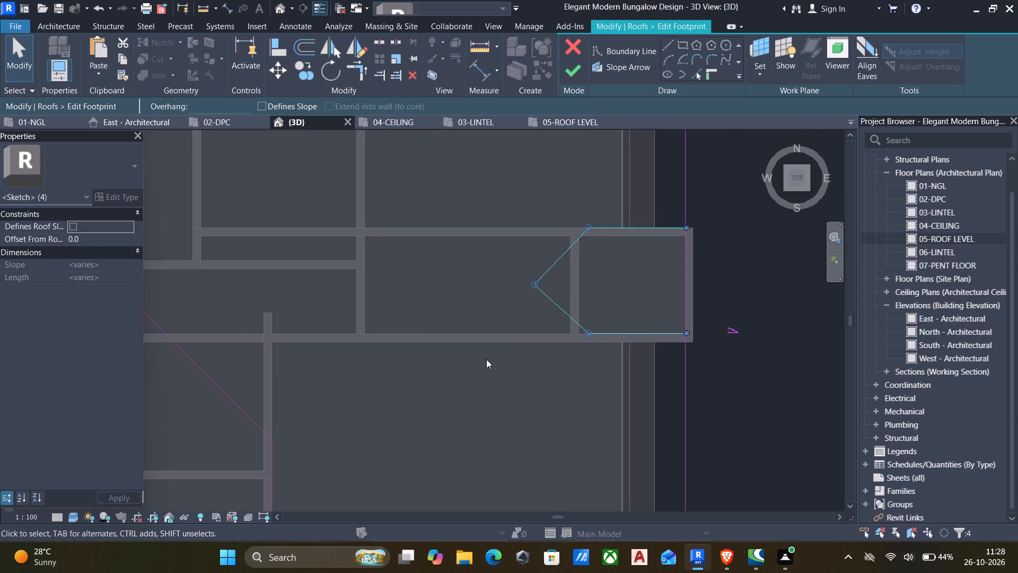
left_click(599, 332)
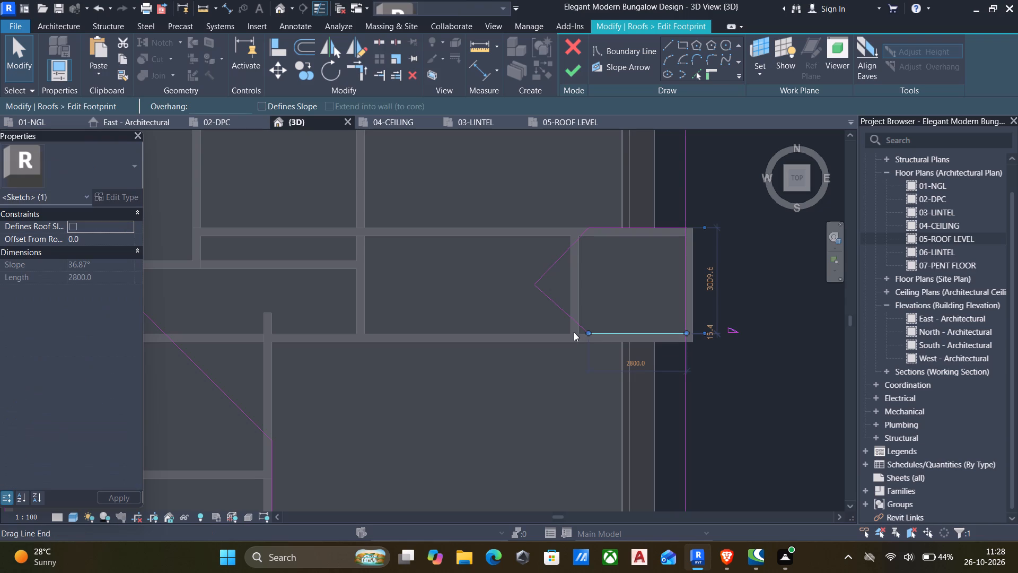
left_click_drag(589, 332, 569, 334)
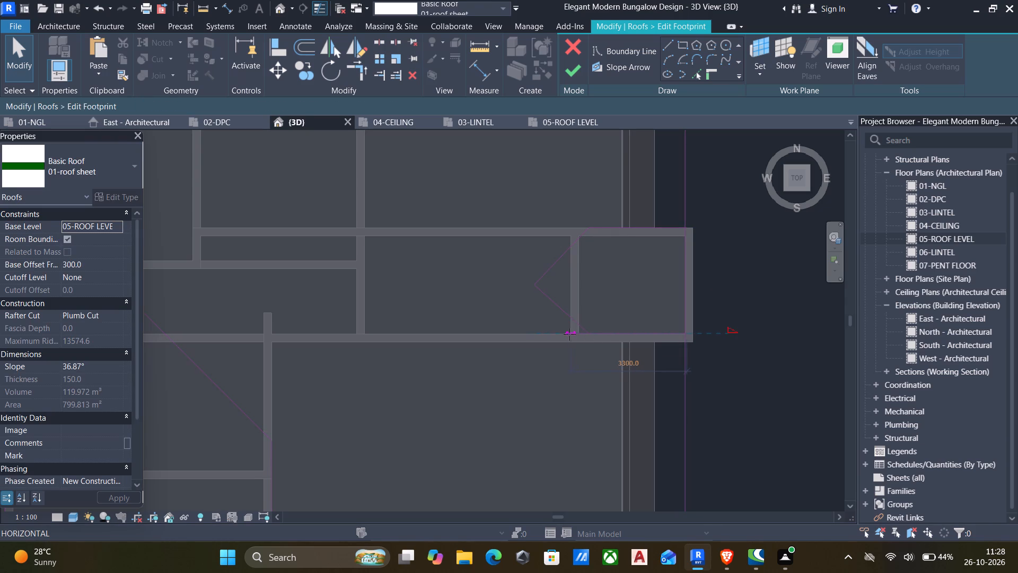
left_click_drag(569, 334, 568, 333)
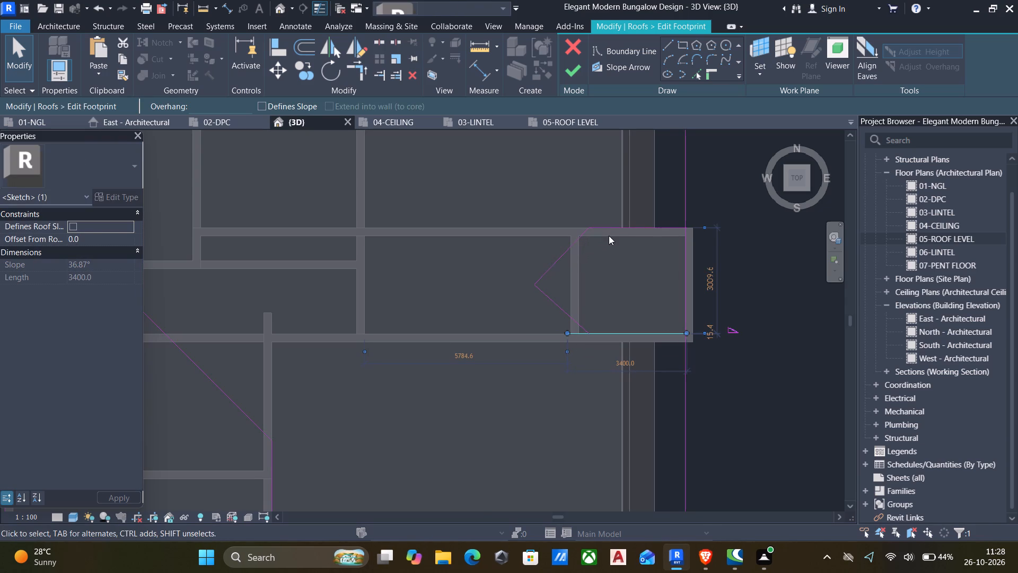
left_click(611, 229)
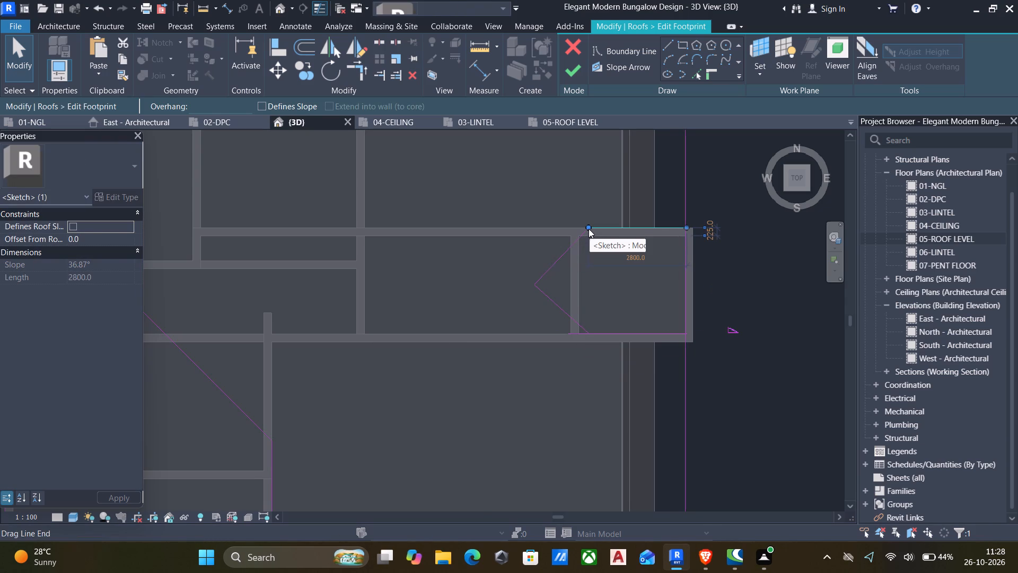
left_click_drag(589, 229, 569, 229)
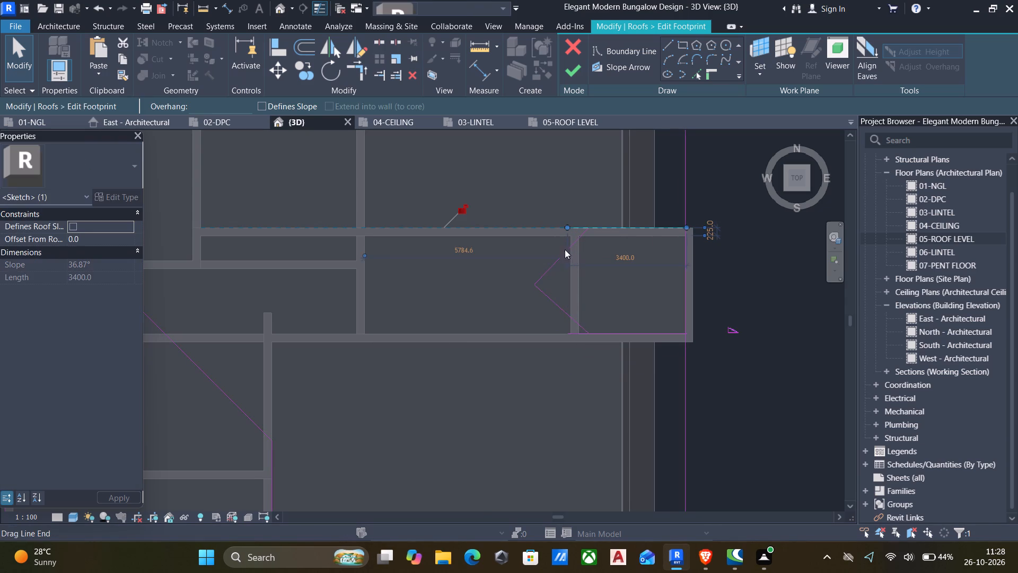
Delete the east projection's two mirrored diagonal boundary lines.
scroll(571, 284, "up", 4)
left_click(533, 259)
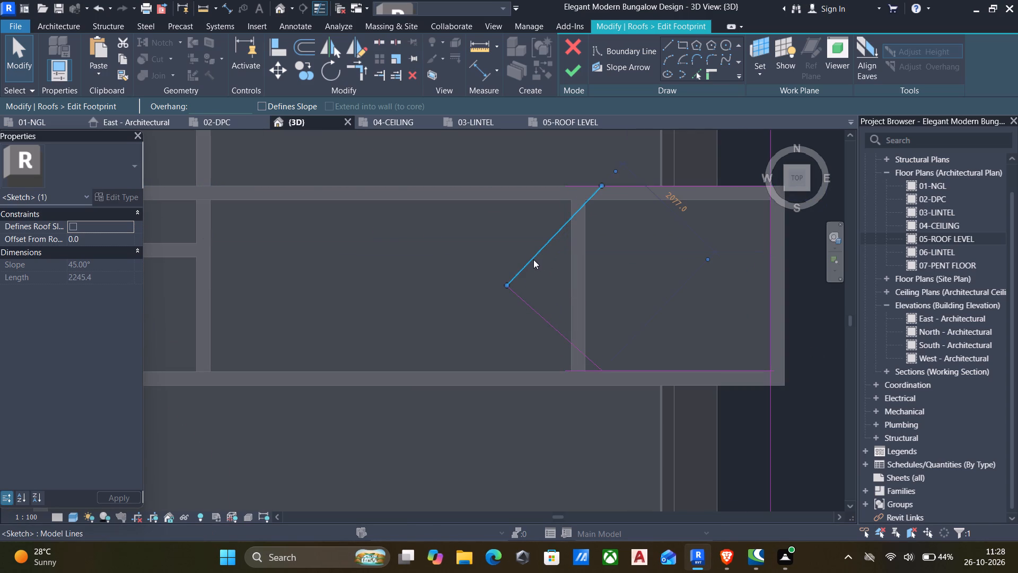
left_click(545, 323)
key("Delete")
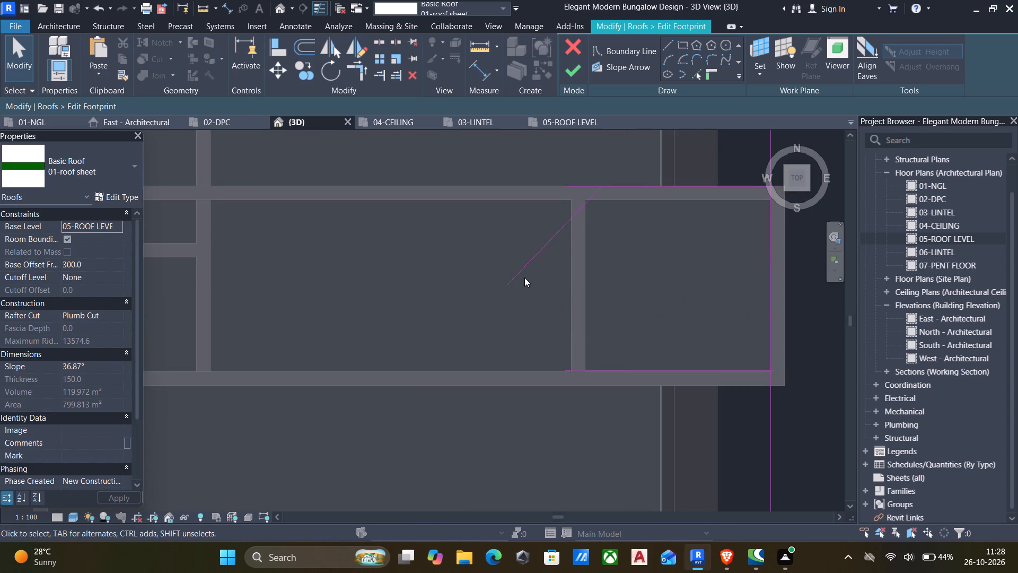
left_click(517, 273)
key("Delete")
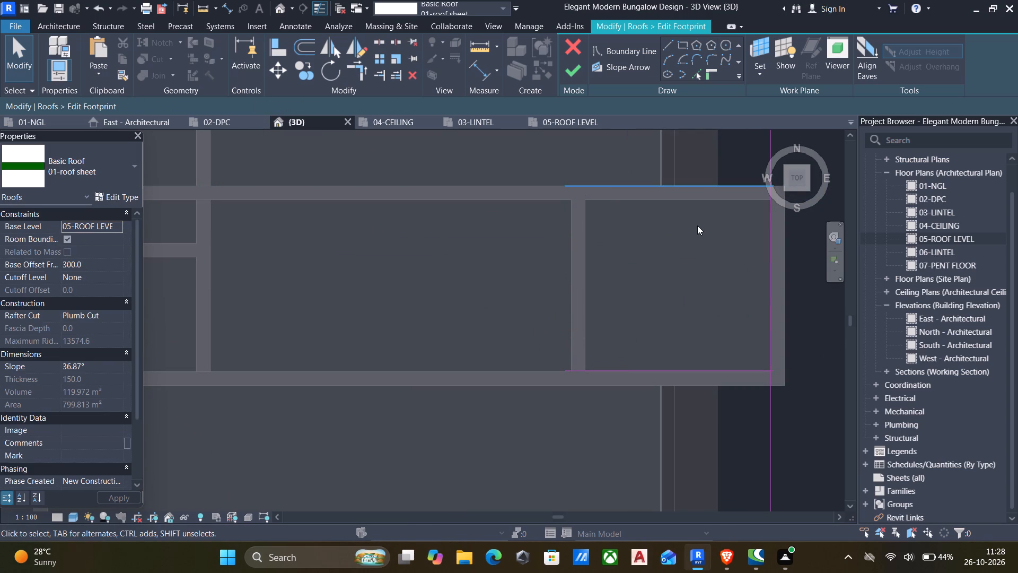
Draw a 3100 mm slope-defining boundary line at 45° southwest from the inner end of the east projection's north side line.
left_click(671, 45)
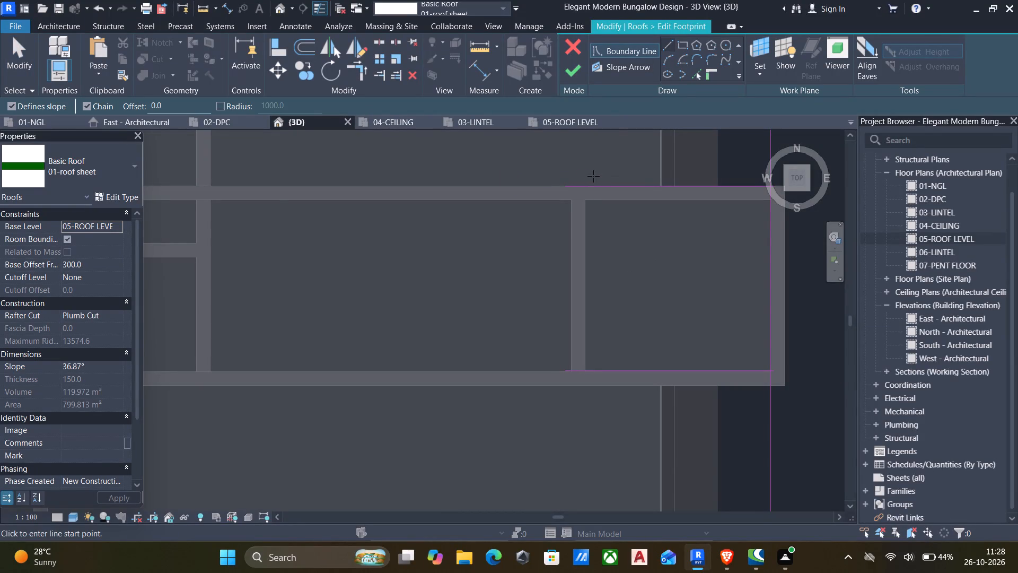
left_click(568, 187)
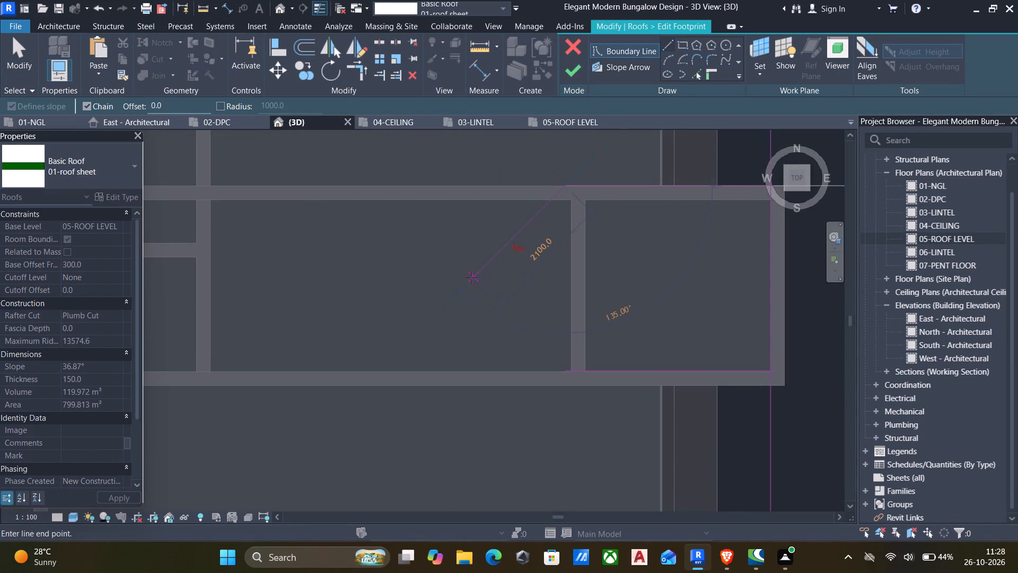
left_click(429, 318)
key("Escape")
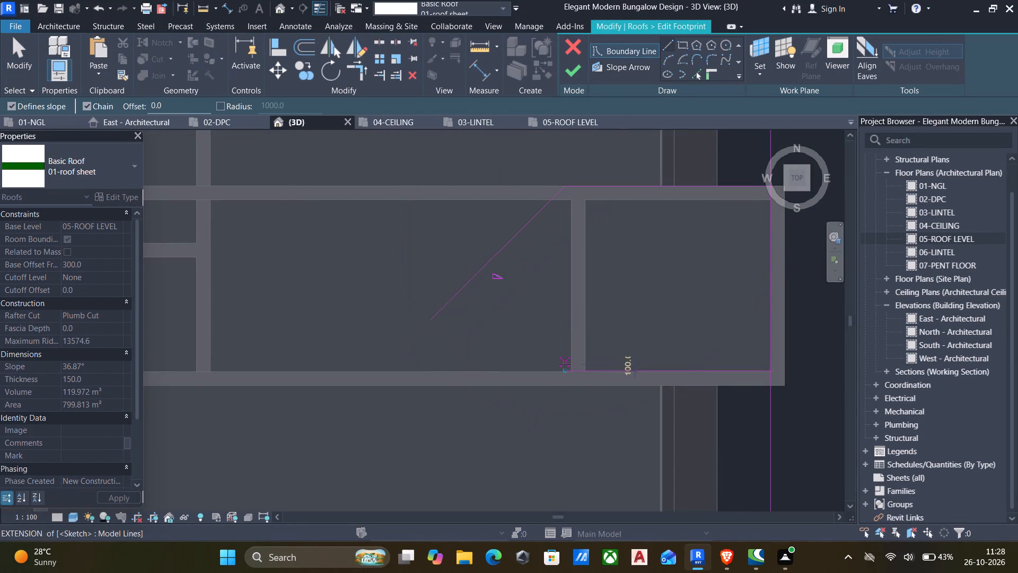
scroll(584, 379, "up", 6)
key("Escape")
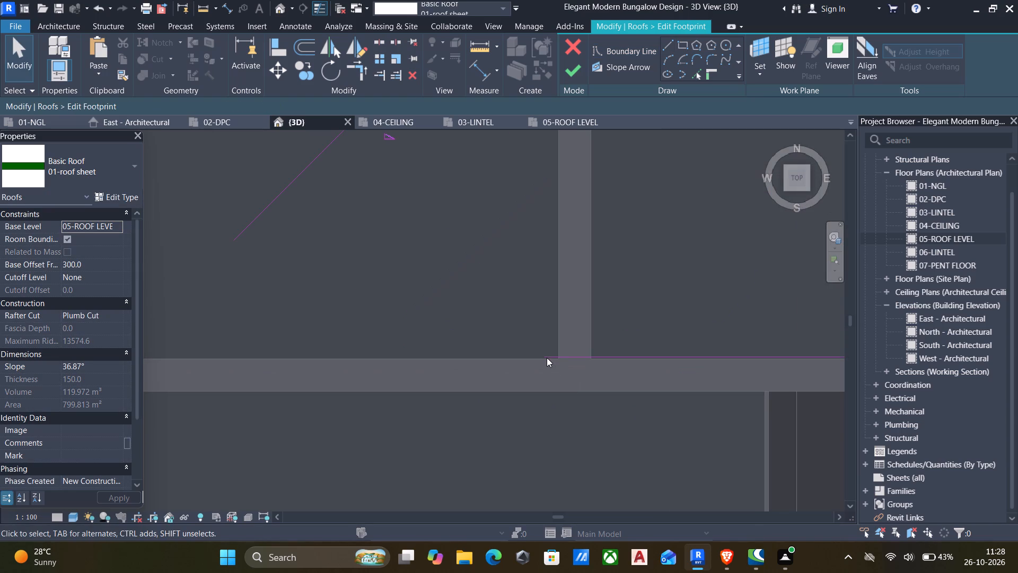
Align the east projection's south side line with the north face of the 225 mm wall beside it.
scroll(537, 362, "down", 1)
middle_click_drag(531, 366, 399, 384)
type("al")
left_click(487, 380)
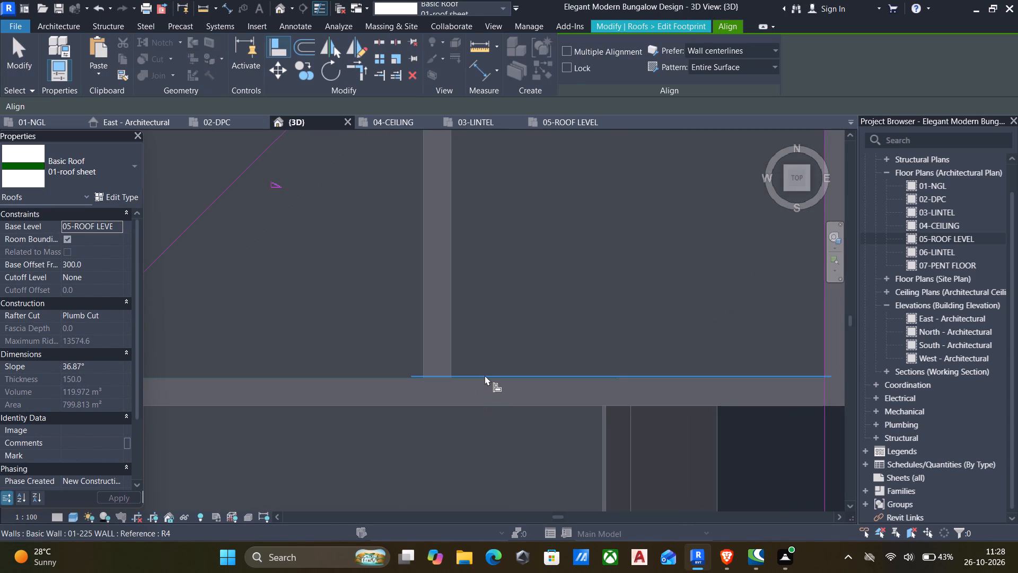
left_click(485, 375)
scroll(418, 281, "down", 6)
middle_click_drag(408, 292, 412, 368)
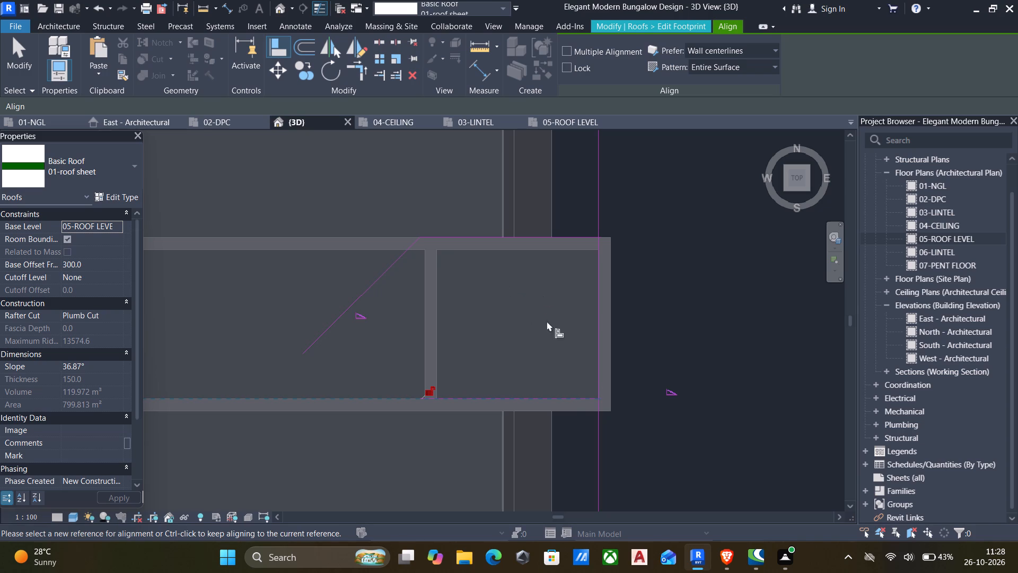
Align the east projection's south side line with the outer south face of the 225 mm wall.
scroll(583, 406, "up", 2)
left_click(558, 414)
left_click(524, 393)
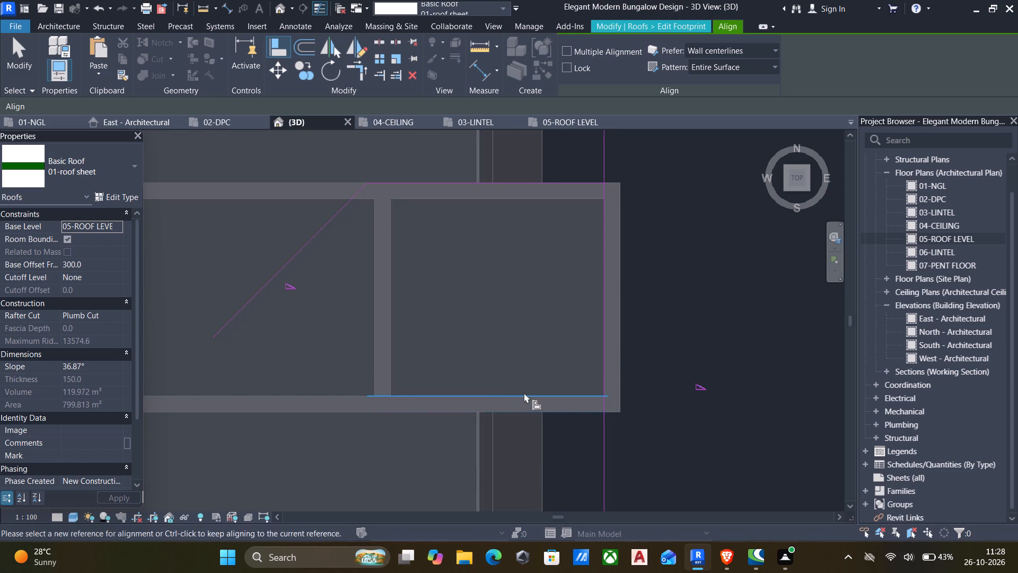
Align the stair projection's south side line with the outer south face of the 225 mm wall.
scroll(494, 401, "down", 4)
middle_click_drag(493, 402, 657, 352)
scroll(665, 352, "up", 1)
scroll(541, 360, "down", 5)
scroll(280, 360, "down", 3)
middle_click_drag(279, 360, 688, 383)
scroll(531, 389, "up", 6)
scroll(322, 389, "up", 3)
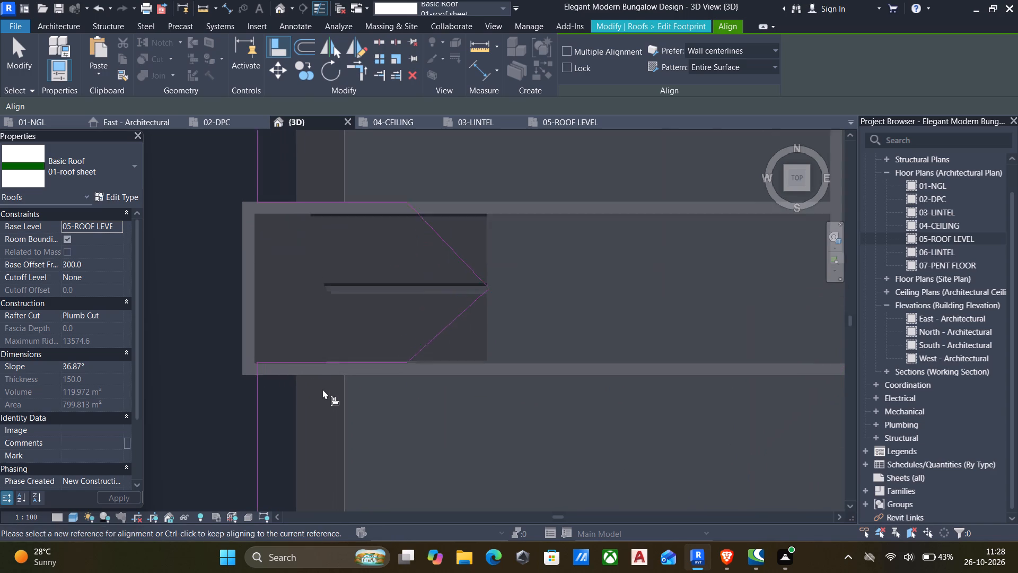
scroll(322, 389, "up", 1)
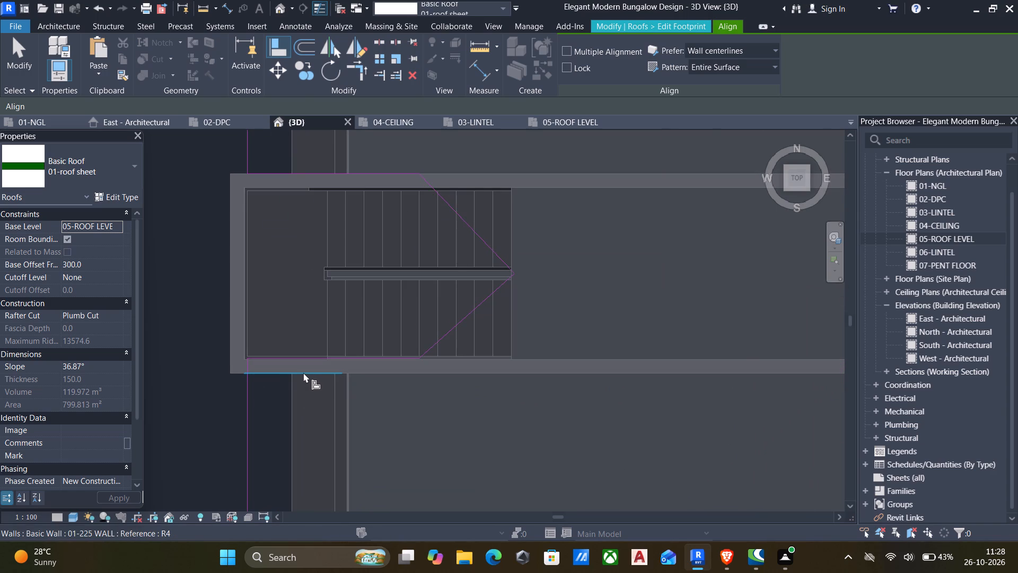
left_click(303, 372)
left_click(295, 354)
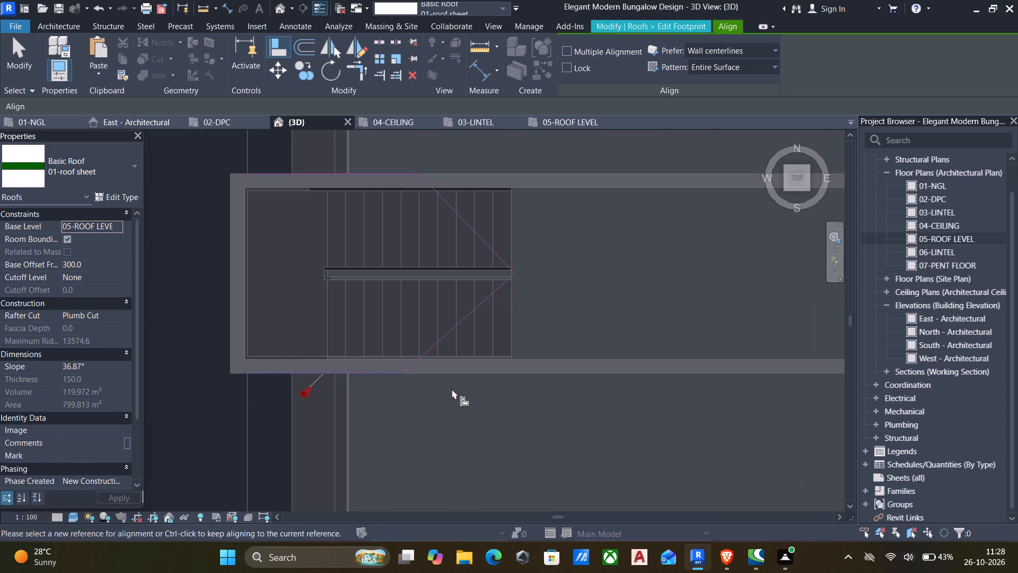
left_click(250, 402)
key("Escape")
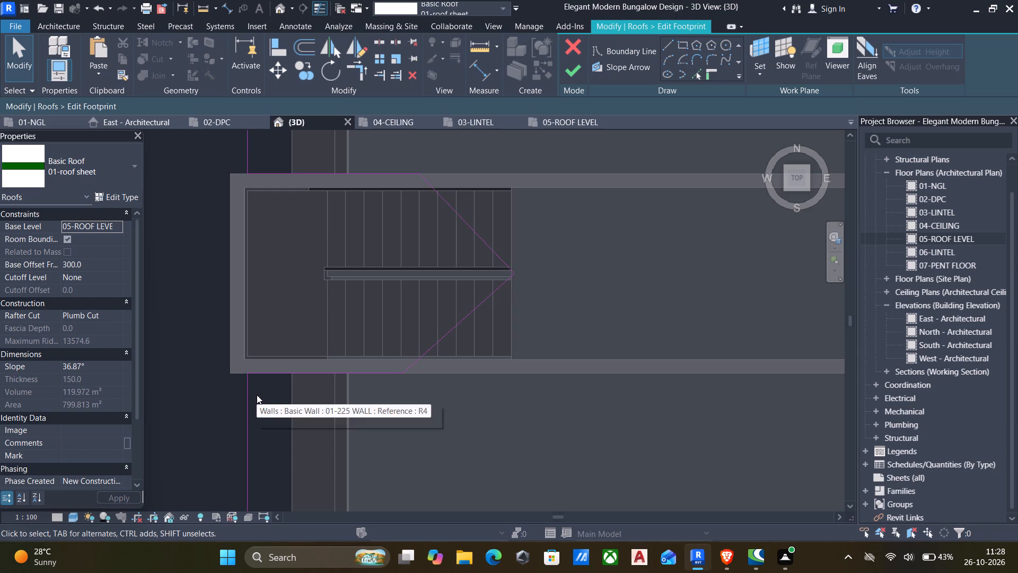
Trim the roof's west boundary line, south of the stair, to a corner with the stair projection's south side line.
type("tr")
left_click(248, 403)
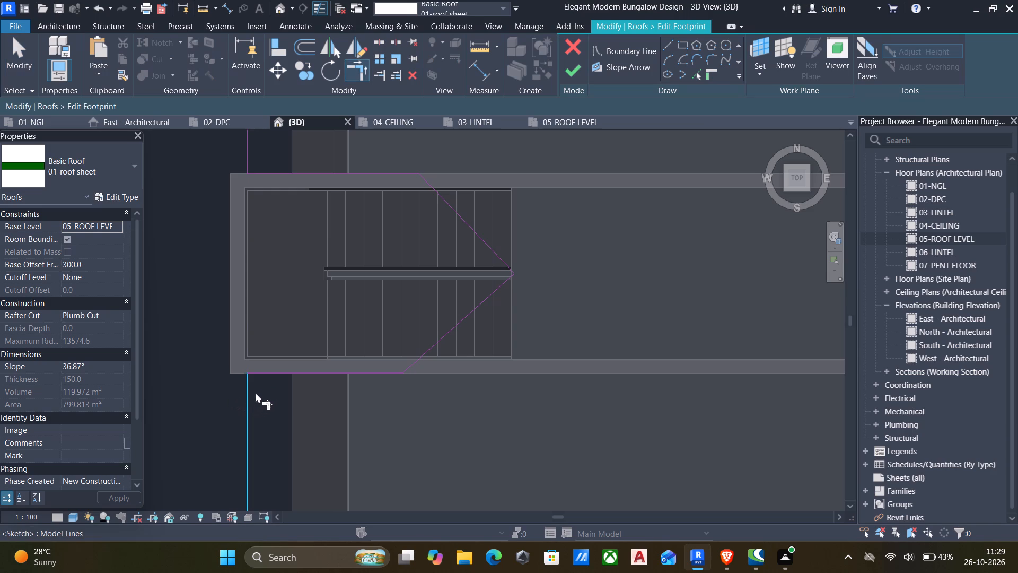
left_click(277, 372)
key("Escape")
Delete the two diagonal boundary lines forming the stair projection's point.
left_click_drag(564, 309, 557, 305)
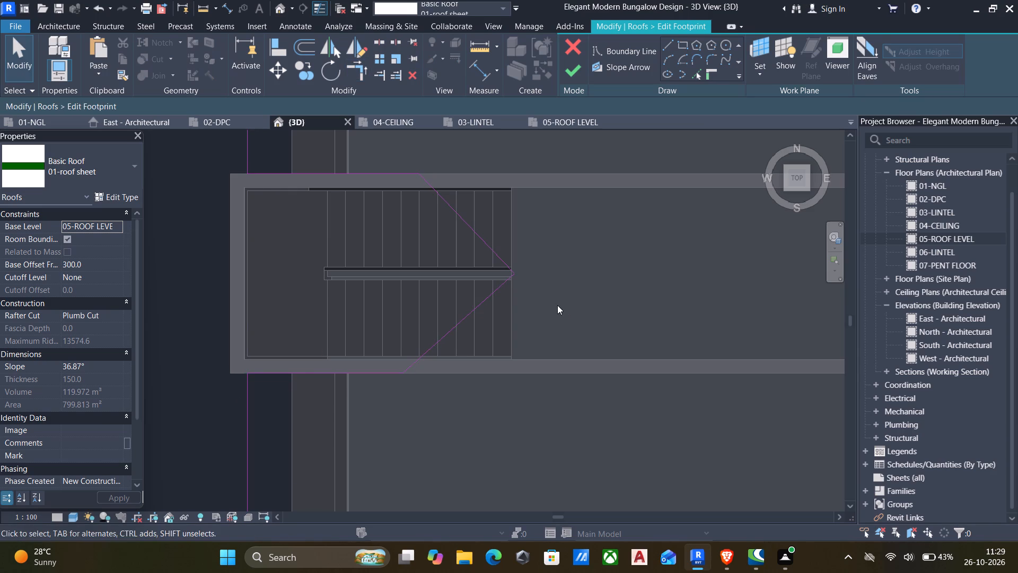
left_click_drag(557, 305, 493, 253)
key("Delete")
Draw crossing 45° slope-defining boundary lines from the inner ends of the stair projection's side lines, making the one from the north side 3000 mm long.
left_click(668, 41)
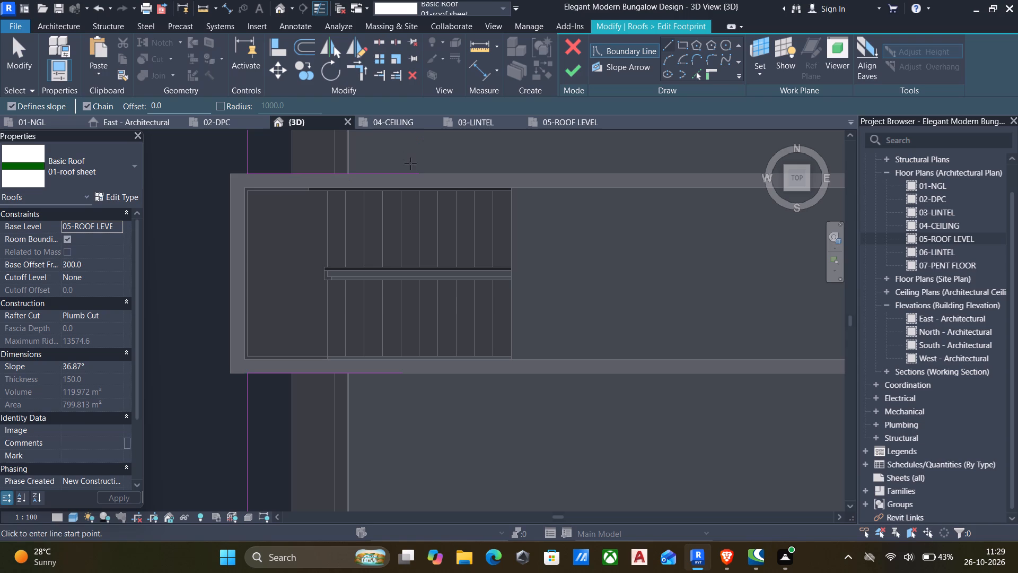
left_click(417, 170)
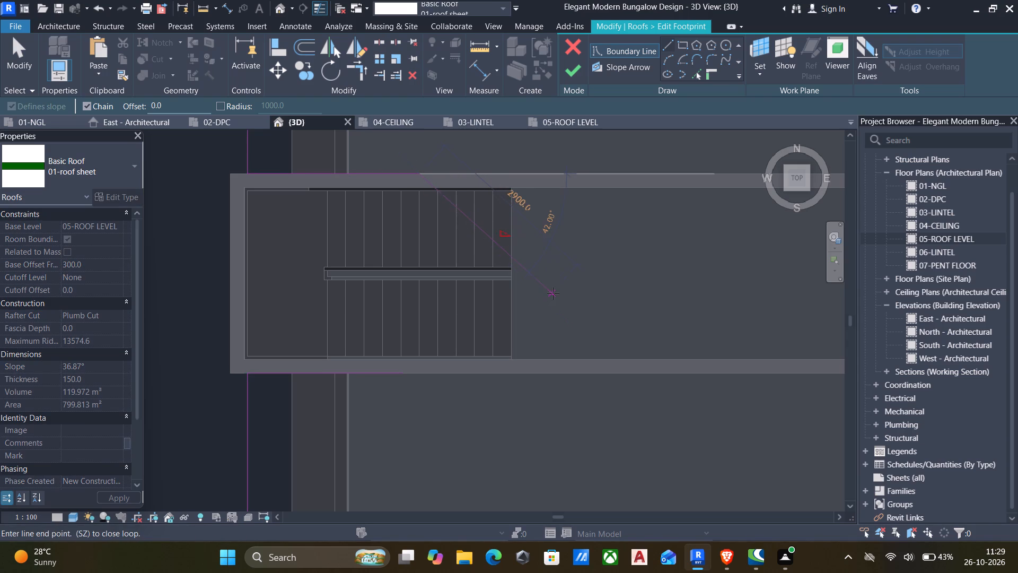
left_click(550, 301)
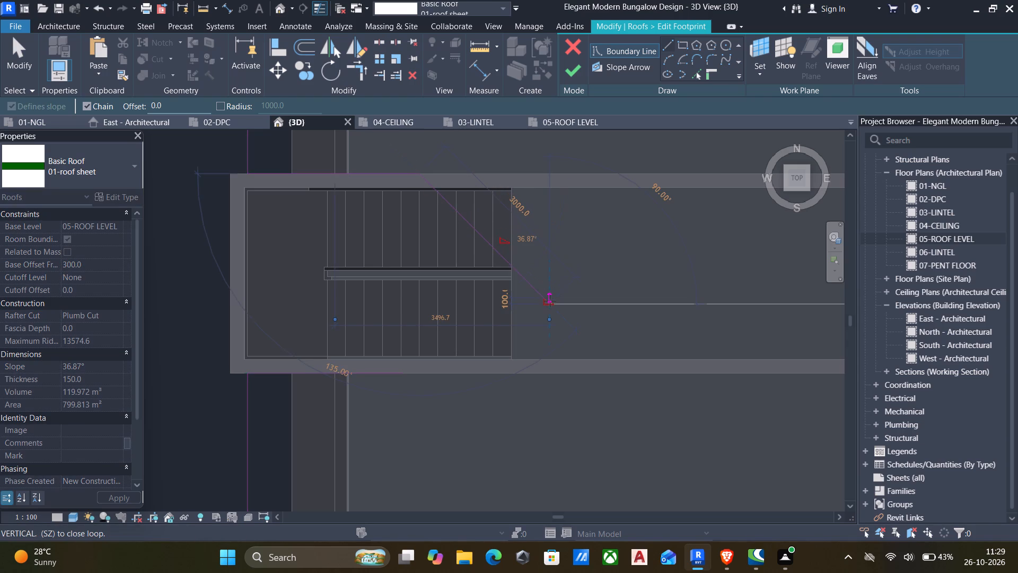
key("Escape")
left_click(406, 374)
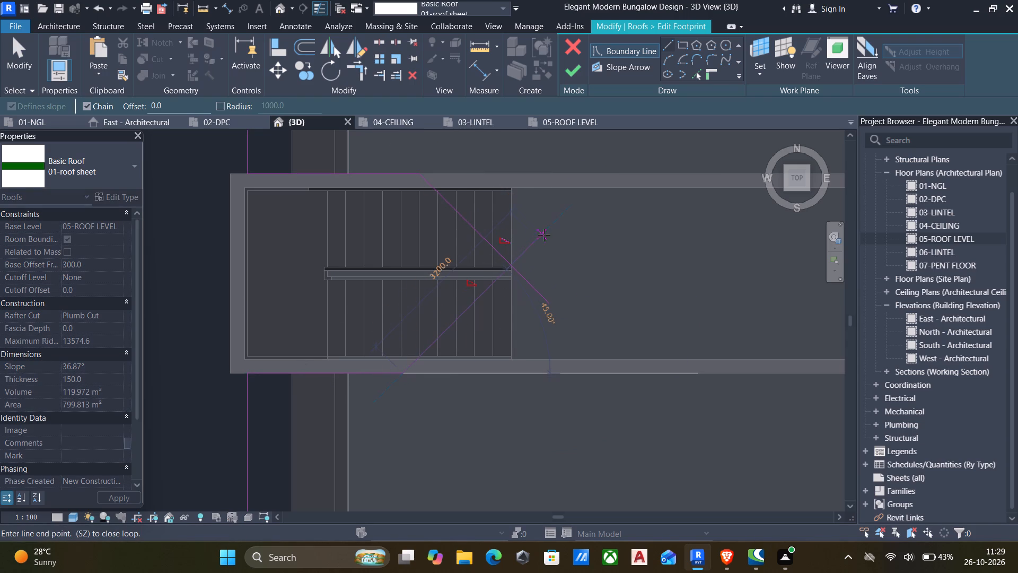
left_click(558, 225)
key("Escape")
Trim the stair projection's two crossing diagonal lines to meet at a point.
type("tr")
left_click(494, 248)
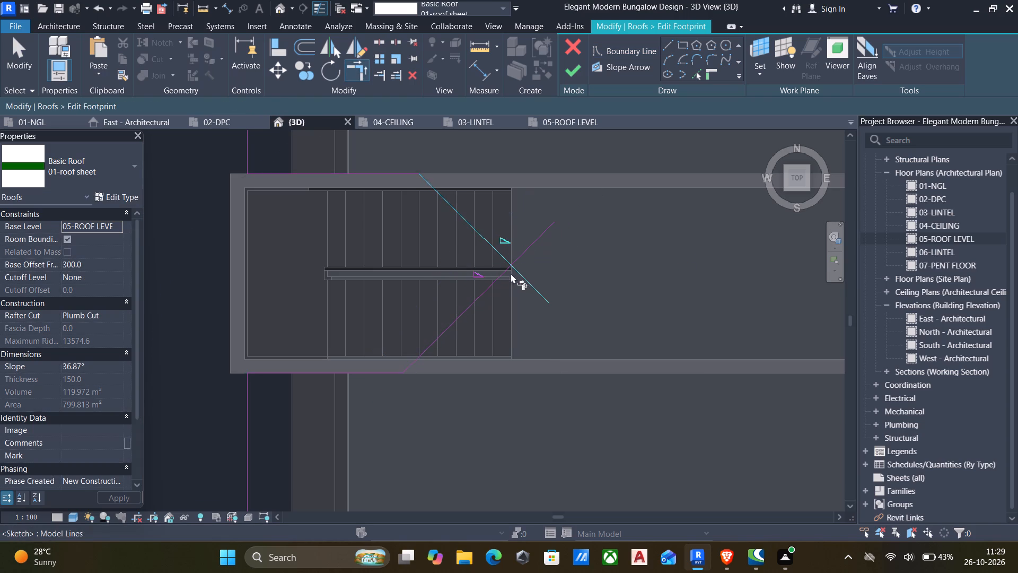
left_click(505, 269)
Align the inner end of the east projection's south side line with the cross wall's west face.
scroll(538, 281, "down", 9)
middle_click_drag(567, 303, 313, 354)
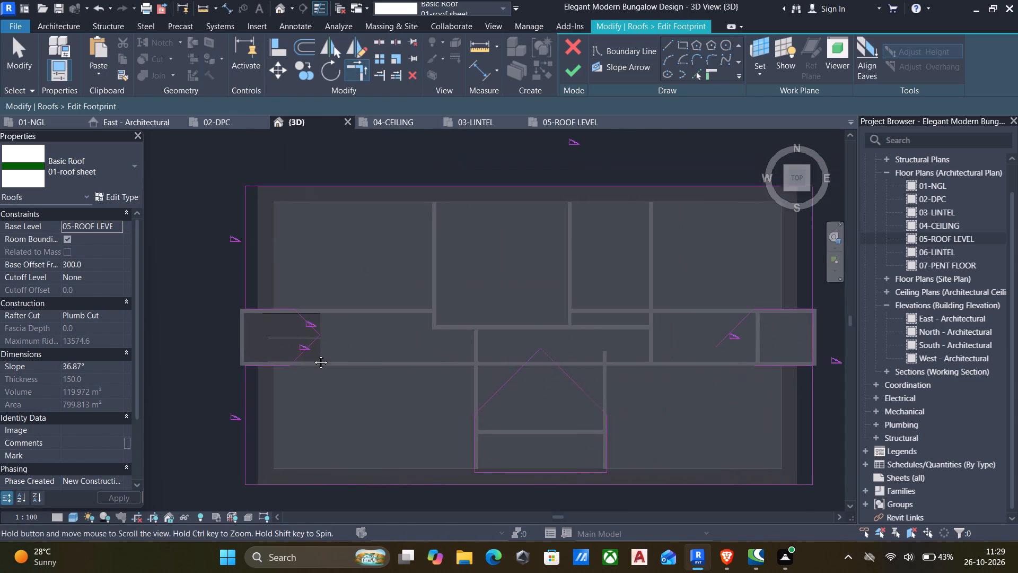
middle_click_drag(313, 354, 296, 353)
scroll(746, 319, "up", 11)
middle_click_drag(701, 326, 646, 307)
key("Escape")
middle_click_drag(615, 326, 593, 265)
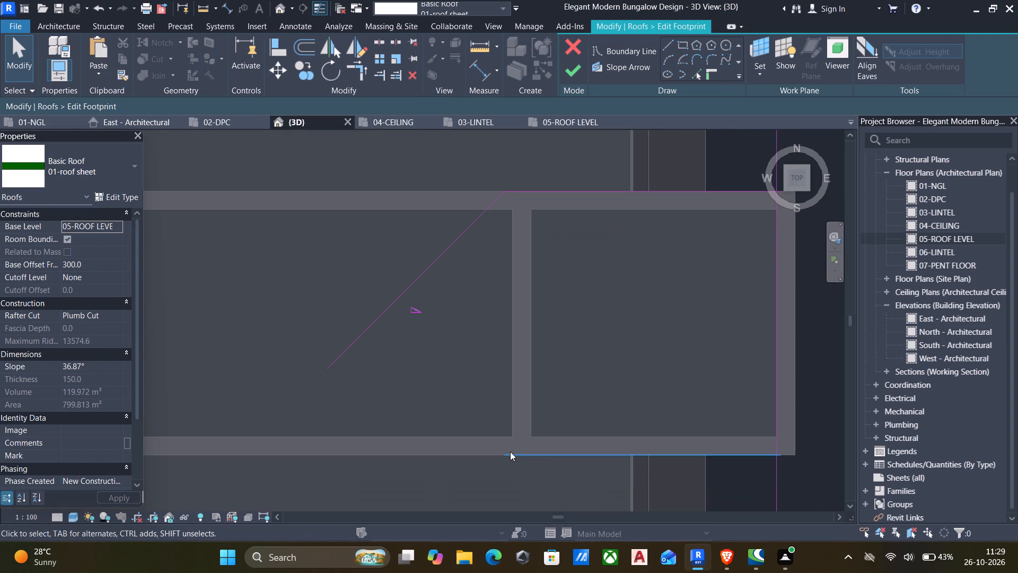
scroll(497, 465, "up", 5)
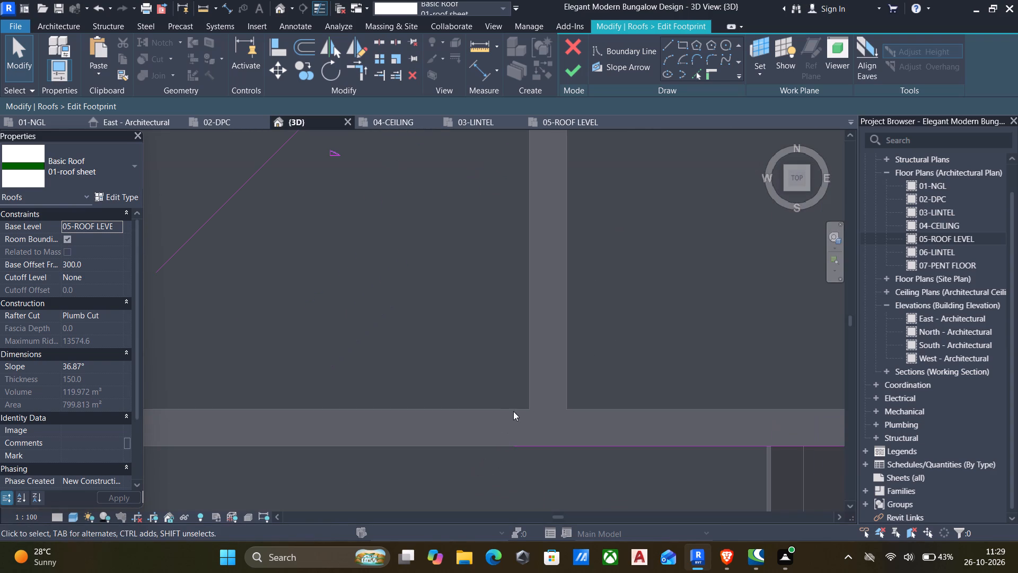
key("a")
key("l")
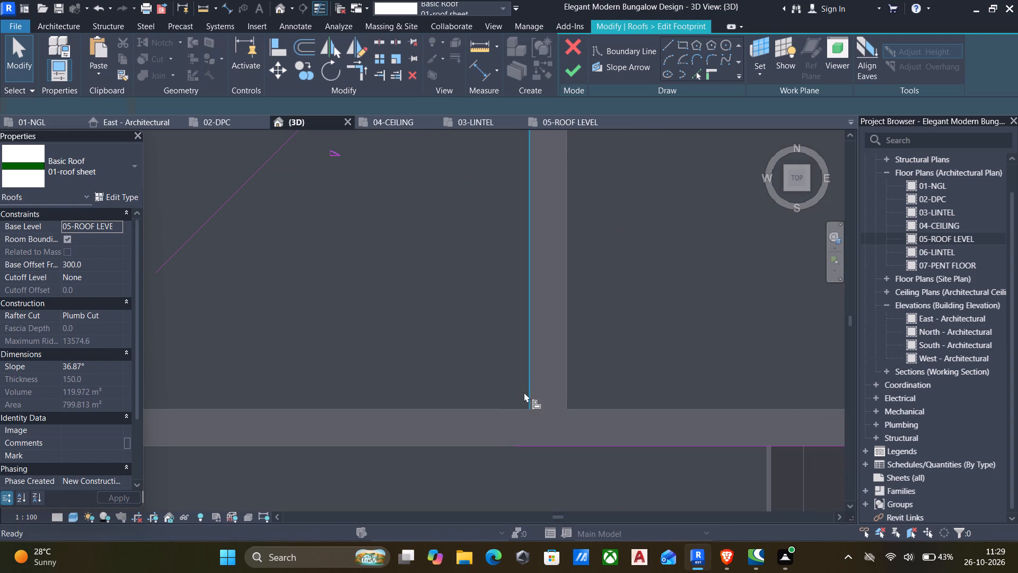
left_click(526, 397)
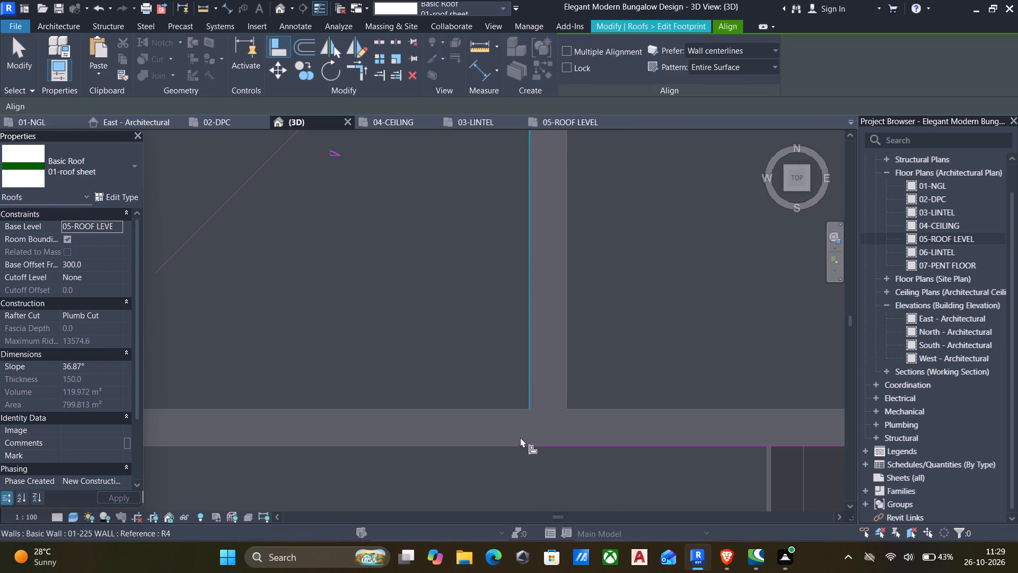
left_click(513, 443)
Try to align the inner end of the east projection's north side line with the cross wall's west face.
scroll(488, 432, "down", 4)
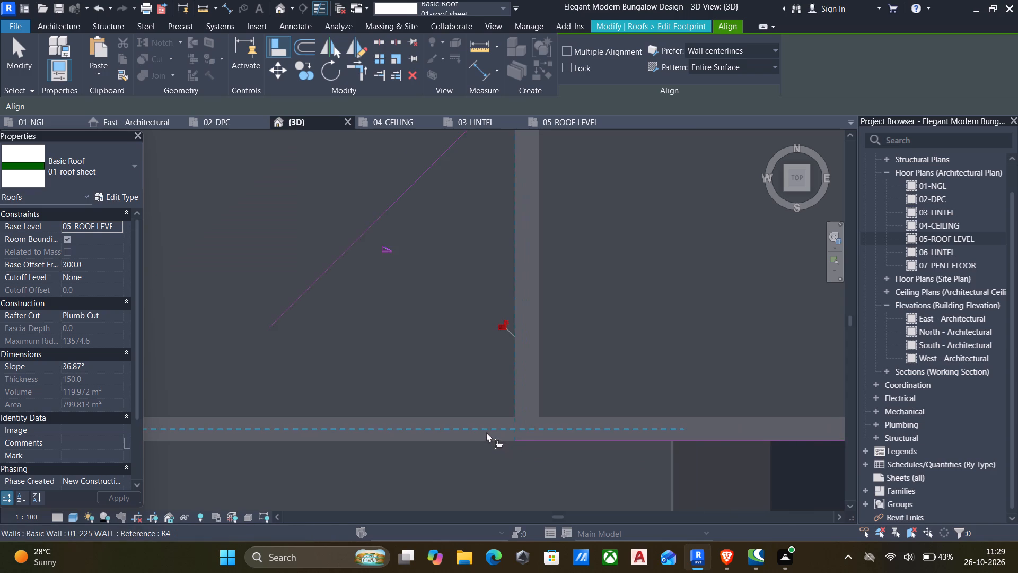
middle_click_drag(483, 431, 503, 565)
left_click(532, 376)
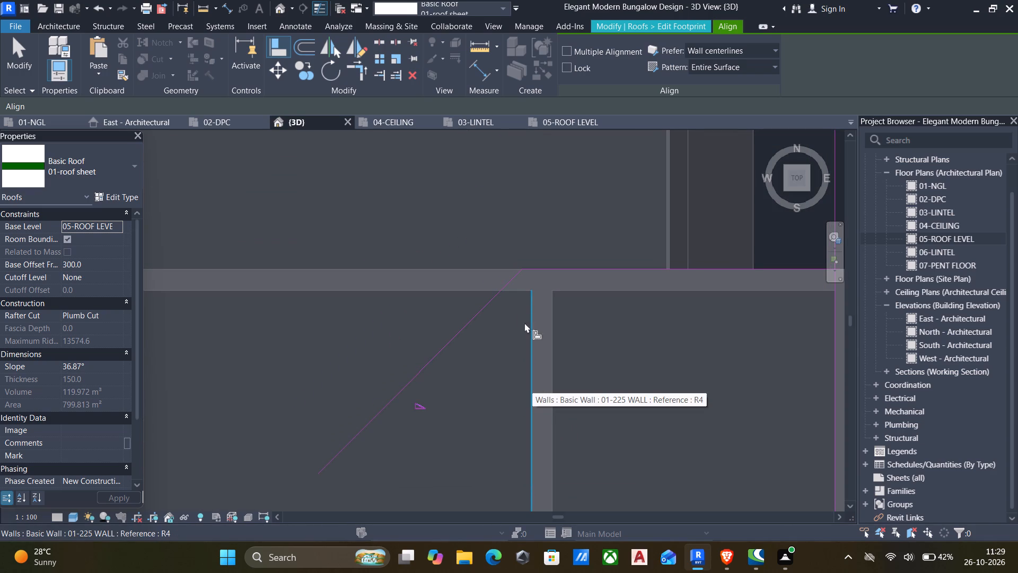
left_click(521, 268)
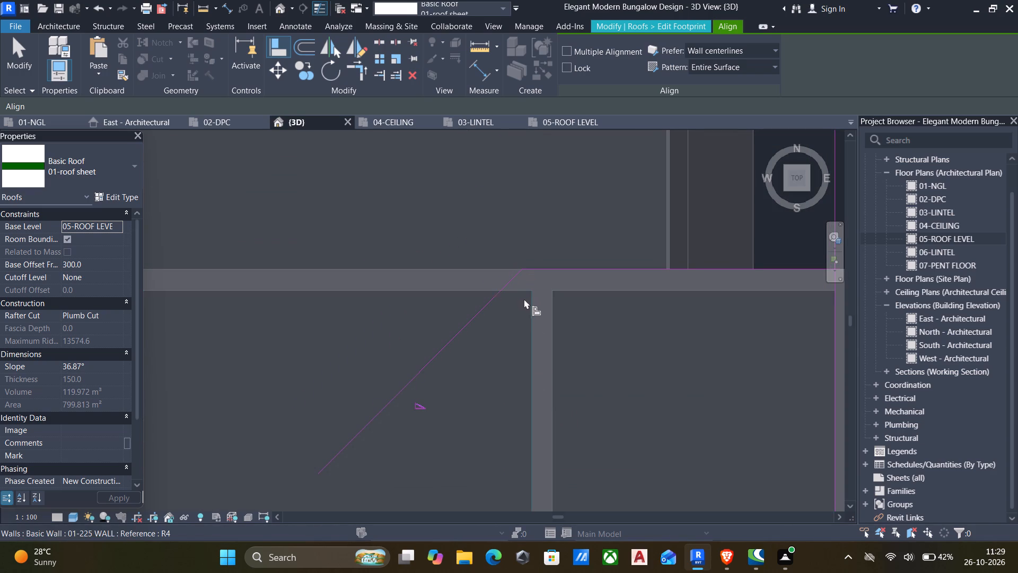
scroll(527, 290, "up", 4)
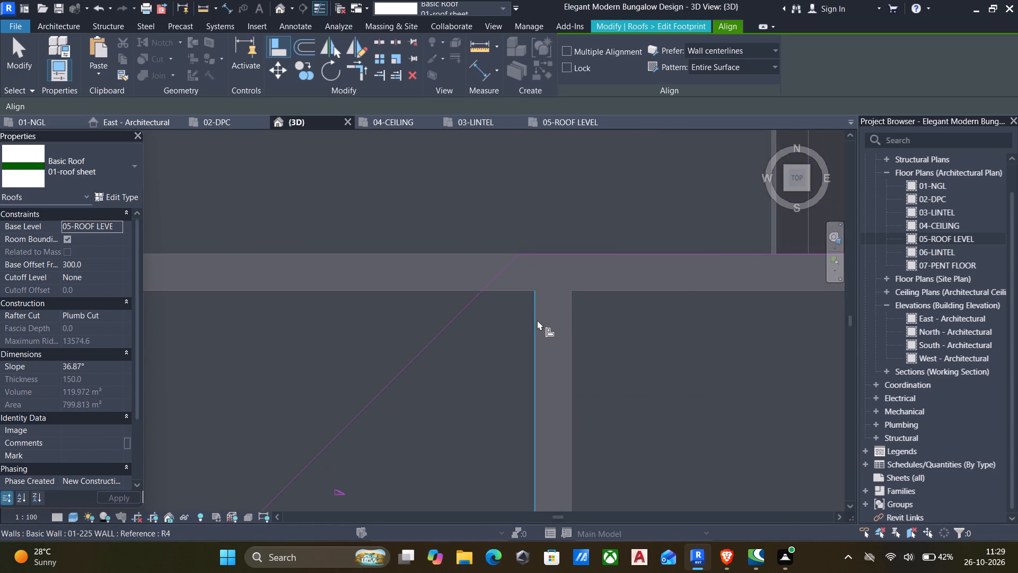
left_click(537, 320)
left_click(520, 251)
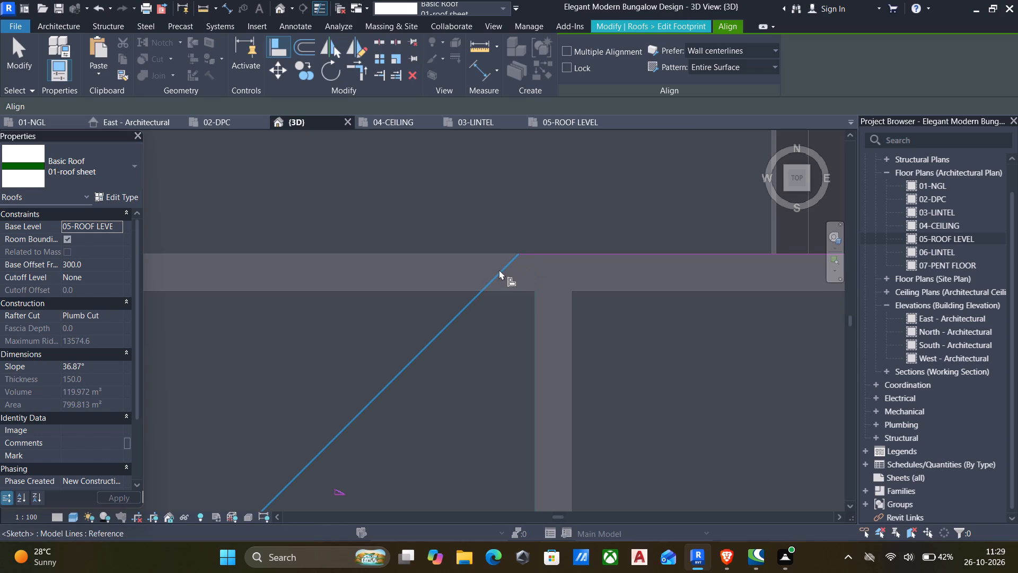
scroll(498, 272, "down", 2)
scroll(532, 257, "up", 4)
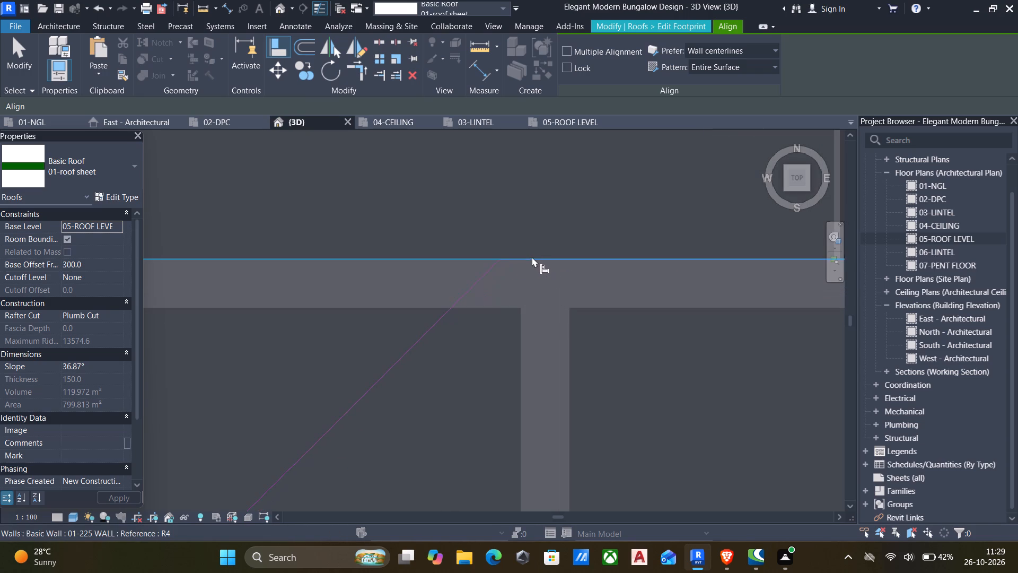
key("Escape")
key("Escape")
Delete the diagonal boundary line running southwest from the east projection's north side line.
left_click(475, 283)
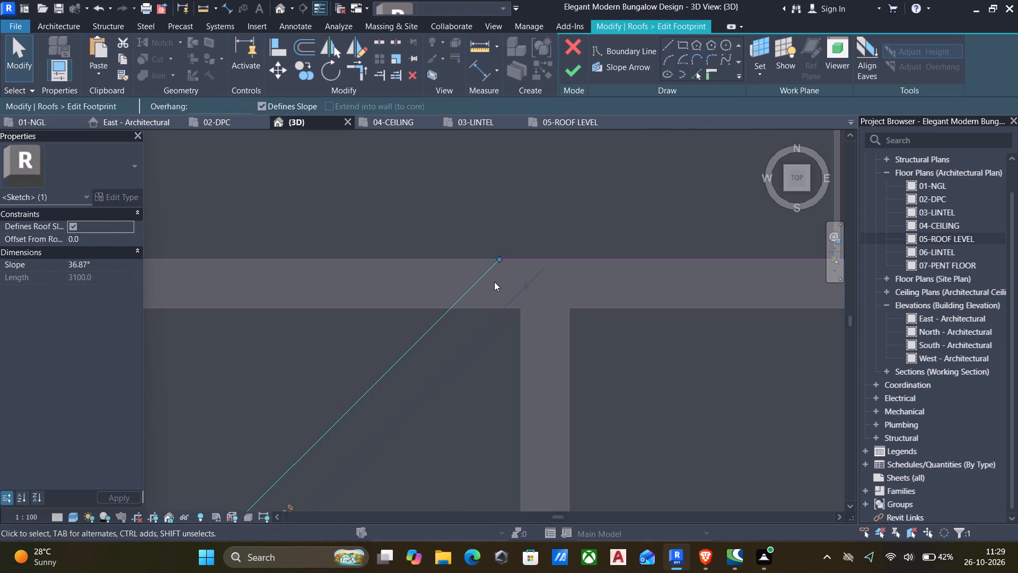
key("Delete")
Align the inner end of the east projection's north side line with the cross wall's west face.
key("a")
key("l")
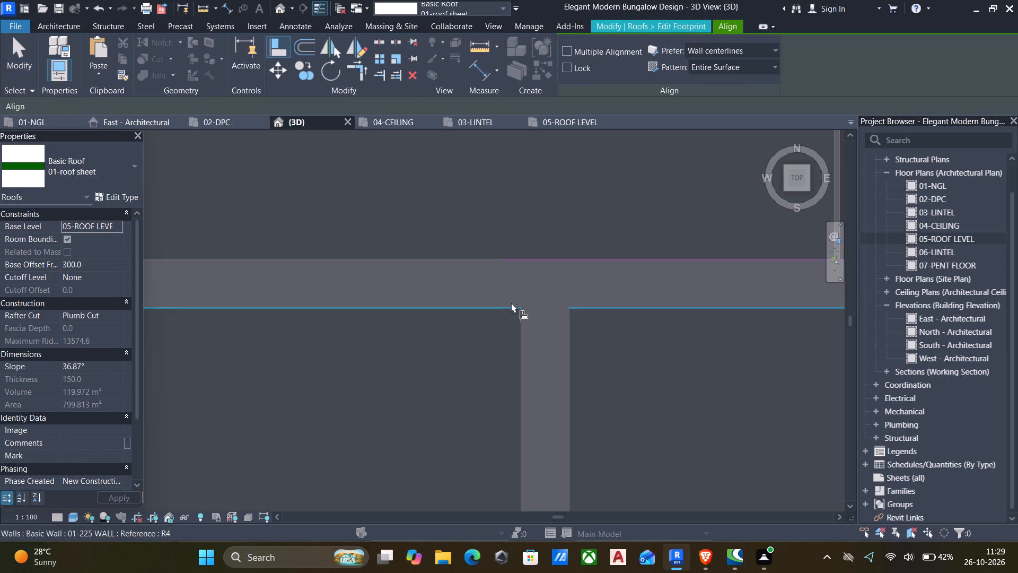
left_click(518, 377)
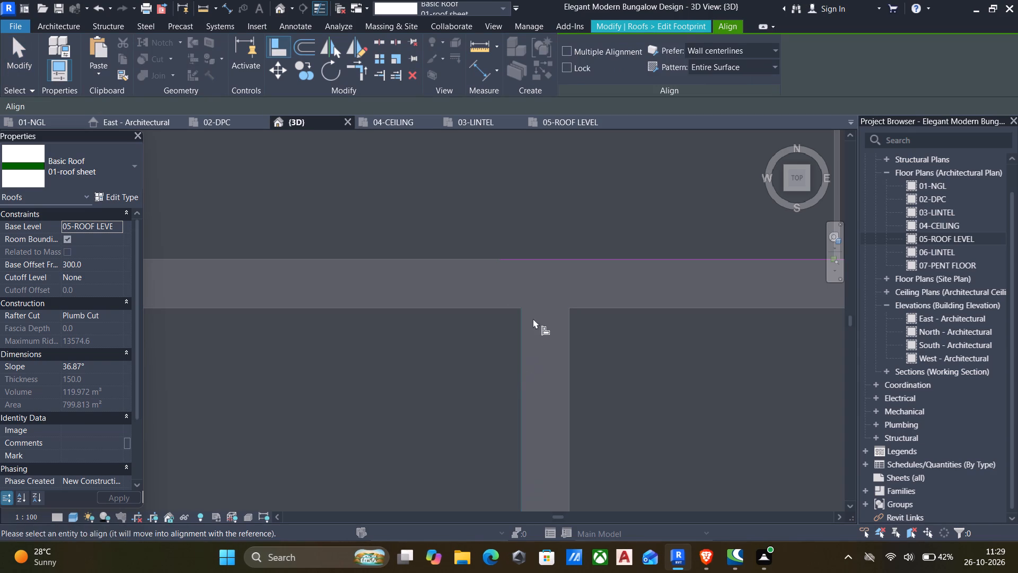
left_click(500, 261)
Draw crossing 45° slope-defining boundary lines from the inner ends of the east projection's side lines, making the one from the north side 3000 mm long.
scroll(504, 338, "down", 5)
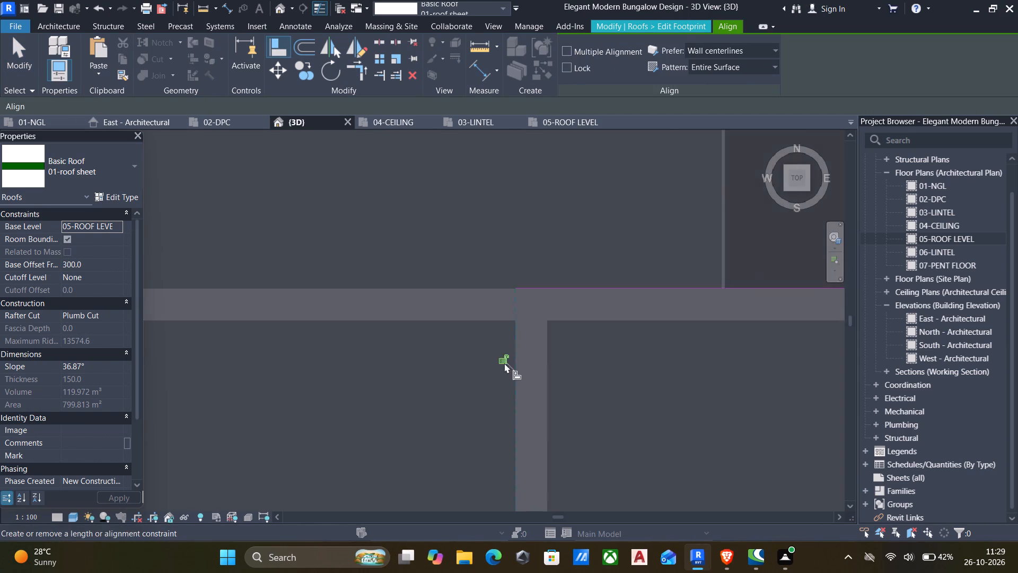
scroll(504, 363, "down", 1)
left_click(660, 20)
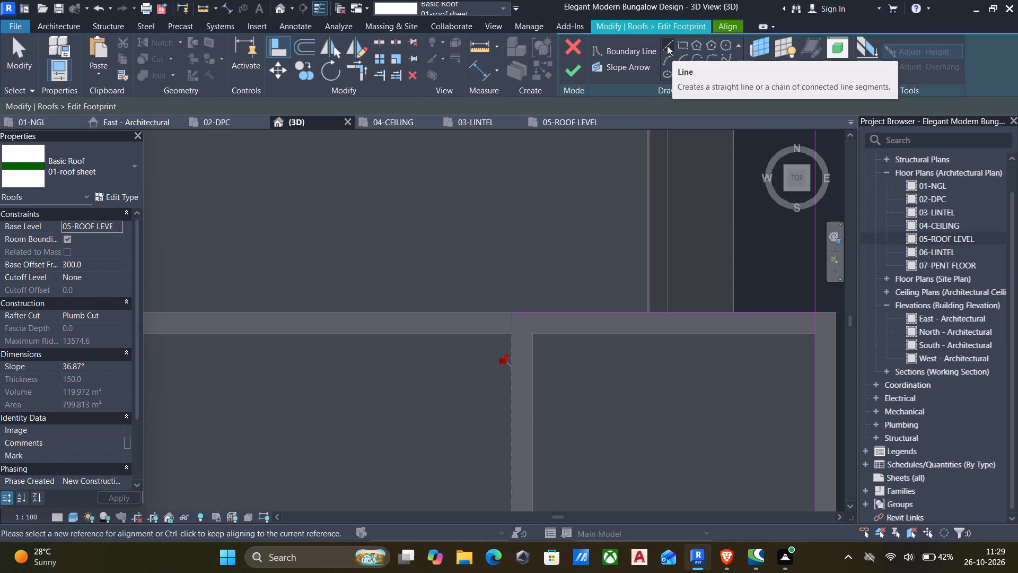
left_click(667, 46)
left_click(514, 310)
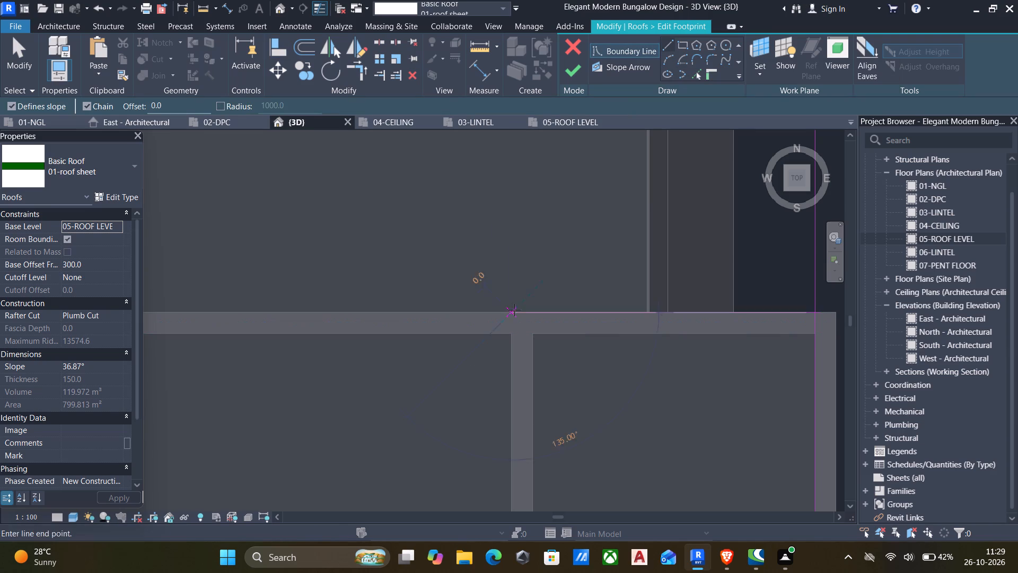
scroll(437, 372, "down", 2)
middle_click_drag(437, 372, 514, 225)
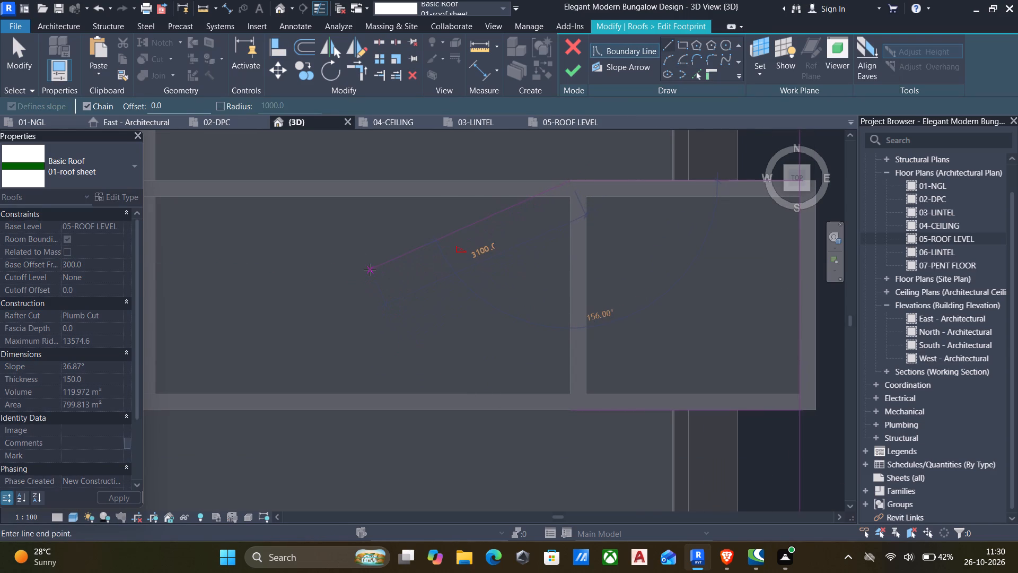
left_click(415, 329)
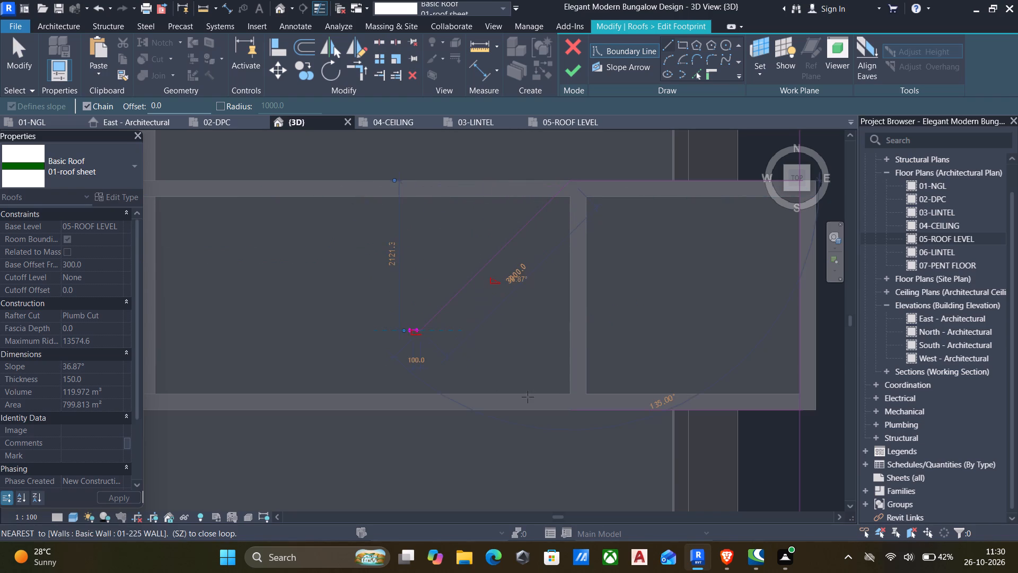
key("Escape")
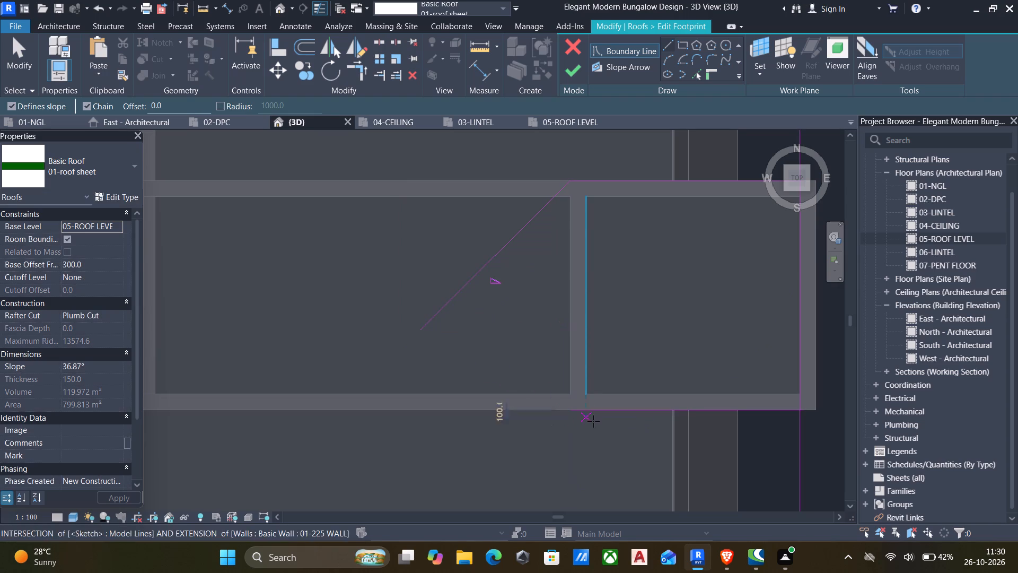
left_click(574, 411)
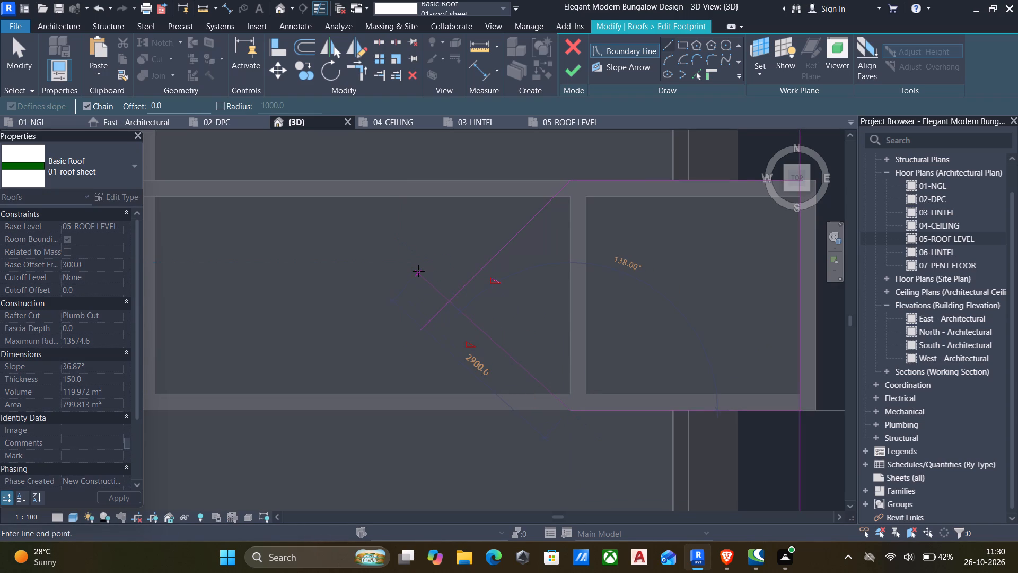
left_click(423, 267)
key("Escape")
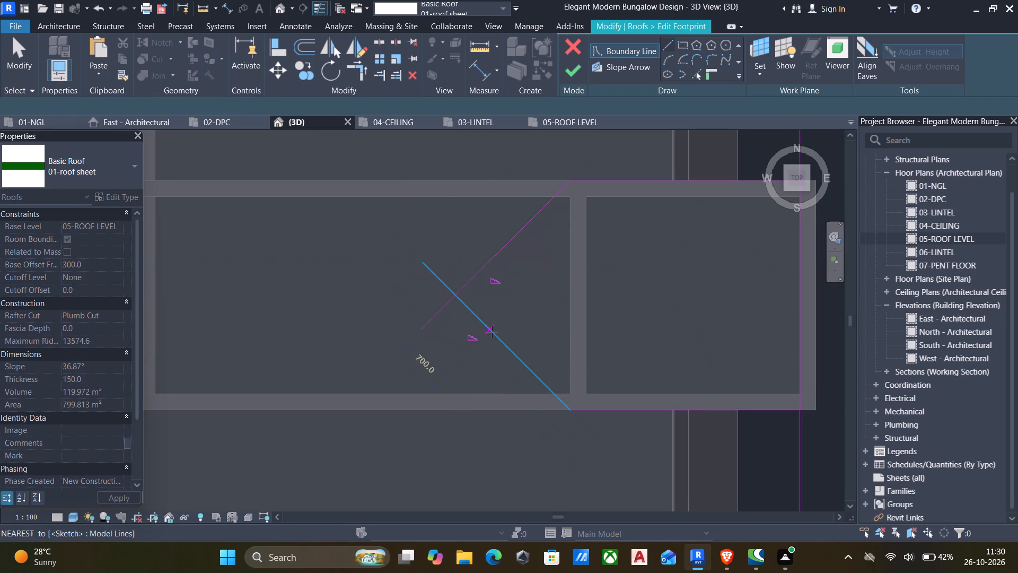
Trim the two crossing diagonal boundary lines of the east projection to each other so they meet at a point.
type("tr")
left_click(494, 339)
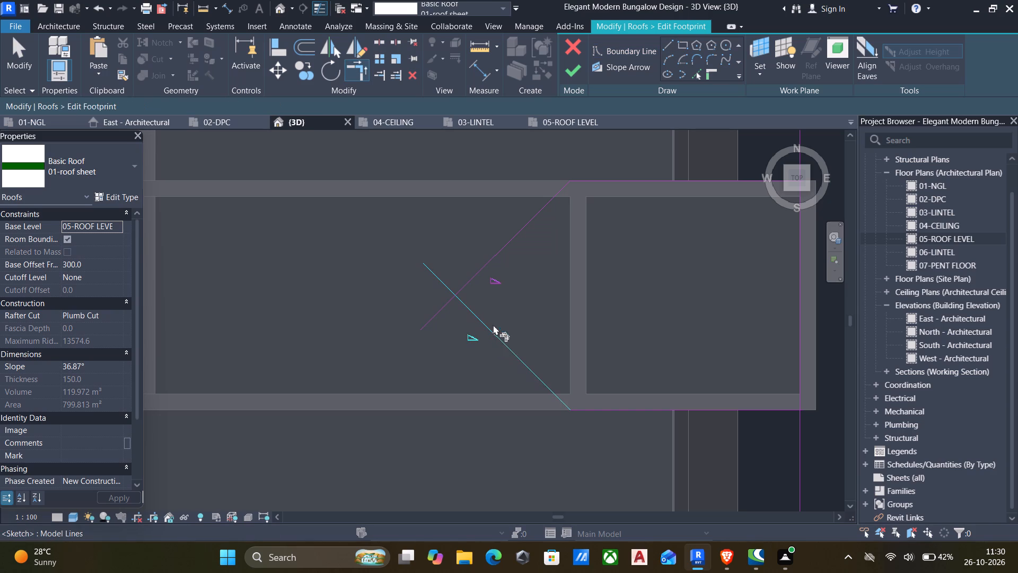
left_click(472, 282)
scroll(472, 306, "down", 6)
scroll(471, 327, "up", 1)
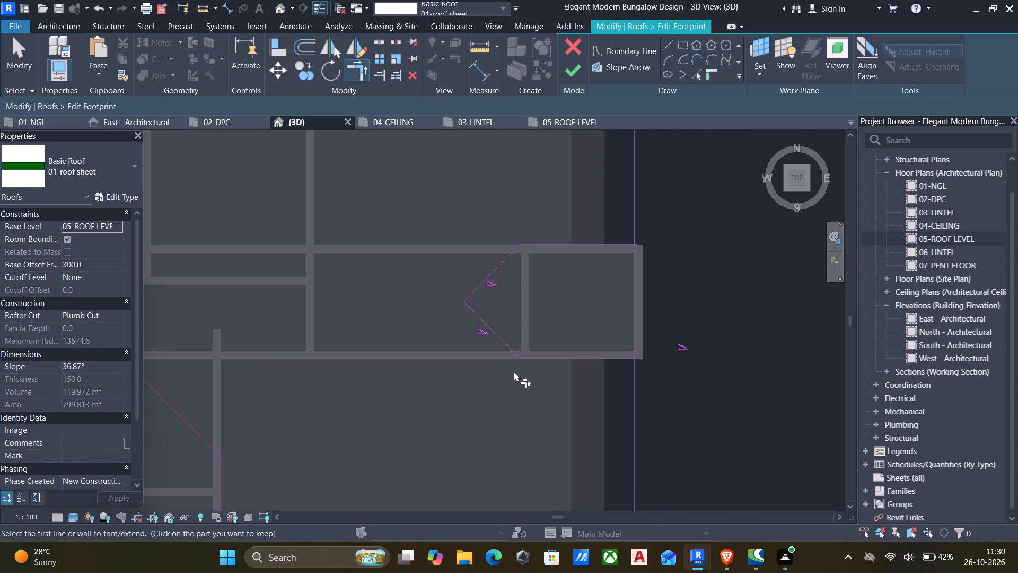
key("Escape")
Turn off the slope definition of the east projection's two diagonal boundary lines.
left_click_drag(377, 206, 563, 432)
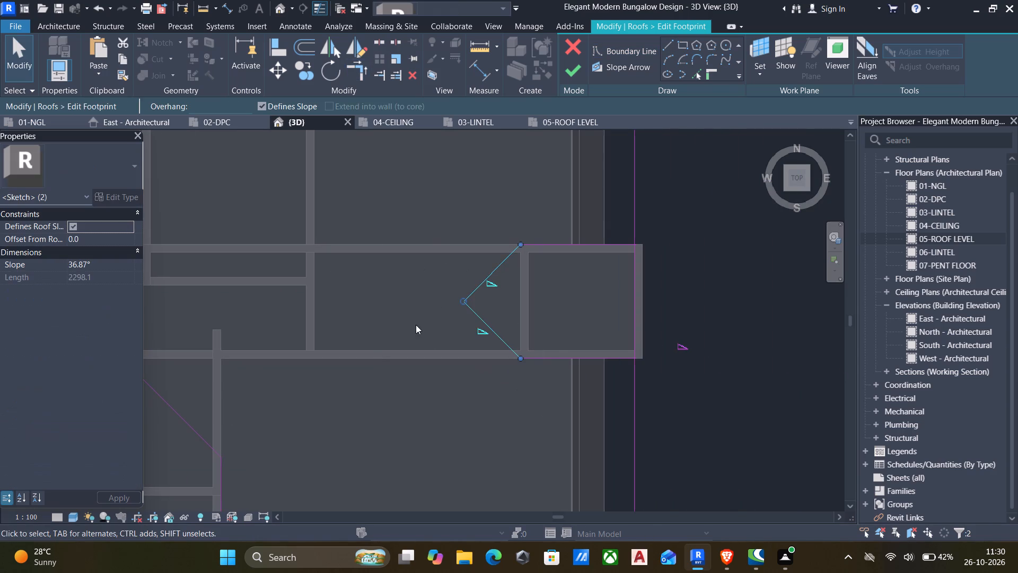
left_click(262, 102)
key("Escape")
Split the east eave boundary line within the east projection and trim both parts to the projection's north and south side lines.
key("s")
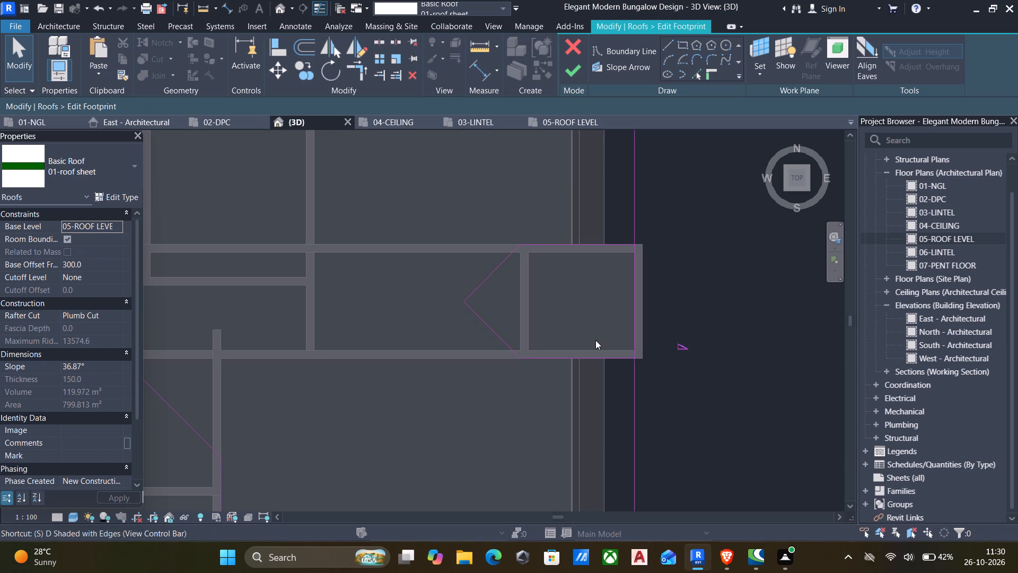
key("l")
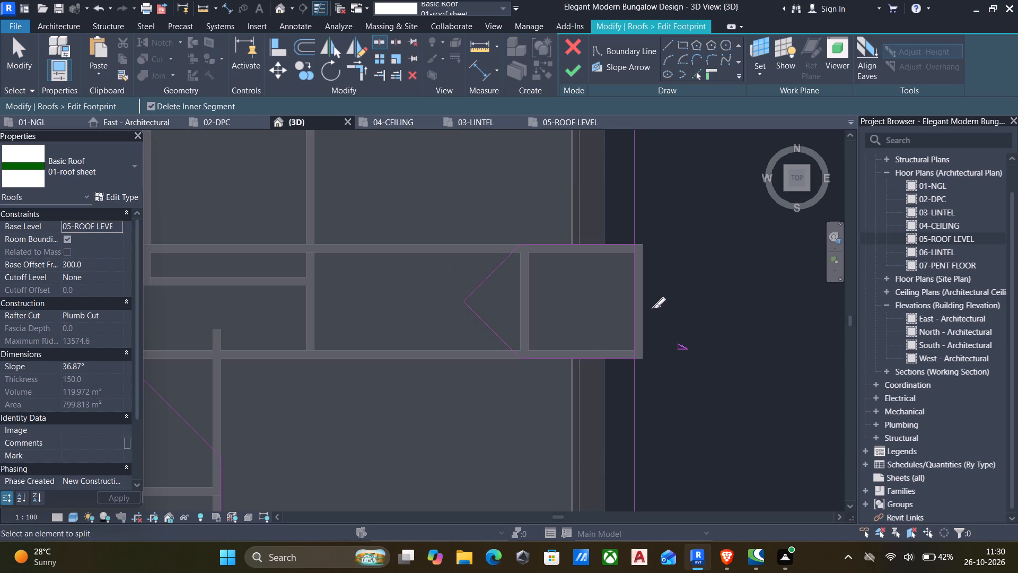
left_click(638, 307)
key("Escape")
key("t")
key("r")
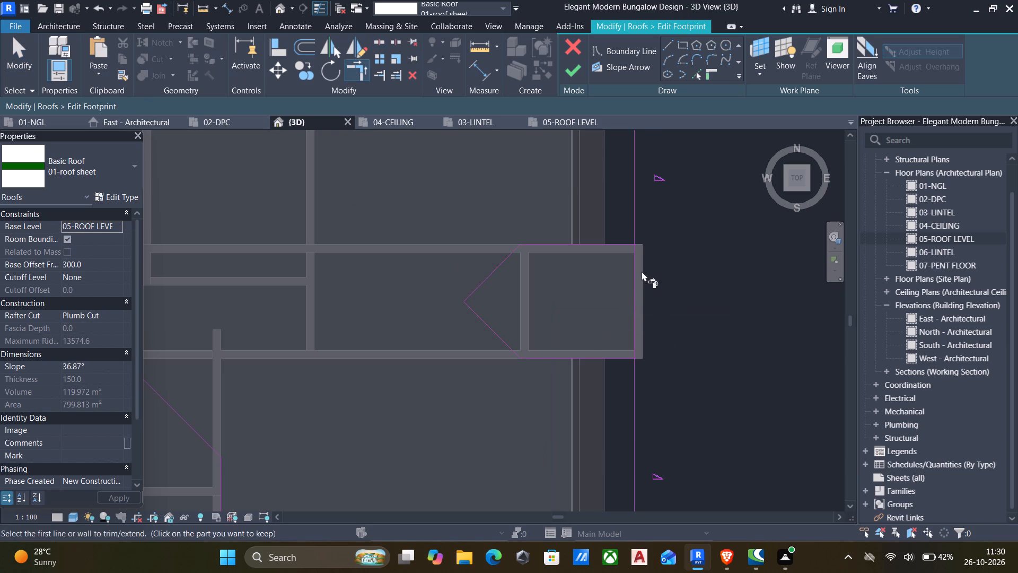
left_click(630, 222)
left_click(598, 241)
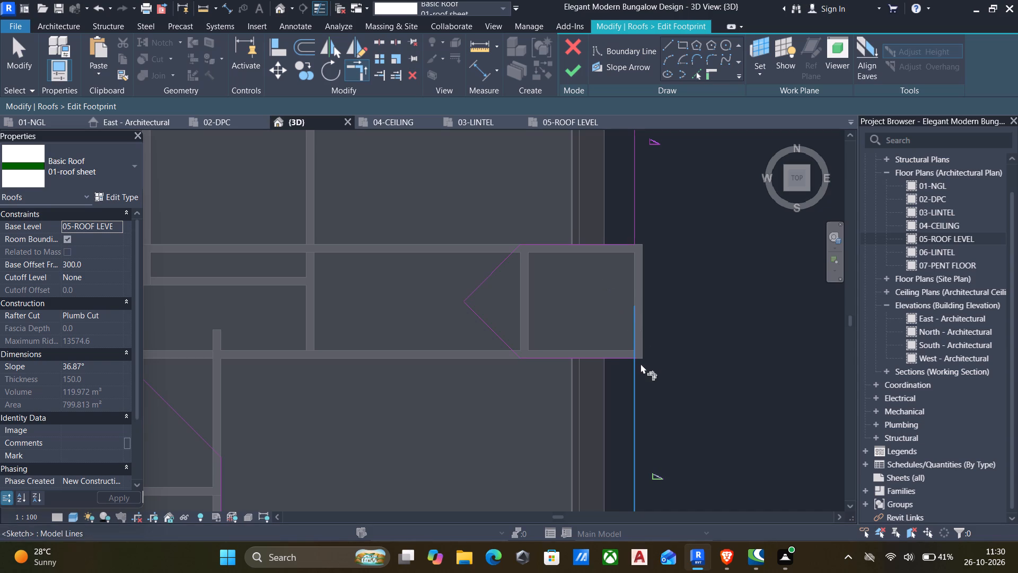
left_click(636, 378)
left_click(609, 357)
Finish the roof footprint edit to rebuild the roof from the revised boundary.
scroll(591, 385, "down", 5)
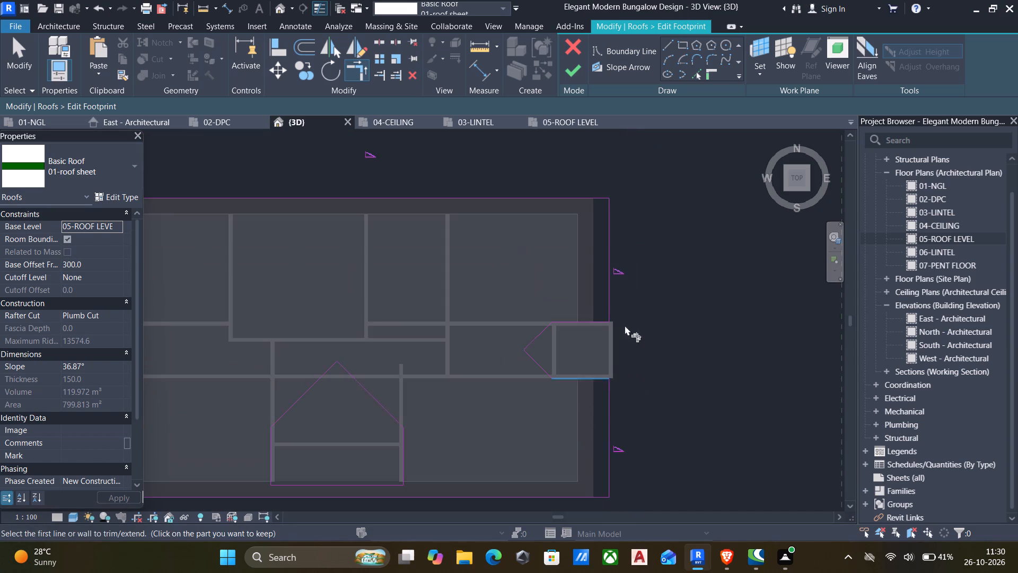
scroll(655, 277, "up", 1)
scroll(517, 395, "down", 4)
middle_click_drag(517, 395, 580, 335)
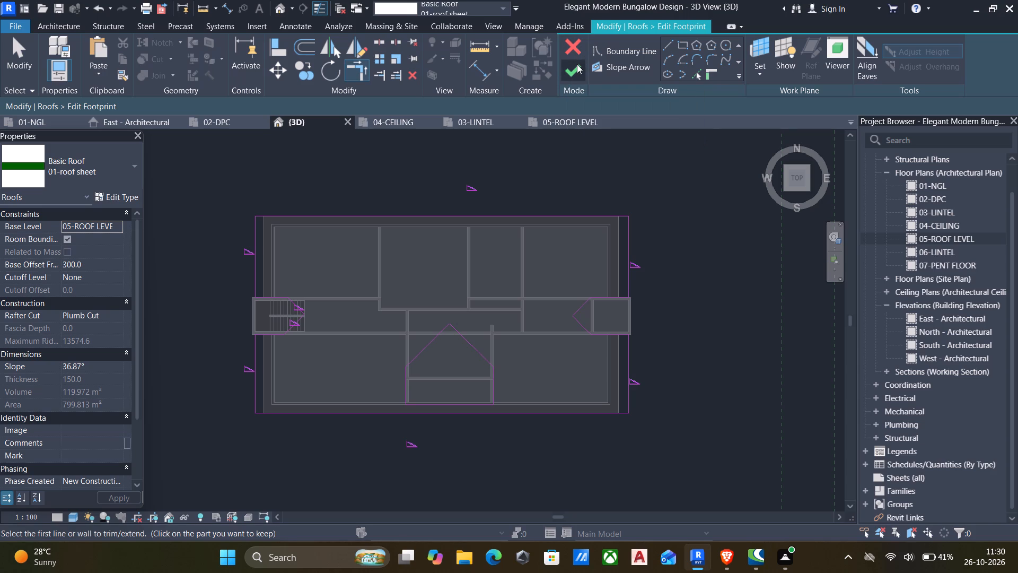
left_click(577, 64)
Examine the rebuilt roof from above and all around, especially at the stair, south and east projections.
scroll(470, 424, "up", 2)
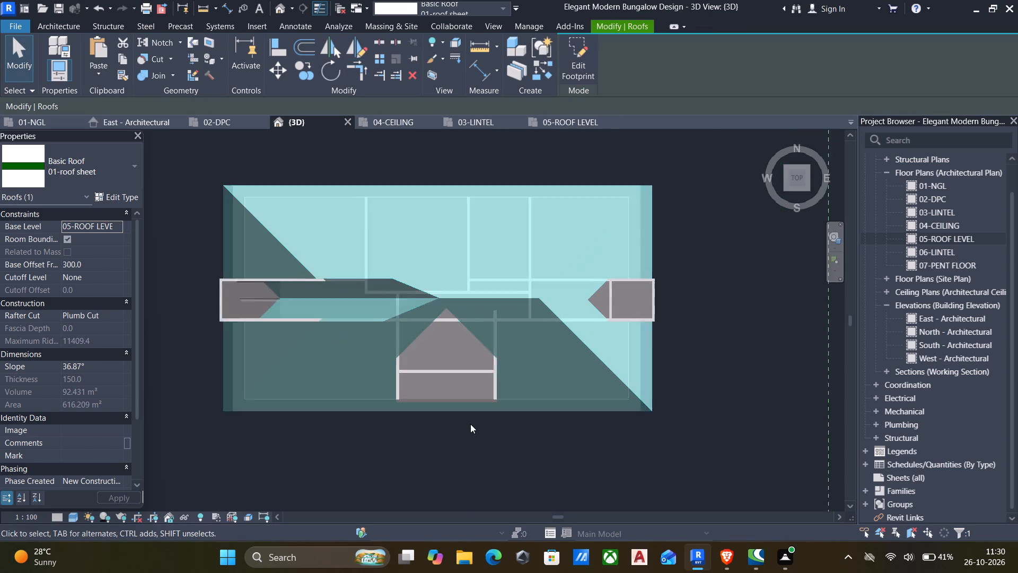
scroll(470, 424, "up", 3)
scroll(472, 424, "down", 6)
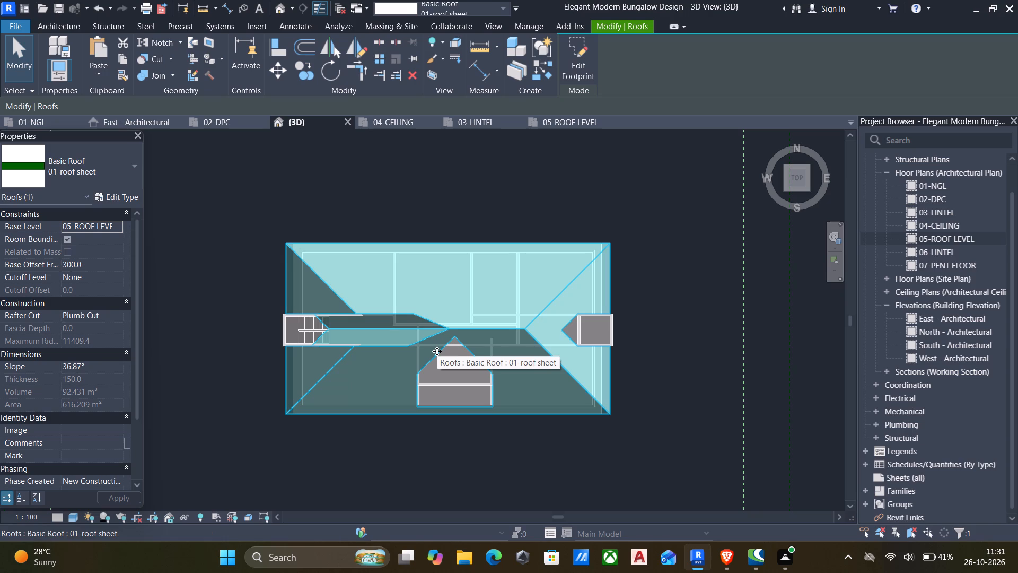
scroll(510, 317, "down", 3)
middle_click_drag(515, 392, 499, 395, "shift")
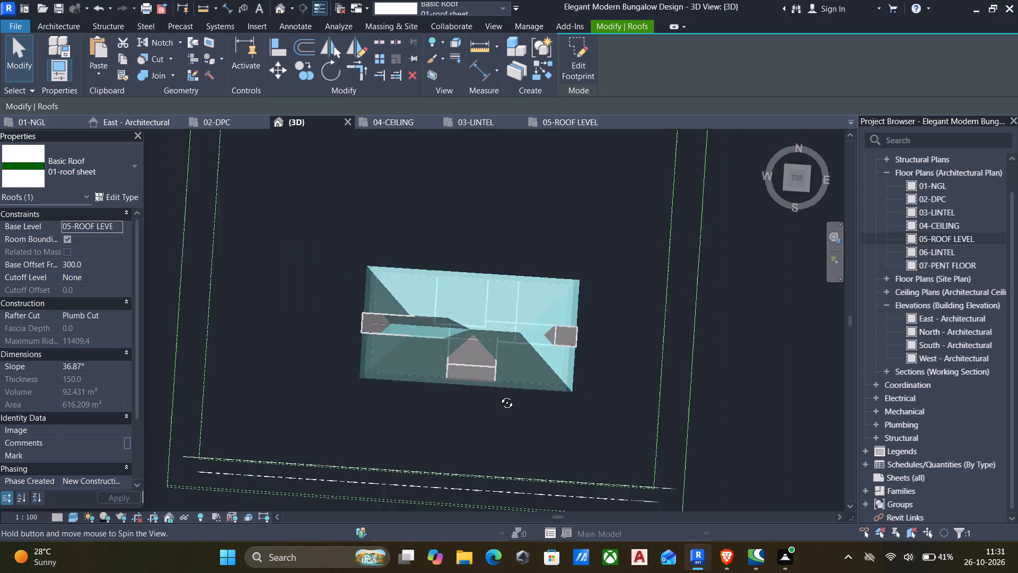
middle_click_drag(499, 395, 459, 257, "shift")
middle_click_drag(505, 394, 473, 263, "shift")
middle_click_drag(440, 333, 438, 264, "shift")
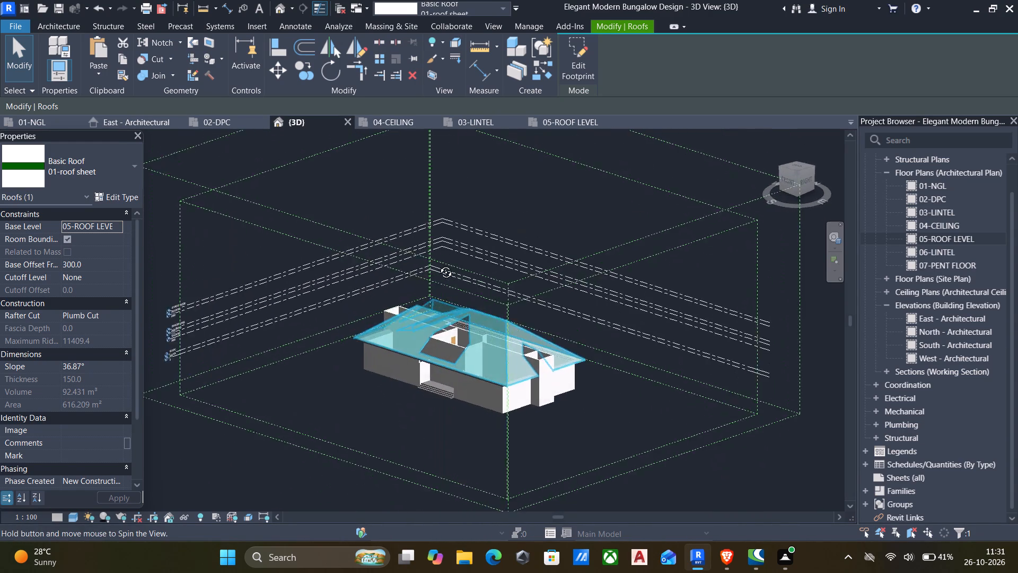
middle_click_drag(438, 264, 470, 257, "shift")
middle_click_drag(470, 256, 343, 267, "shift")
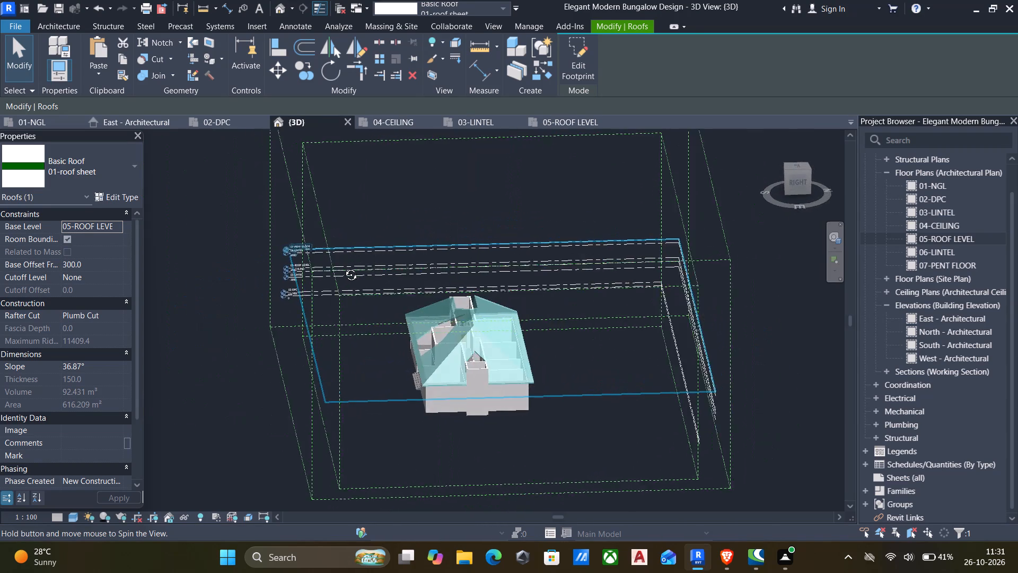
middle_click_drag(343, 267, 348, 295, "shift")
middle_click_drag(356, 294, 365, 293, "shift")
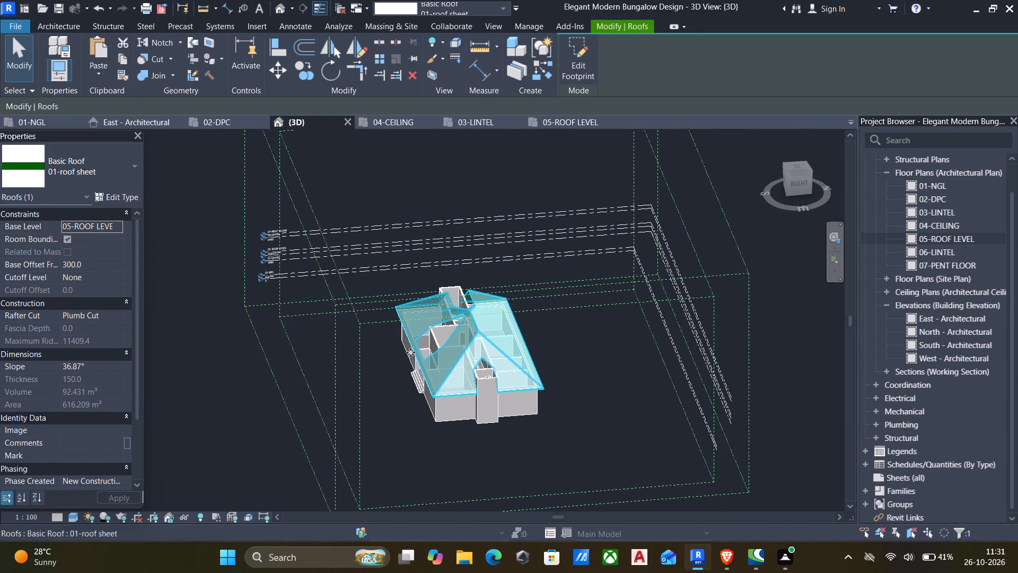
scroll(457, 350, "up", 5)
scroll(441, 353, "down", 1, "shift")
middle_click_drag(441, 353, 481, 282, "shift")
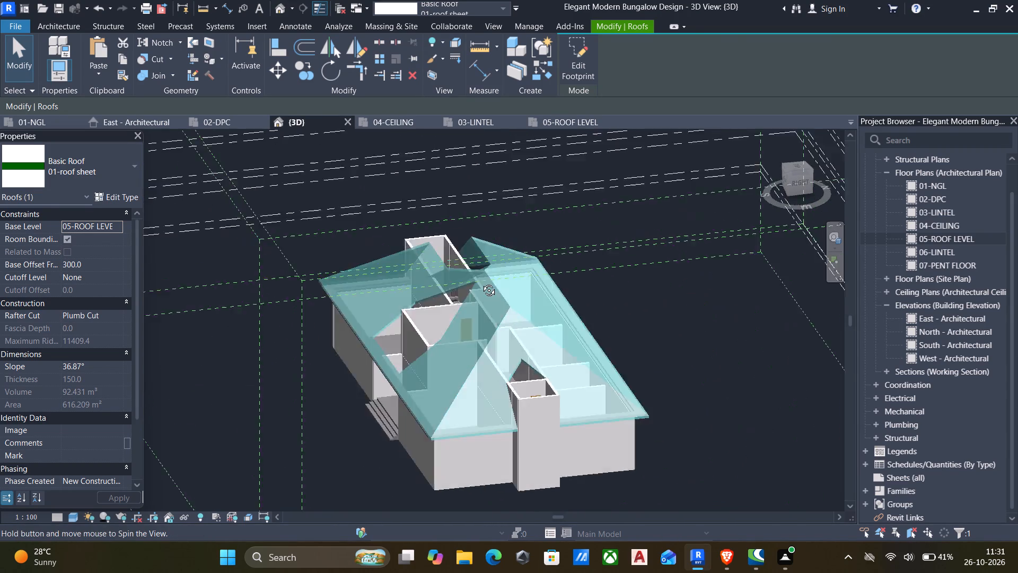
middle_click_drag(481, 282, 584, 286, "shift")
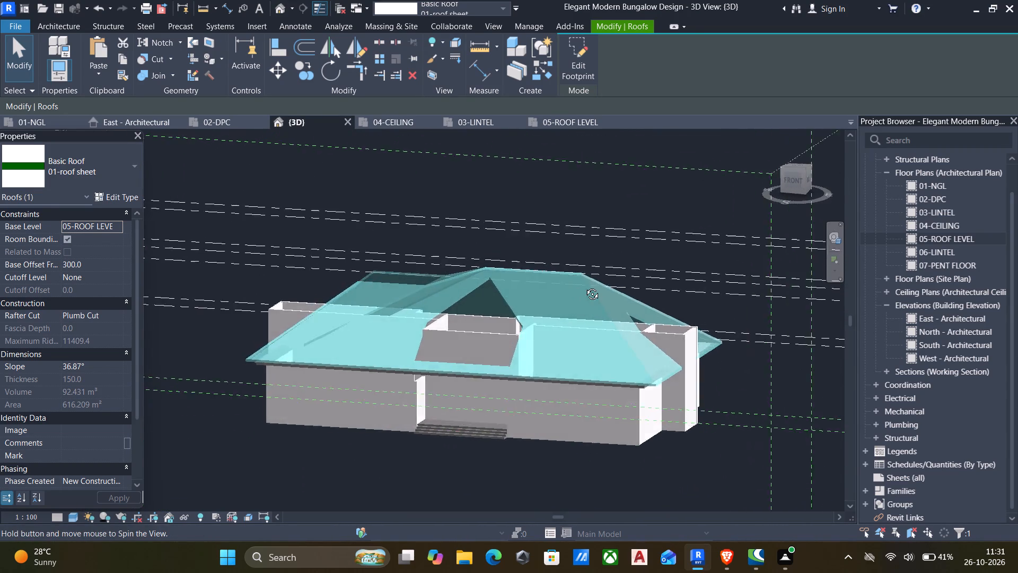
middle_click_drag(584, 286, 608, 275, "shift")
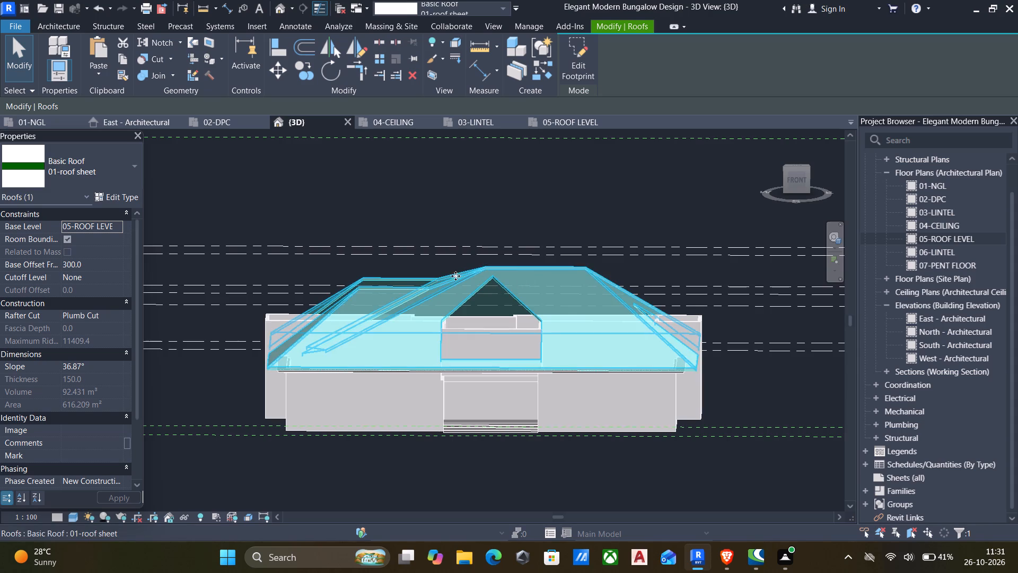
scroll(432, 295, "up", 5)
key("Escape")
middle_click_drag(437, 301, 480, 426, "shift")
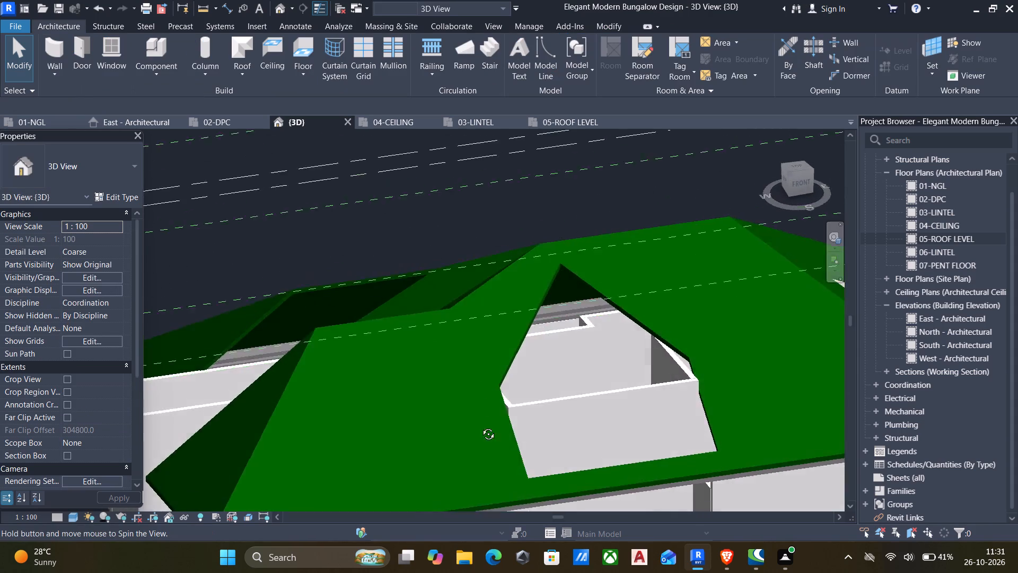
middle_click_drag(480, 426, 474, 479, "shift")
scroll(483, 423, "down", 6)
middle_click_drag(487, 422, 634, 343)
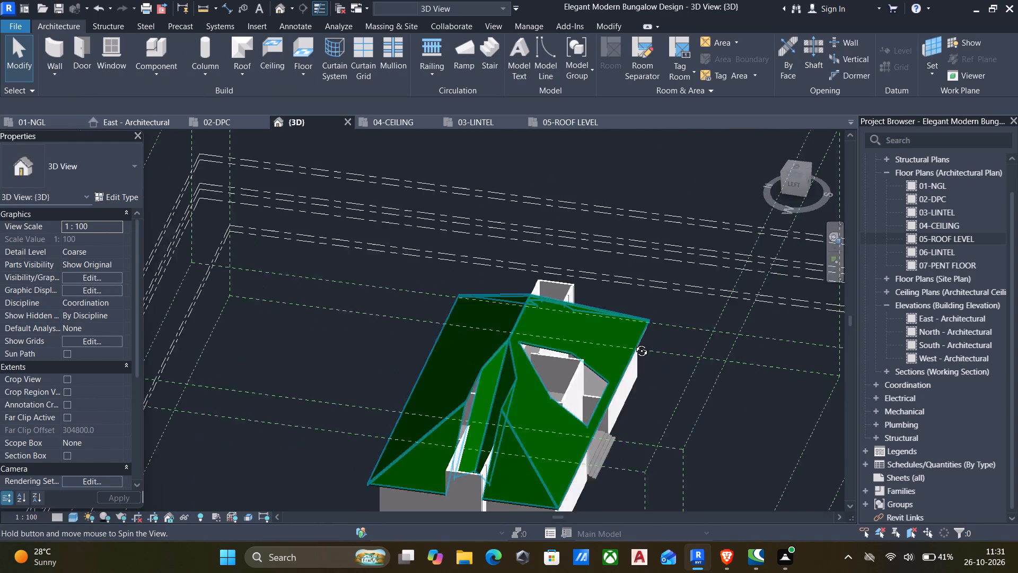
middle_click_drag(634, 343, 490, 400)
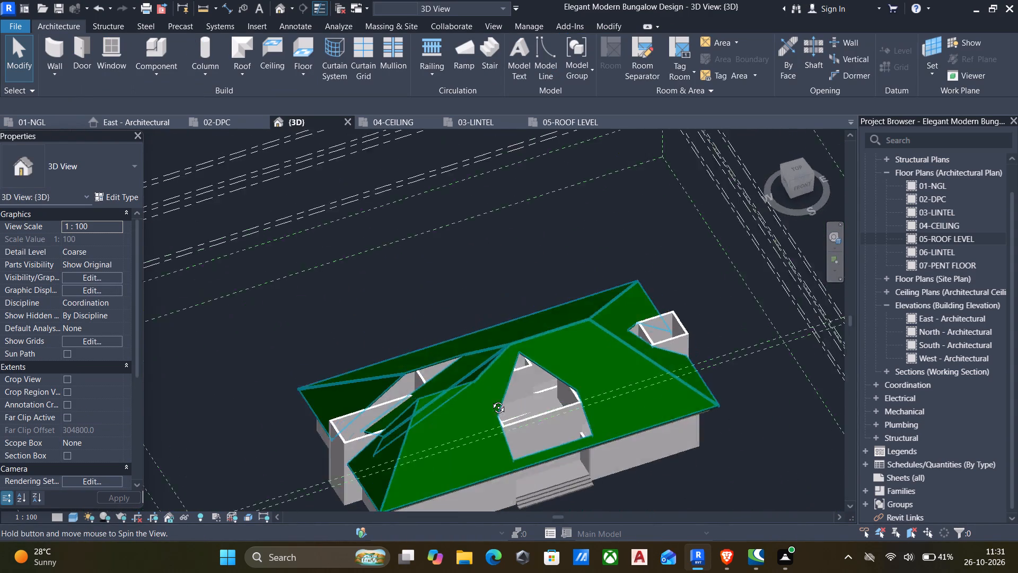
middle_click_drag(490, 400, 472, 481)
scroll(364, 348, "up", 4)
scroll(388, 380, "down", 2)
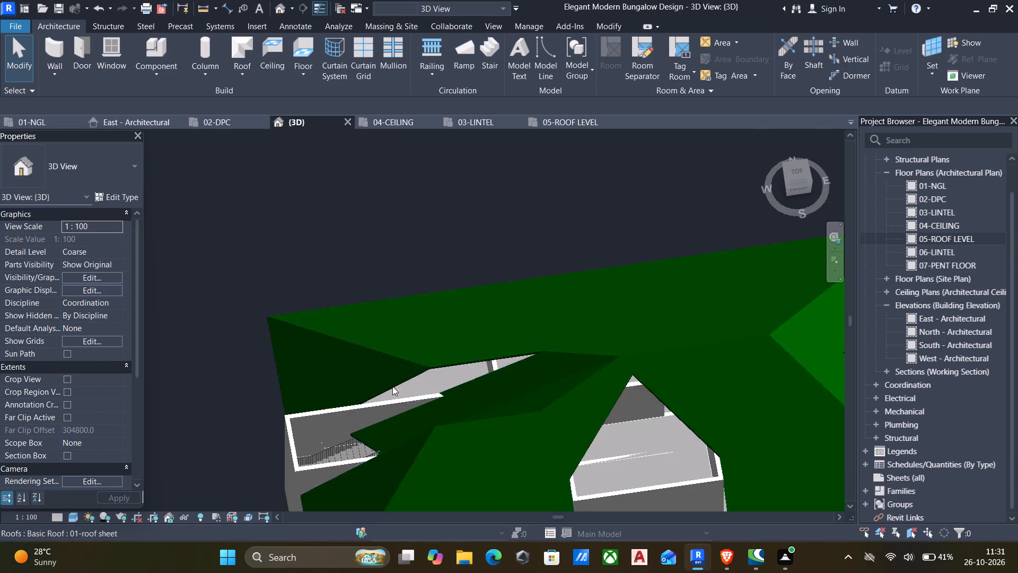
scroll(392, 386, "down", 2)
middle_click_drag(393, 389, 463, 371, "shift")
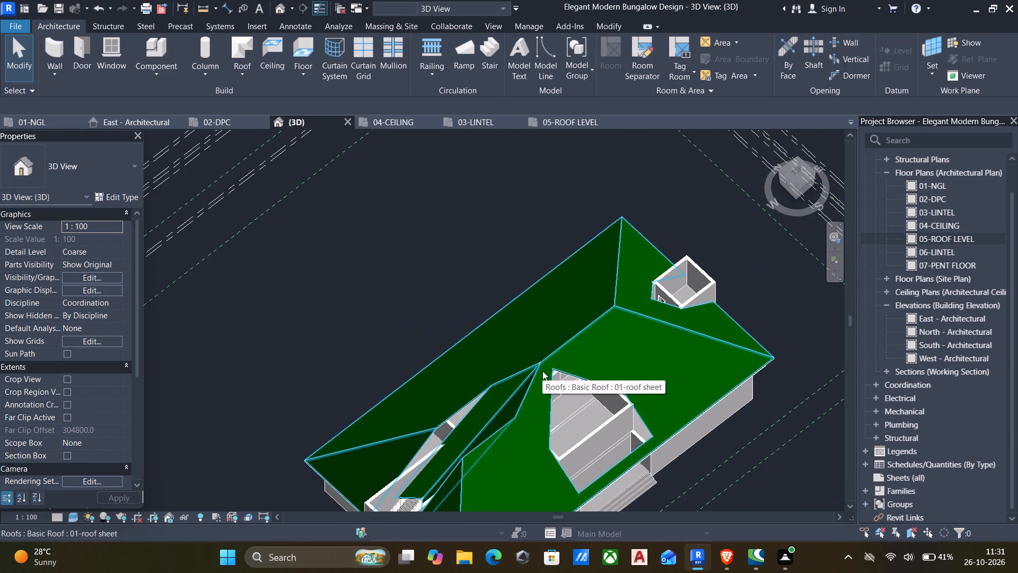
middle_click_drag(557, 377, 557, 298)
middle_click_drag(558, 405, 654, 388, "shift")
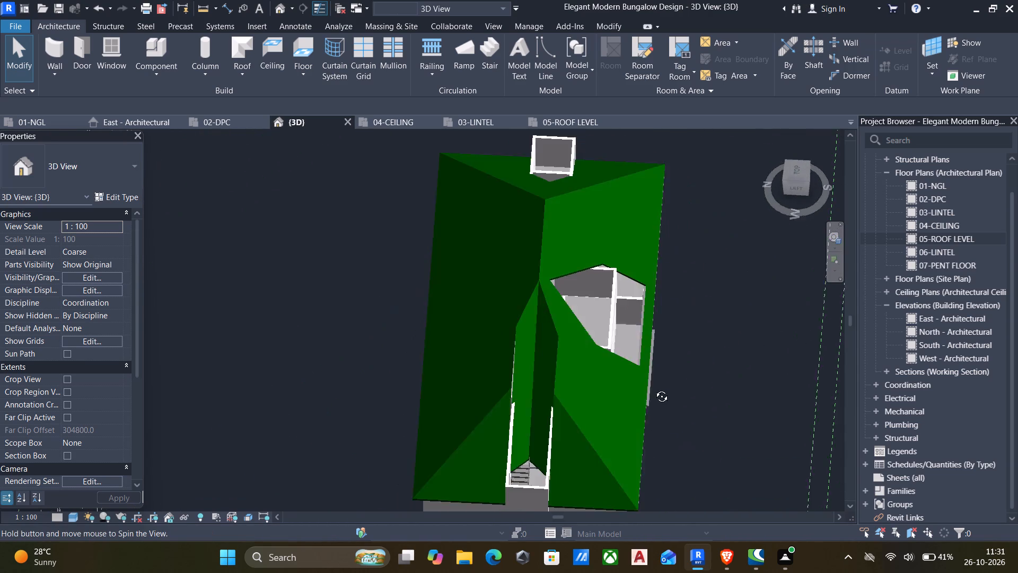
middle_click_drag(654, 388, 714, 365, "shift")
scroll(710, 367, "down", 1, "shift")
scroll(689, 415, "up", 3)
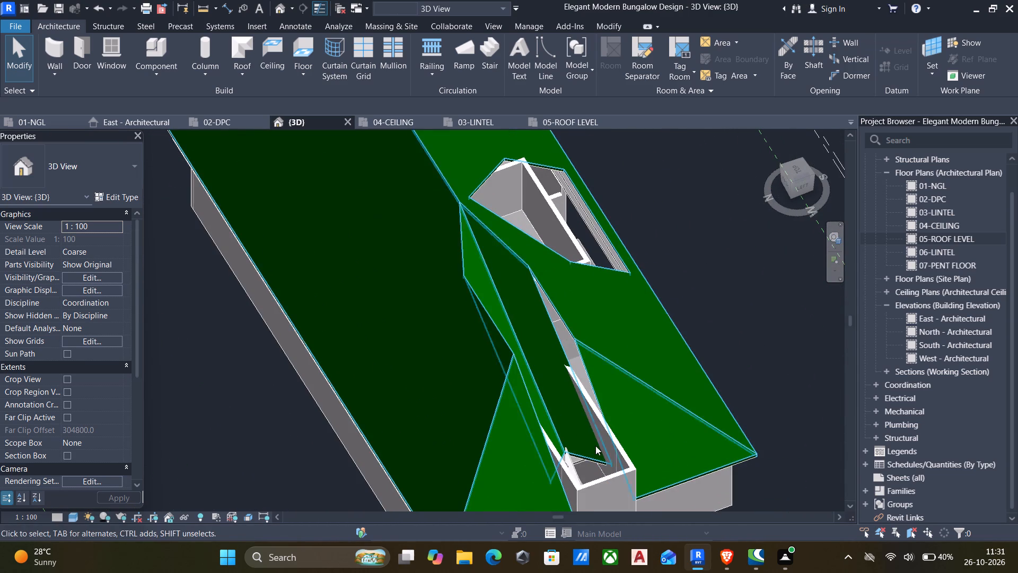
scroll(581, 451, "up", 5)
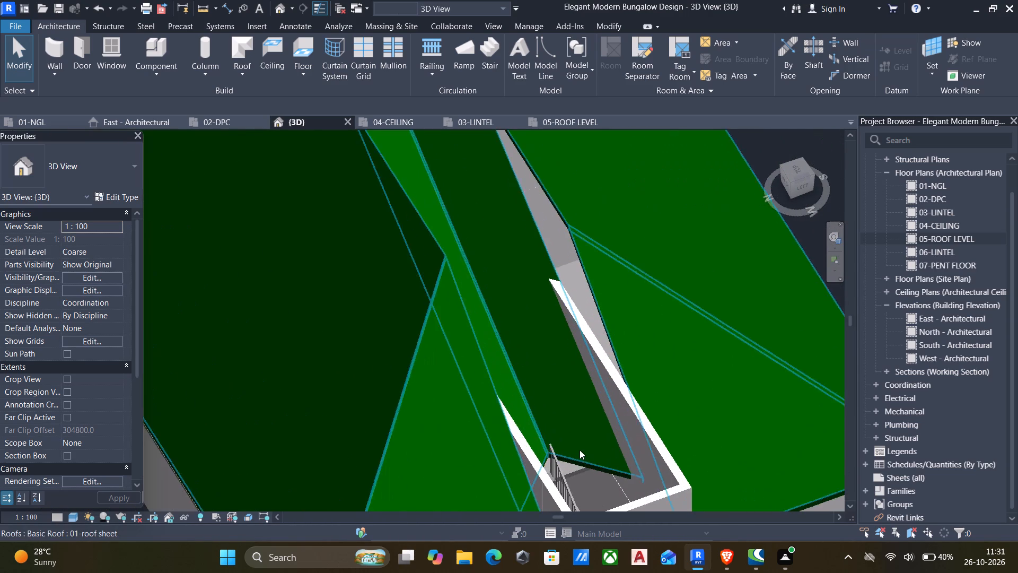
Reopen the roof's footprint for editing and turn off the slope definition of the stair projection's two diagonal boundary lines.
left_click(593, 468)
scroll(593, 468, "down", 5)
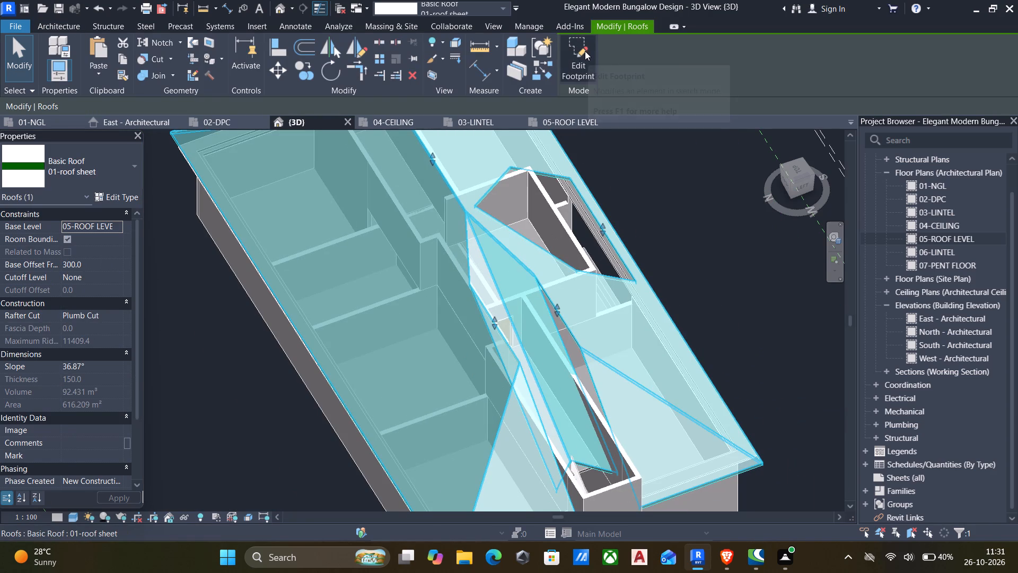
left_click(578, 49)
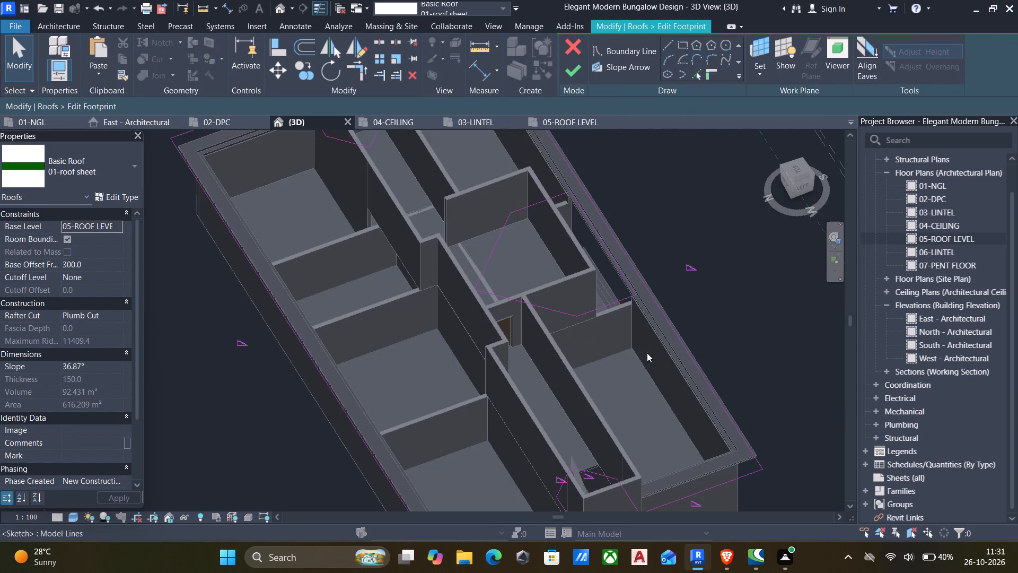
scroll(747, 360, "down", 3)
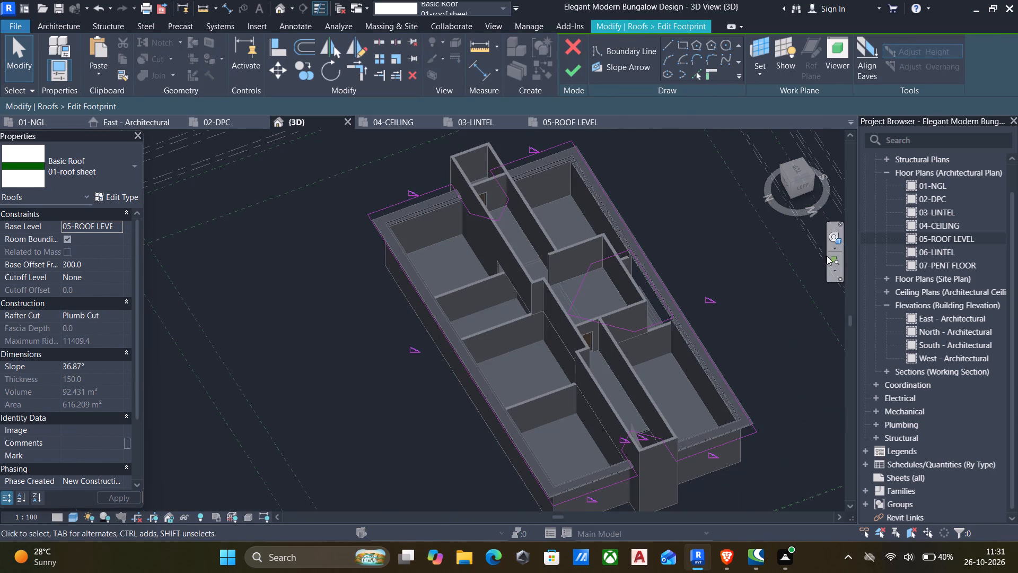
left_click(797, 173)
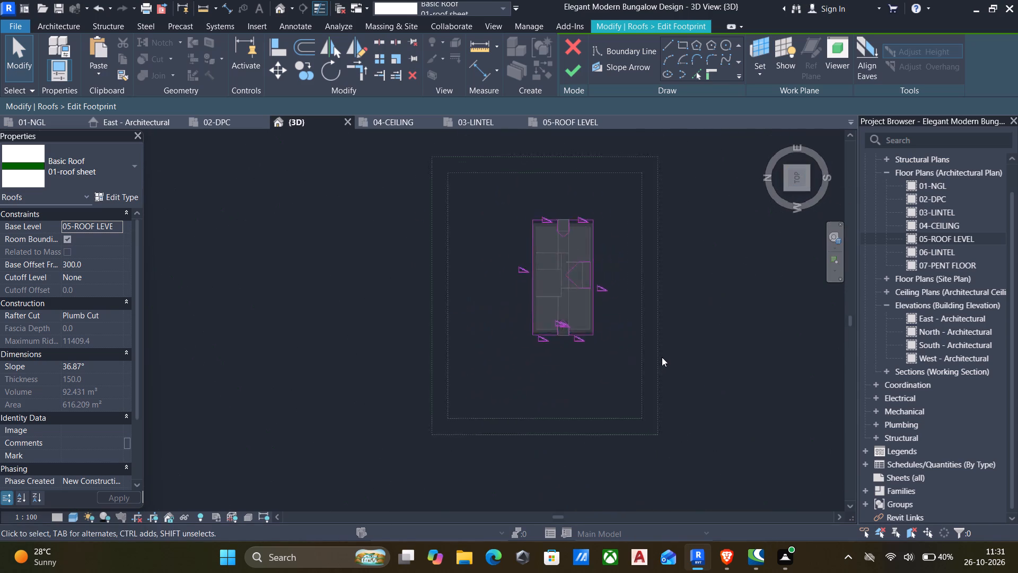
scroll(576, 357, "up", 5)
scroll(455, 367, "up", 5)
scroll(396, 336, "up", 5)
left_click_drag(380, 336, 506, 423)
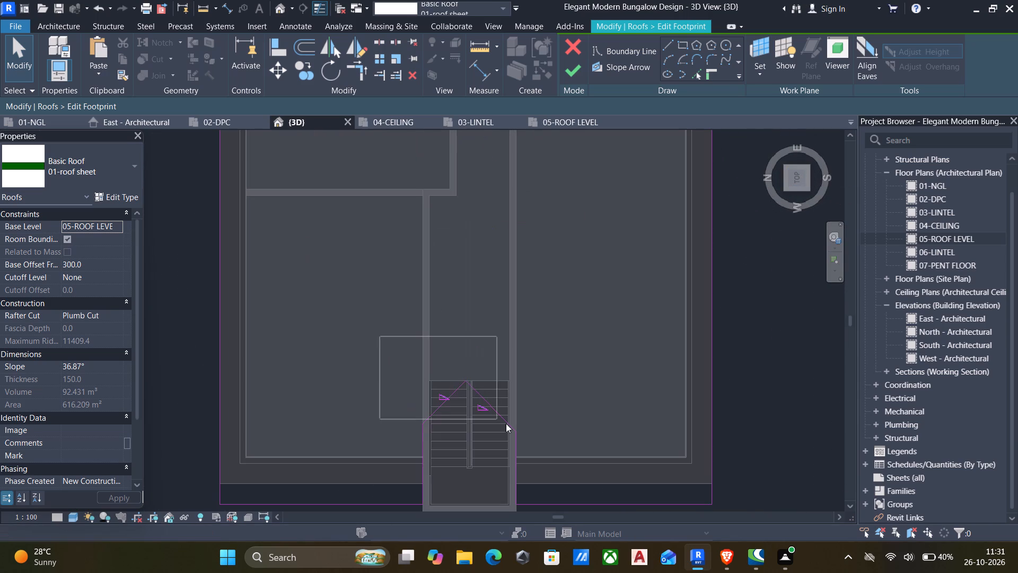
left_click_drag(506, 423, 574, 461)
left_click(259, 102)
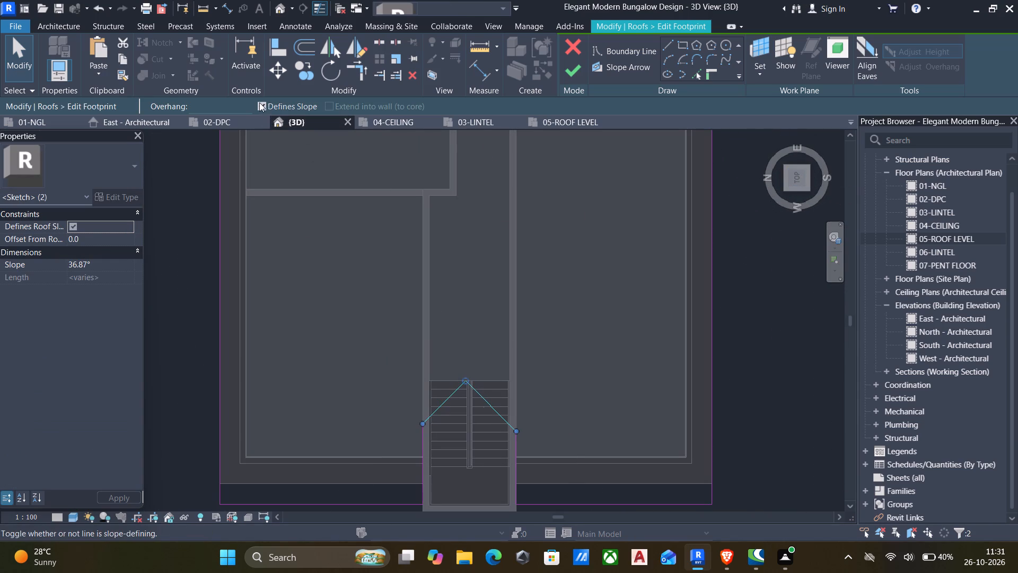
Delete the south projection's two side boundary lines and two diagonal boundary lines from the roof footprint.
scroll(511, 261, "down", 5)
middle_click_drag(525, 290, 549, 396)
scroll(551, 397, "up", 1)
scroll(618, 218, "up", 4)
key("Escape")
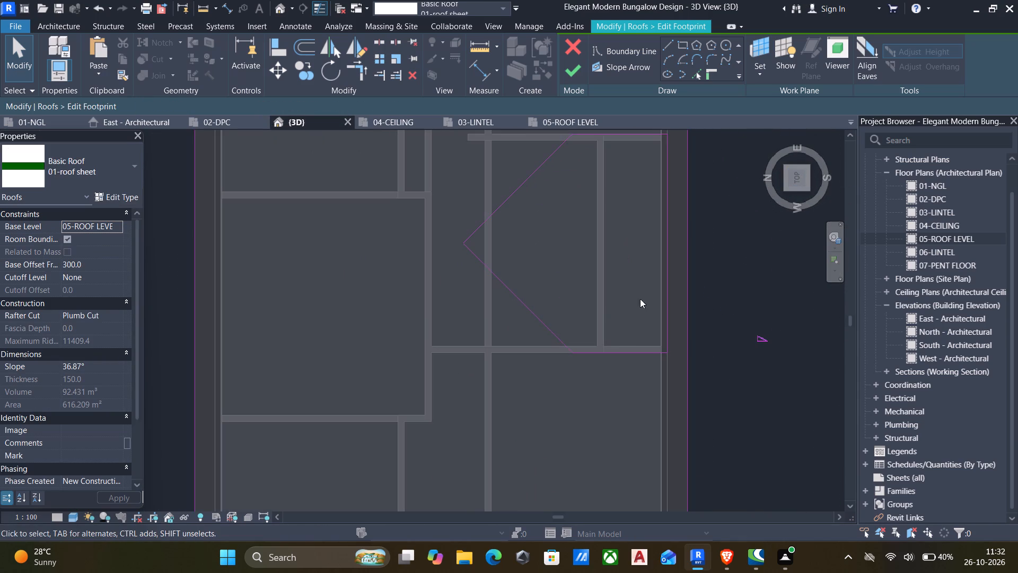
left_click(604, 350)
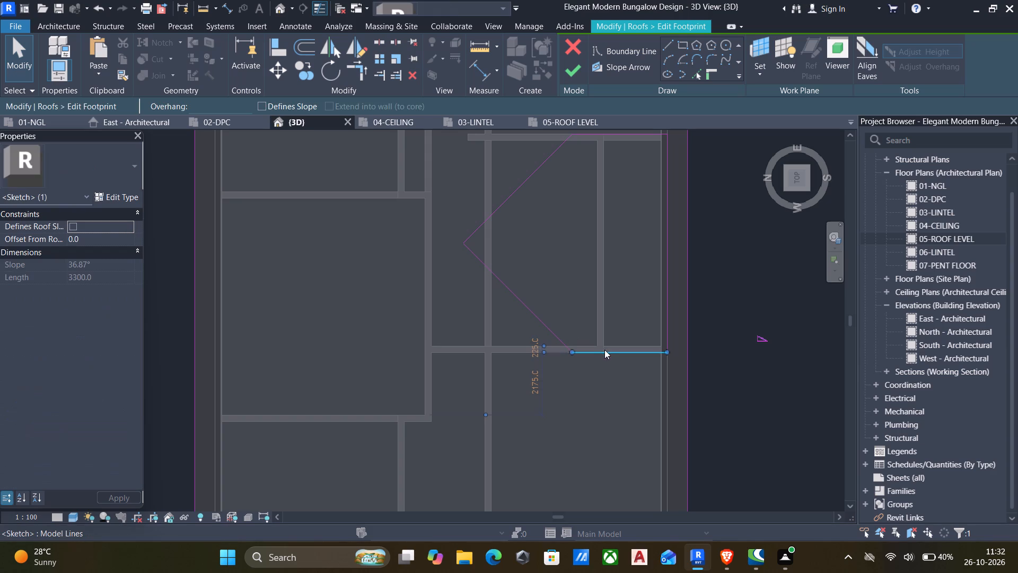
key("Delete")
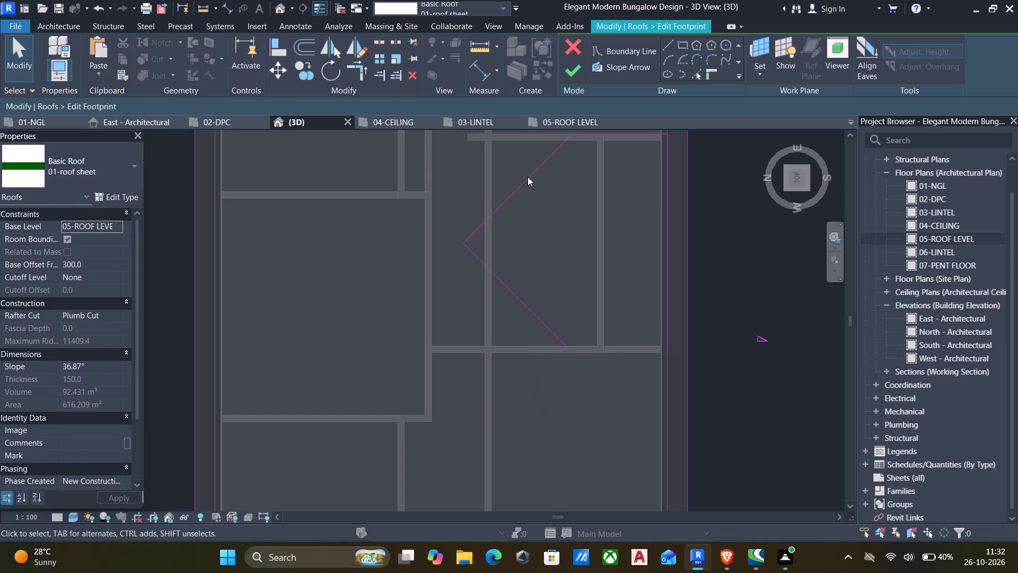
left_click_drag(531, 272, 515, 353)
key("Delete")
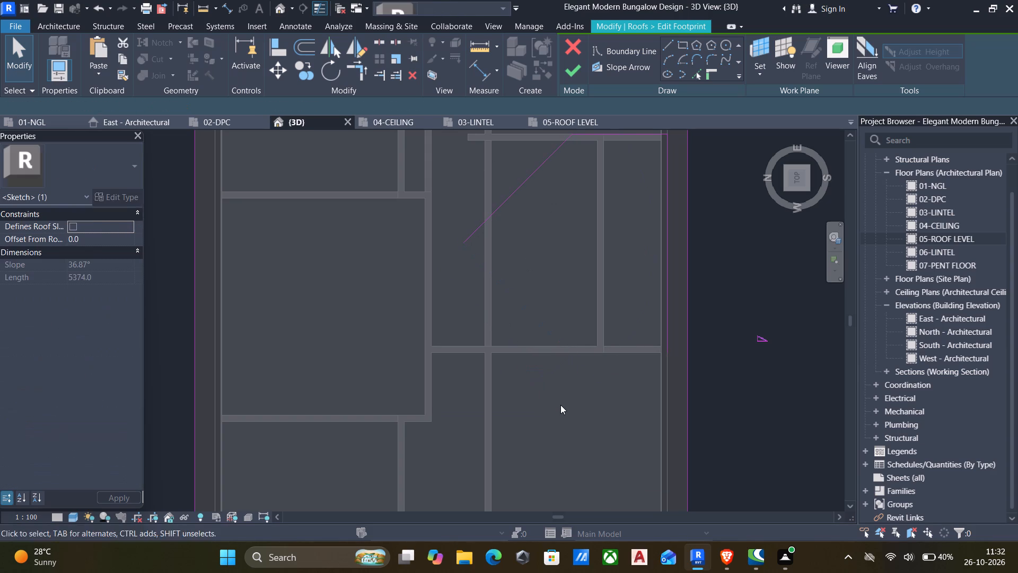
left_click_drag(563, 401, 447, 161)
key("Delete")
middle_click_drag(492, 195, 534, 430)
left_click_drag(628, 449, 590, 274)
key("Delete")
Draw slope-defining boundary lines along the outer faces of the south projection's east and west walls, about 2013 mm and 2213 mm long.
scroll(587, 307, "down", 2)
middle_click_drag(582, 301, 573, 211)
scroll(587, 169, "up", 1)
left_click(663, 44)
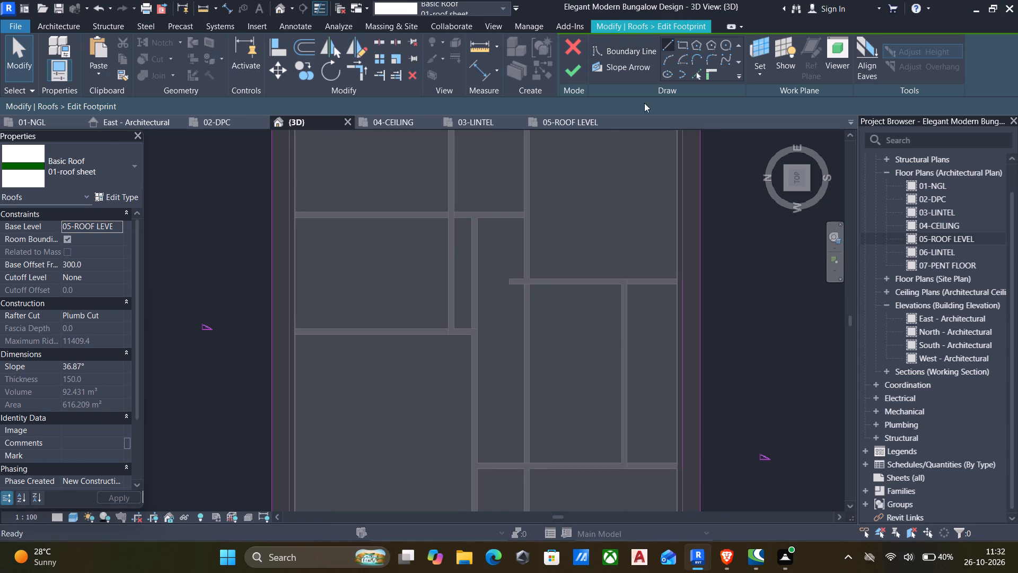
scroll(666, 237, "up", 5)
scroll(699, 292, "up", 4)
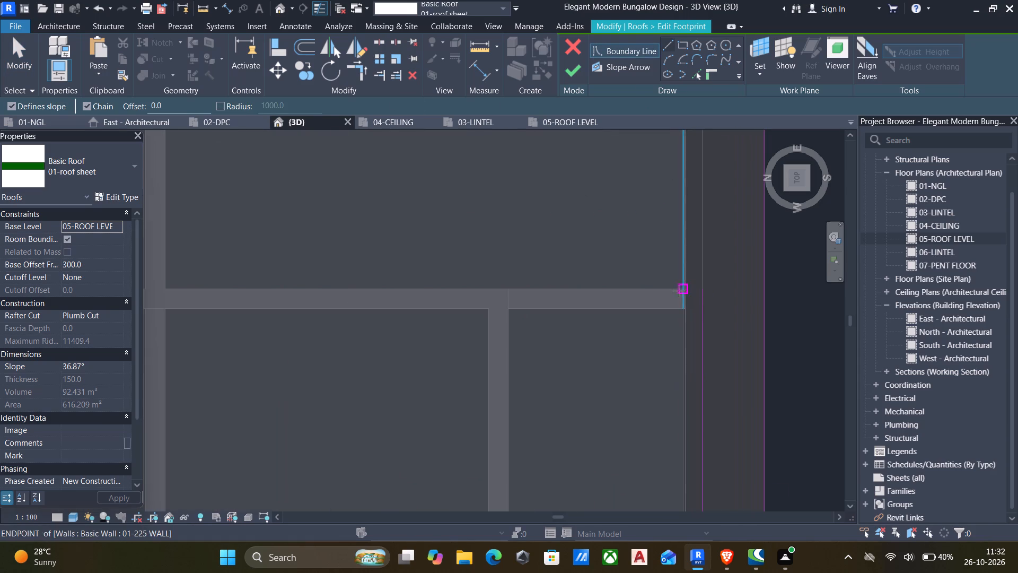
left_click(664, 290)
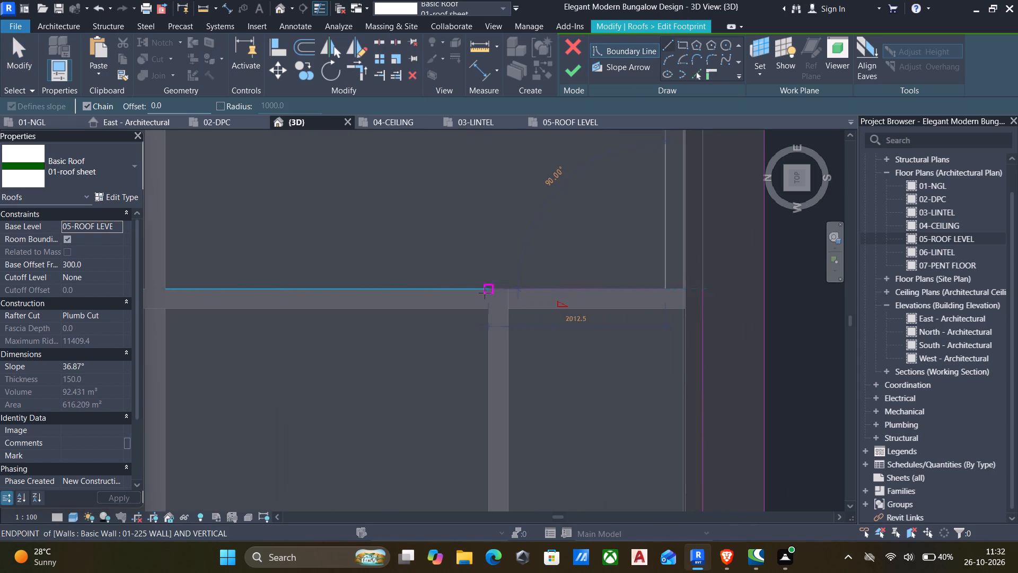
left_click(488, 290)
key("Escape")
scroll(508, 306, "down", 2)
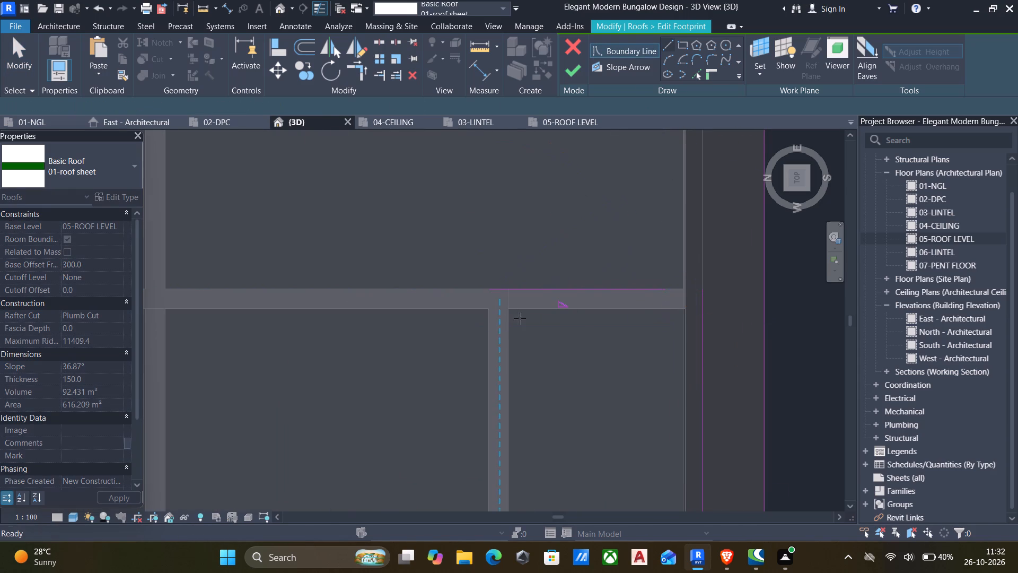
scroll(520, 318, "down", 3)
middle_click_drag(533, 334, 539, 288)
middle_click_drag(559, 396, 545, 268)
middle_click_drag(556, 348, 552, 325)
scroll(599, 458, "up", 3)
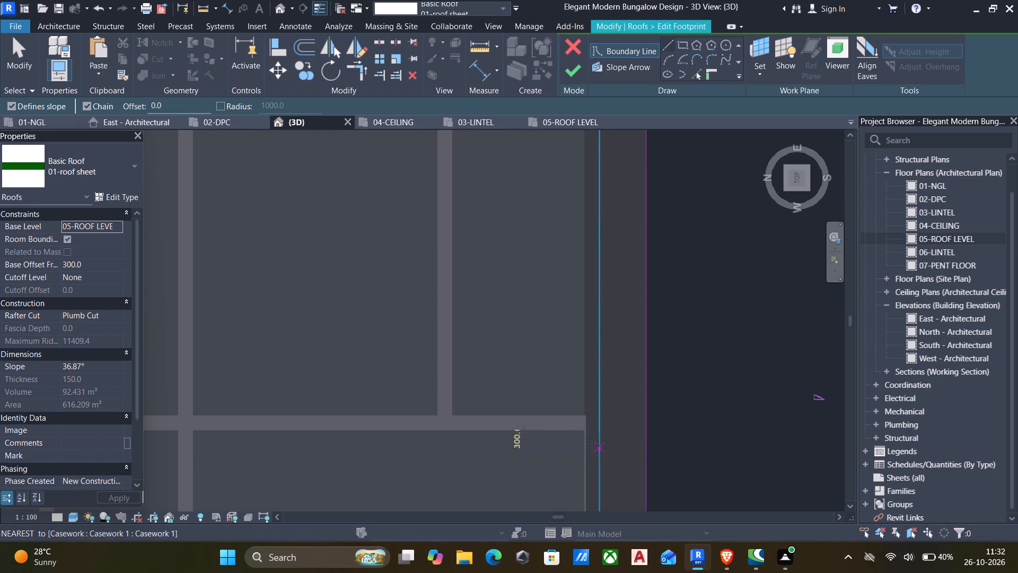
left_click(584, 434)
left_click(436, 435)
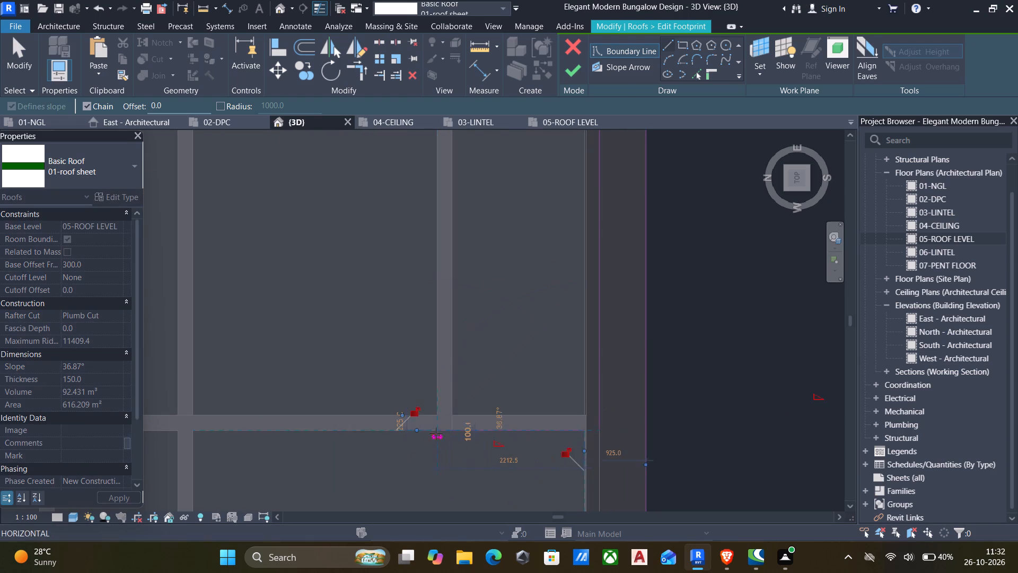
key("Escape")
Trim/extend the south projection's two side lines to corners with its south boundary line.
type("tr")
left_click(538, 434)
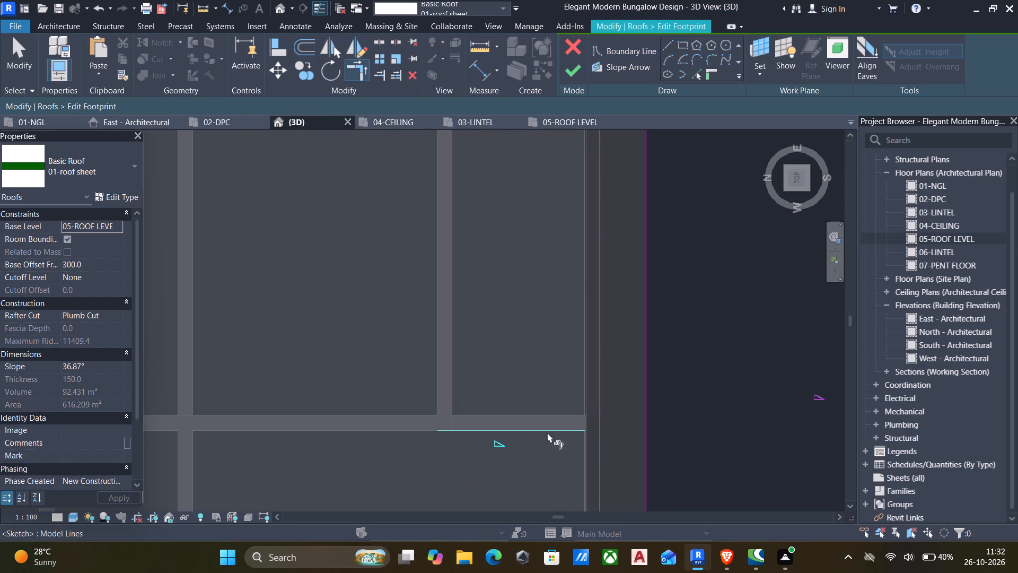
left_click(601, 404)
scroll(545, 343, "down", 4)
middle_click_drag(538, 347, 508, 544)
scroll(537, 480, "up", 1)
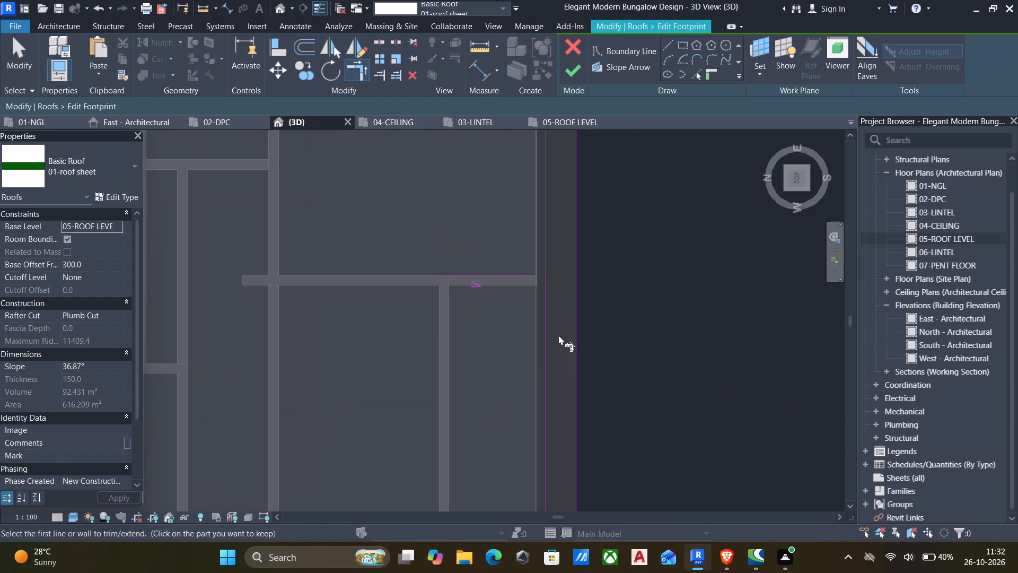
left_click(553, 336)
left_click(495, 271)
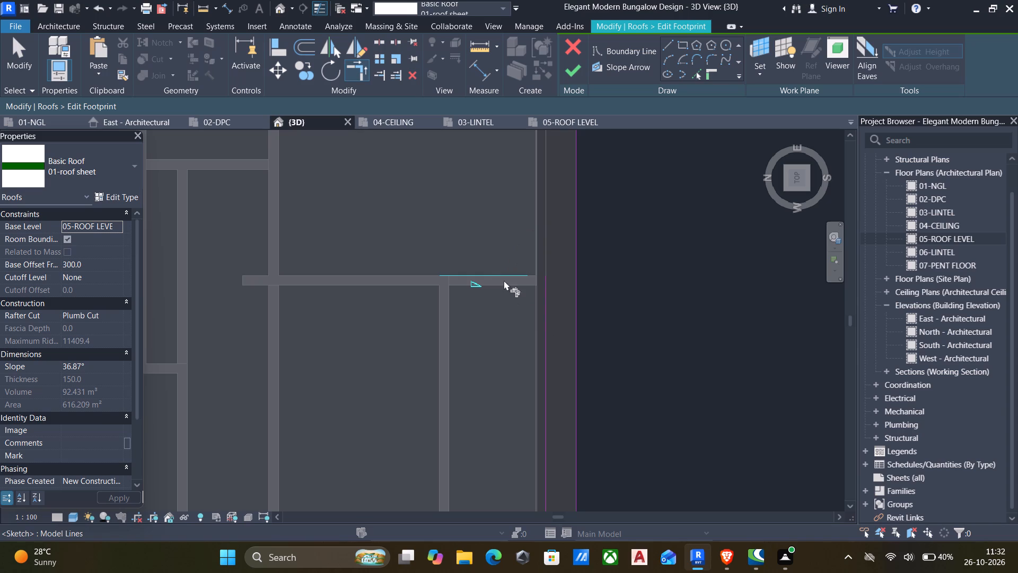
left_click(548, 326)
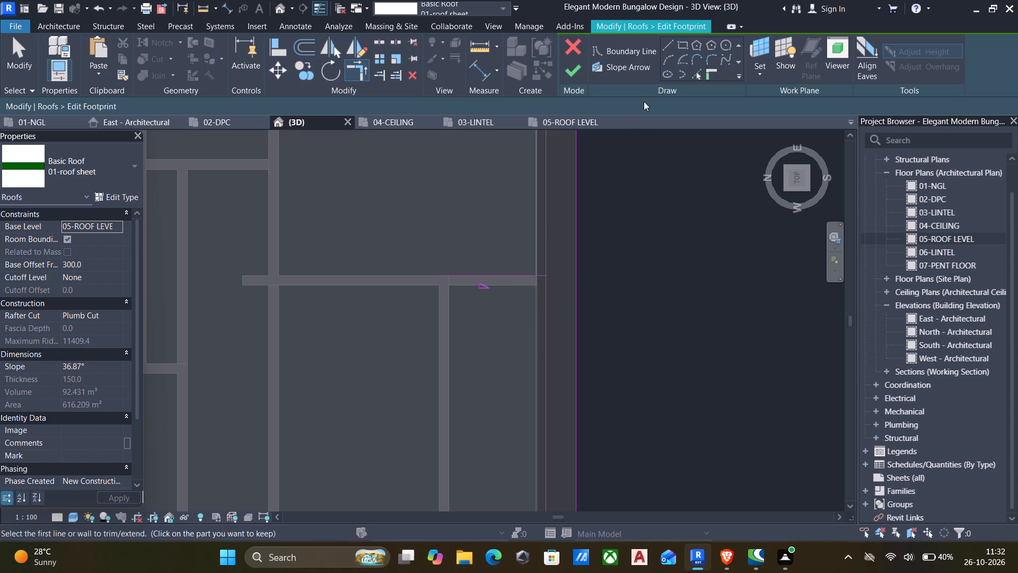
Draw two 45° diagonal boundary lines, about 4900 mm and 5700 mm long, inward from the inner ends of the south projection's side lines.
left_click(669, 45)
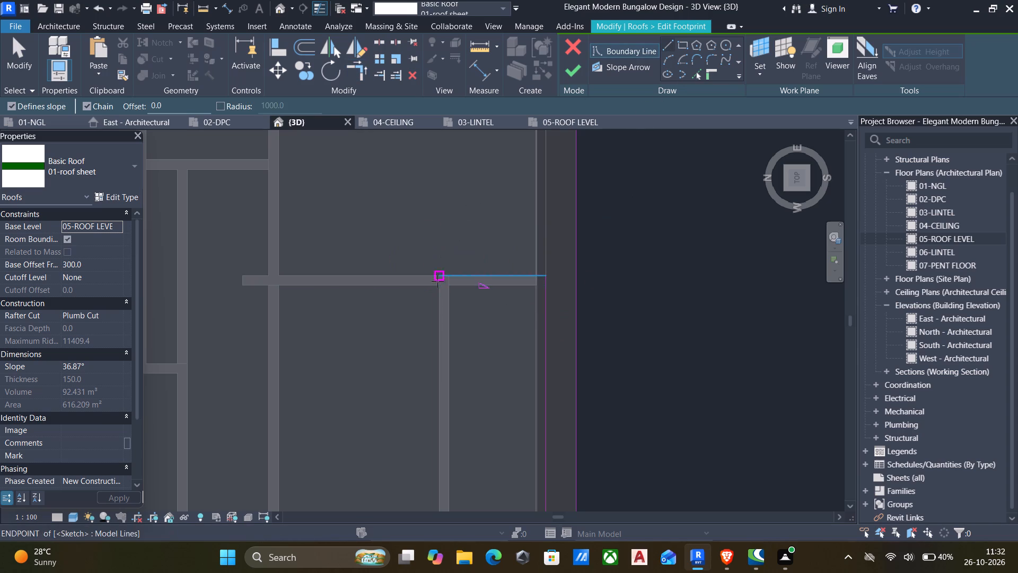
left_click(440, 277)
scroll(340, 393, "down", 1)
middle_click_drag(340, 393, 383, 328)
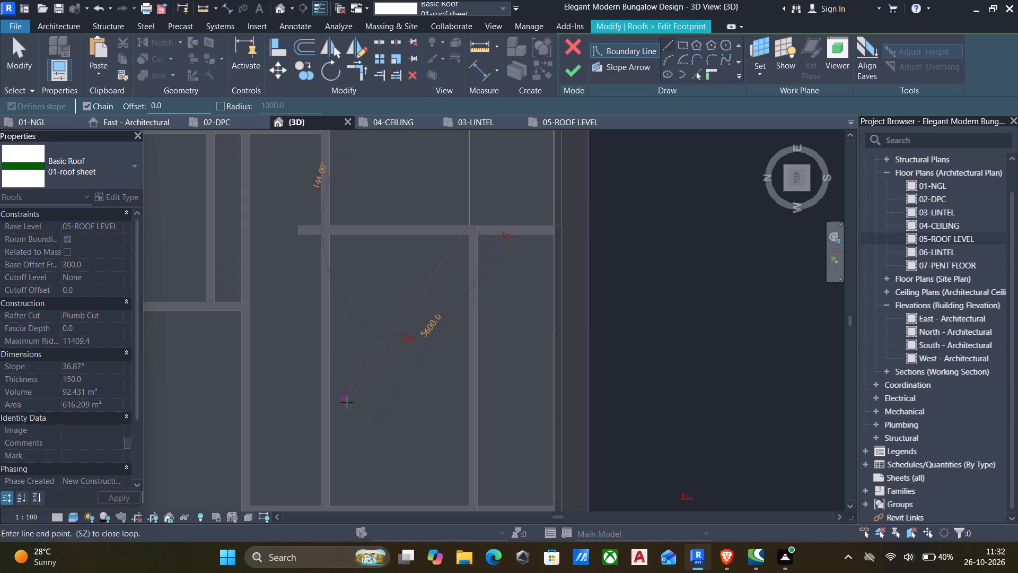
left_click(337, 358)
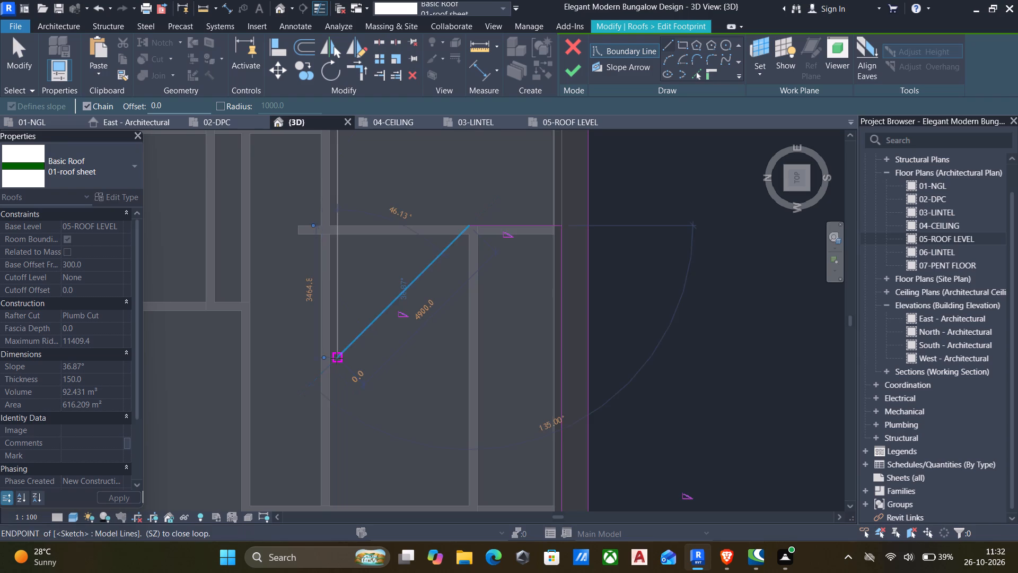
key("Escape")
scroll(378, 398, "down", 1)
middle_click_drag(378, 398, 396, 320)
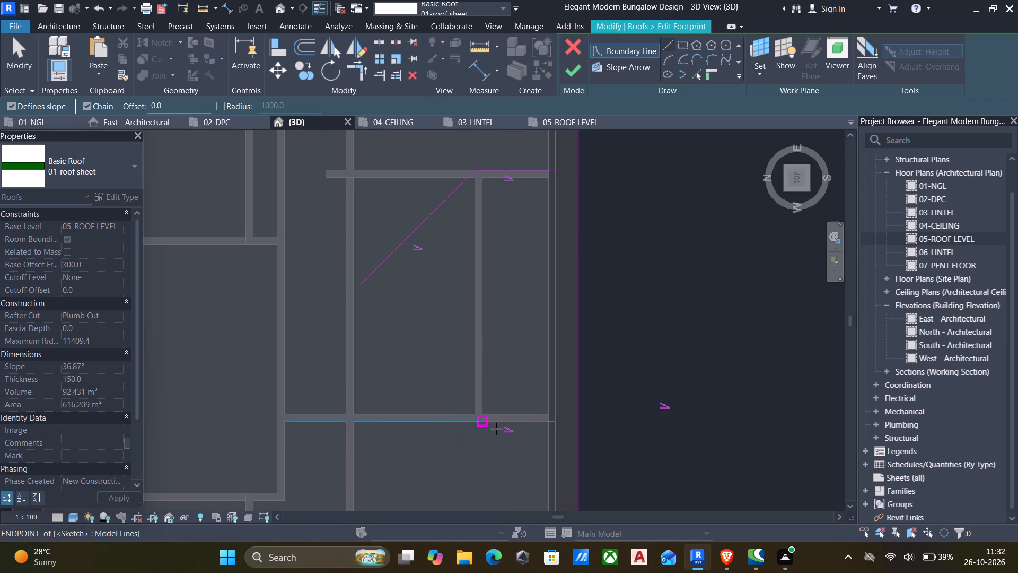
left_click(476, 421)
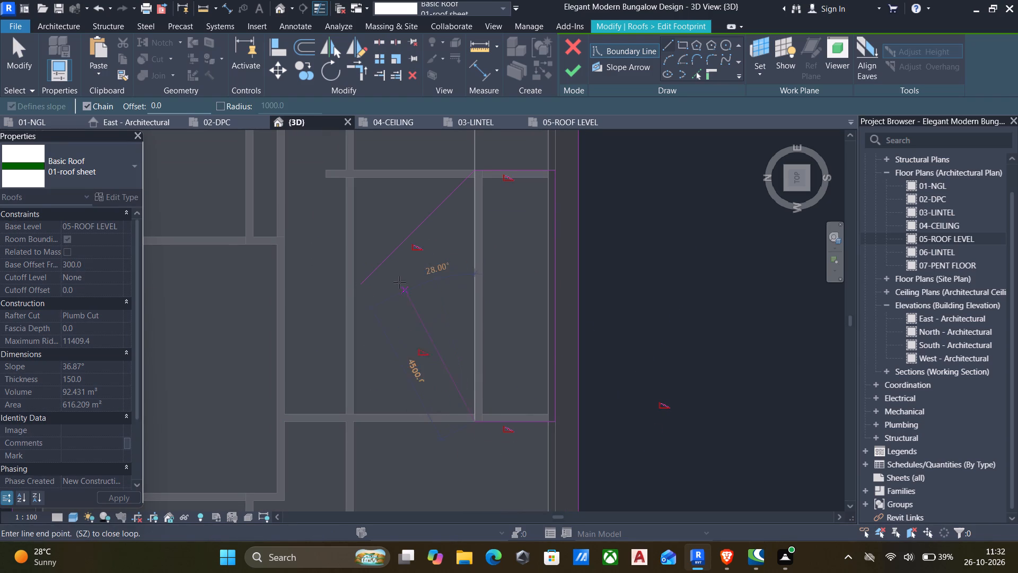
left_click(339, 290)
key("Escape")
key("Escape")
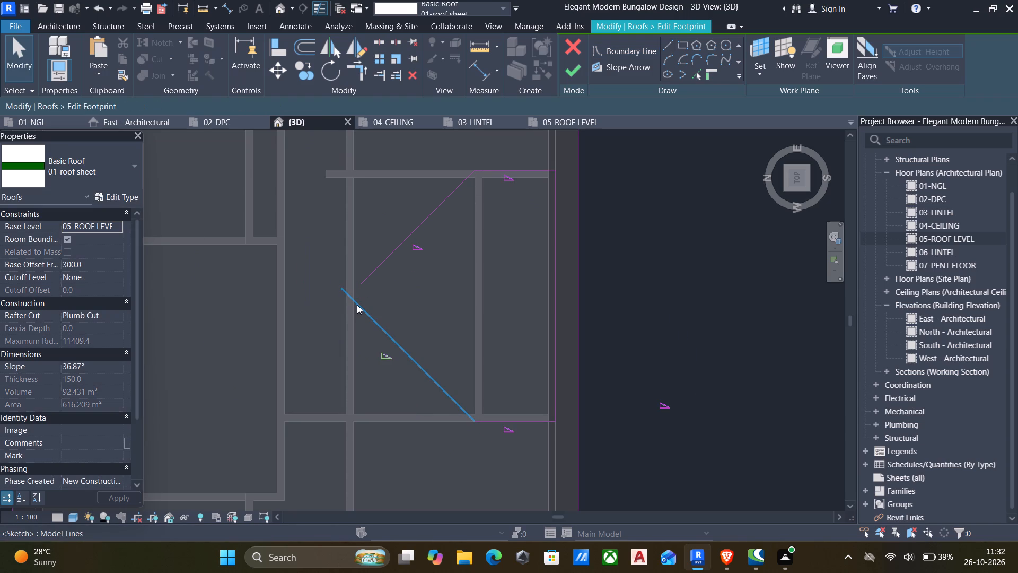
Trim/extend the south projection's two diagonal lines to each other so they meet at a point.
type("tr")
left_click(357, 305)
left_click(365, 275)
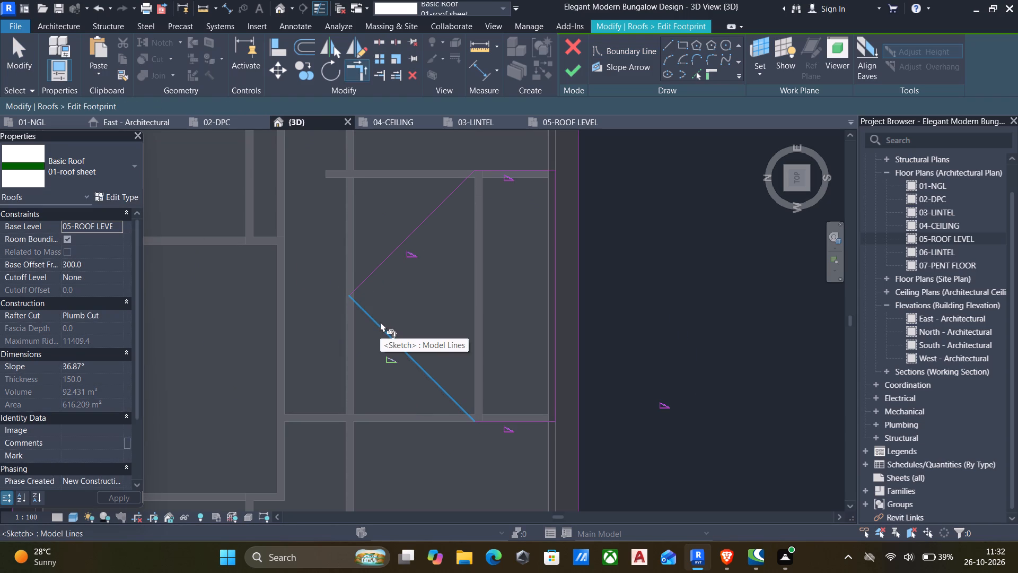
key("Escape")
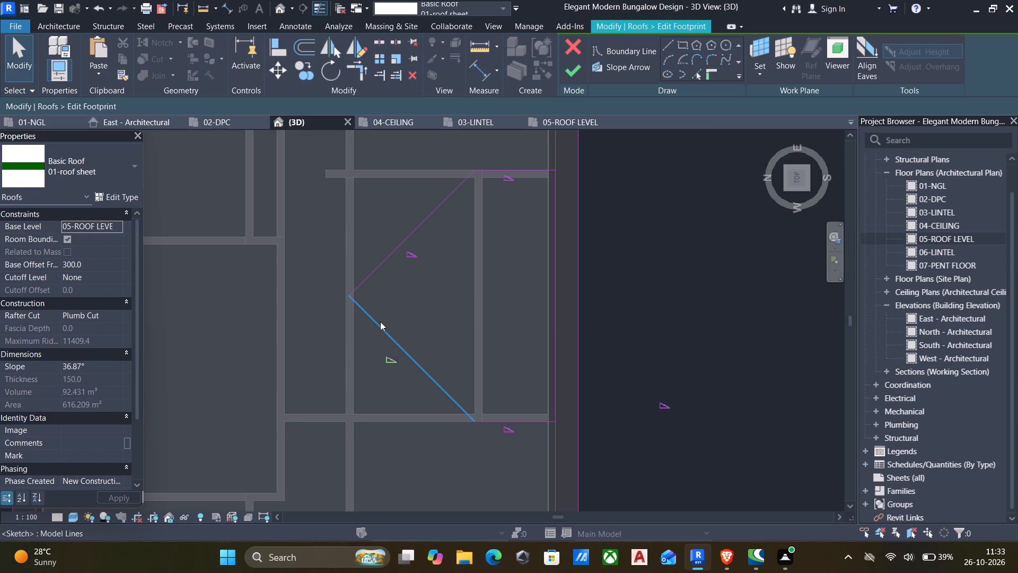
key("Escape")
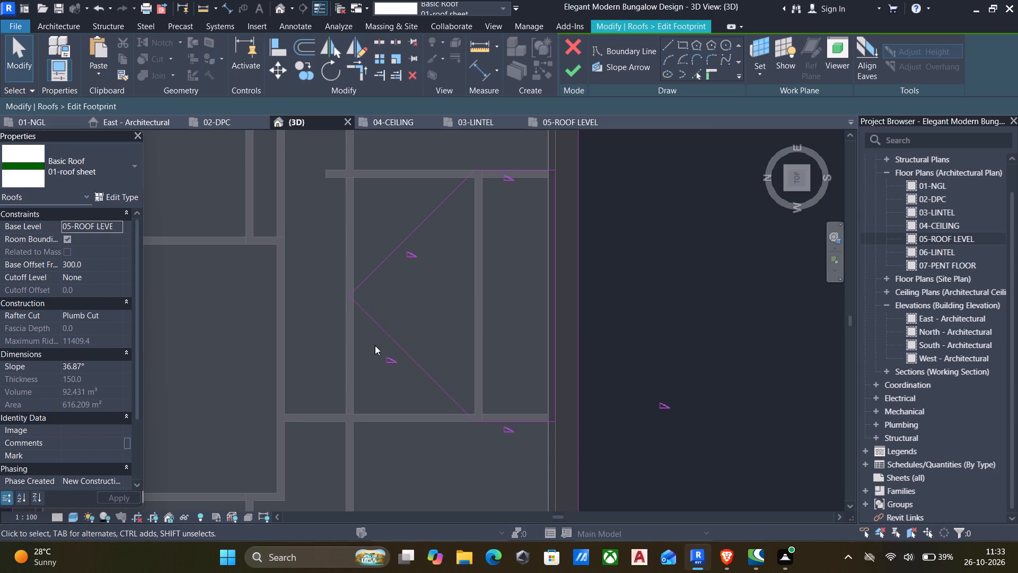
Turn off slope definition for the south projection's two diagonal and two side lines and finish the footprint edit.
left_click_drag(469, 475, 358, 170)
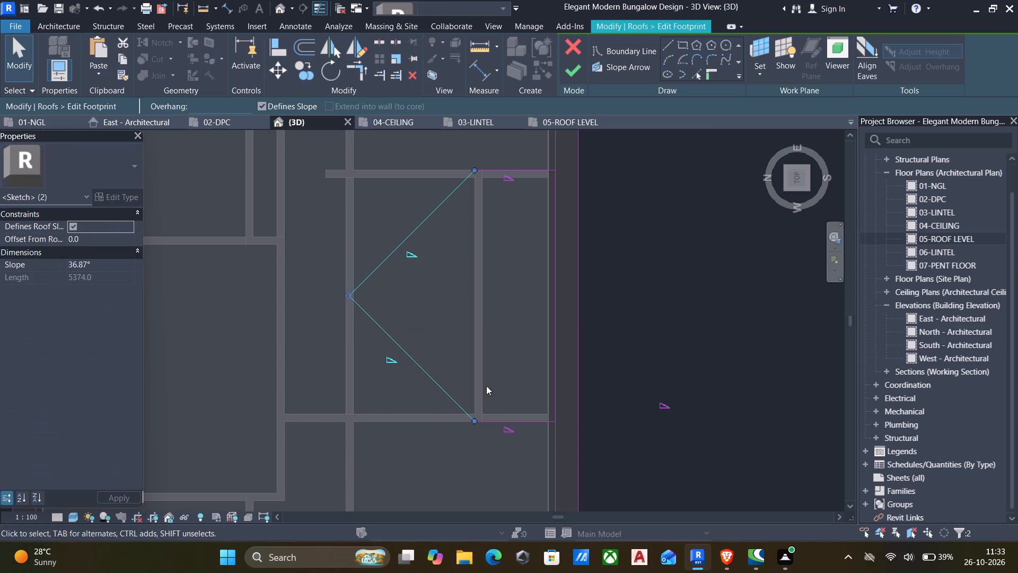
left_click_drag(536, 487, 465, 378)
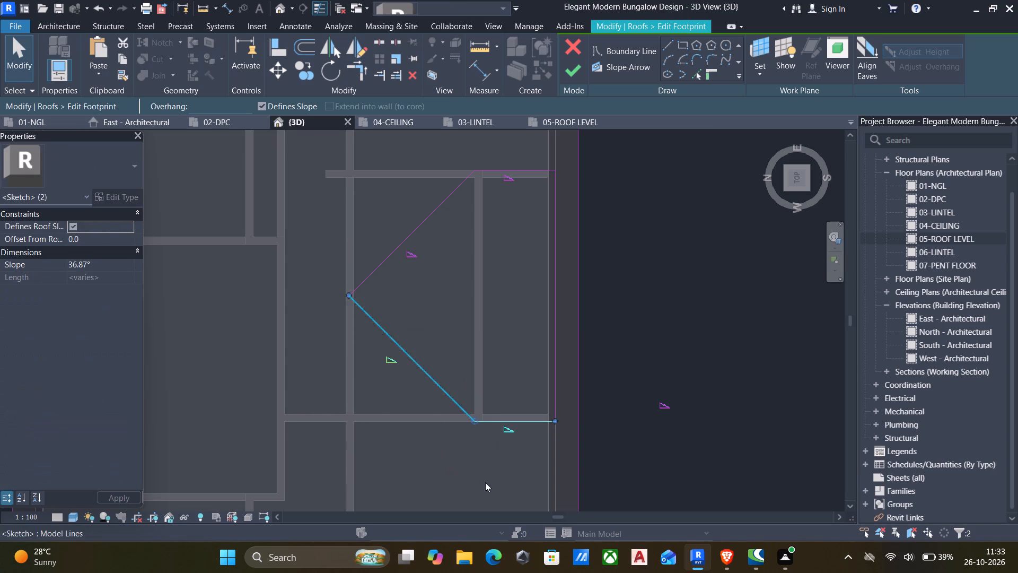
left_click_drag(504, 479, 322, 167)
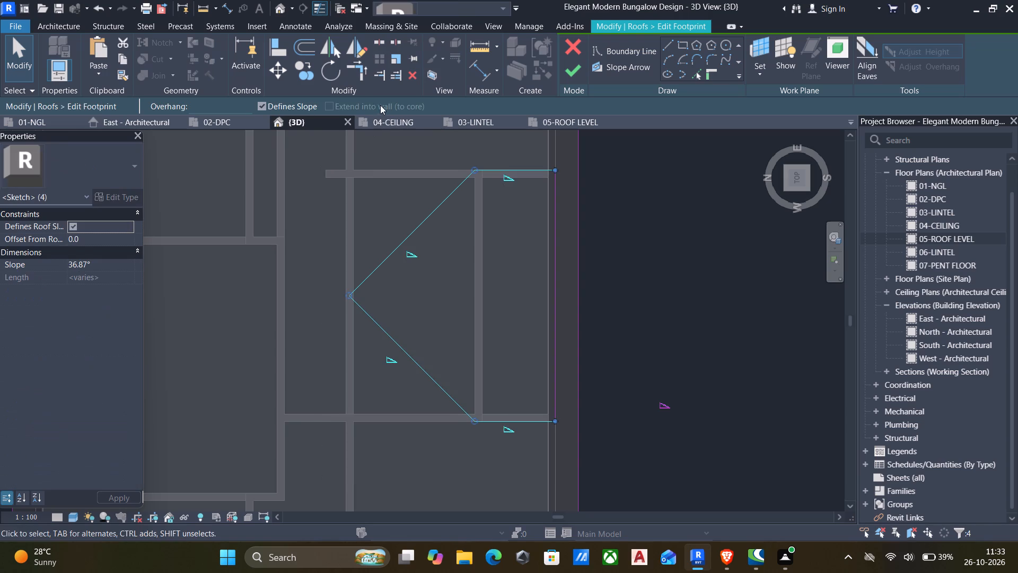
left_click(259, 103)
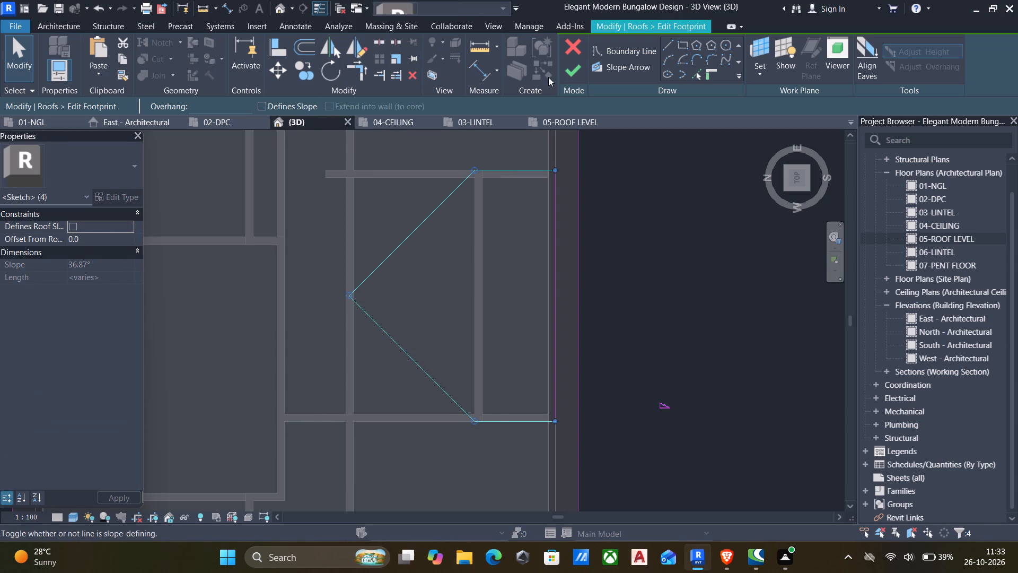
left_click(568, 72)
Examine the rebuilt roof from above and around, close up at the roof openings around the projections.
scroll(568, 203, "down", 5)
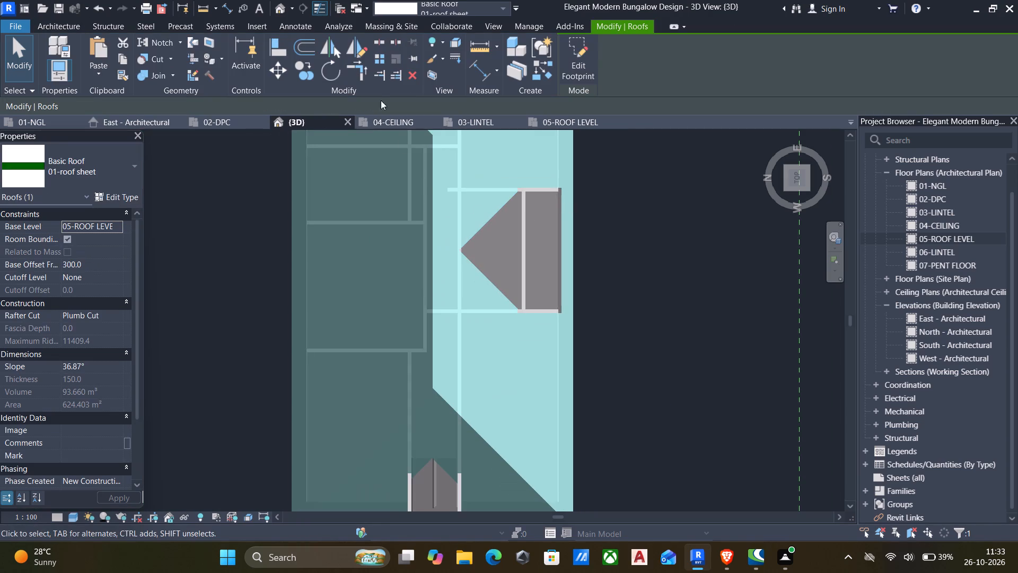
scroll(515, 235, "down", 5)
middle_click_drag(563, 297, 420, 299, "shift")
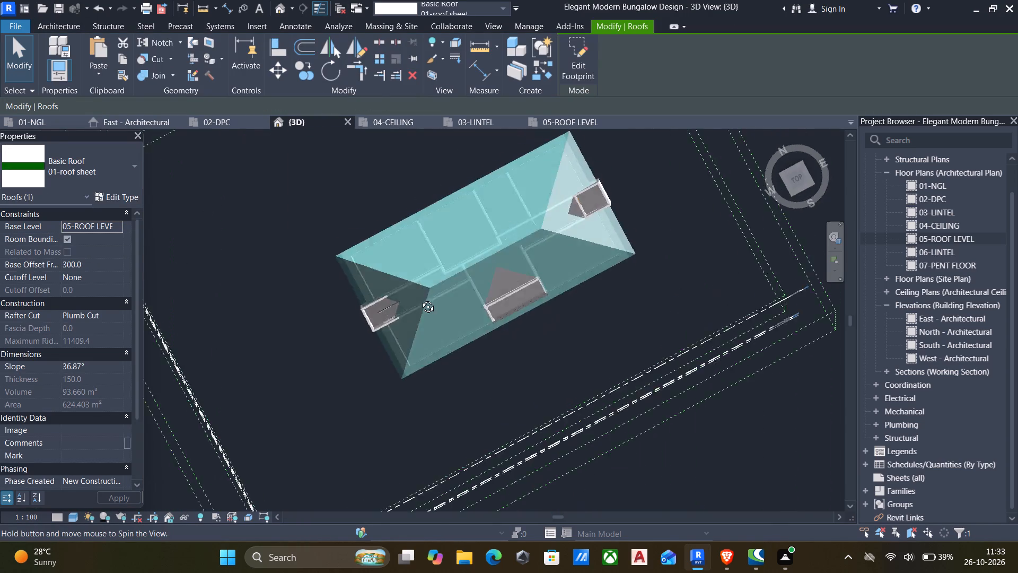
middle_click_drag(420, 299, 384, 184, "shift")
middle_click_drag(390, 288, 423, 216, "shift")
middle_click_drag(466, 331, 323, 208, "shift")
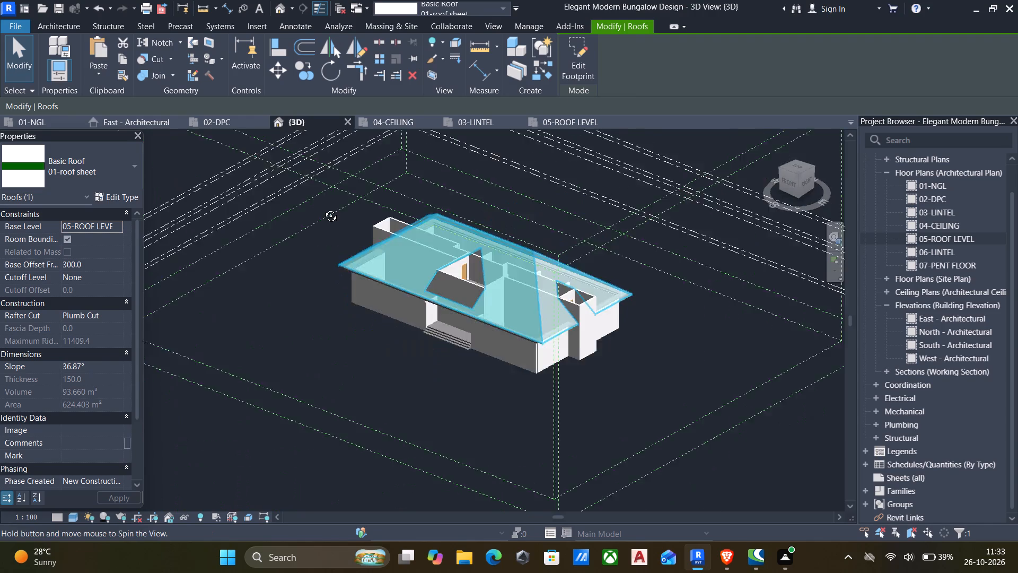
middle_click_drag(323, 208, 321, 206, "shift")
scroll(519, 372, "up", 5)
scroll(405, 221, "up", 4)
middle_click_drag(403, 227, 443, 381)
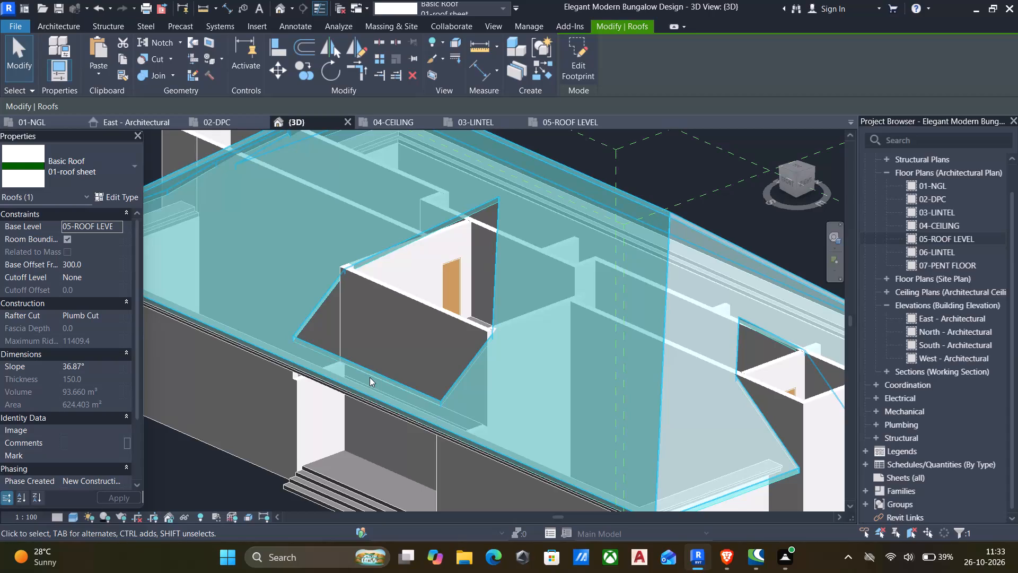
middle_click_drag(370, 377, 344, 384, "shift")
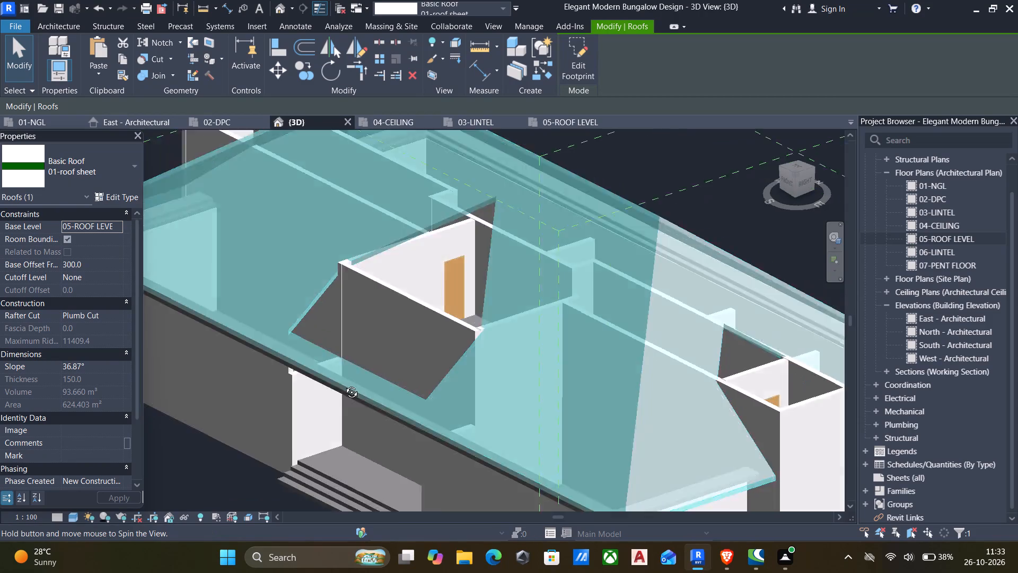
middle_click_drag(344, 384, 360, 394, "shift")
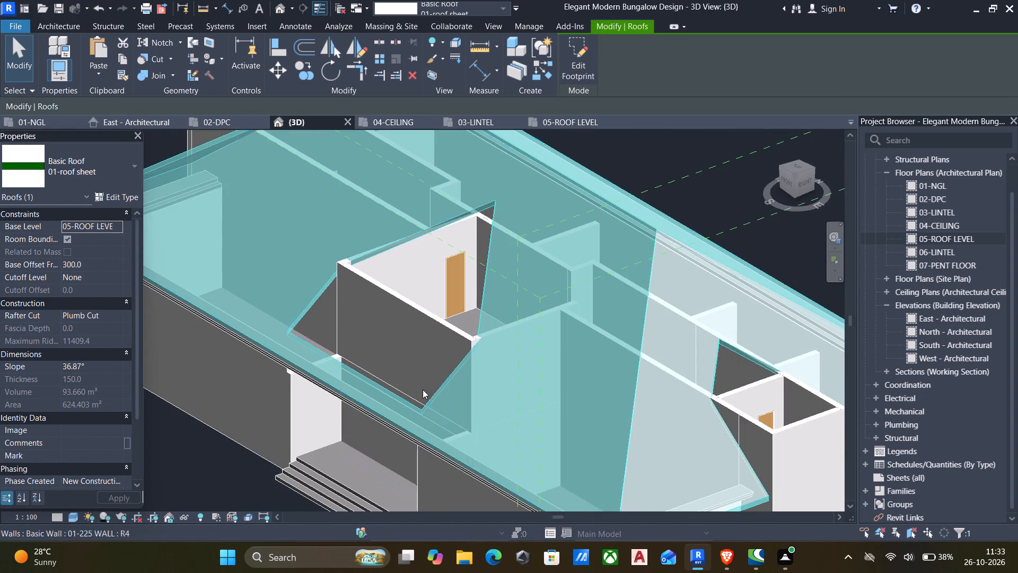
Review the roof's footprint sketch from directly above, focusing on the pointed boundary around the south projection.
left_click(440, 392)
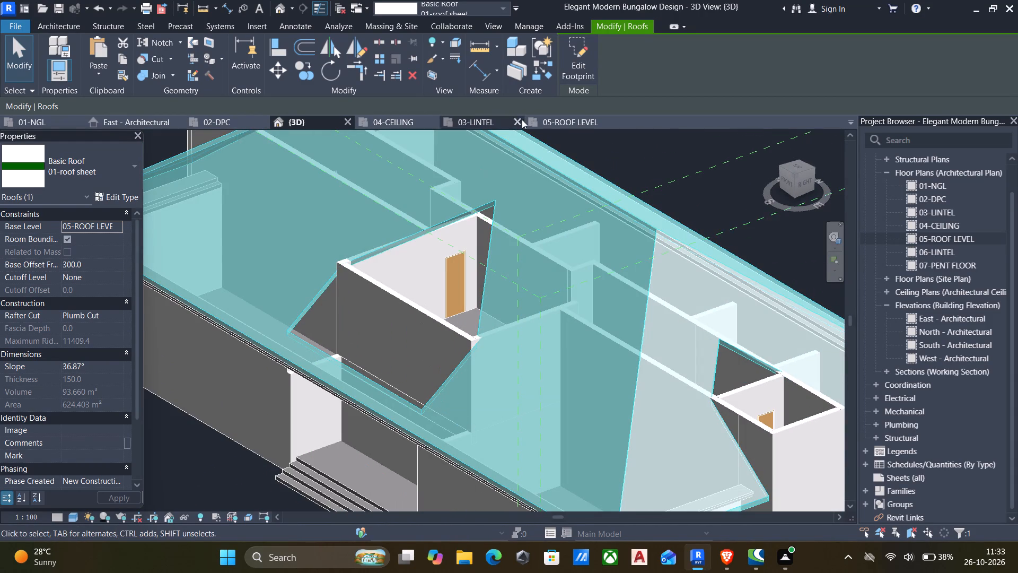
left_click(572, 56)
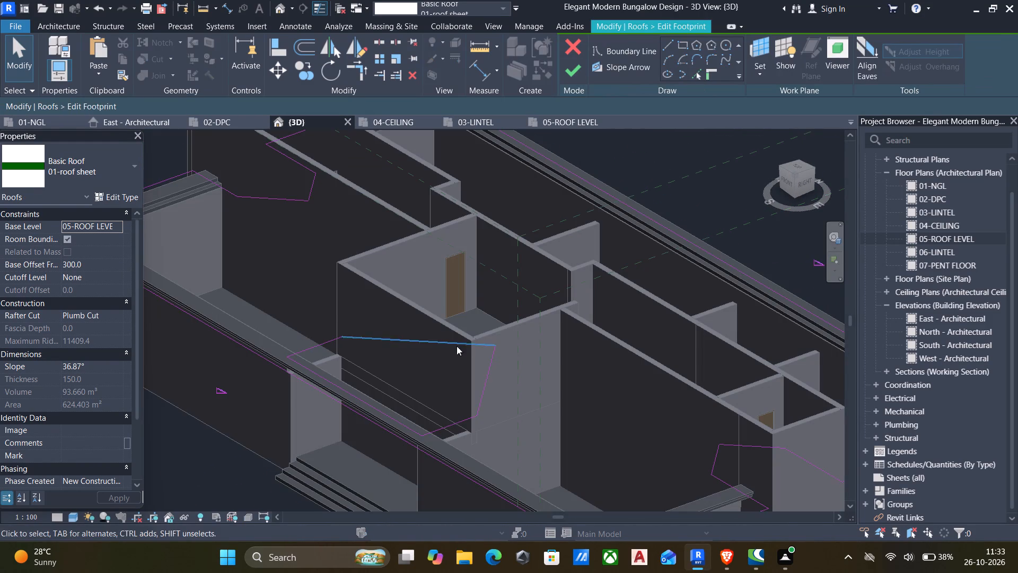
left_click(804, 168)
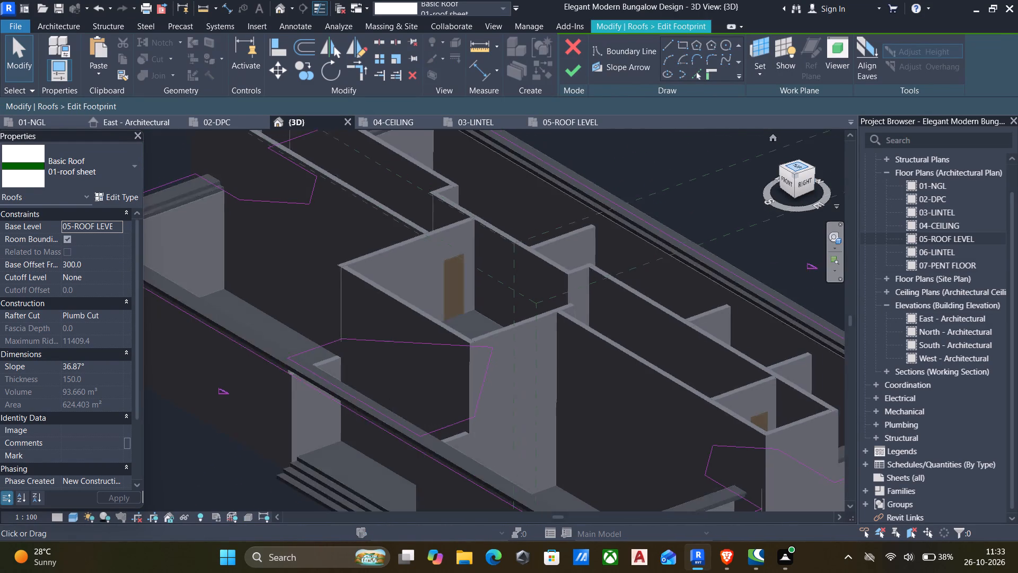
scroll(391, 336, "up", 8)
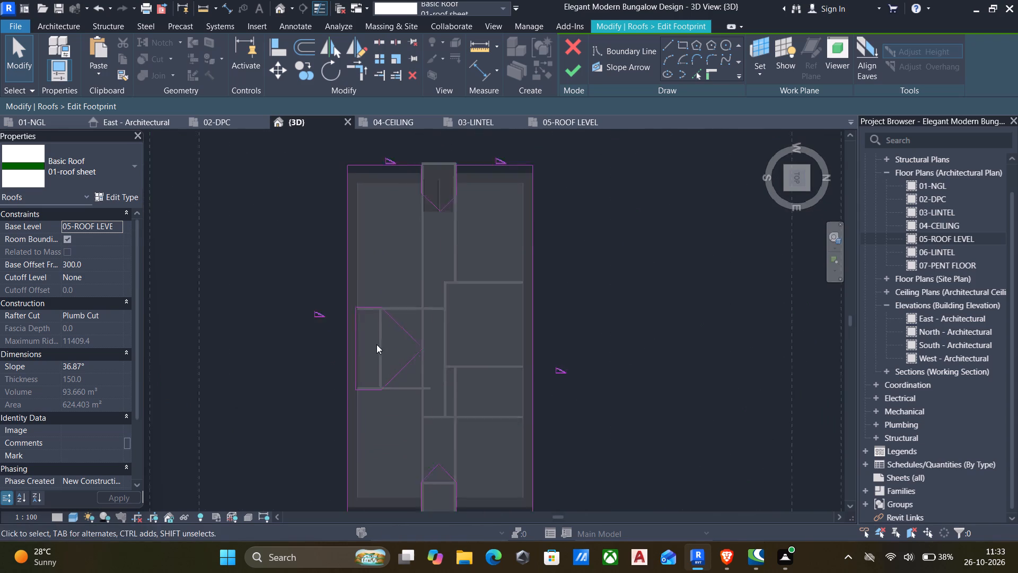
scroll(376, 344, "up", 2)
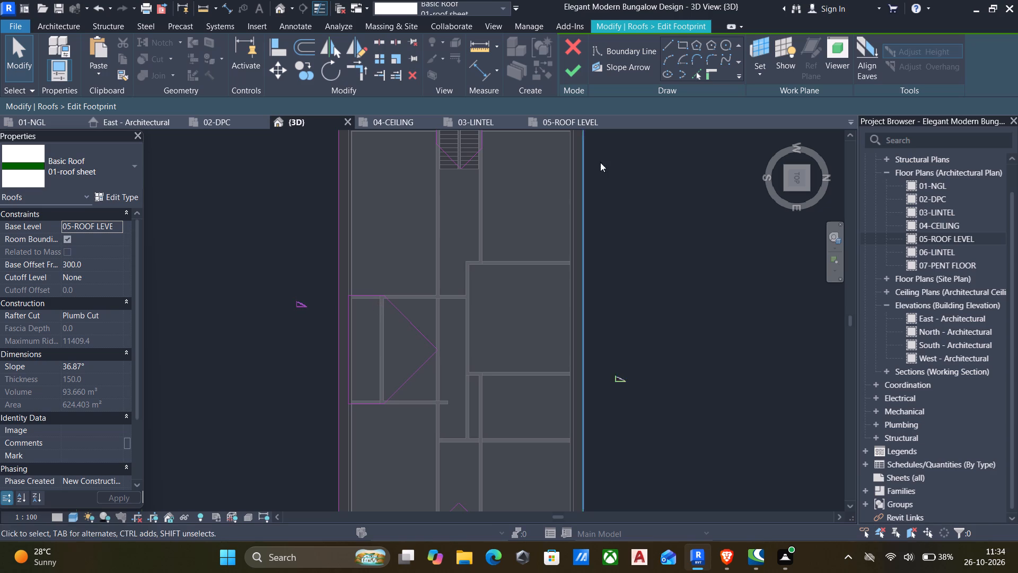
left_click(572, 66)
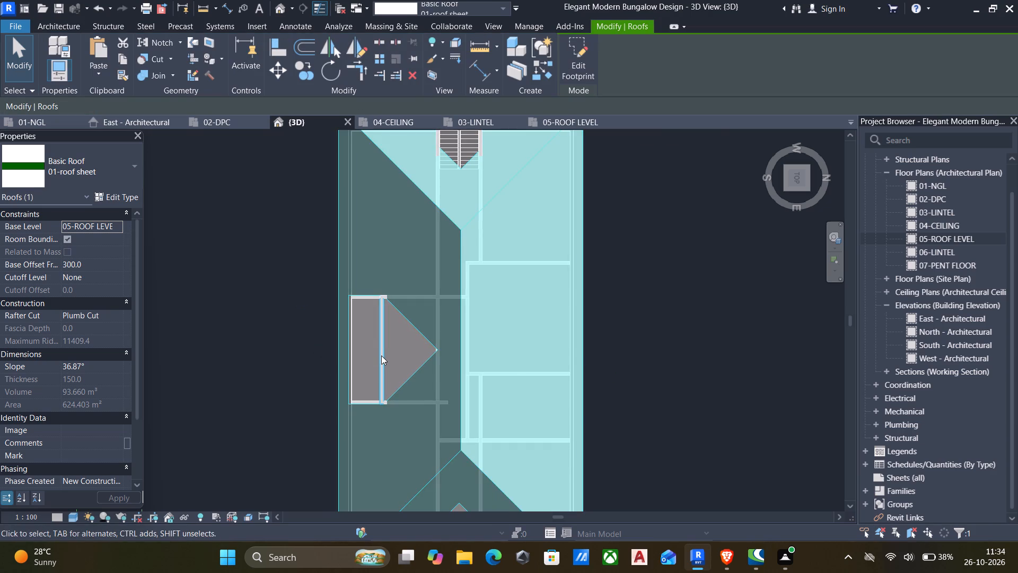
Examine the south projection's cross wall and the roof opening around it from several sides of the building.
left_click(382, 355)
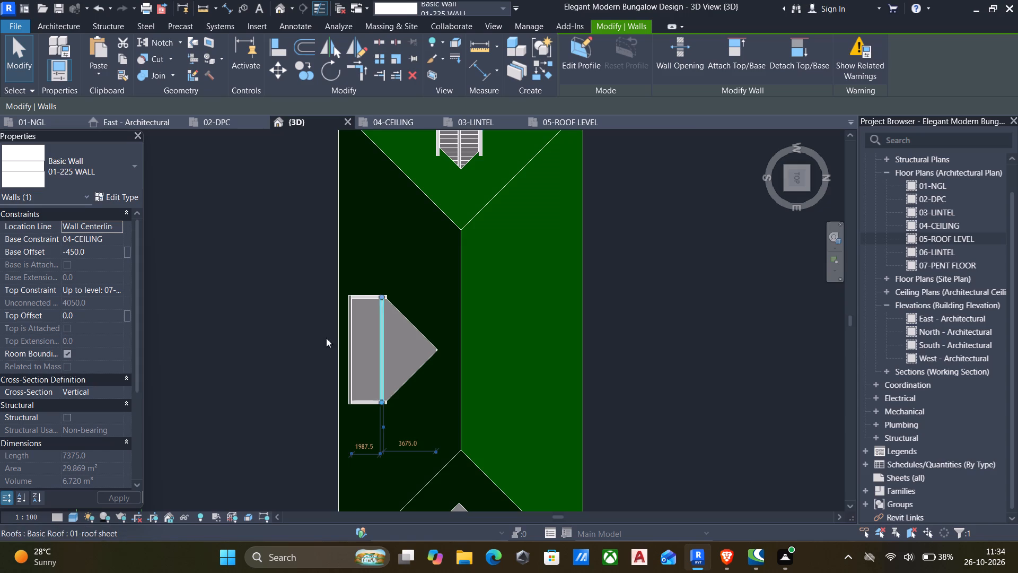
scroll(319, 341, "down", 6)
middle_click_drag(304, 374, 411, 170)
middle_click_drag(389, 327, 359, 319, "shift")
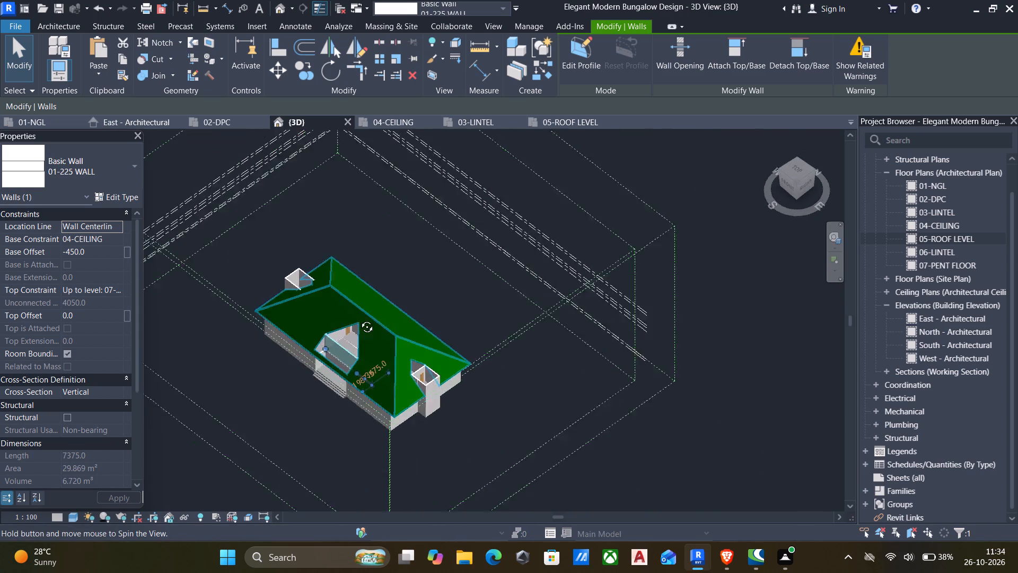
middle_click_drag(359, 319, 338, 285, "shift")
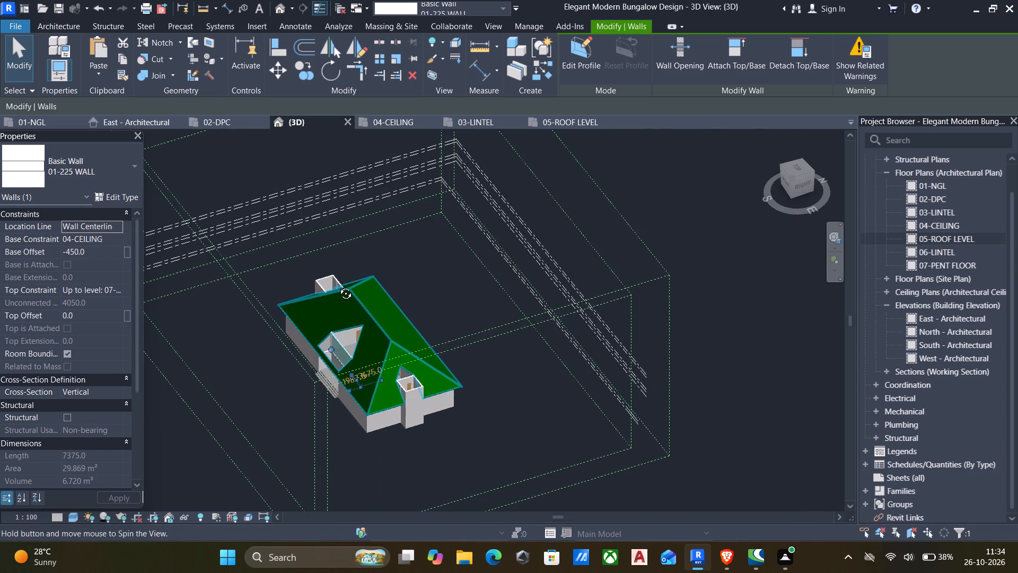
middle_click_drag(338, 285, 398, 341, "shift")
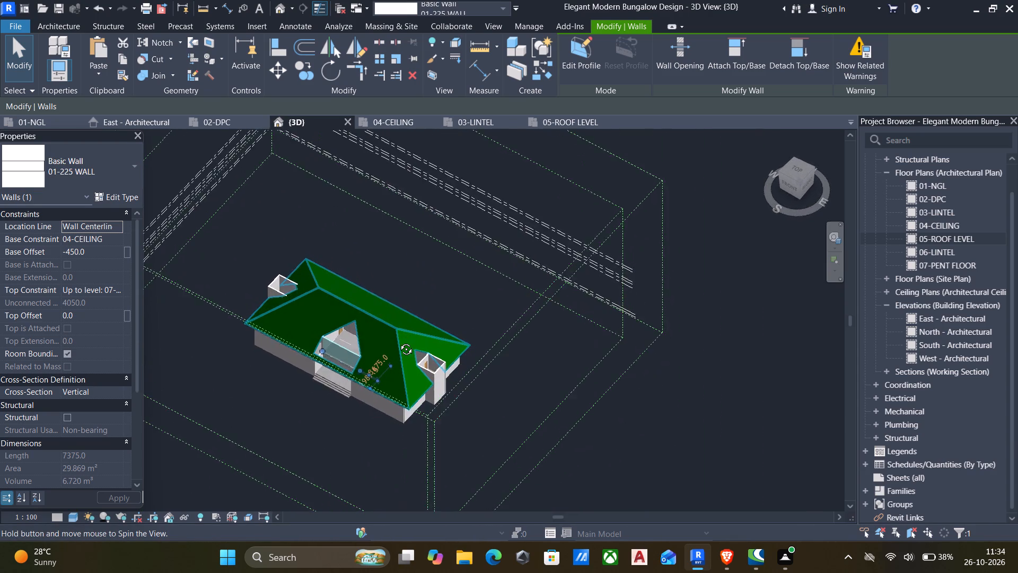
middle_click_drag(398, 341, 552, 367, "shift")
scroll(495, 374, "up", 6)
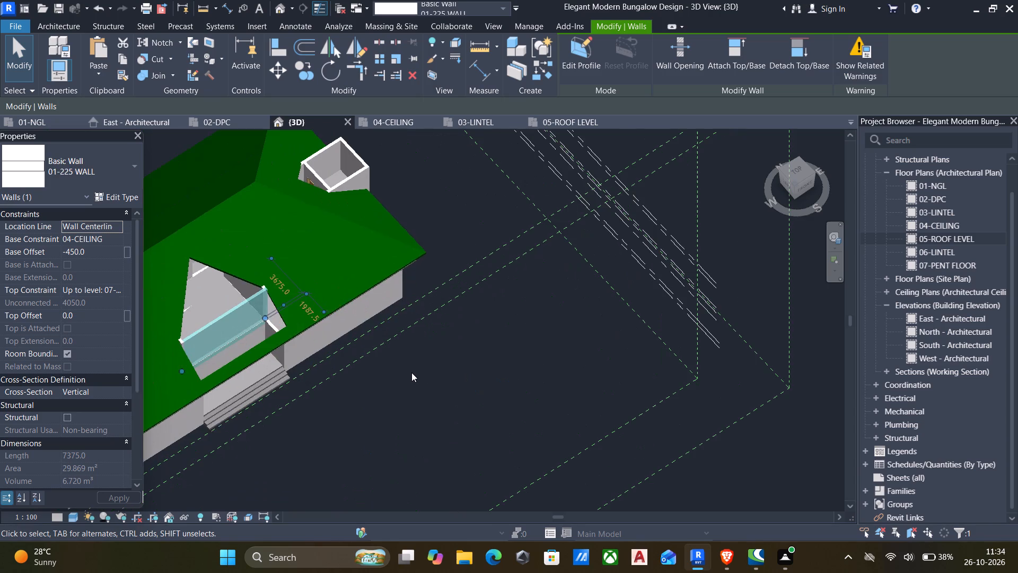
key("Escape")
middle_click_drag(328, 430, 469, 373)
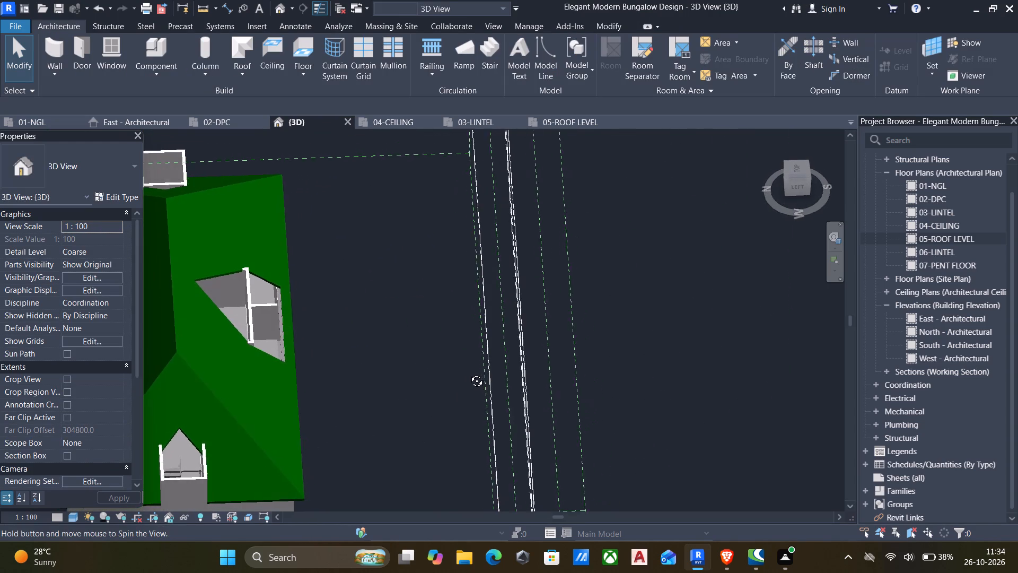
middle_click_drag(469, 373, 288, 438)
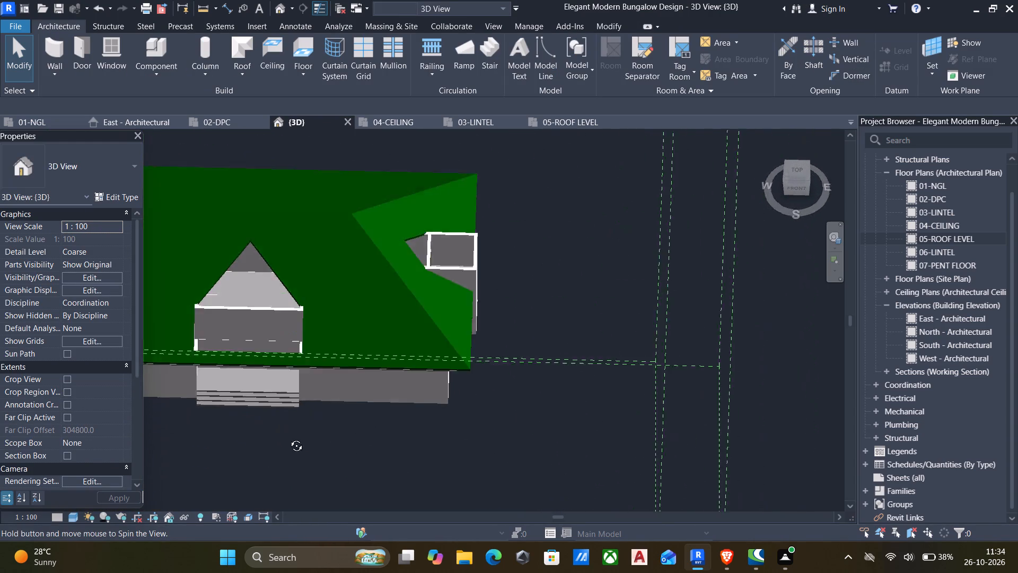
middle_click_drag(288, 438, 448, 344)
scroll(159, 305, "up", 3)
middle_click_drag(233, 316, 434, 380)
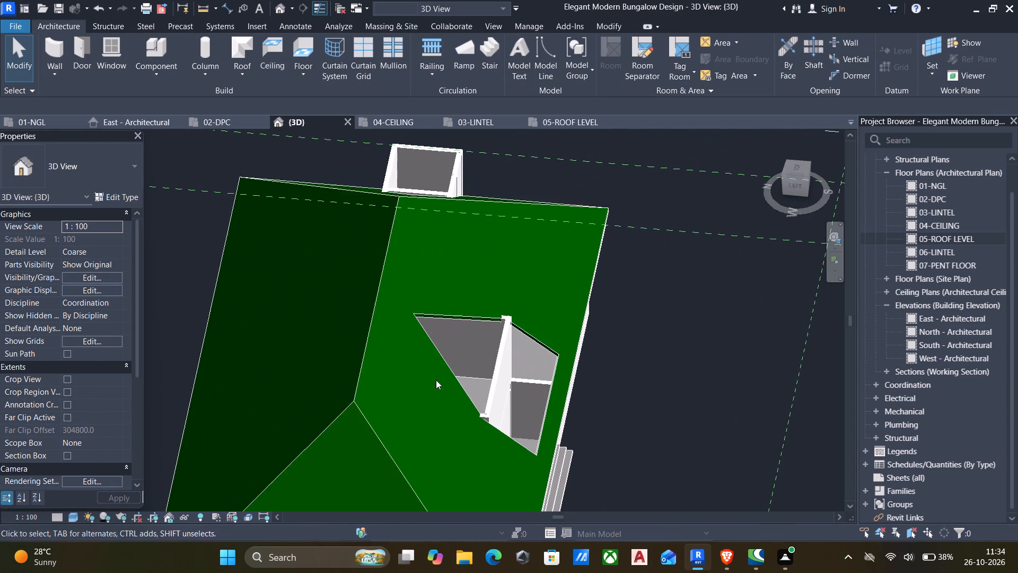
In the 02-DPC plan, move the wall behind the entrance steps 400 mm south towards the steps.
double_click(907, 195)
scroll(441, 341, "up", 2)
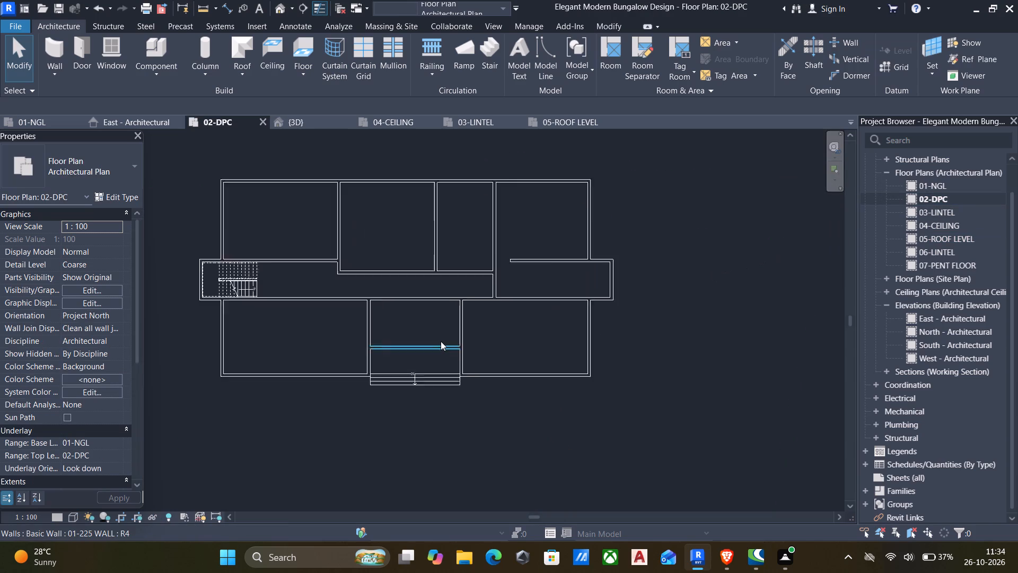
scroll(441, 341, "up", 1)
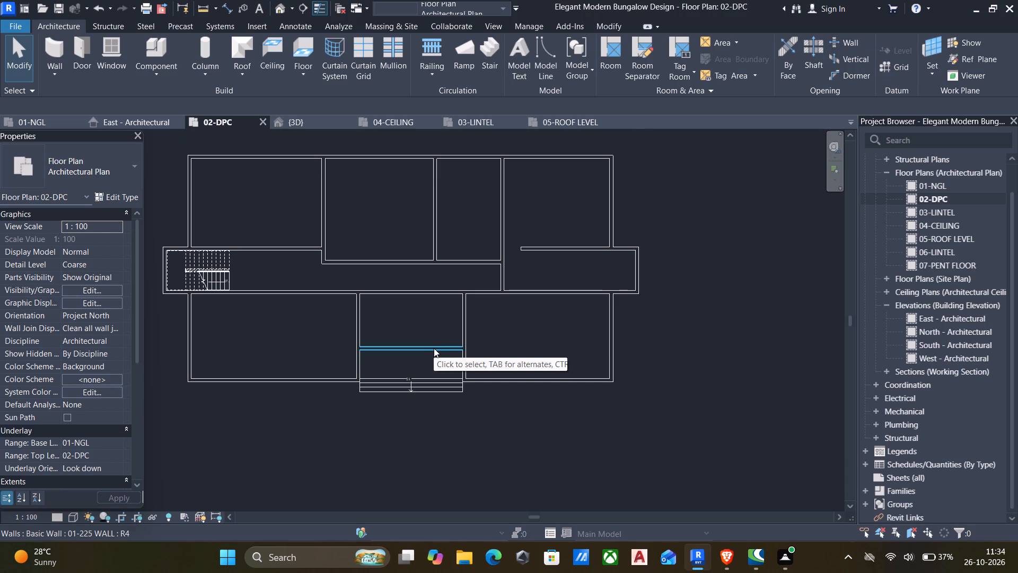
scroll(434, 348, "up", 2)
left_click(382, 348)
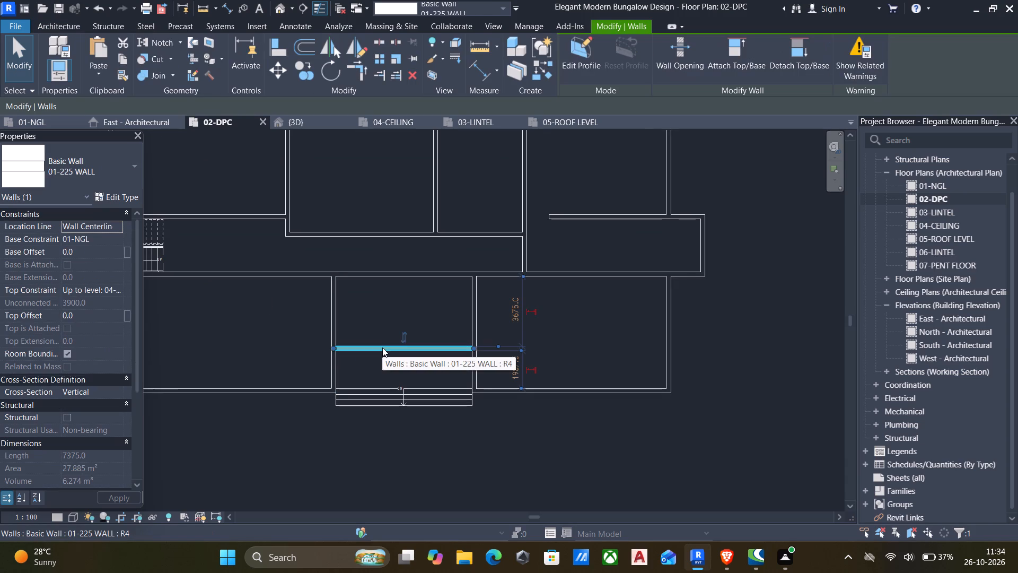
key("Down")
key("Down")
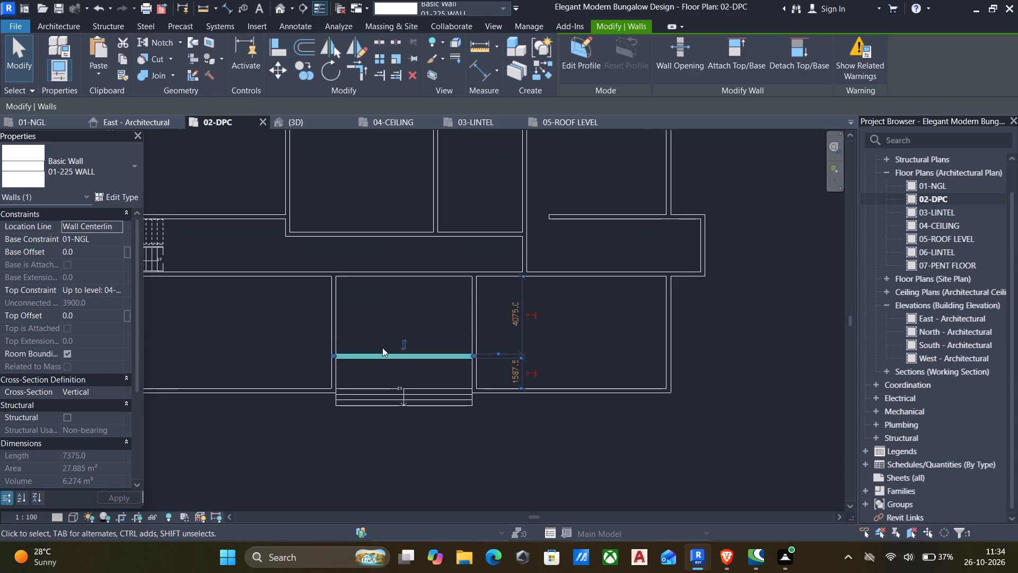
left_click(382, 324)
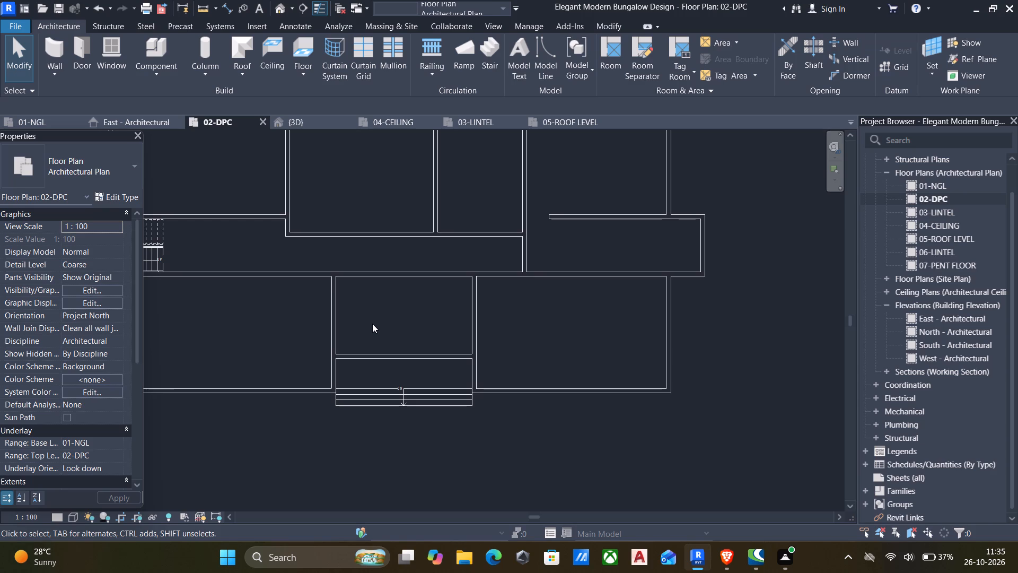
Compare the wall layout around the south projection across the roof level, ceiling, lintel and DPC floor plans.
double_click(907, 236)
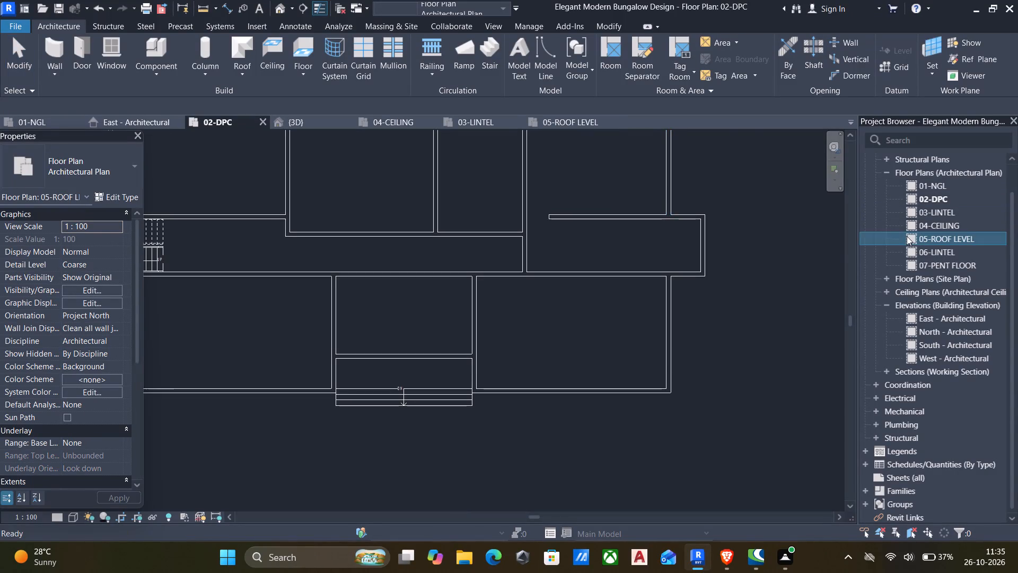
scroll(557, 382, "up", 5)
scroll(564, 336, "up", 4)
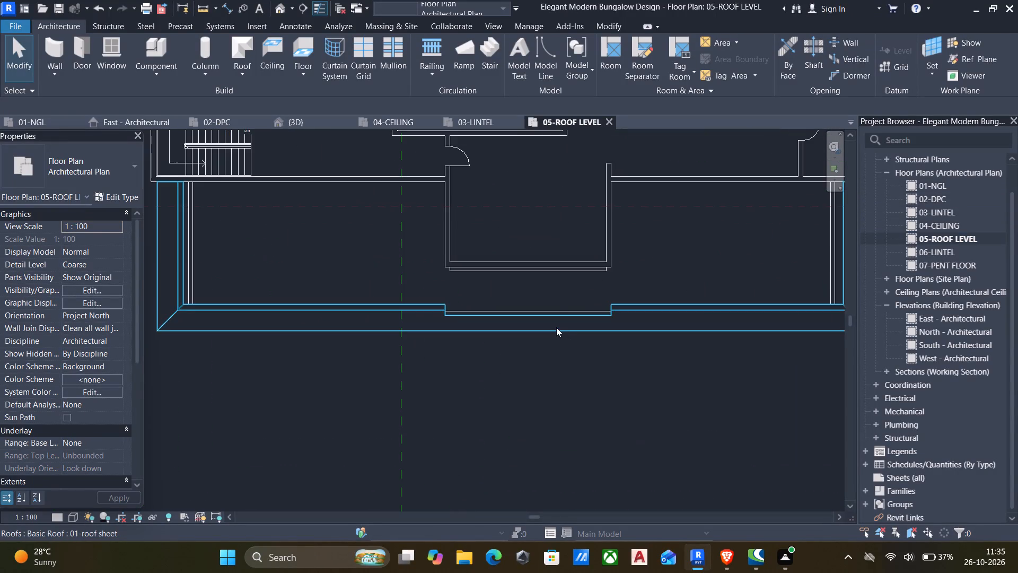
middle_click_drag(527, 267, 512, 343)
scroll(508, 362, "down", 3)
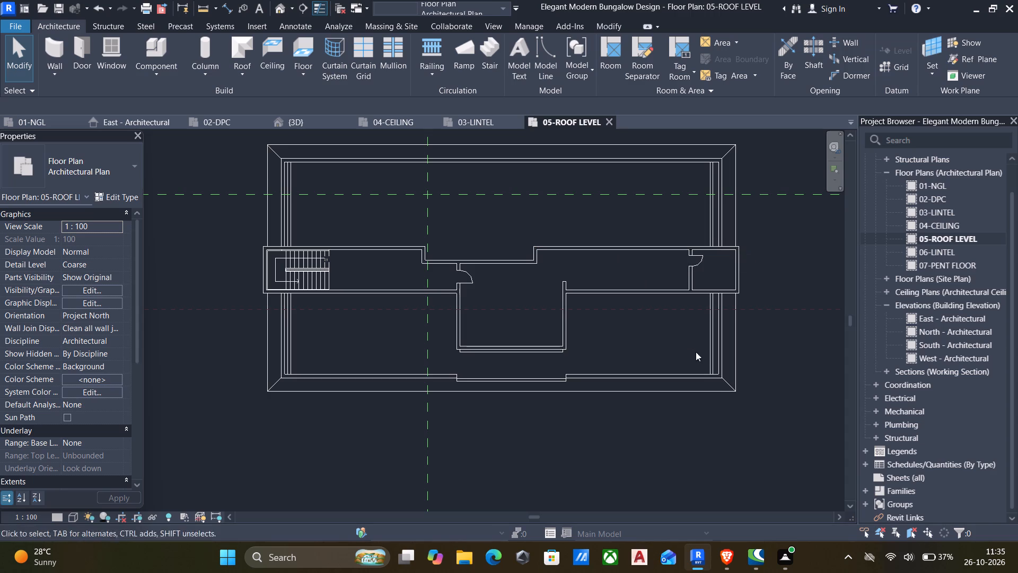
double_click(915, 225)
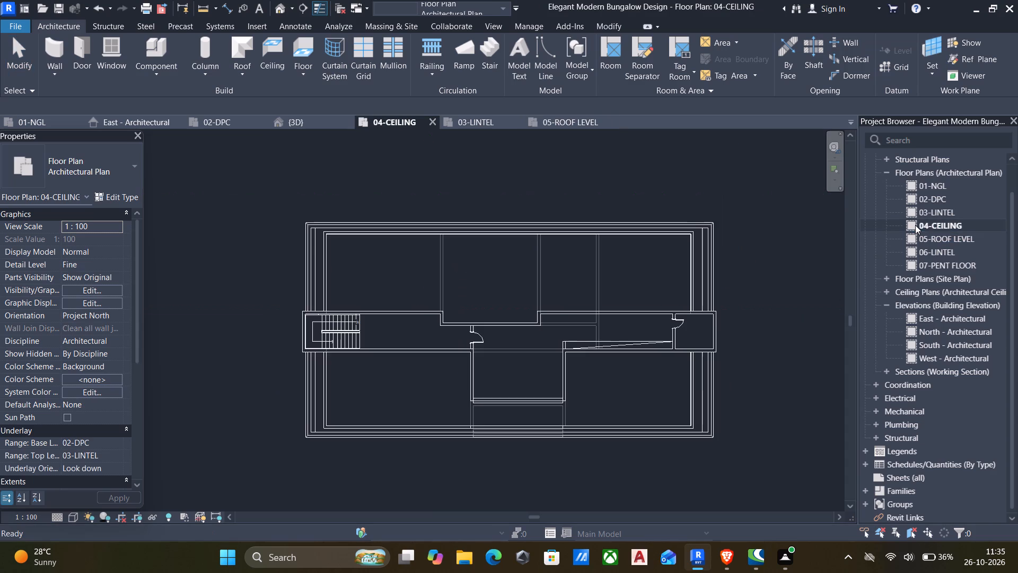
left_click(910, 216)
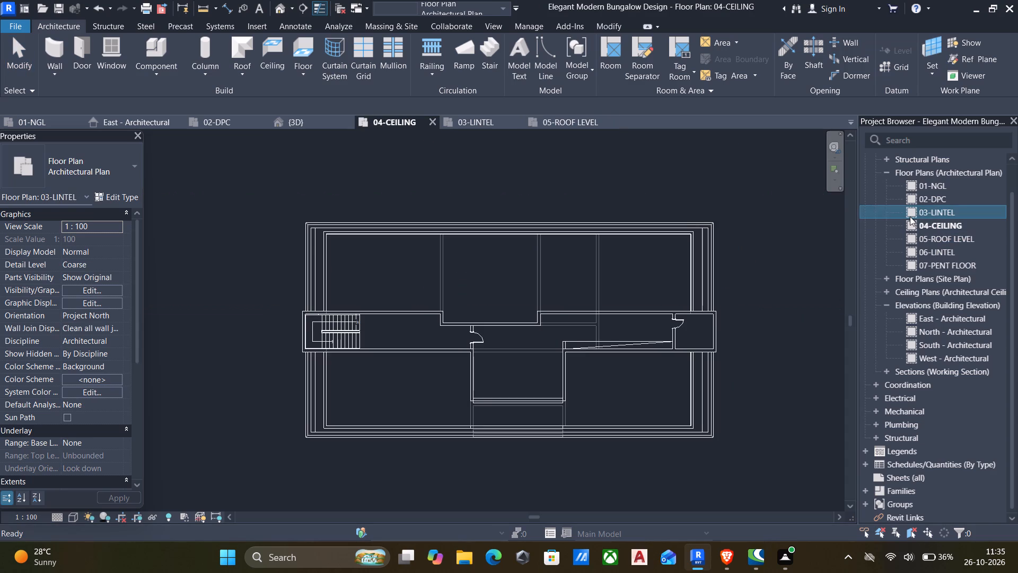
double_click(910, 216)
left_click(911, 189)
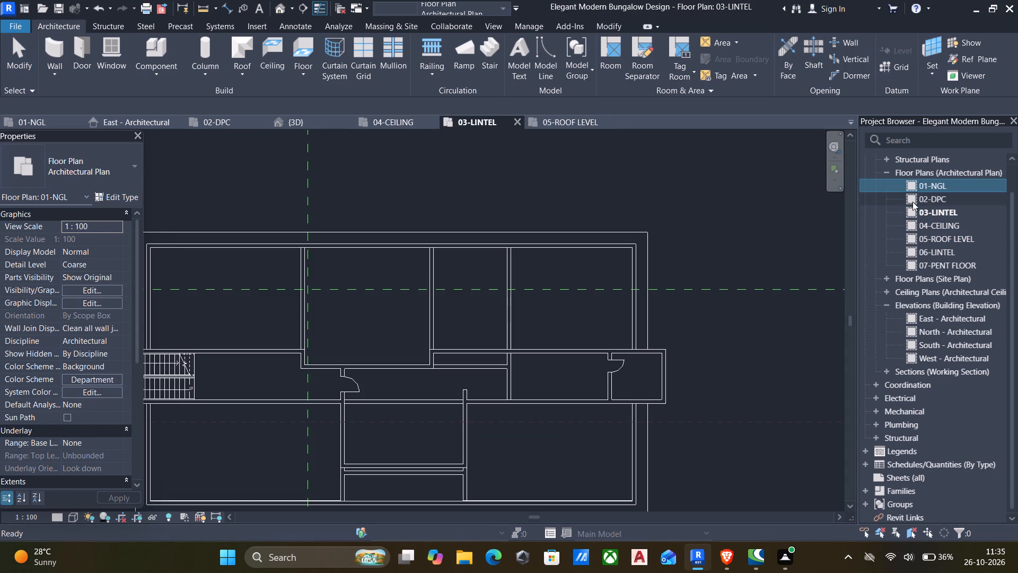
double_click(912, 202)
triple_click(914, 235)
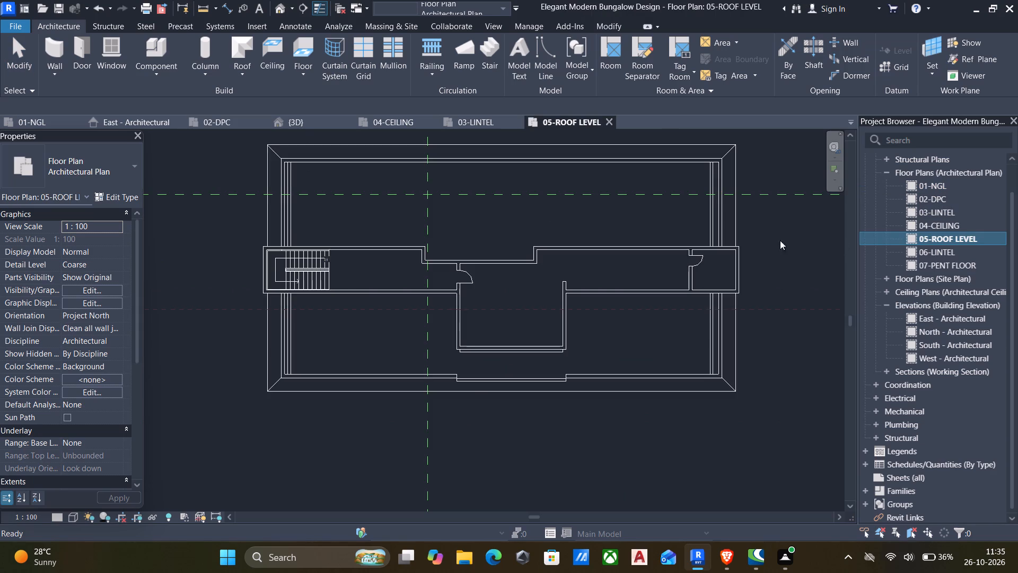
Open the roof's footprint for editing in the 05-ROOF LEVEL plan and set its base level to 04-CEILING.
left_click(677, 390)
left_click(630, 381)
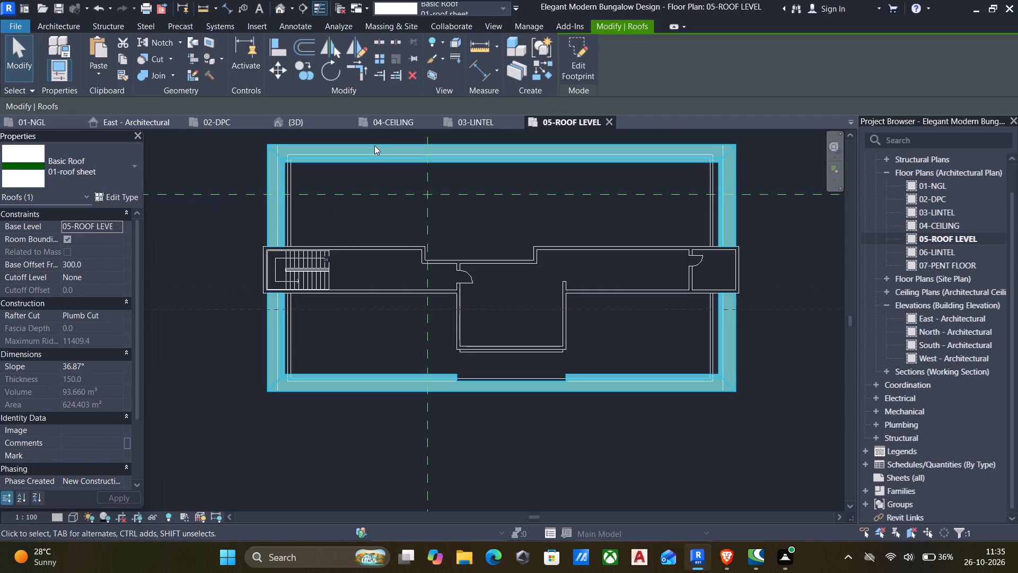
left_click(283, 8)
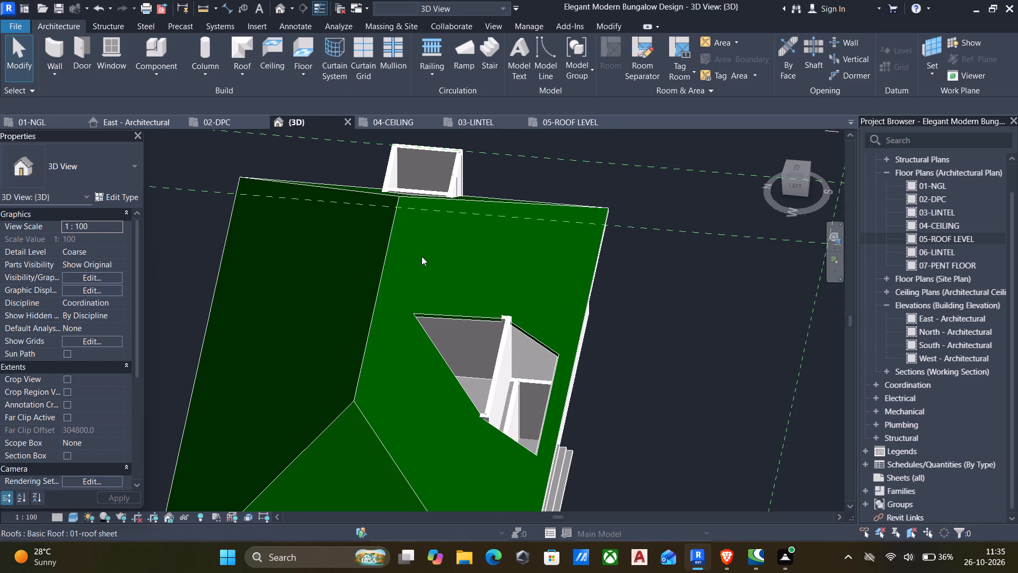
scroll(422, 257, "down", 5)
middle_click_drag(397, 271, 272, 243, "shift")
scroll(275, 242, "up", 1, "shift")
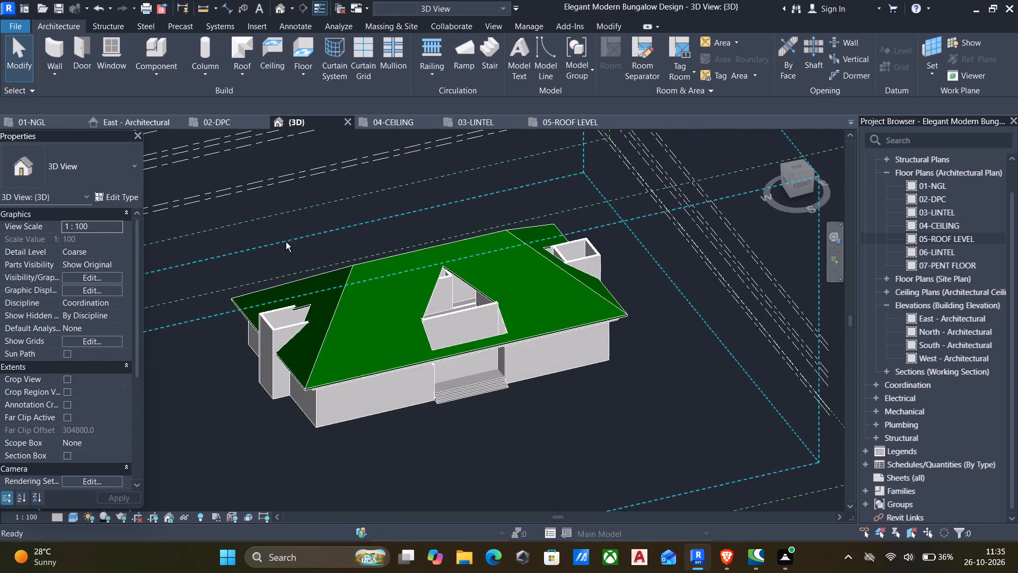
left_click(389, 263)
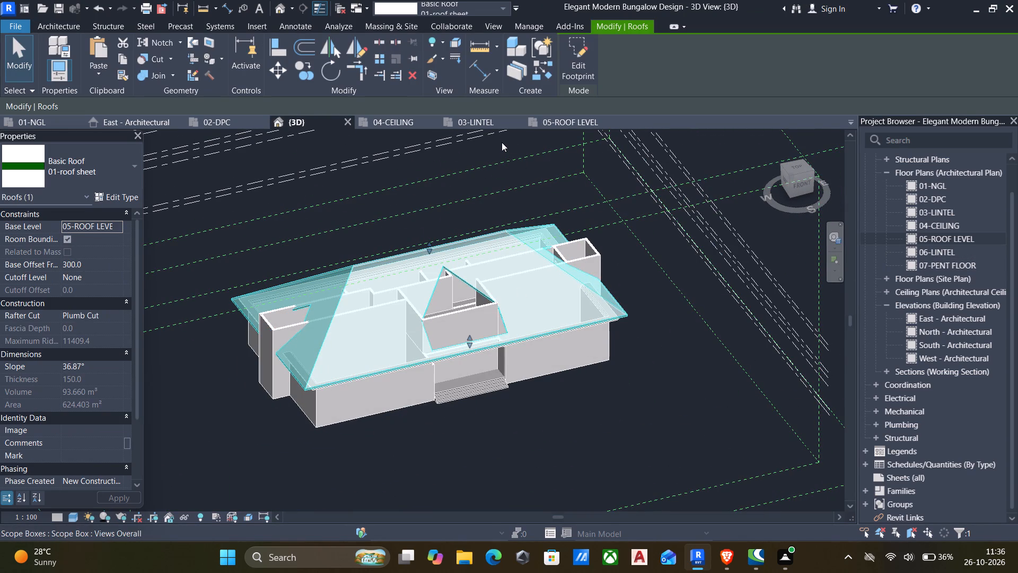
left_click(550, 123)
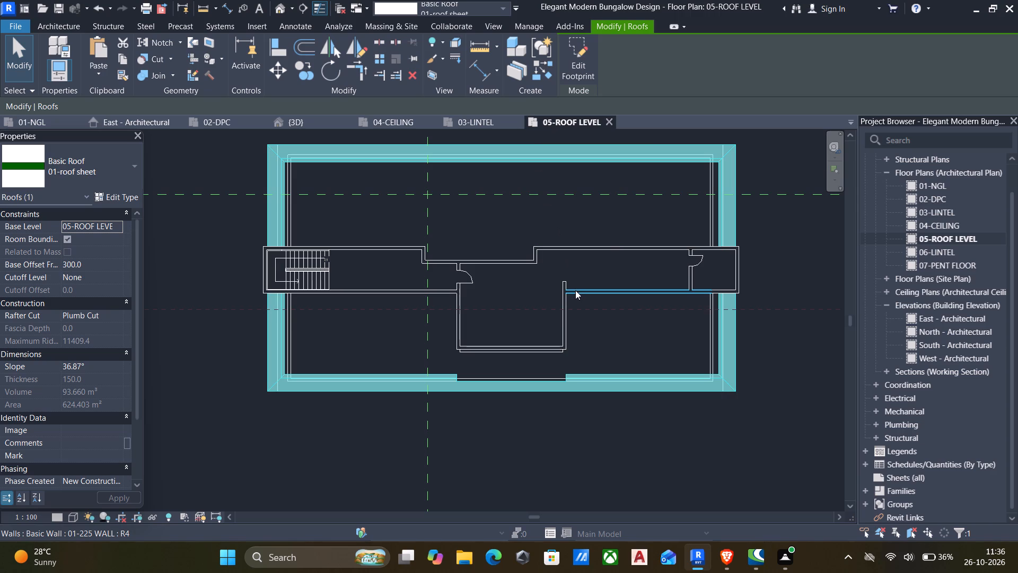
left_click(573, 44)
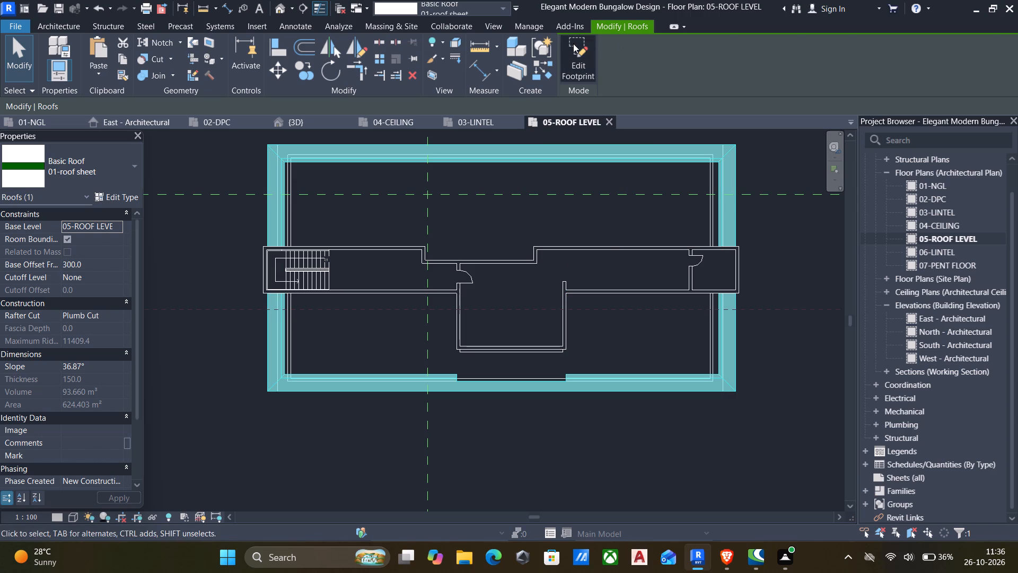
scroll(510, 401, "up", 5)
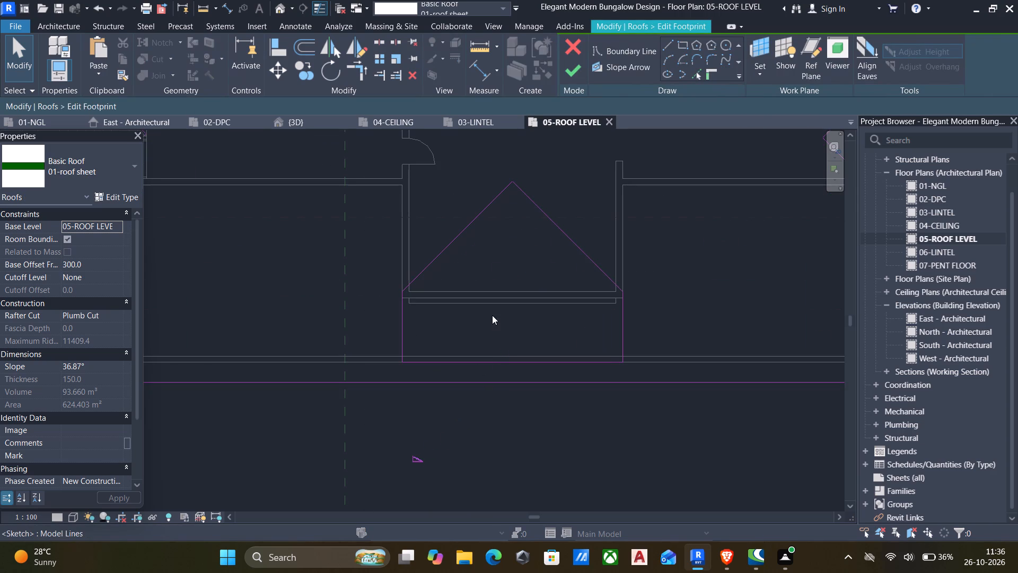
left_click(118, 227)
left_click(96, 262)
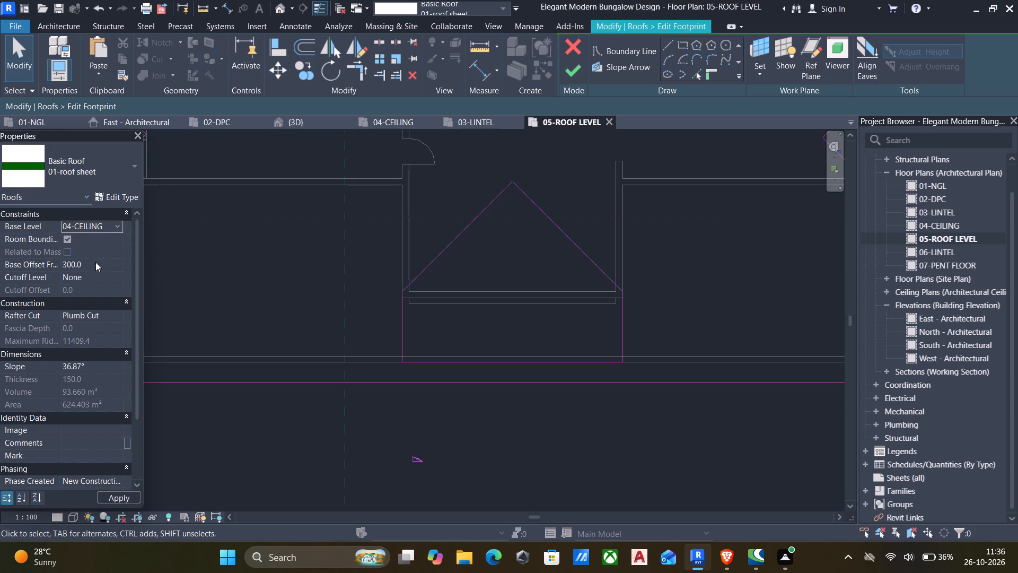
Set the base level of the roof being edited to 05-ROOF LEVEL.
left_click(117, 229)
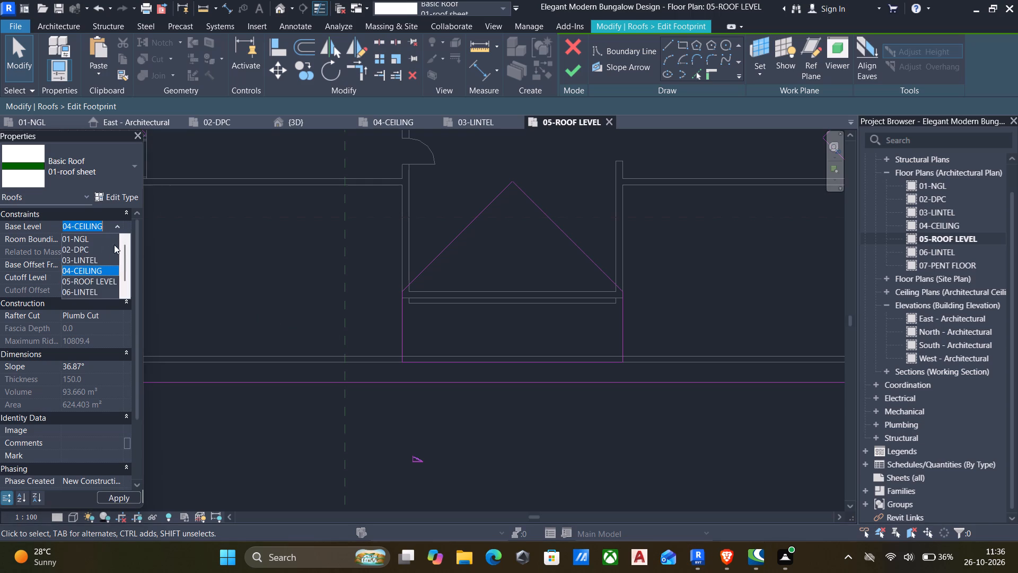
left_click(97, 279)
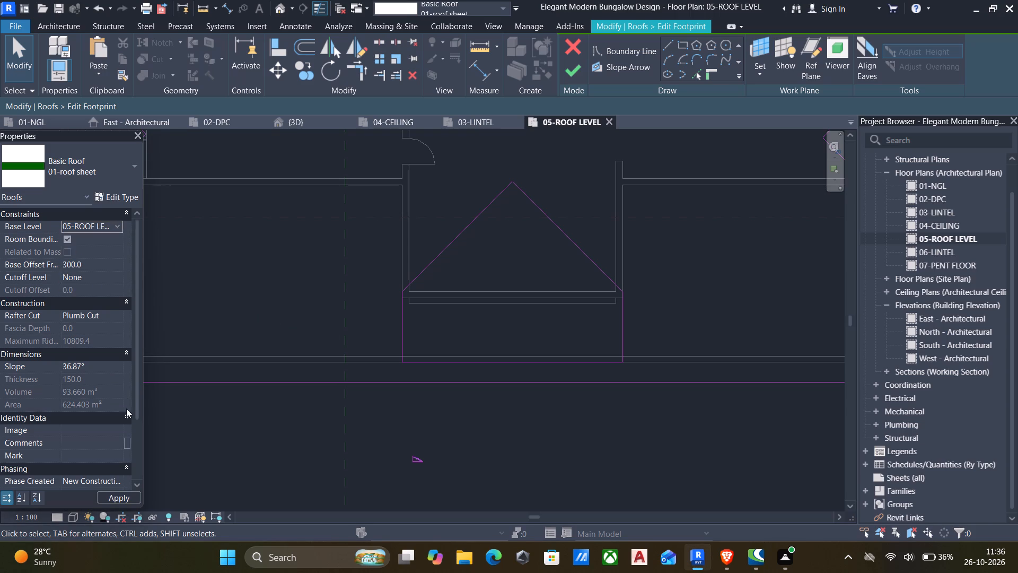
scroll(126, 416, "down", 6)
scroll(97, 381, "down", 5)
left_click(259, 432)
Examine the roof footprint's boundary in plan, especially the pointed outline around the south projection.
scroll(80, 308, "down", 5)
scroll(75, 338, "up", 9)
scroll(265, 397, "down", 4)
scroll(612, 442, "down", 1)
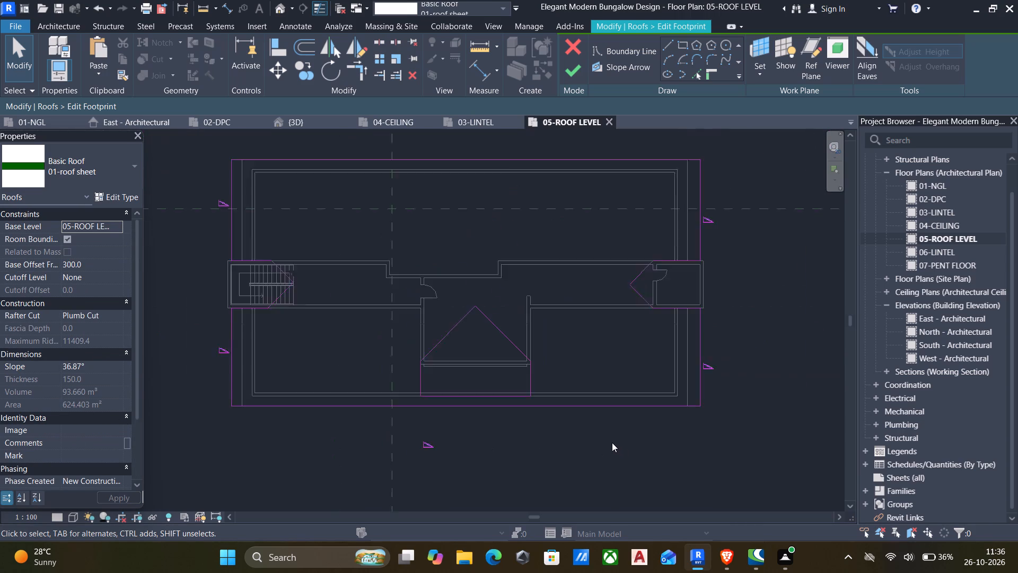
scroll(612, 442, "down", 2)
middle_click_drag(502, 388, 494, 384)
middle_click_drag(499, 401, 485, 374)
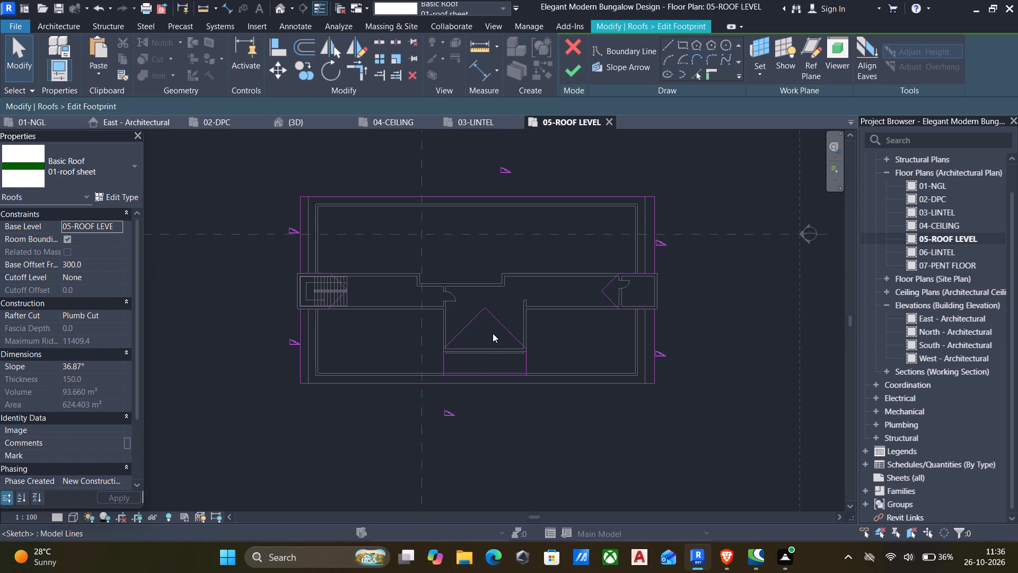
scroll(493, 333, "up", 7)
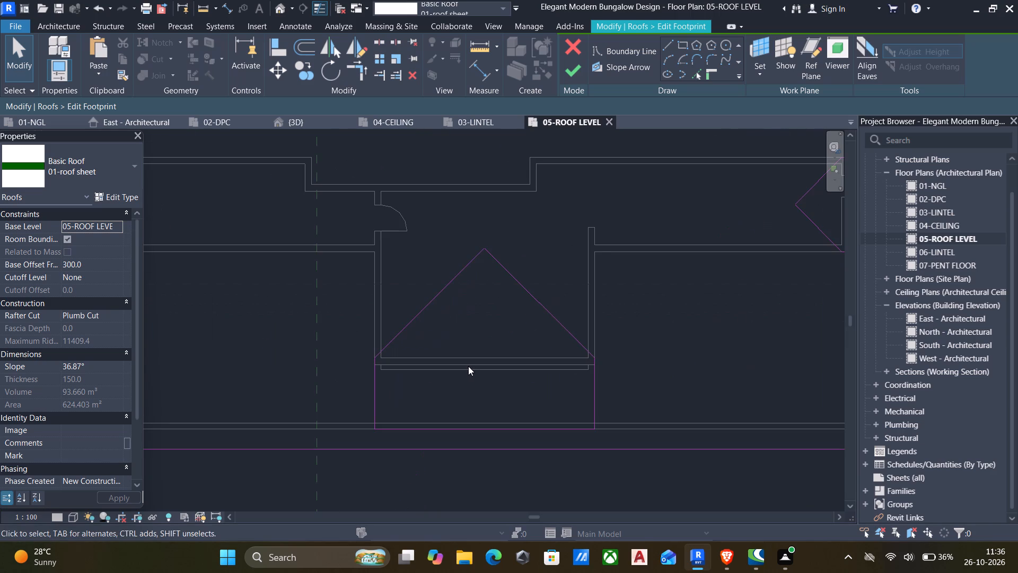
scroll(468, 366, "up", 5)
scroll(509, 300, "down", 5)
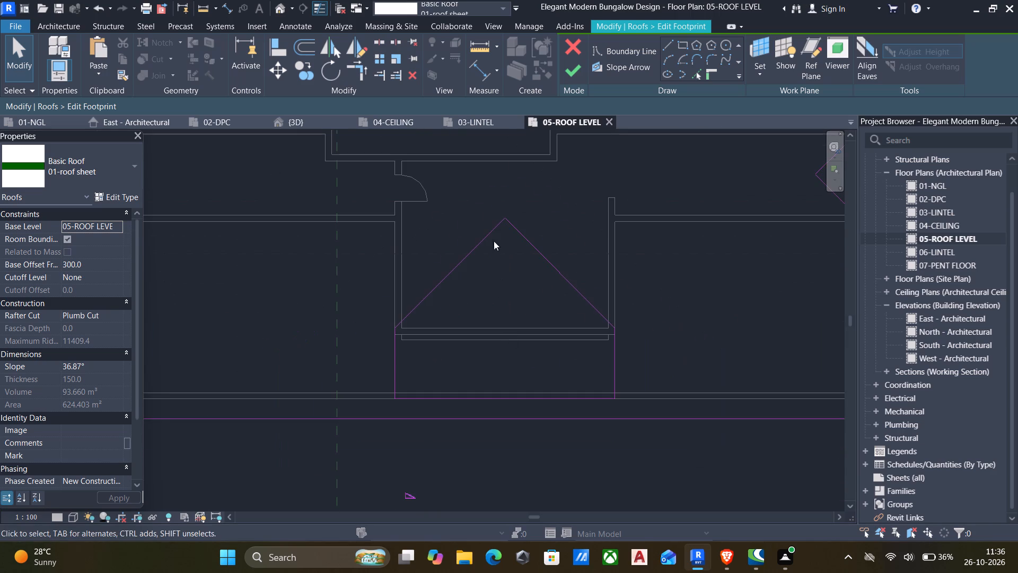
Examine in 3D how the footprint's pointed outline aligns with the walls of the south projection.
left_click(279, 7)
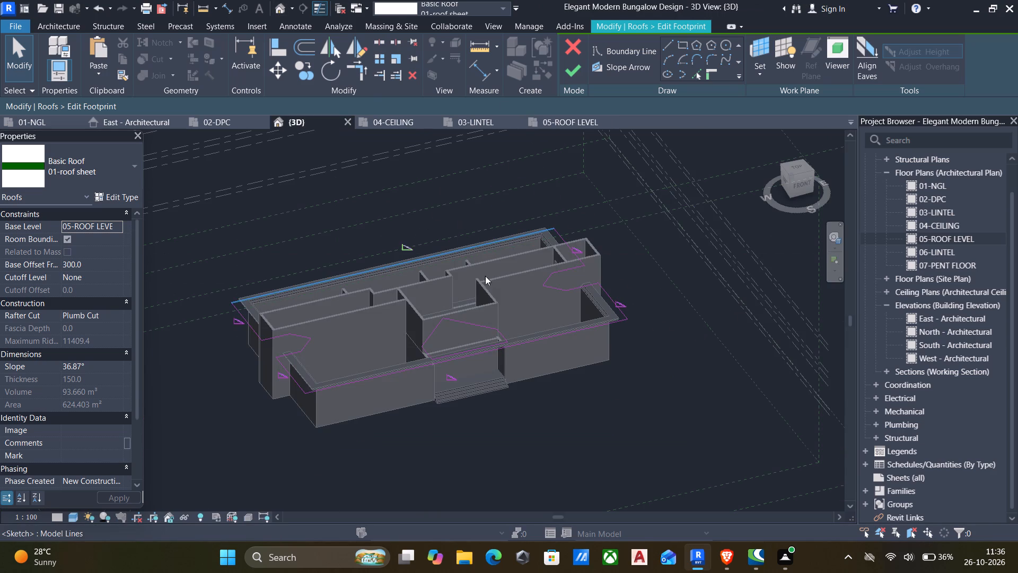
middle_click_drag(498, 337, 230, 423, "shift")
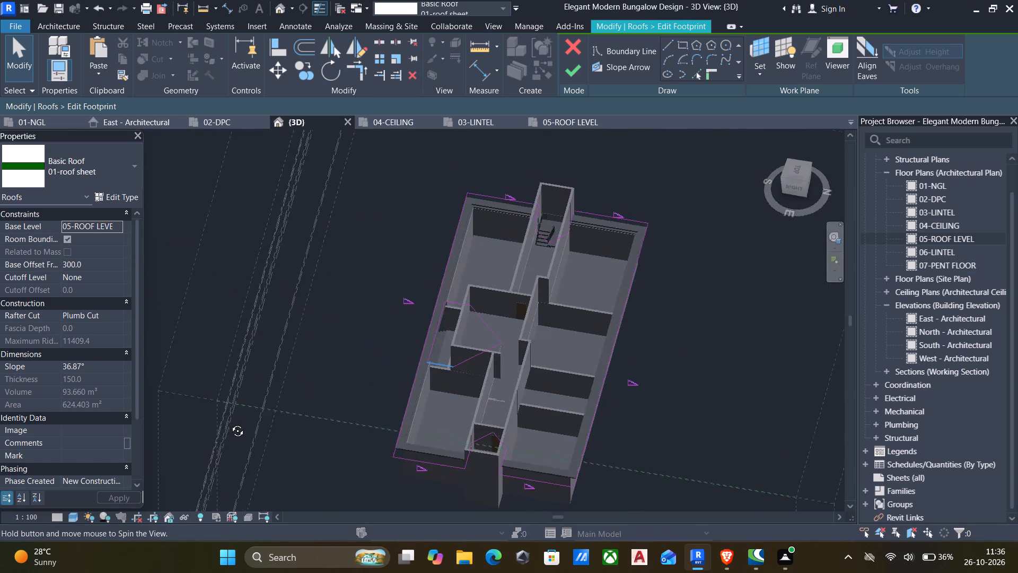
middle_click_drag(230, 423, 314, 464, "shift")
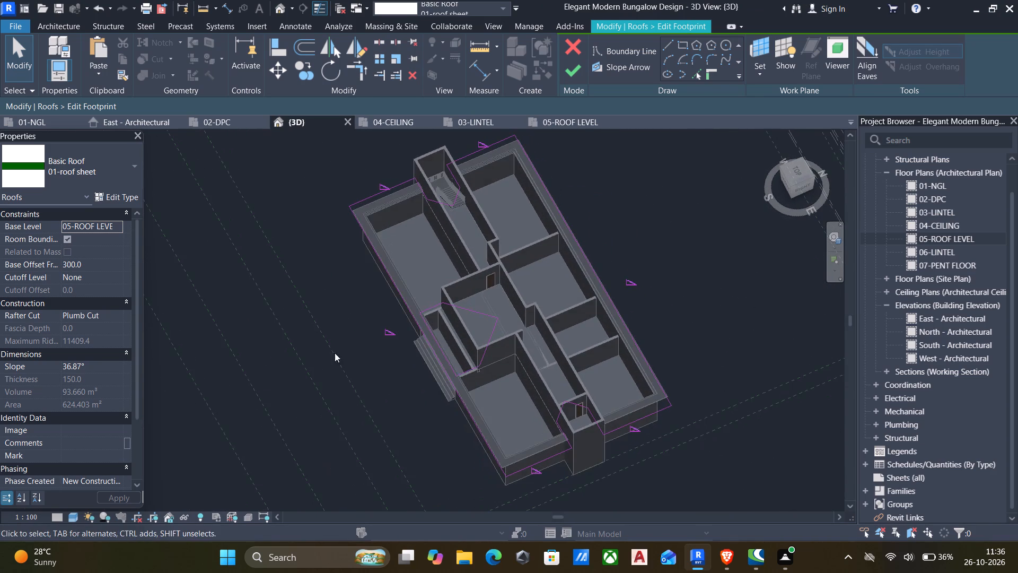
scroll(434, 326, "up", 5)
scroll(481, 364, "up", 5)
middle_click_drag(482, 365, 437, 340)
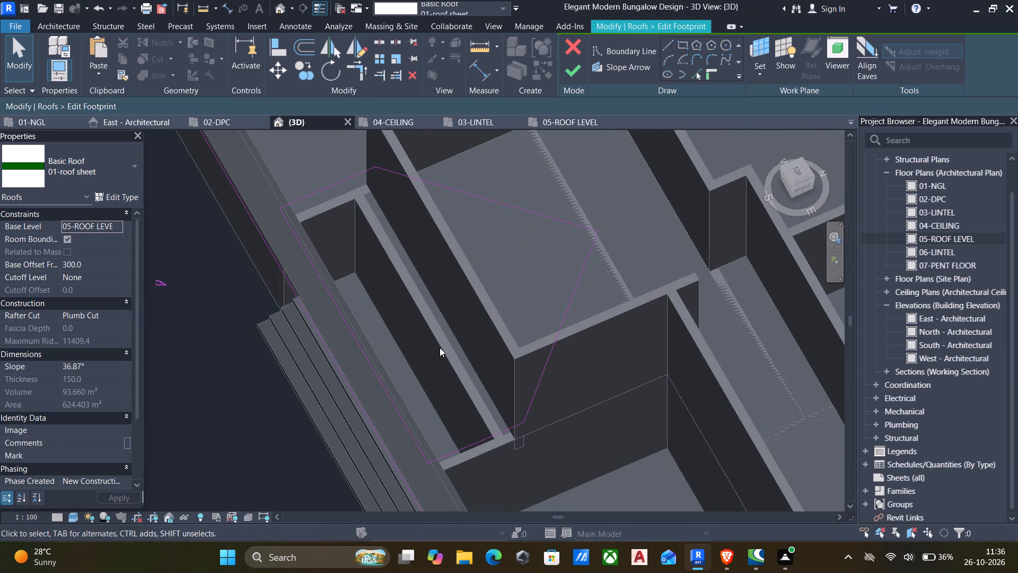
middle_click_drag(457, 374, 493, 244, "shift")
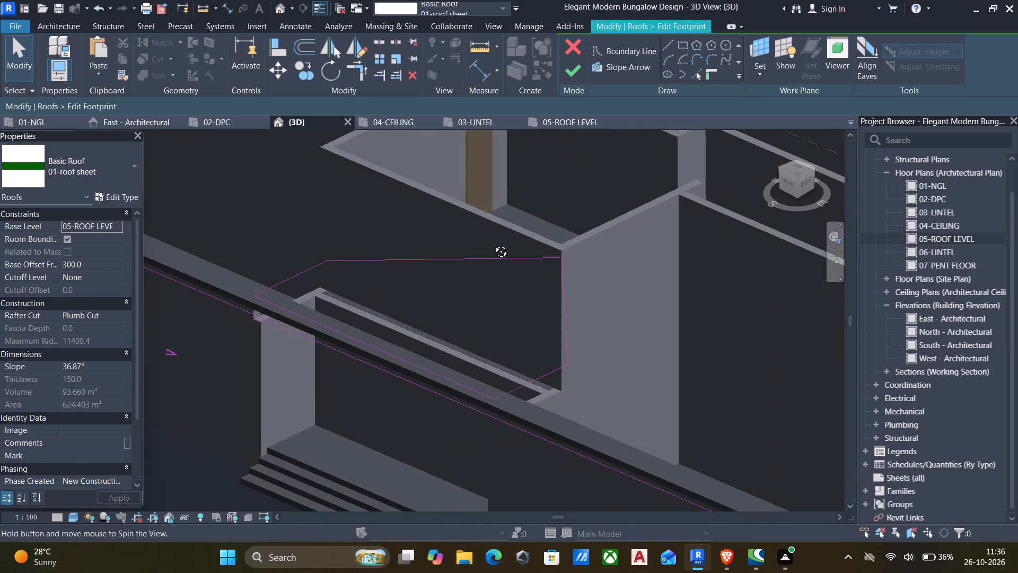
middle_click_drag(493, 244, 482, 360, "shift")
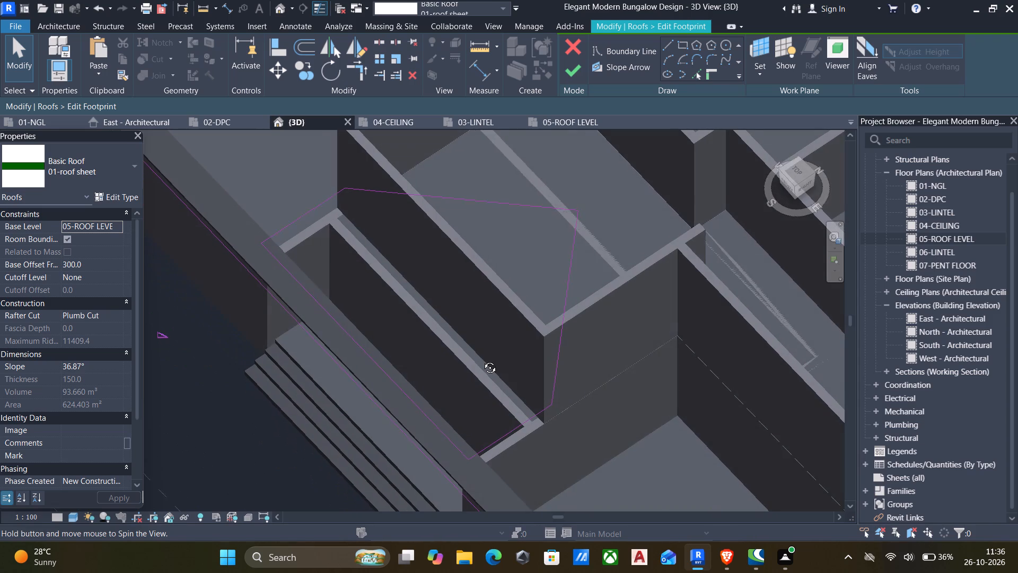
middle_click_drag(482, 360, 425, 435, "shift")
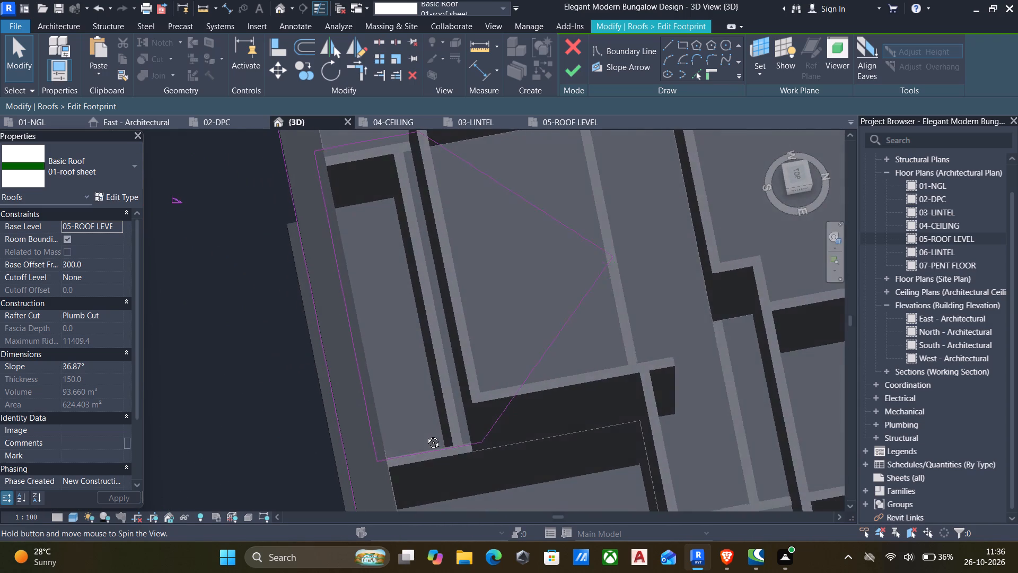
middle_click_drag(425, 435, 673, 355, "shift")
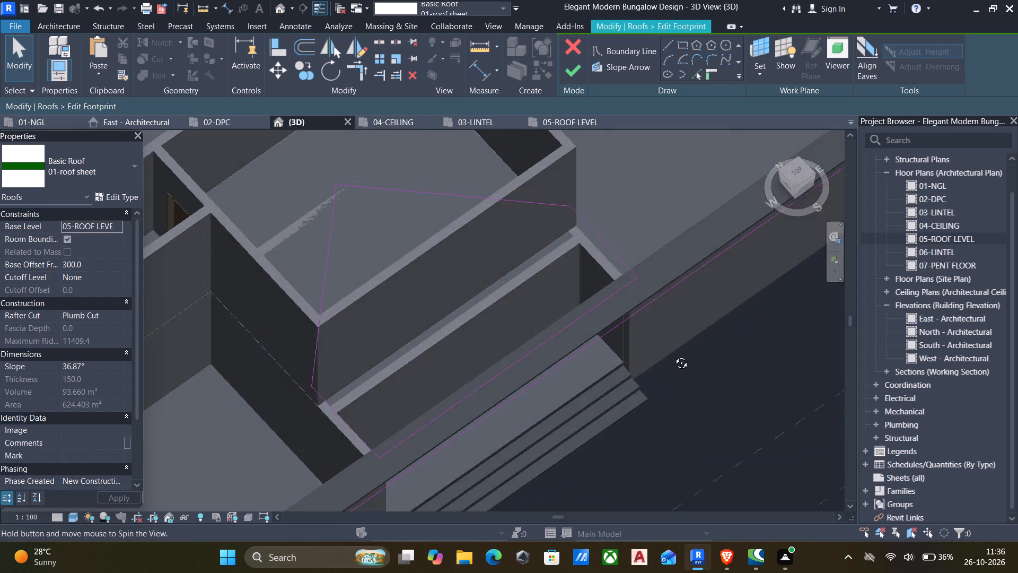
middle_click_drag(673, 355, 686, 389, "shift")
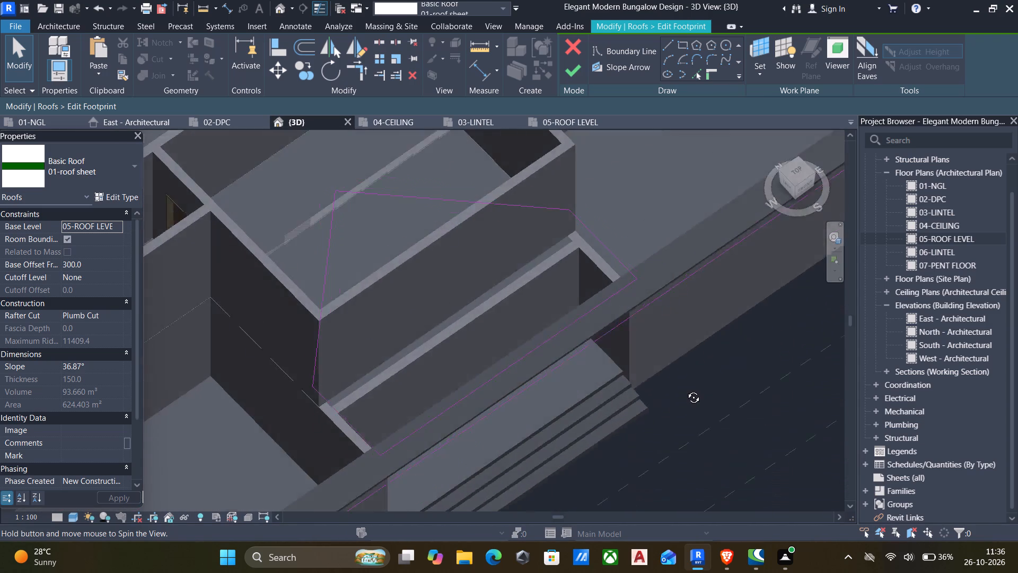
middle_click_drag(686, 389, 719, 470, "shift")
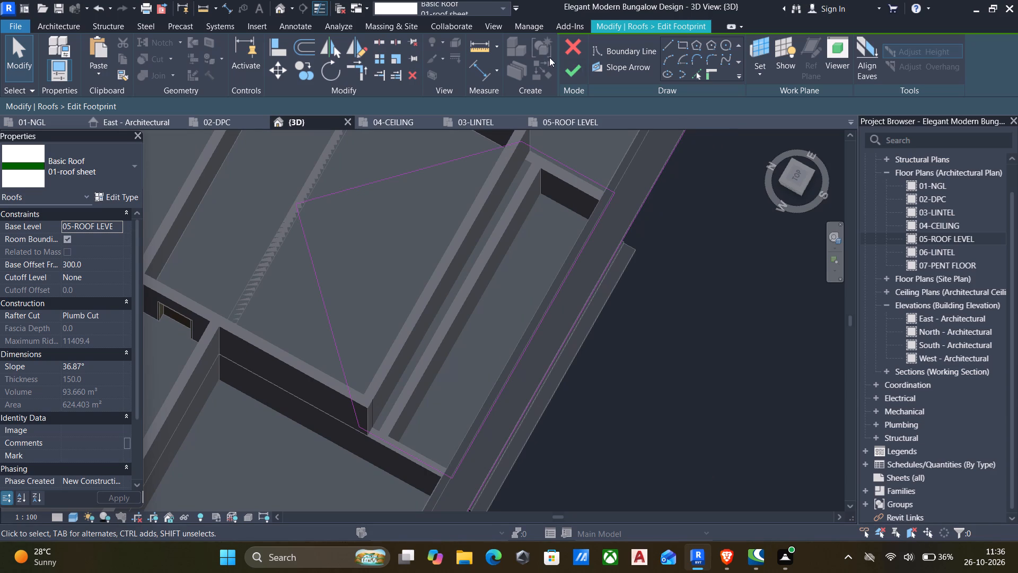
Finish the roof's footprint edit.
left_click(581, 65)
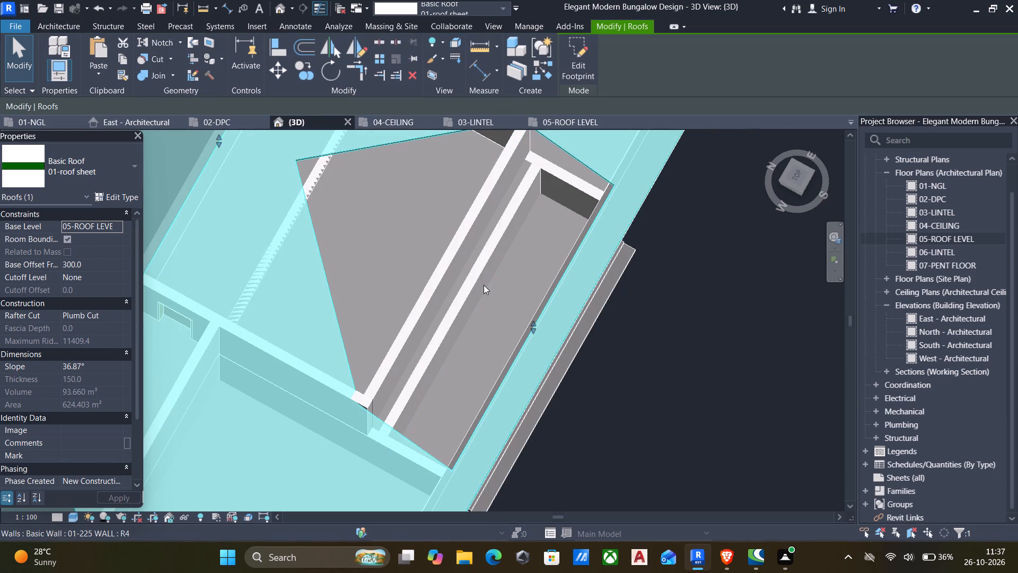
Examine in 3D how the rebuilt roof meets the south projection's walls at its pointed opening.
middle_click_drag(485, 284, 344, 221)
scroll(361, 244, "down", 4)
middle_click_drag(366, 270, 790, 211)
middle_click_drag(763, 294, 561, 283, "shift")
scroll(494, 357, "down", 3)
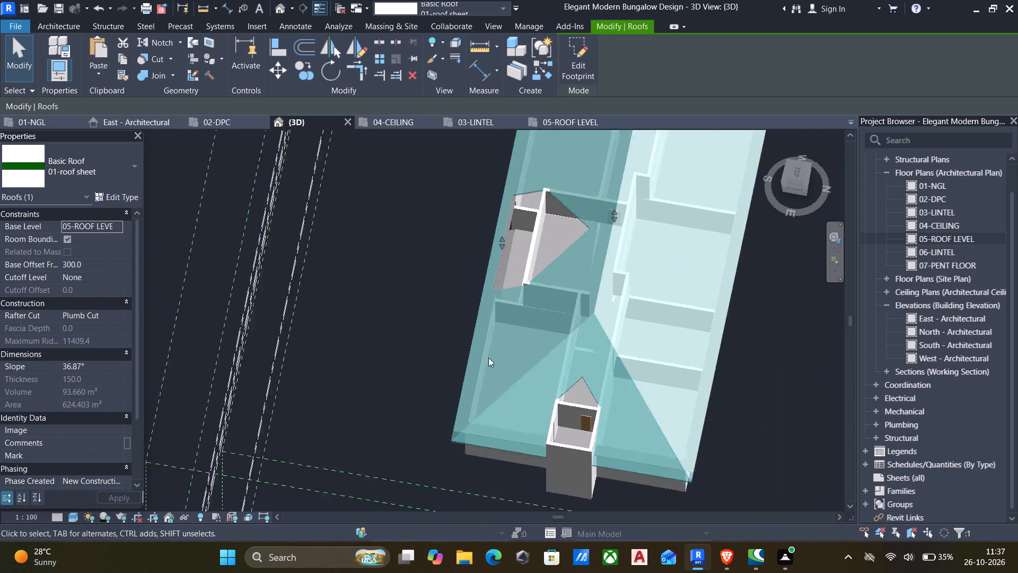
scroll(488, 358, "down", 3)
middle_click_drag(463, 357, 569, 234, "shift")
scroll(569, 234, "up", 6, "shift")
scroll(519, 311, "up", 4)
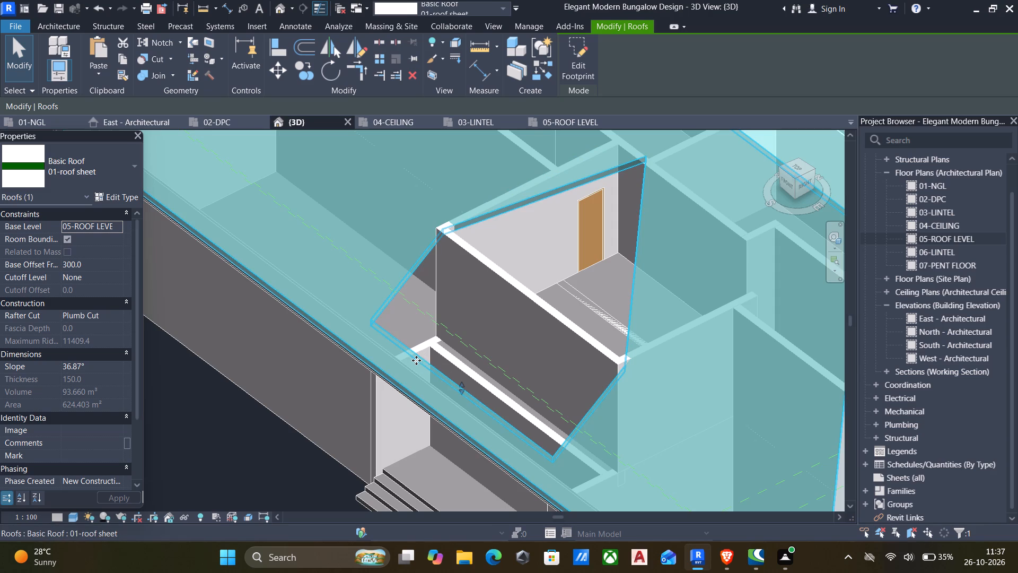
key("Escape")
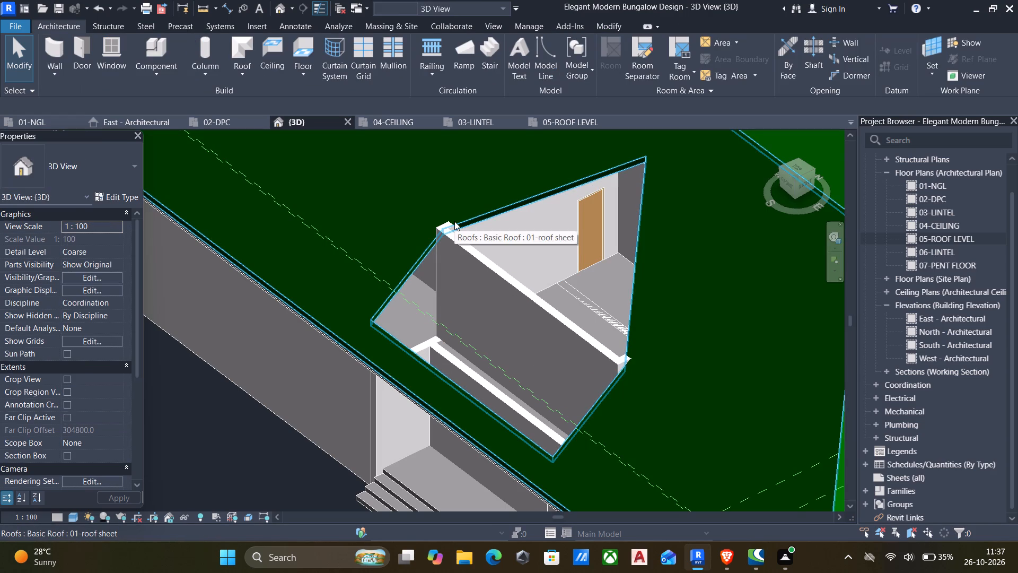
left_click(455, 222)
middle_click_drag(447, 249, 466, 247, "shift")
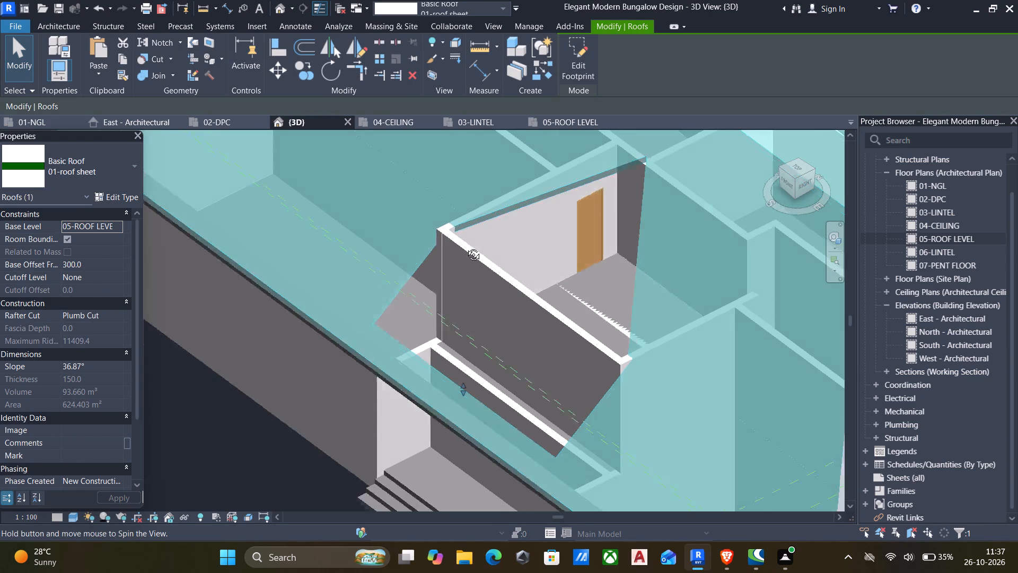
middle_click_drag(466, 247, 542, 396, "shift")
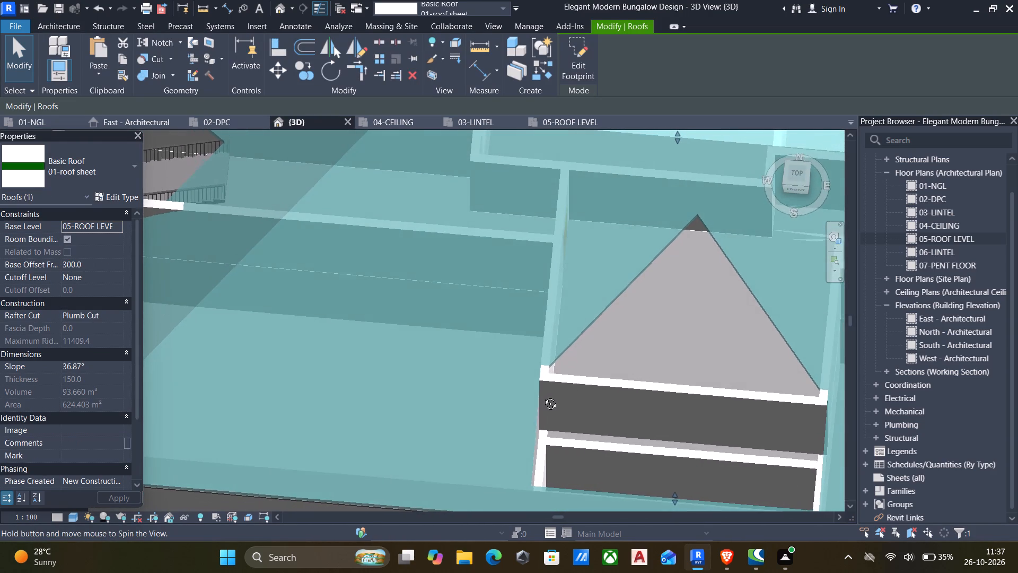
middle_click_drag(542, 396, 541, 396, "shift")
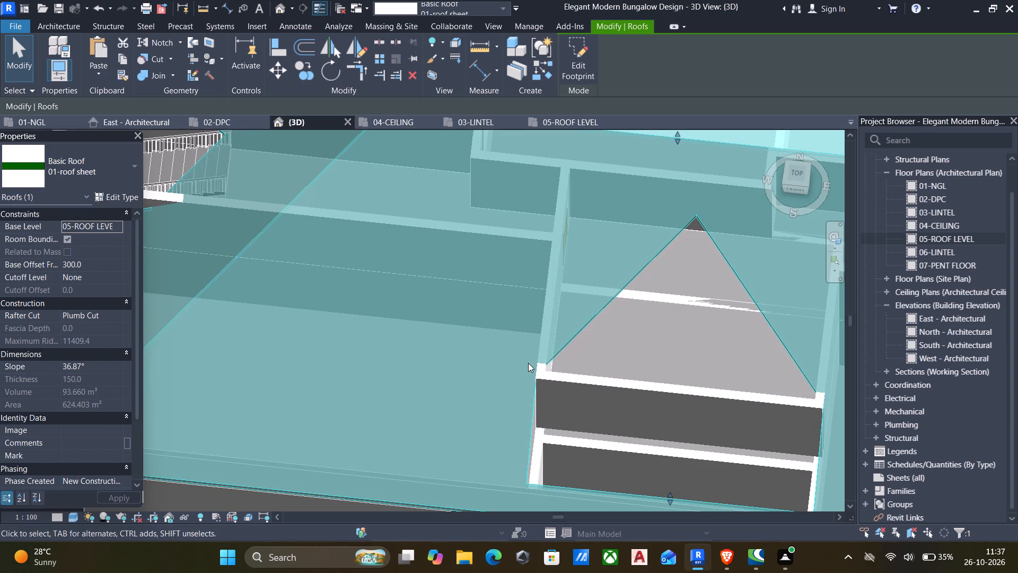
scroll(522, 380, "down", 4)
middle_click_drag(555, 395, 496, 322)
middle_click_drag(536, 344, 357, 172, "shift")
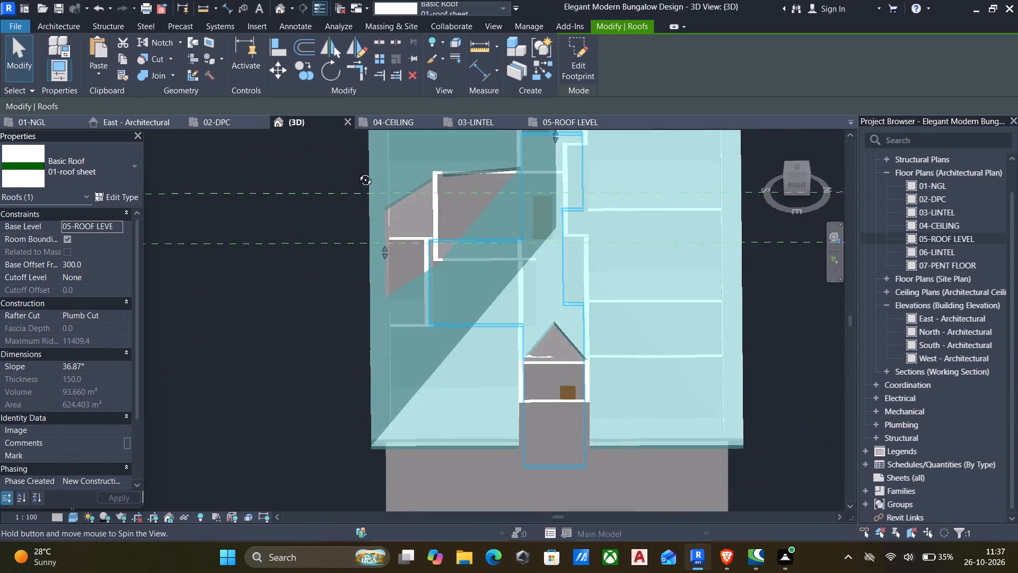
middle_click_drag(357, 172, 376, 161, "shift")
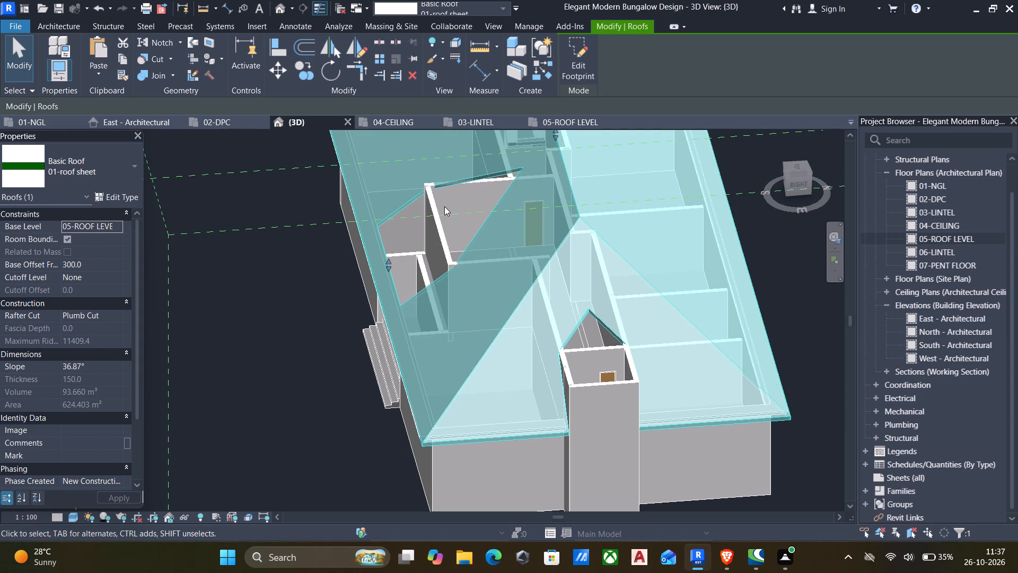
Inspect the roof openings around the south, east and west projections from several sides of the building.
key("Escape")
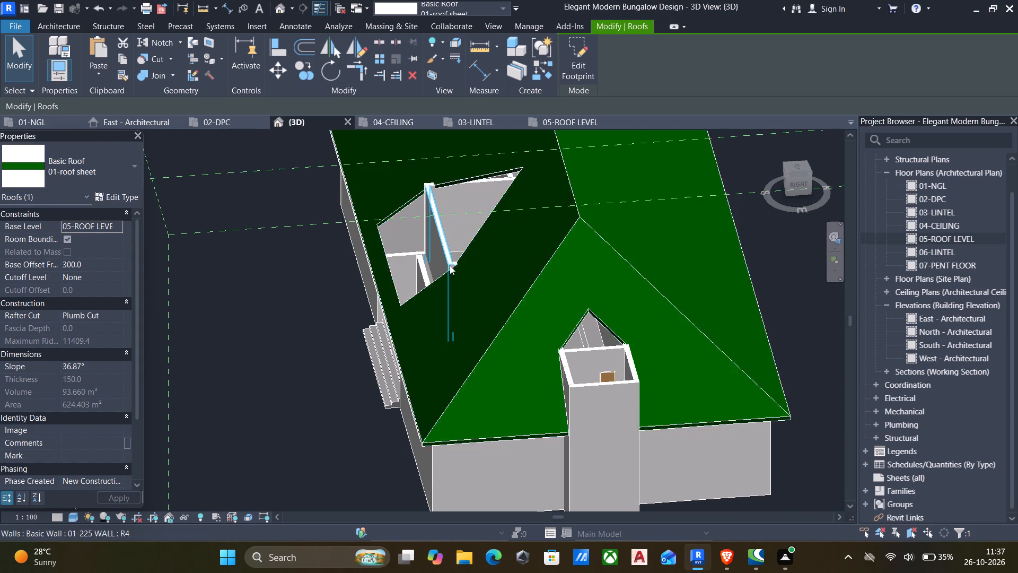
middle_click_drag(398, 324, 522, 295, "shift")
middle_click_drag(564, 327, 581, 348, "shift")
middle_click_drag(650, 414, 727, 524, "shift")
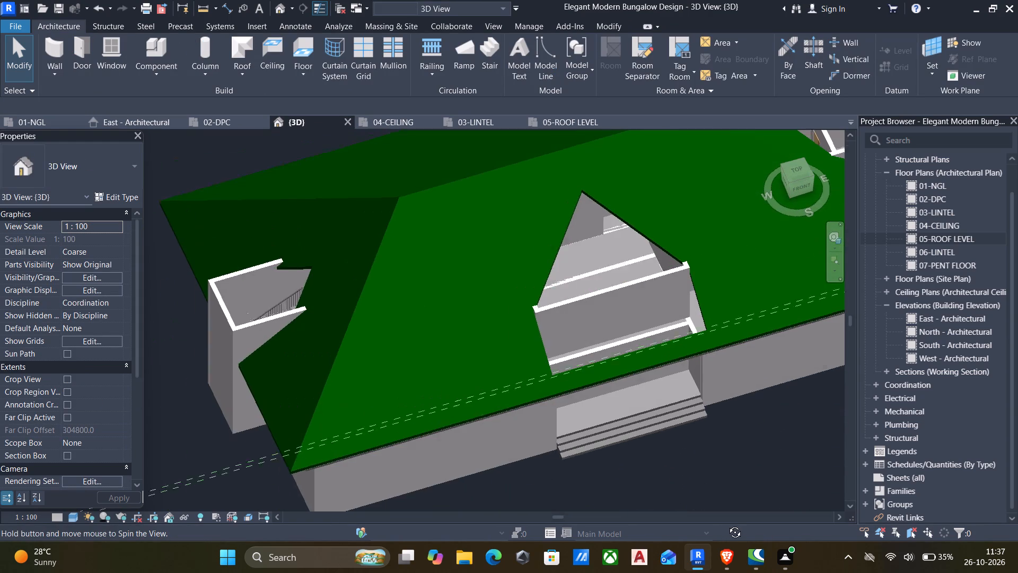
middle_click_drag(727, 524, 682, 396, "shift")
scroll(672, 393, "down", 5)
middle_click_drag(661, 393, 464, 451, "shift")
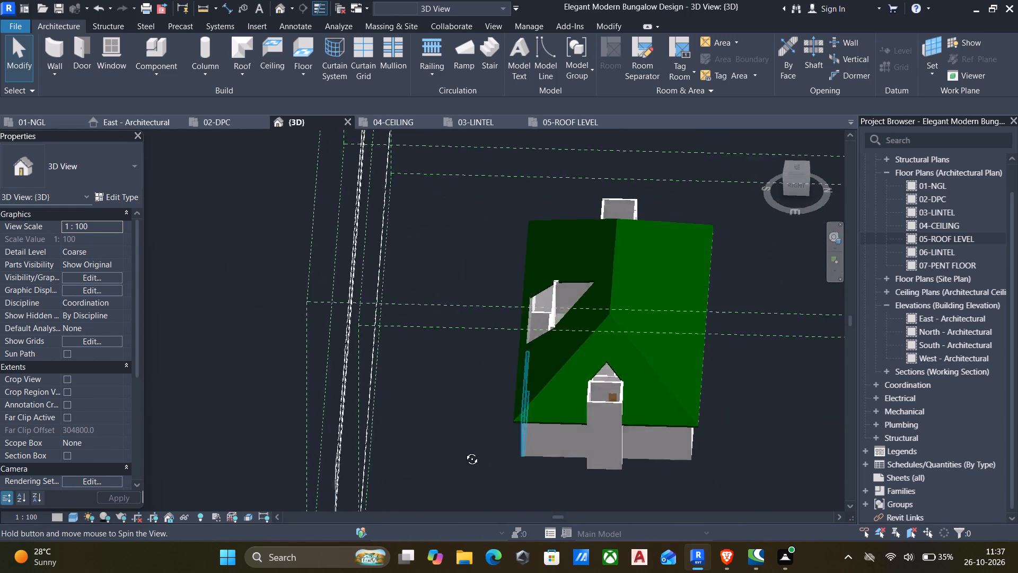
middle_click_drag(464, 451, 570, 436, "shift")
middle_click_drag(596, 434, 699, 434, "shift")
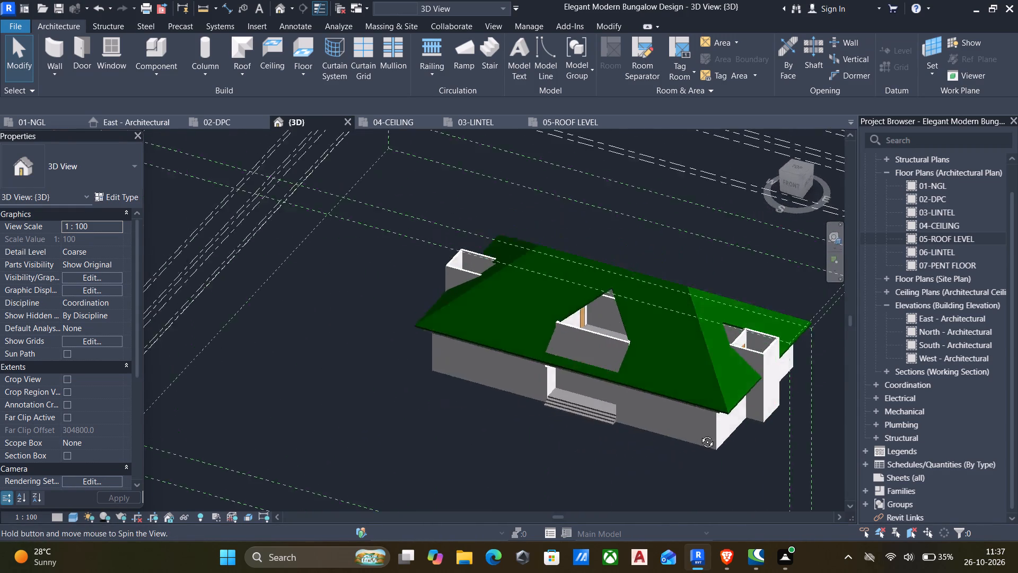
middle_click_drag(699, 434, 498, 480, "shift")
middle_click_drag(509, 404, 735, 340, "shift")
scroll(420, 407, "up", 5)
middle_click_drag(430, 401, 514, 420, "shift")
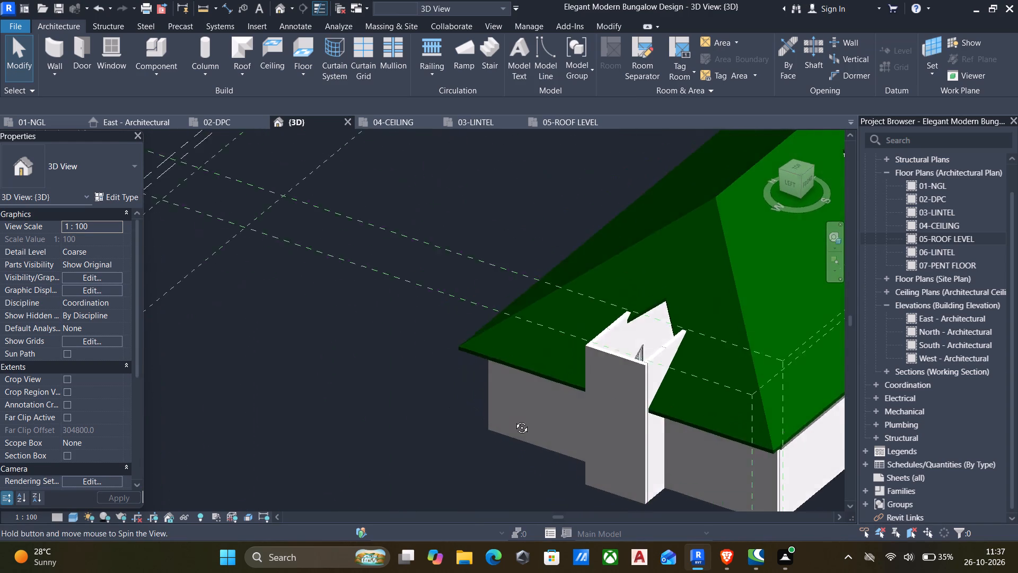
middle_click_drag(514, 420, 510, 520, "shift")
middle_click_drag(680, 389, 467, 408)
scroll(465, 408, "down", 1)
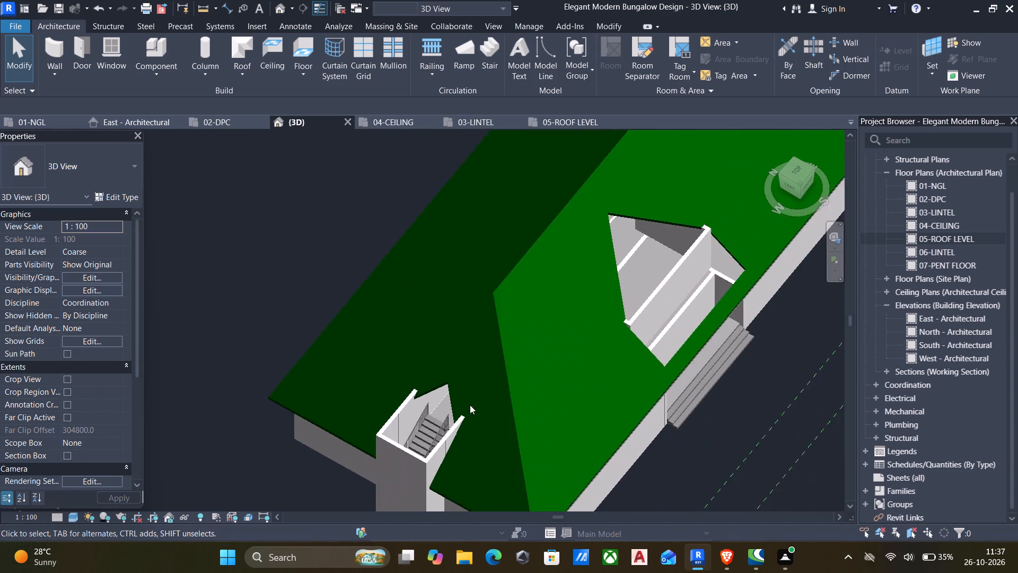
scroll(470, 405, "down", 1)
middle_click_drag(639, 325, 351, 325, "shift")
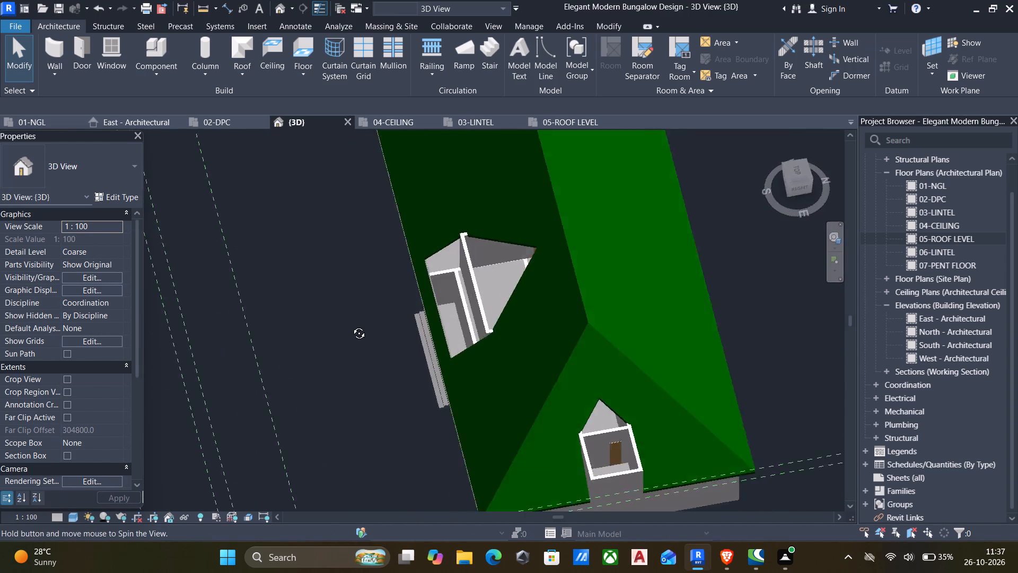
middle_click_drag(351, 325, 399, 257, "shift")
scroll(479, 277, "up", 5)
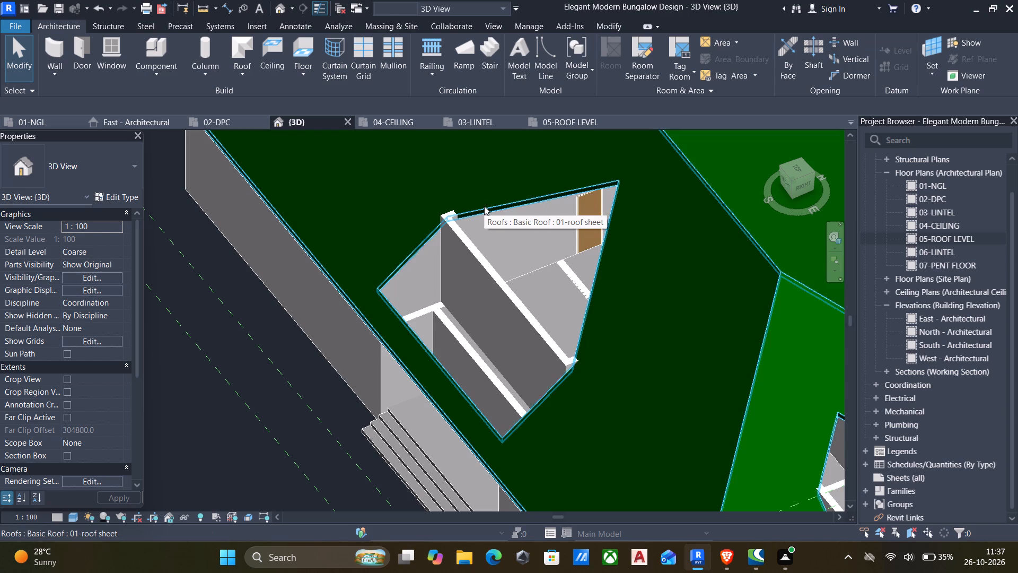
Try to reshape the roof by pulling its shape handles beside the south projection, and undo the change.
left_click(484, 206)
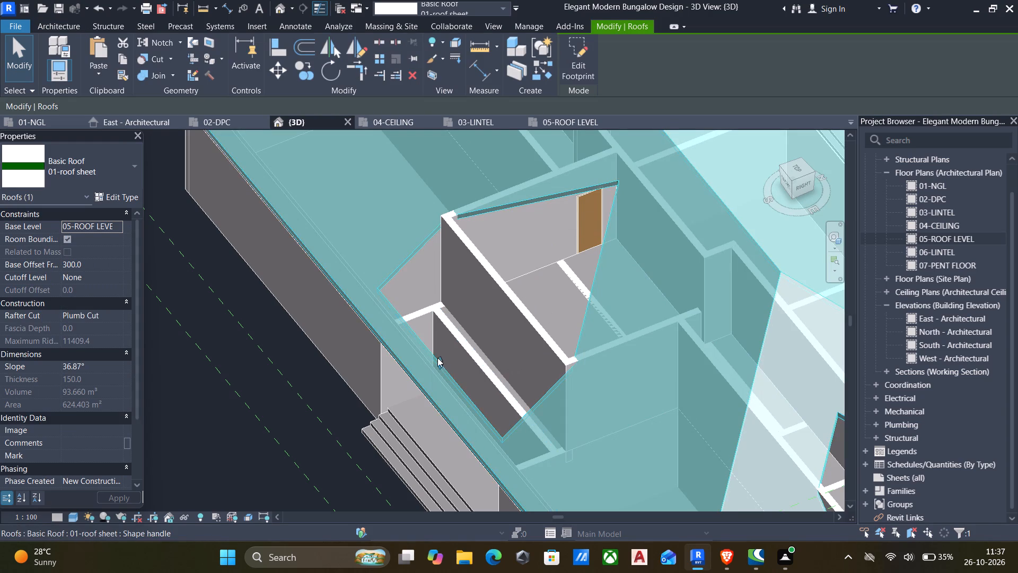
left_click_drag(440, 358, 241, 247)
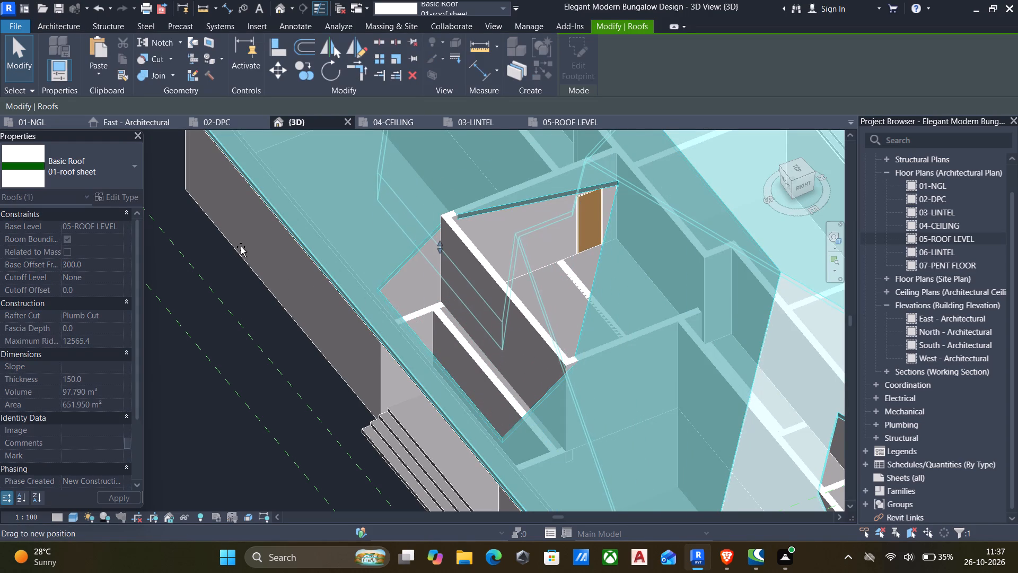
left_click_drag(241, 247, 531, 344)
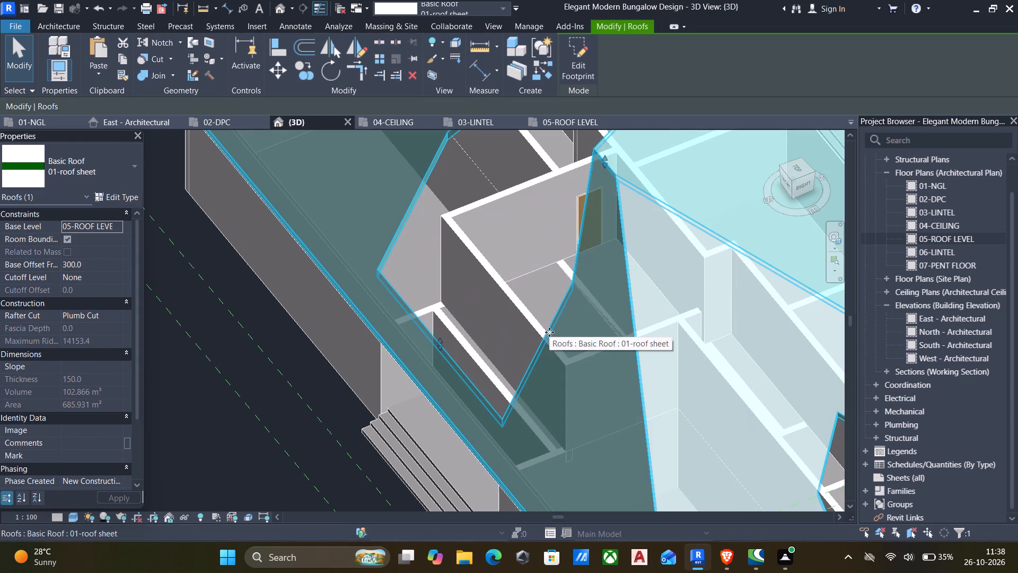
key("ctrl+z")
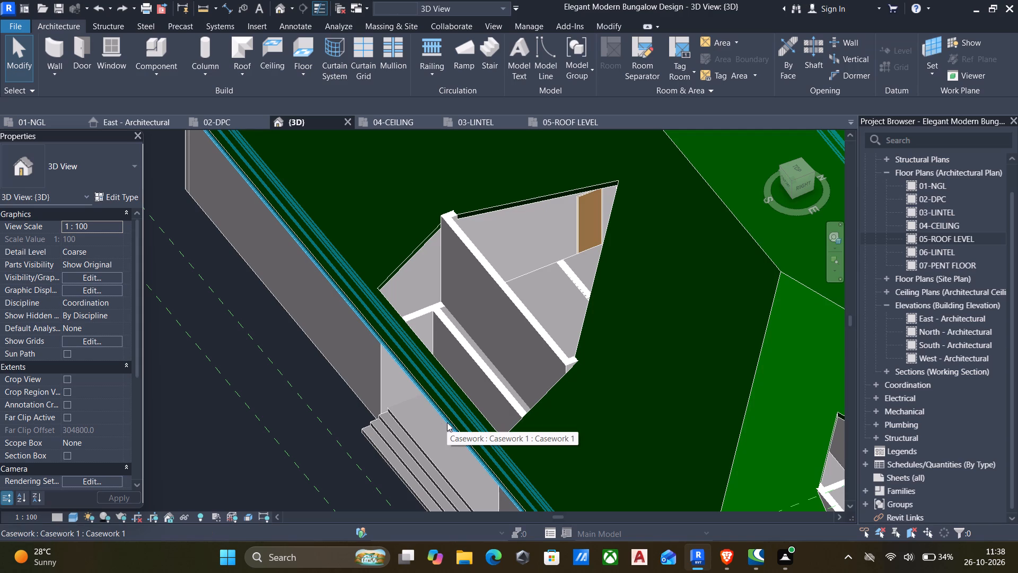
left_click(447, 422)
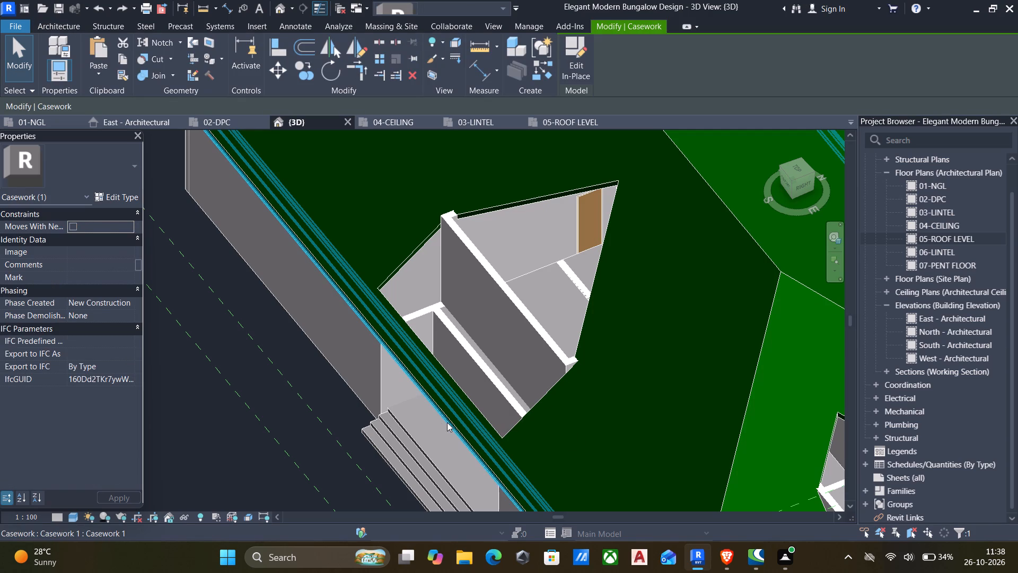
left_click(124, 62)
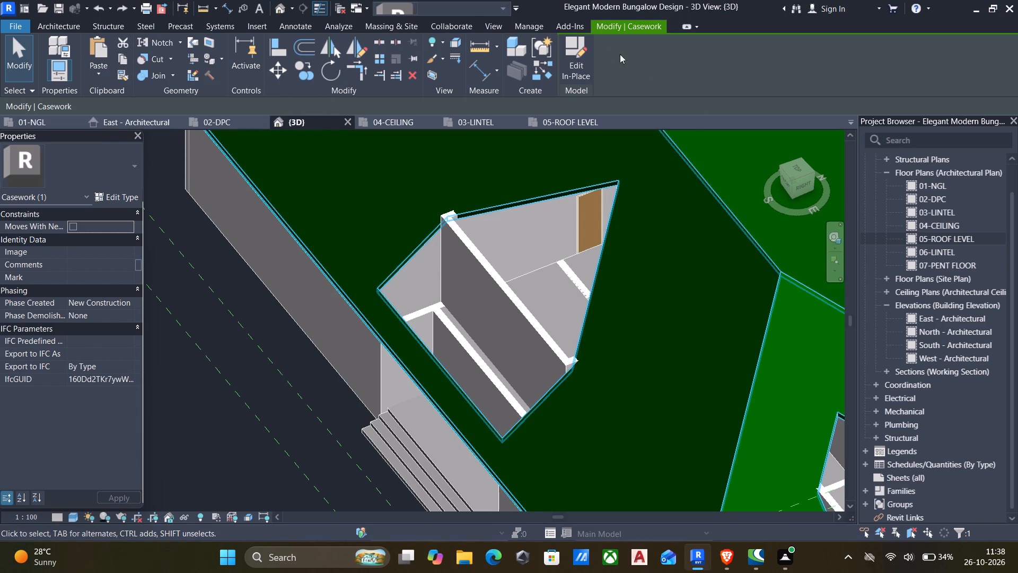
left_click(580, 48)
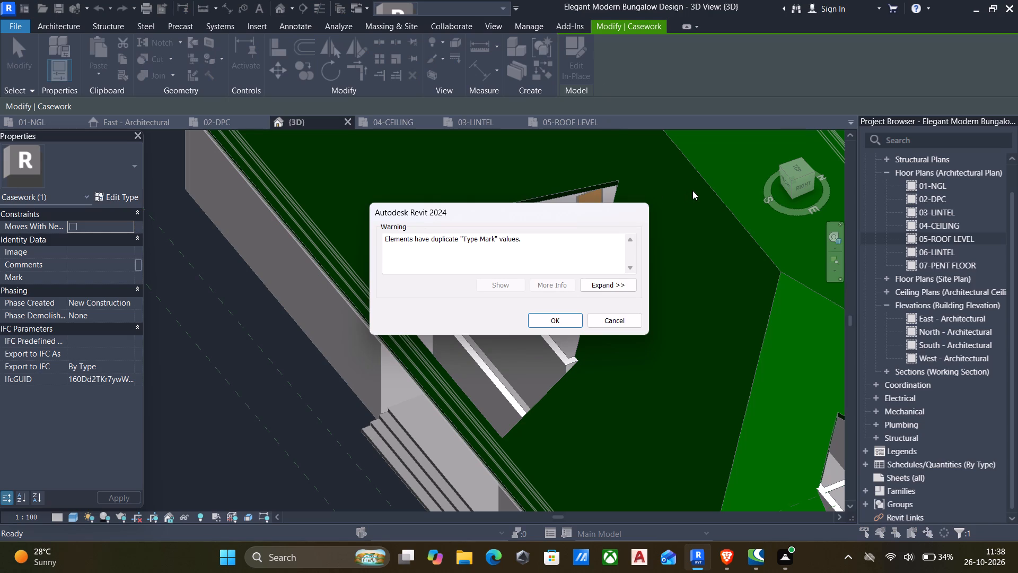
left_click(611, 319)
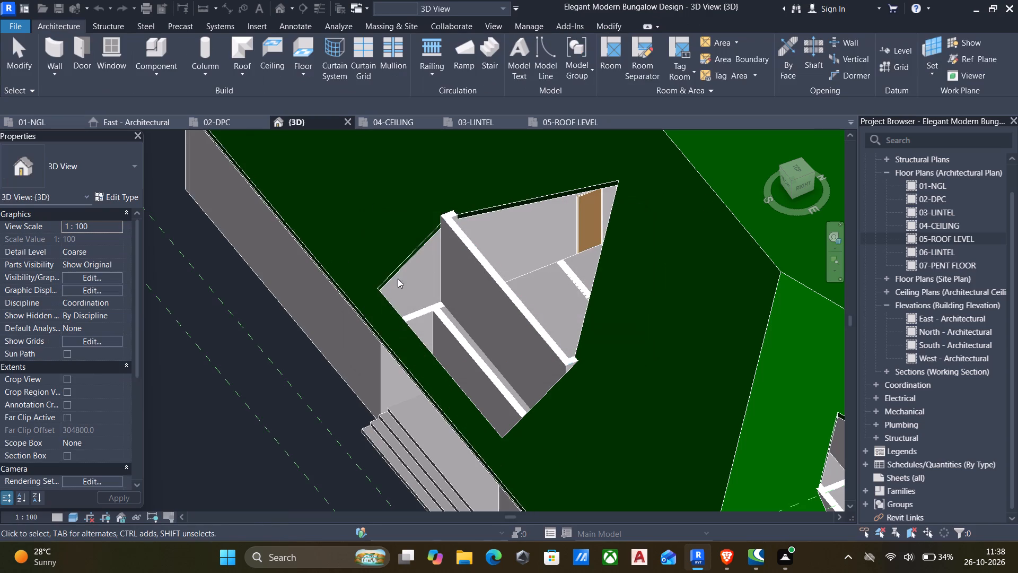
Open the casework moulding under the south eaves for in-place editing.
left_click(372, 332)
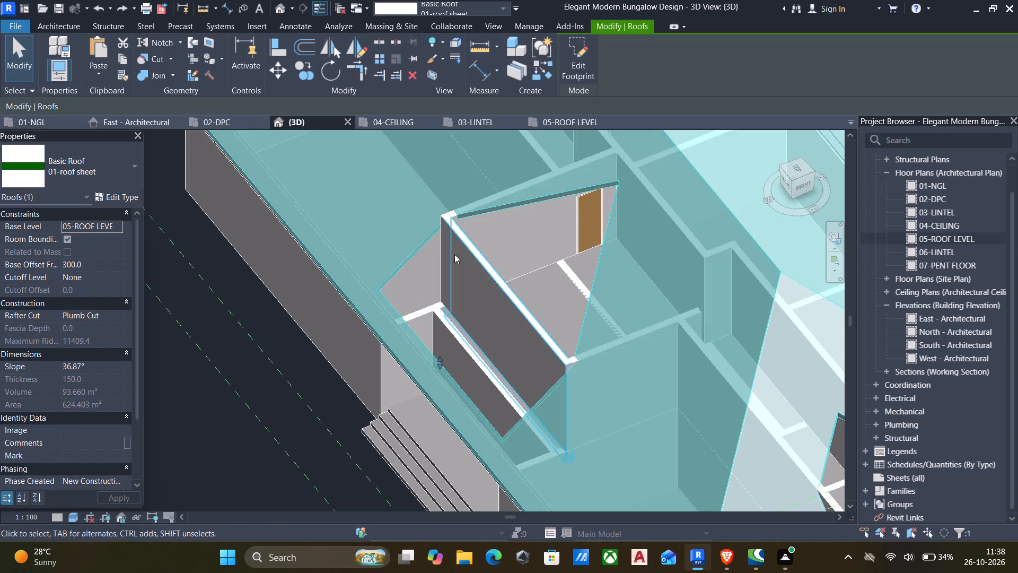
scroll(401, 329, "down", 3)
scroll(345, 376, "down", 6)
middle_click_drag(343, 369, 340, 297)
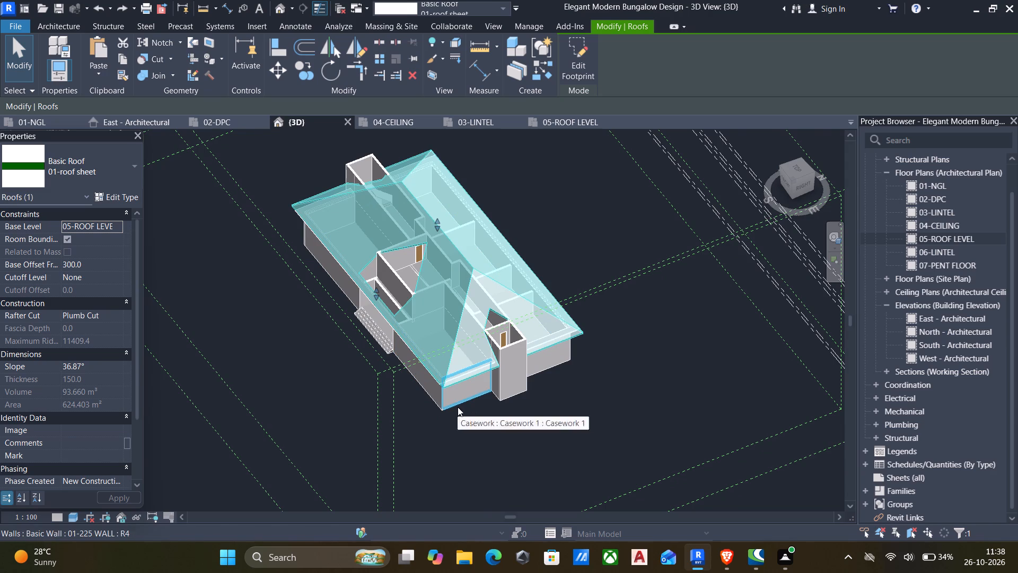
scroll(458, 407, "up", 5)
key("Escape")
scroll(429, 388, "down", 4)
middle_click_drag(431, 397, 516, 194, "shift")
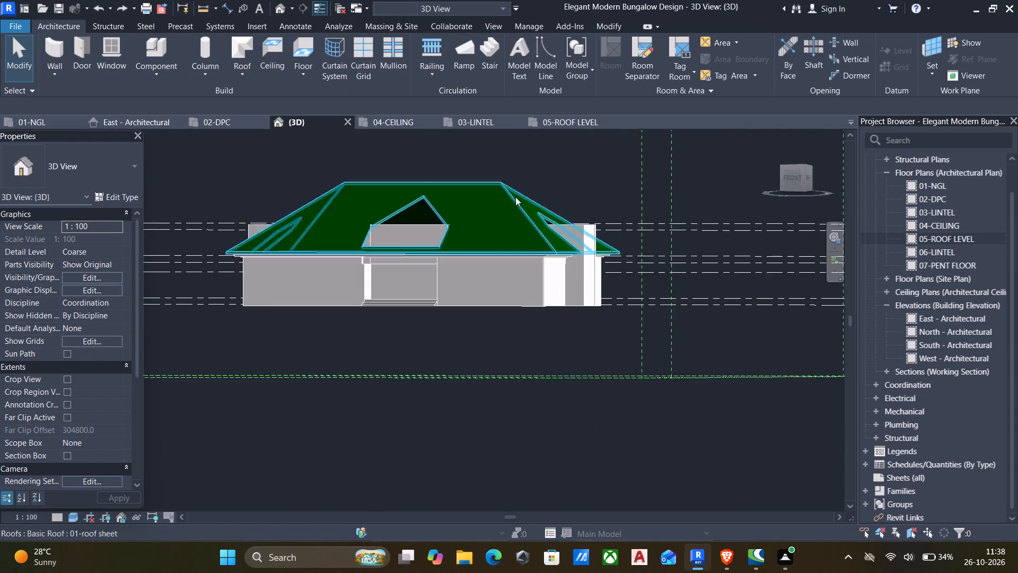
scroll(509, 217, "up", 5)
middle_click_drag(451, 305, 457, 280, "shift")
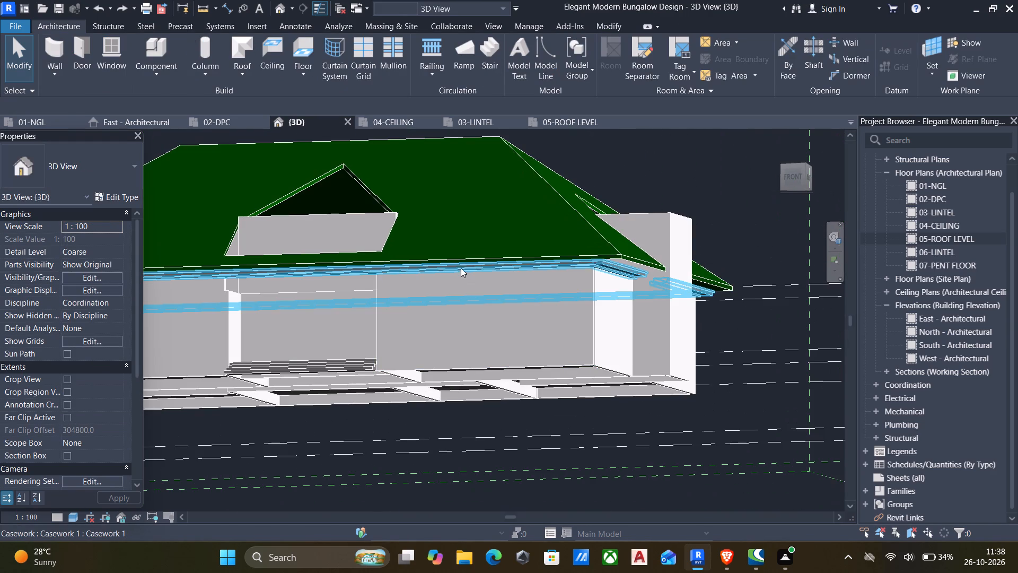
left_click(461, 268)
left_click(567, 64)
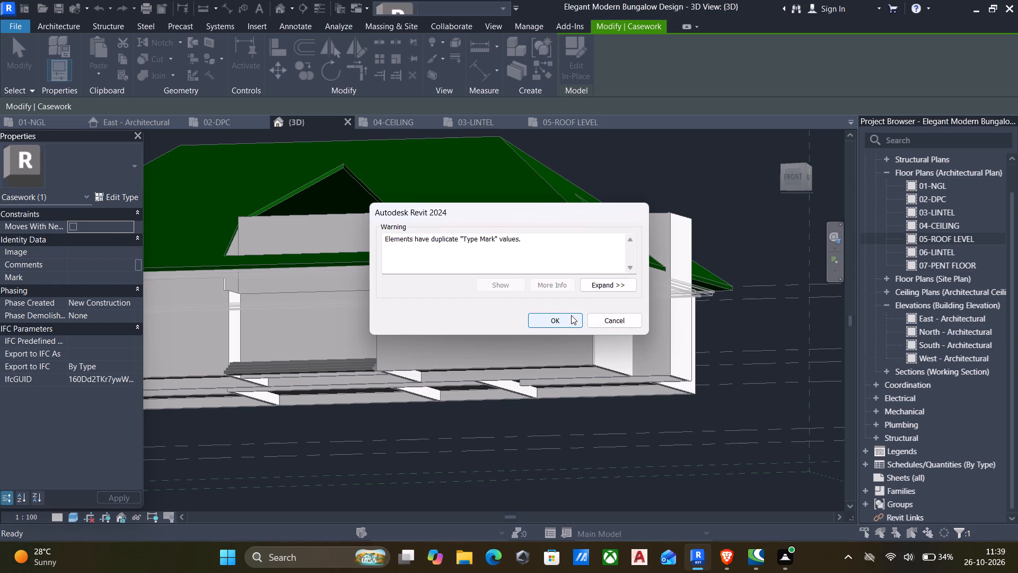
left_click(564, 322)
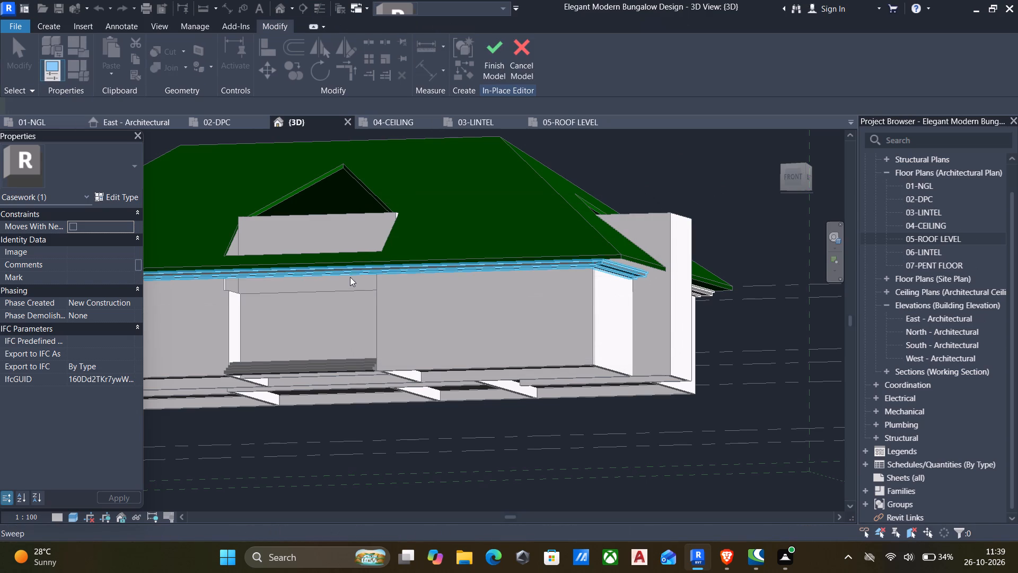
Show the building from the top in the Hidden Line visual style.
middle_click_drag(371, 288, 409, 460, "shift")
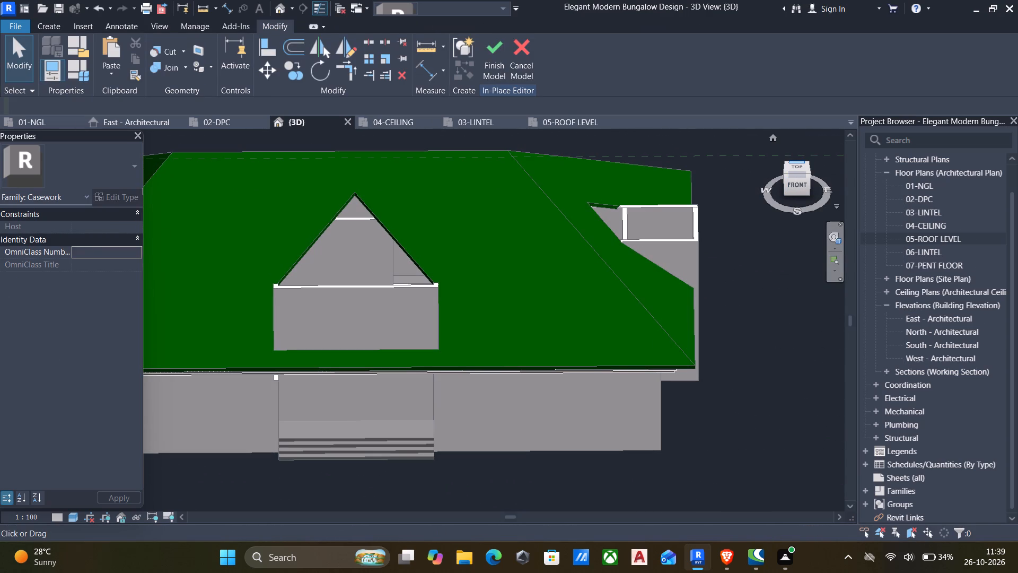
left_click(804, 171)
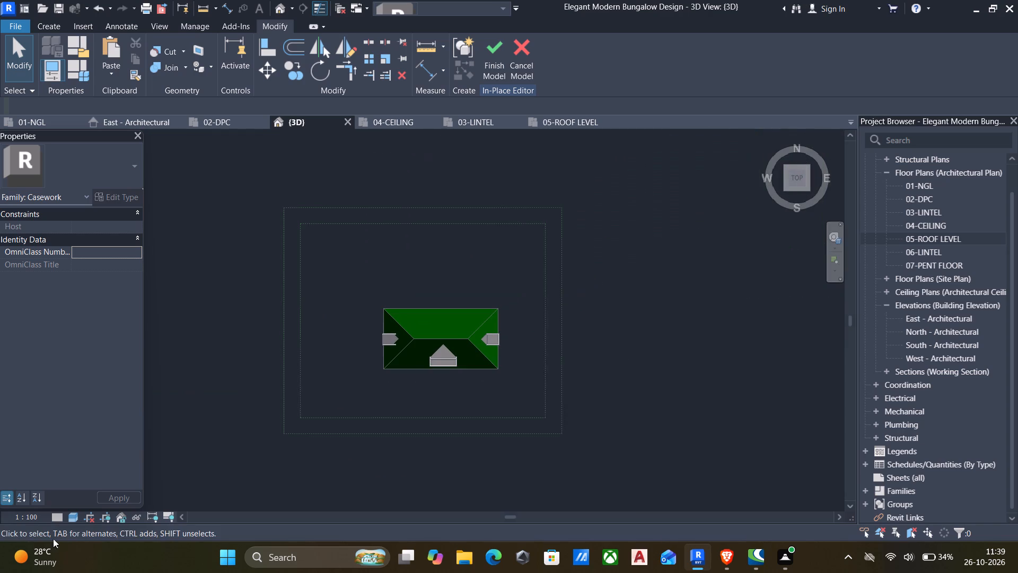
left_click(72, 517)
left_click(99, 454)
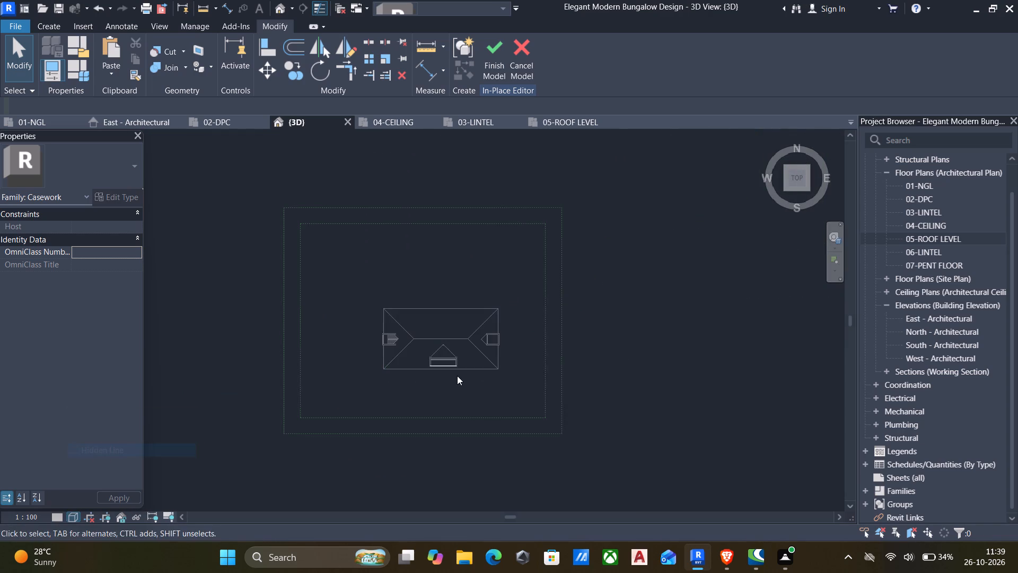
scroll(455, 371, "up", 5)
scroll(339, 325, "up", 5)
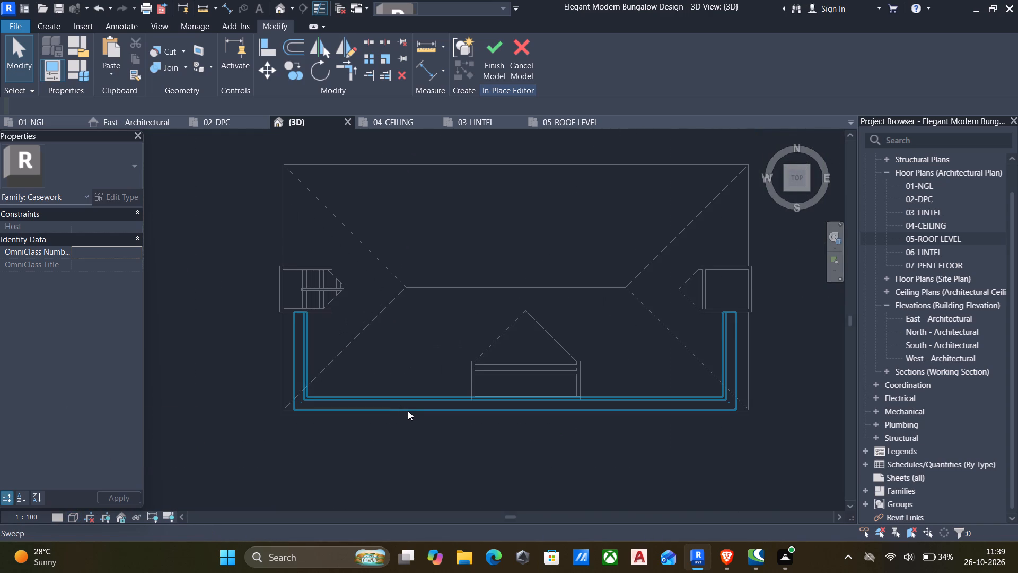
Copy the south eaves moulding sweep about 22 m away to the clear area west of the building.
left_click(428, 411)
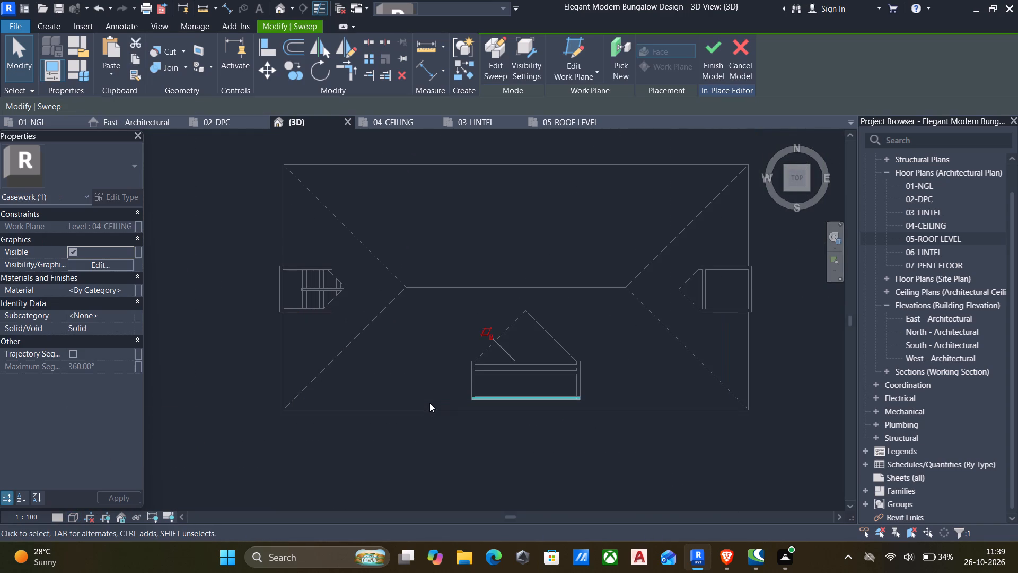
key("Escape")
left_click(352, 405)
key("Escape")
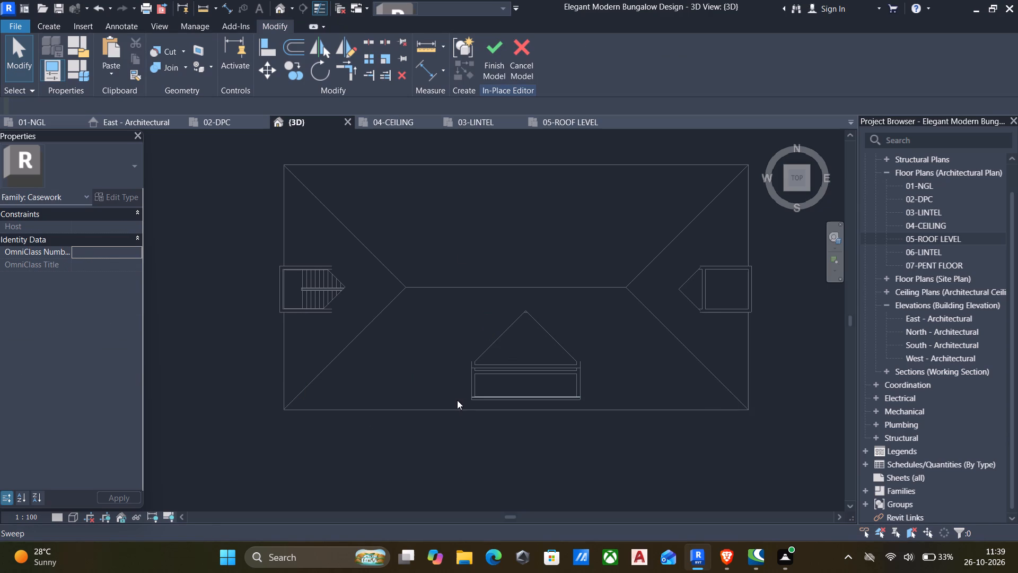
left_click(392, 409)
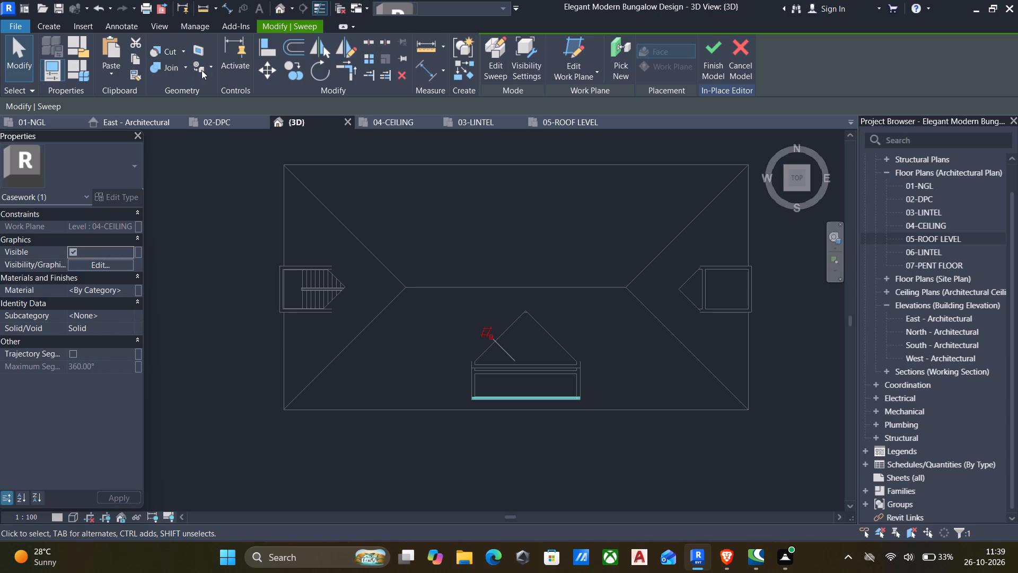
left_click(289, 76)
left_click(285, 410)
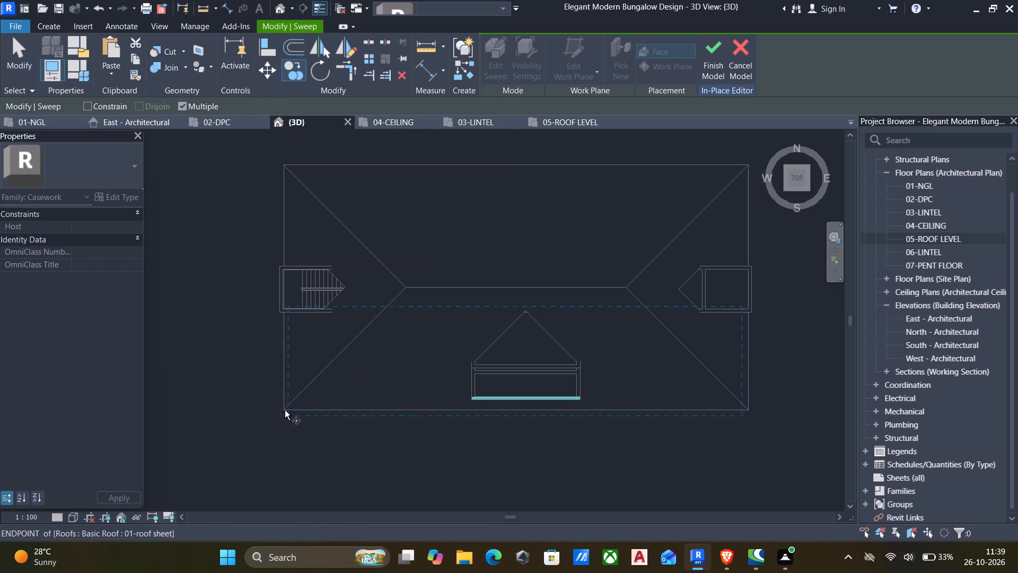
middle_click_drag(215, 348, 648, 413)
scroll(649, 413, "down", 1)
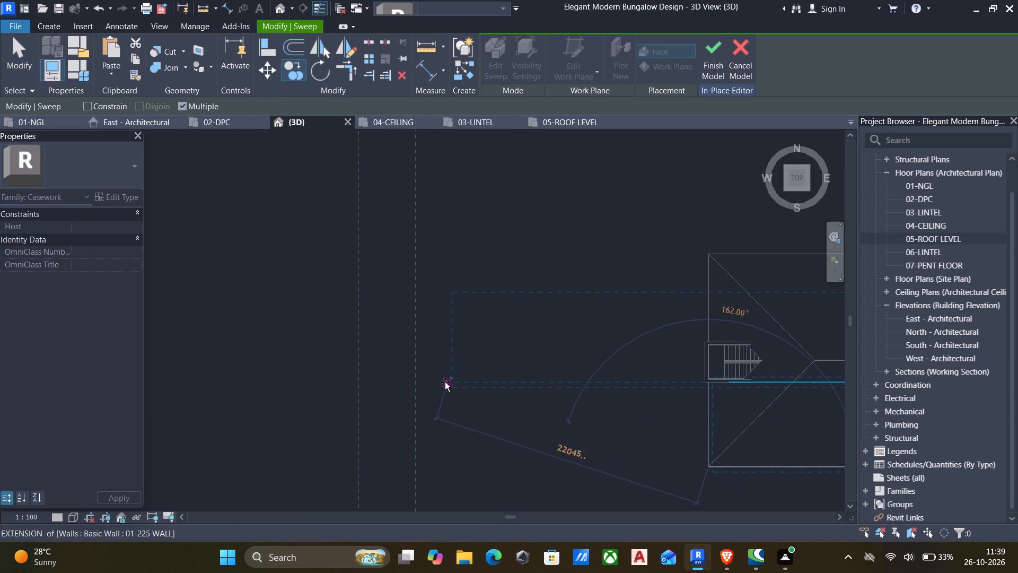
left_click(441, 382)
key("Escape")
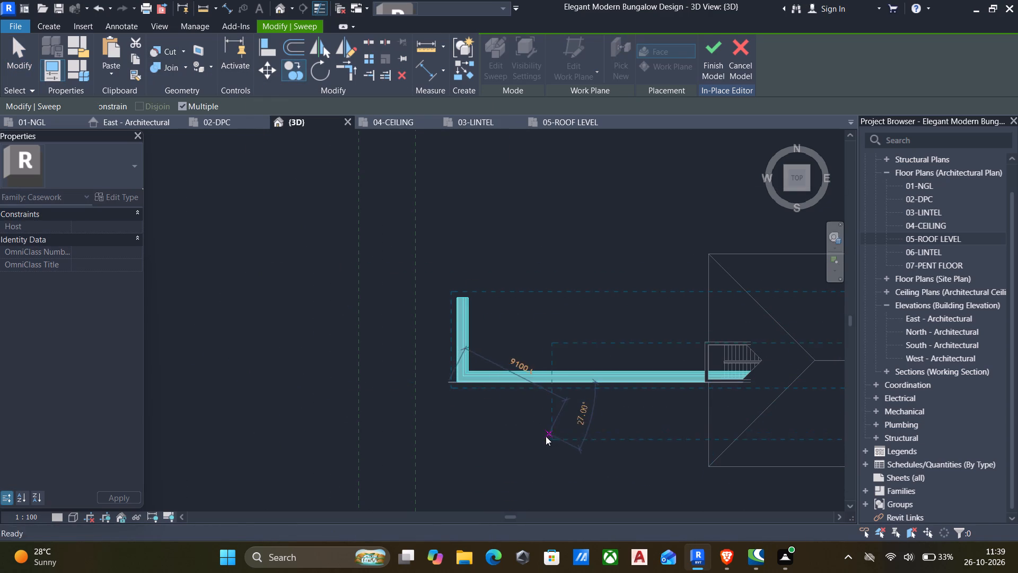
middle_click_drag(542, 438, 462, 405)
key("Escape")
Rotate the copied moulding sweep 90° clockwise so that its open side faces the building.
left_click(478, 349)
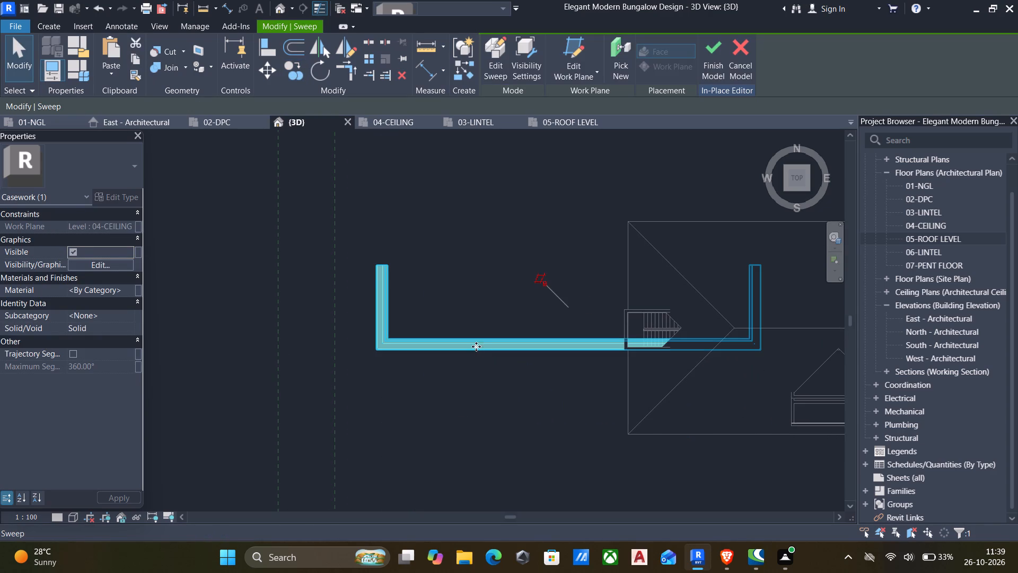
type("ro")
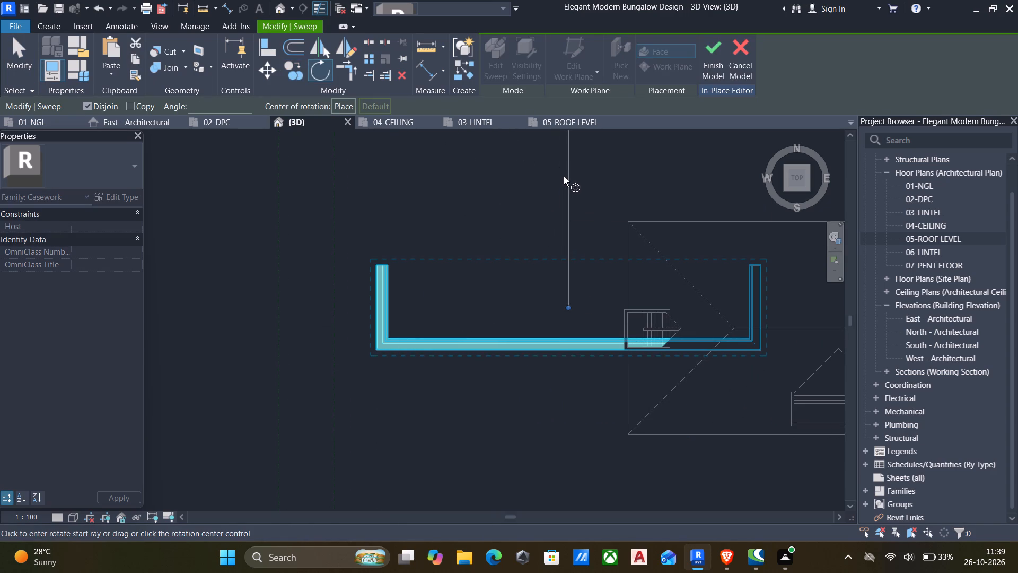
left_click(564, 177)
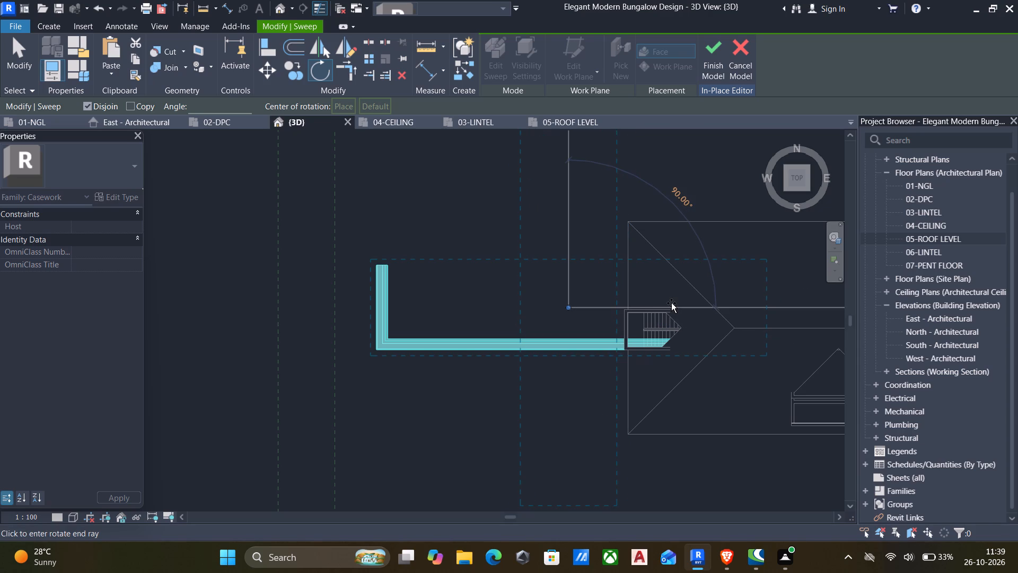
left_click(671, 303)
scroll(549, 292, "down", 5)
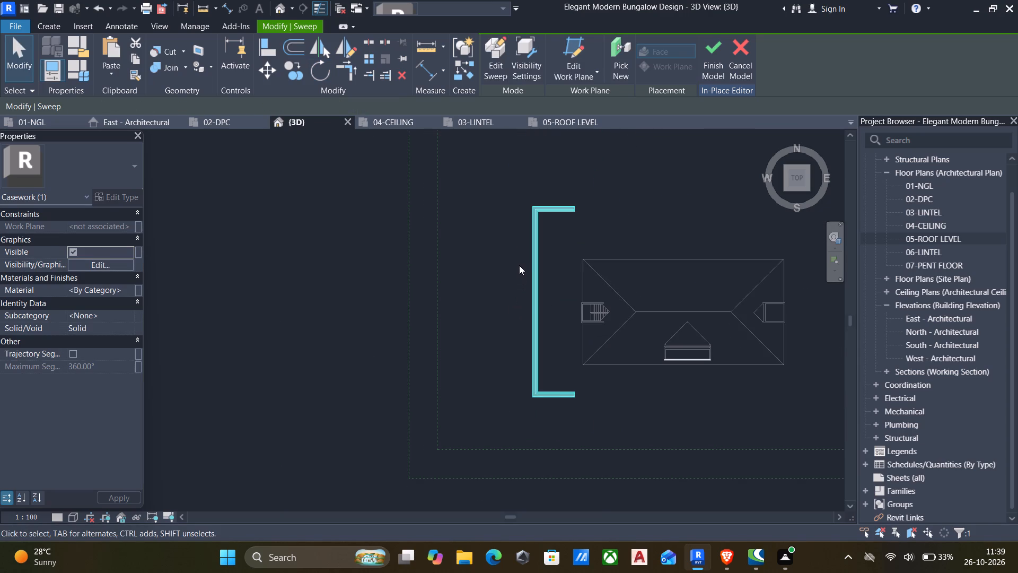
Open the rotated moulding sweep's path sketch and nudge its north segment about 11 m south, towards the west roof projection.
left_click(499, 68)
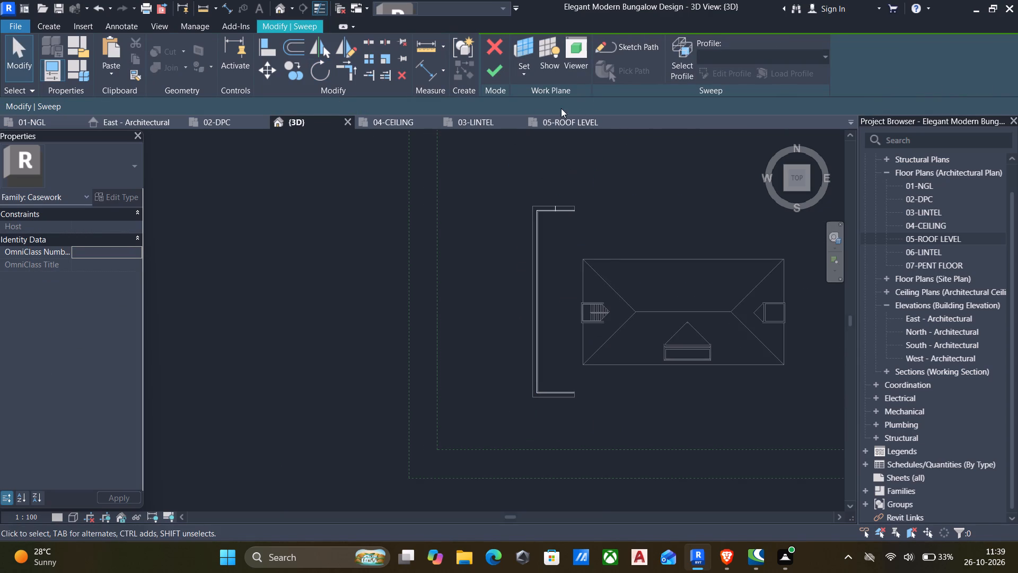
left_click(626, 49)
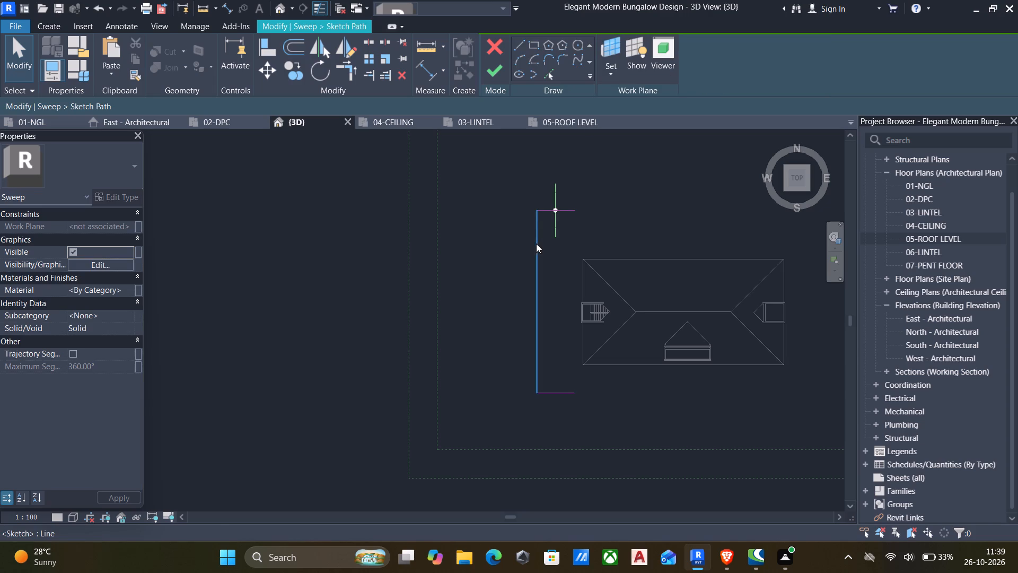
left_click(546, 214)
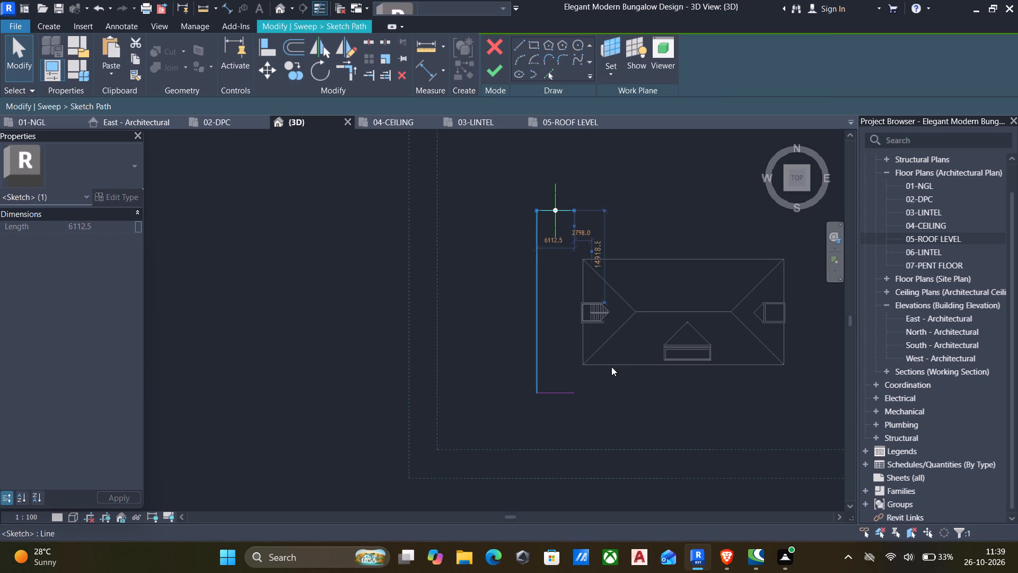
key("Down")
key("Down")
key("Down")
key("Down")
key("Down")
key("Down")
key("Down")
key("Down")
key("Down")
key("Down")
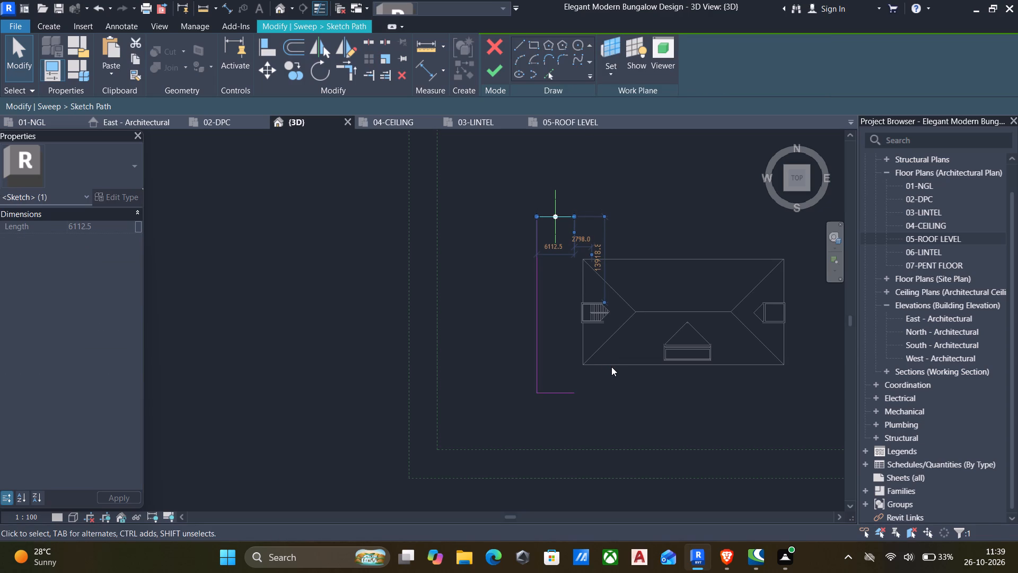
key("Down")
key("Down")
key("Down")
key("Down")
key("Down")
key("Down")
key("Down")
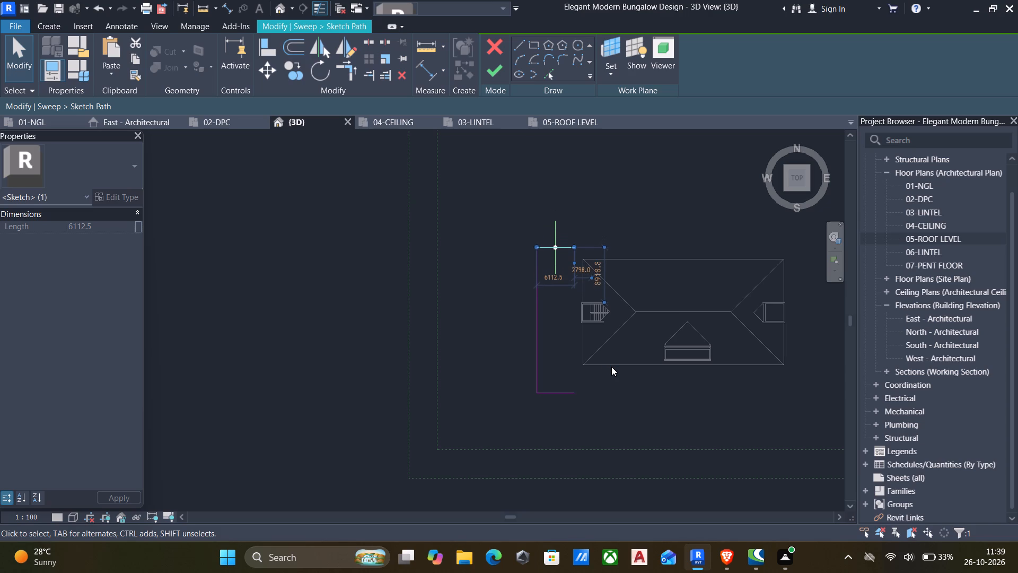
key("Down")
key("Down")
key("Down")
key("Down")
key("Down")
key("Down")
key("Down")
key("Down")
key("Down")
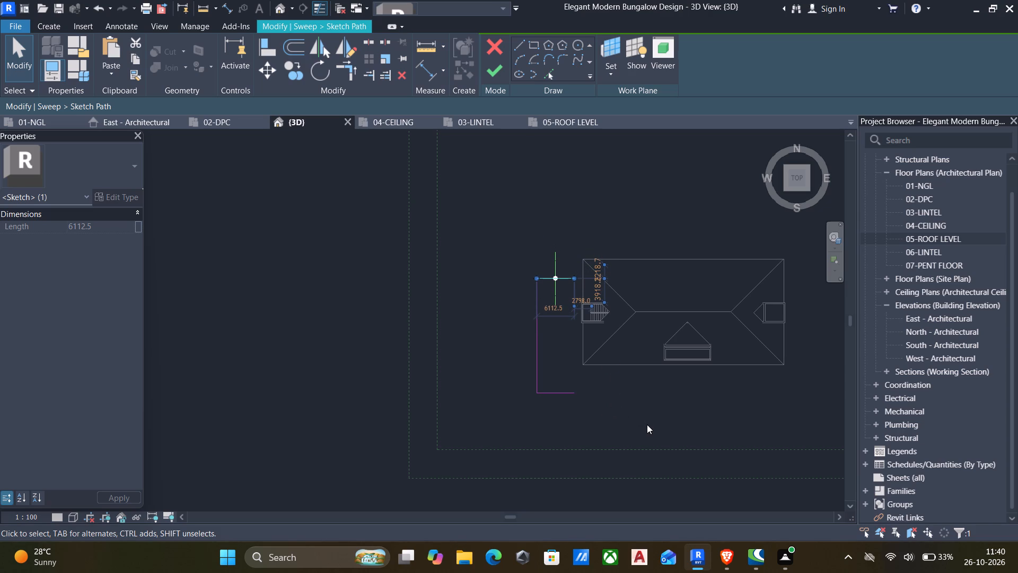
Align the path's north segment with the north outer edge of the west roof projection.
scroll(647, 425, "up", 3)
key("a")
key("l")
scroll(661, 396, "up", 5)
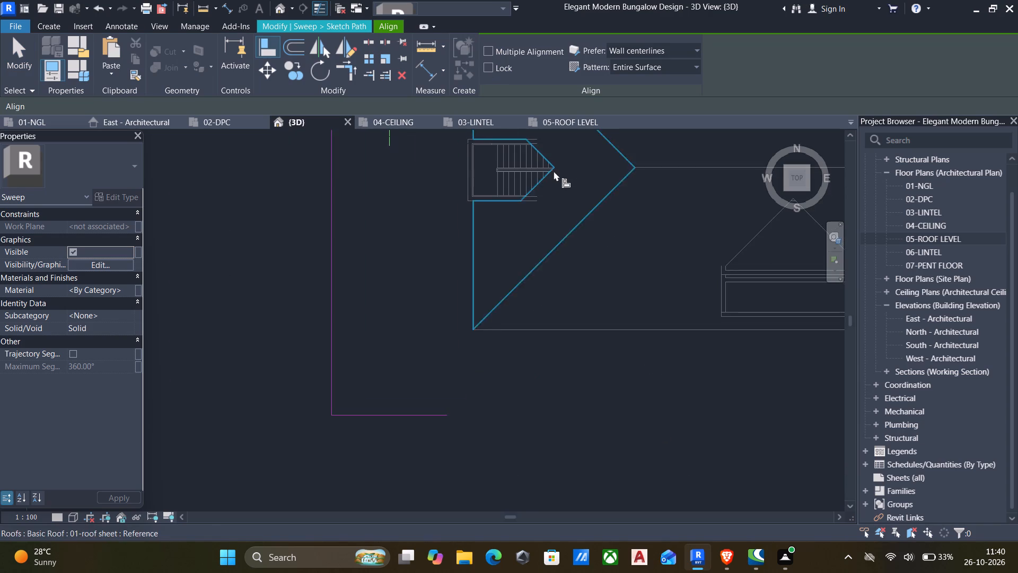
middle_click_drag(545, 179, 642, 472)
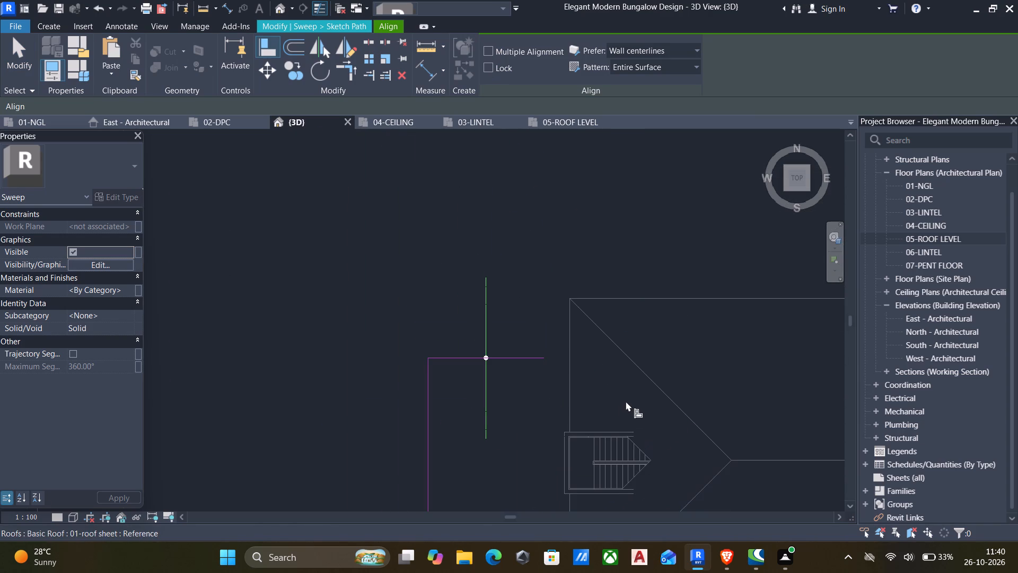
scroll(621, 446, "up", 5)
left_click(584, 421)
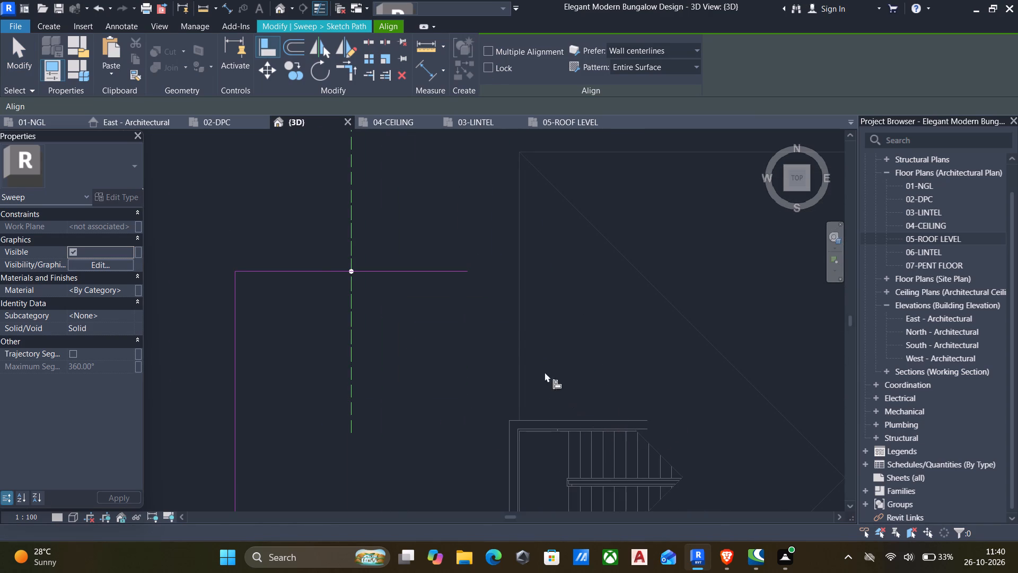
left_click(388, 271)
Align the path's south segment with the south outer wall face of the west roof projection.
scroll(437, 360, "down", 5)
middle_click_drag(445, 315, 454, 276)
middle_click_drag(476, 379, 463, 257)
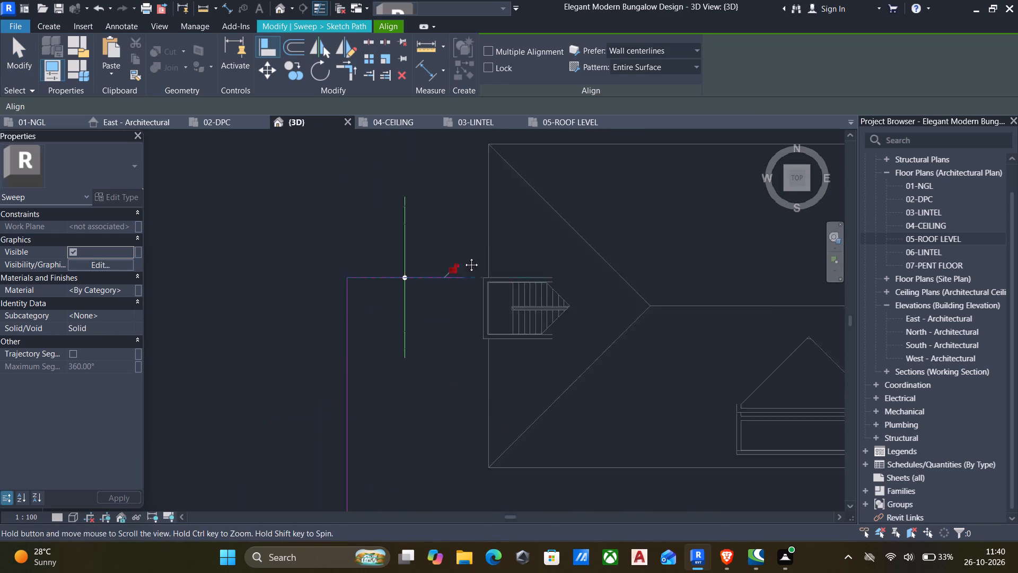
middle_click_drag(463, 257, 463, 255)
left_click(494, 293)
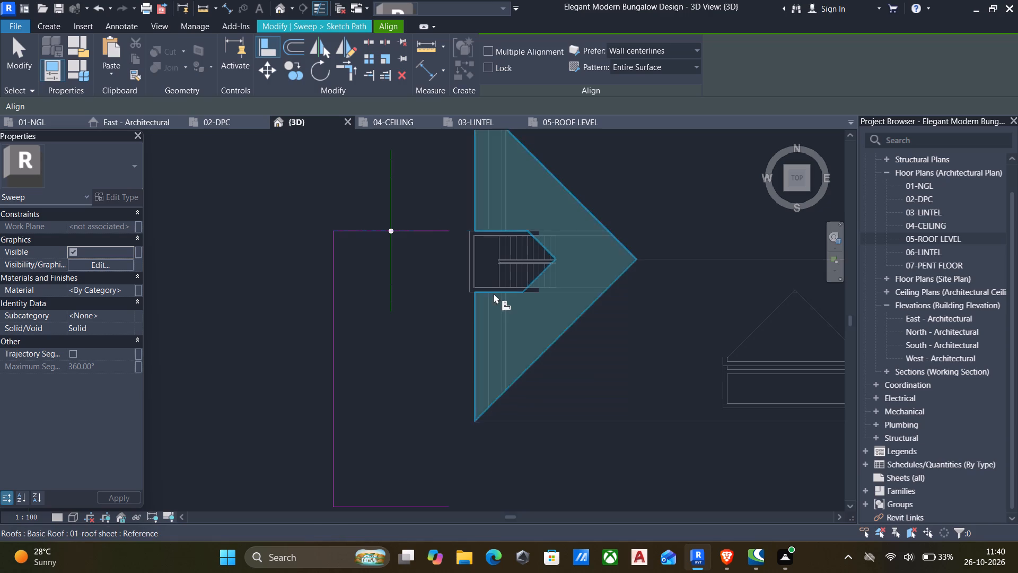
key("Escape")
type("al")
scroll(529, 294, "up", 4)
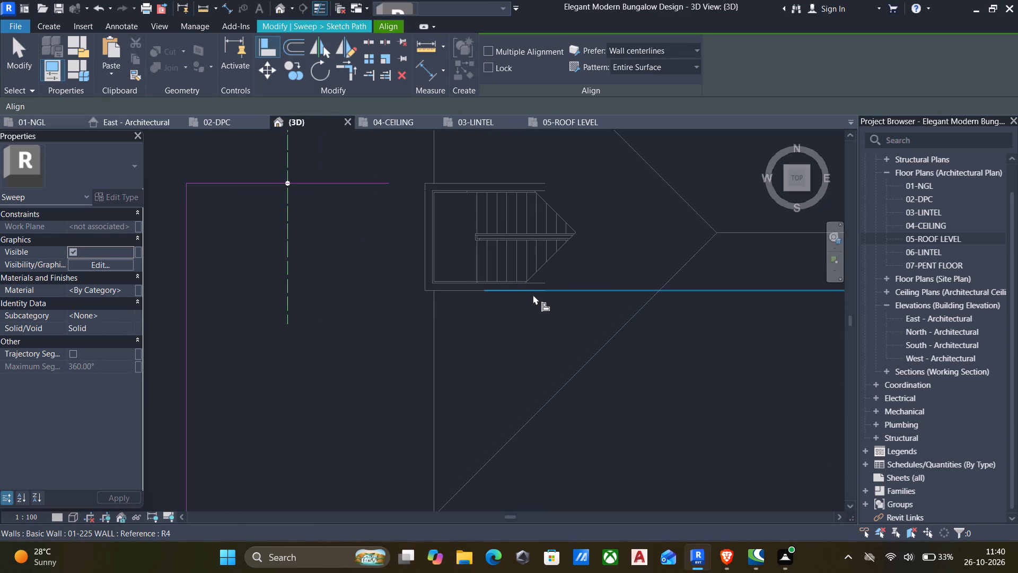
left_click(533, 294)
scroll(511, 310, "down", 5)
middle_click_drag(482, 357, 485, 321)
left_click(431, 465)
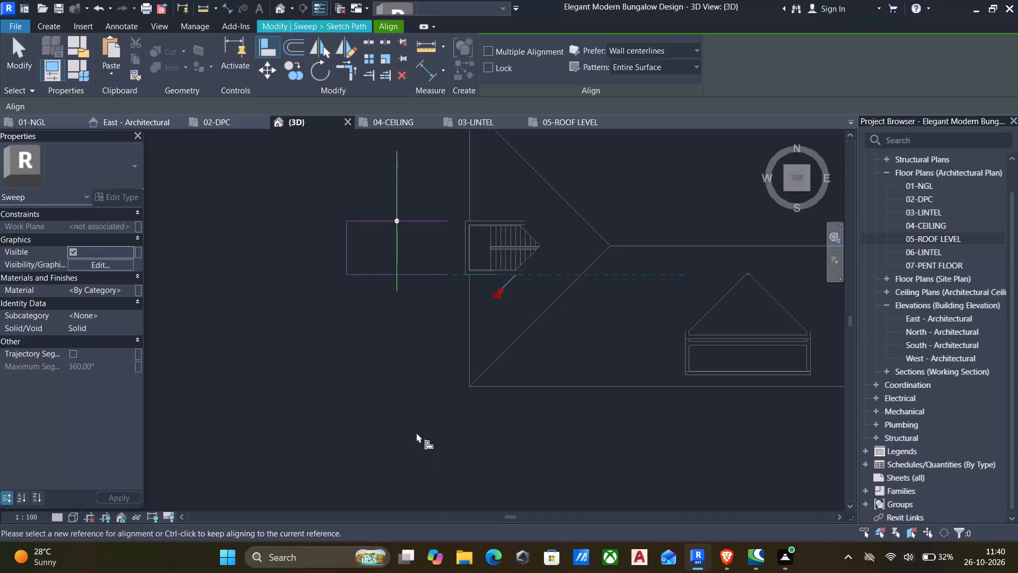
Align the path's long west segment with the west outer edge of the same projection.
scroll(453, 243, "up", 4)
left_click(471, 249)
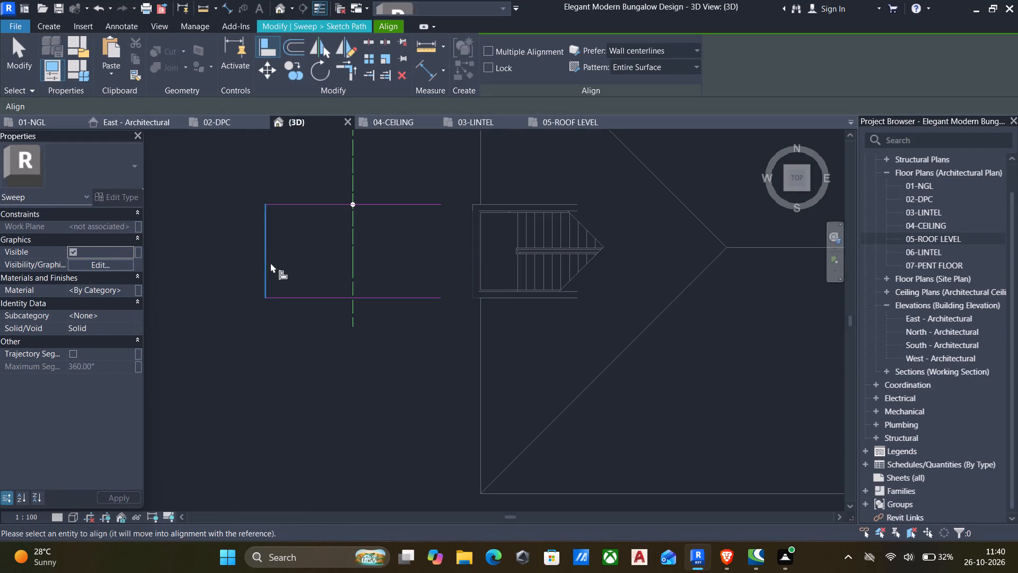
left_click(266, 264)
scroll(532, 202, "up", 4)
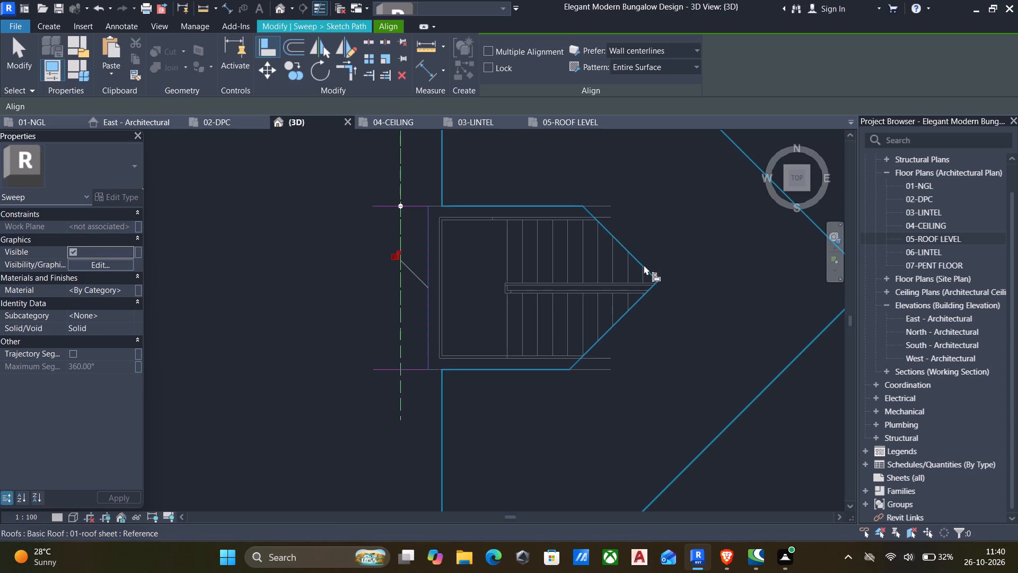
key("Escape")
key("Escape")
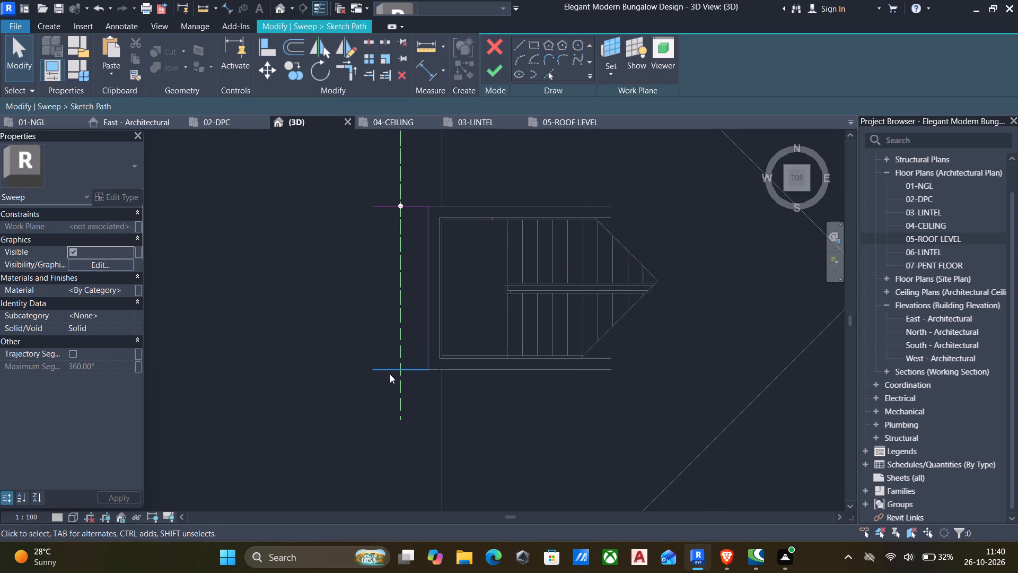
Stretch the east ends of the south and north path segments to just past the projection's pointed roof tip.
left_click(414, 370)
left_click_drag(431, 370, 663, 372)
key("Escape")
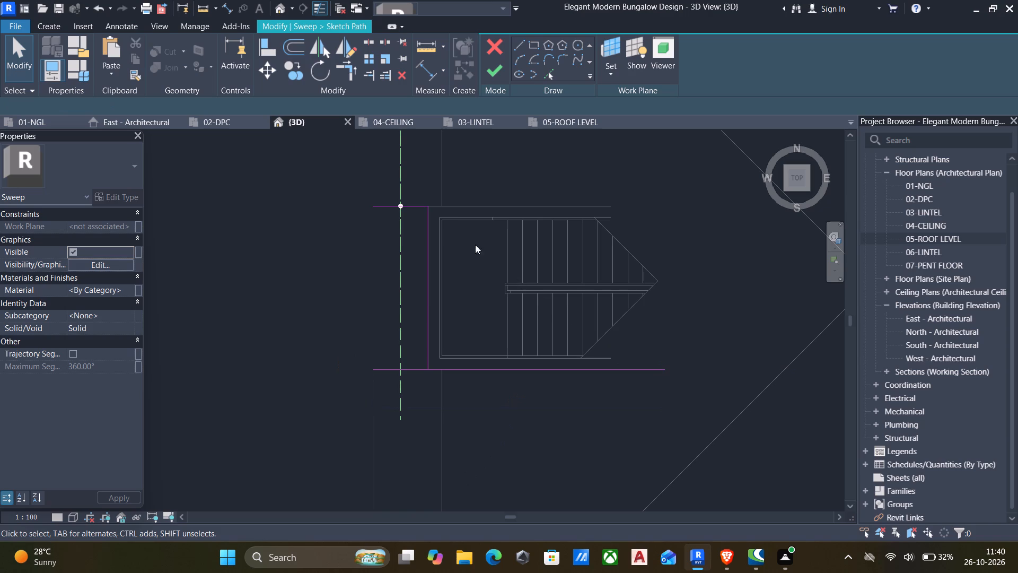
left_click(417, 207)
left_click_drag(431, 205, 440, 204)
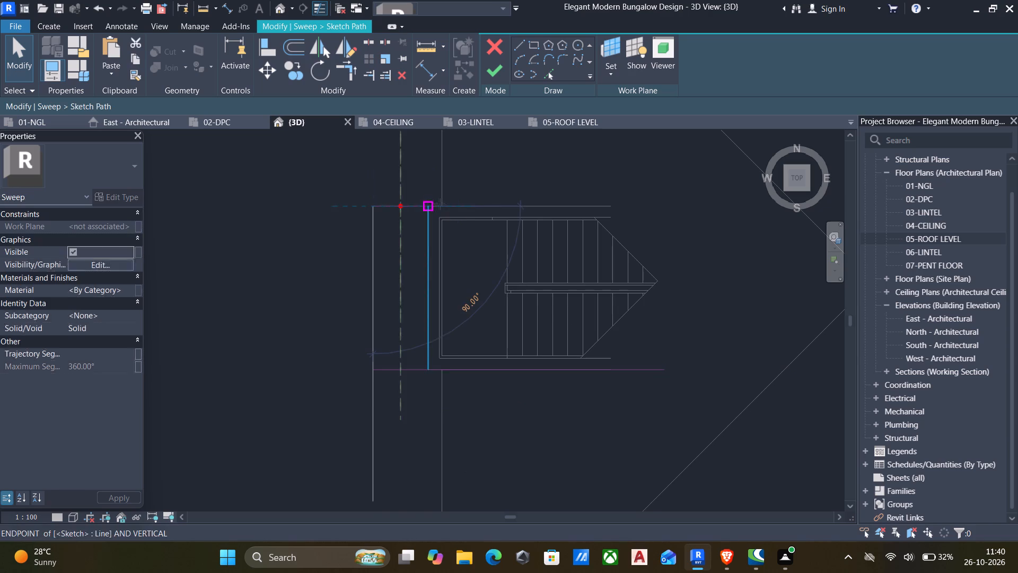
left_click_drag(440, 204, 626, 211)
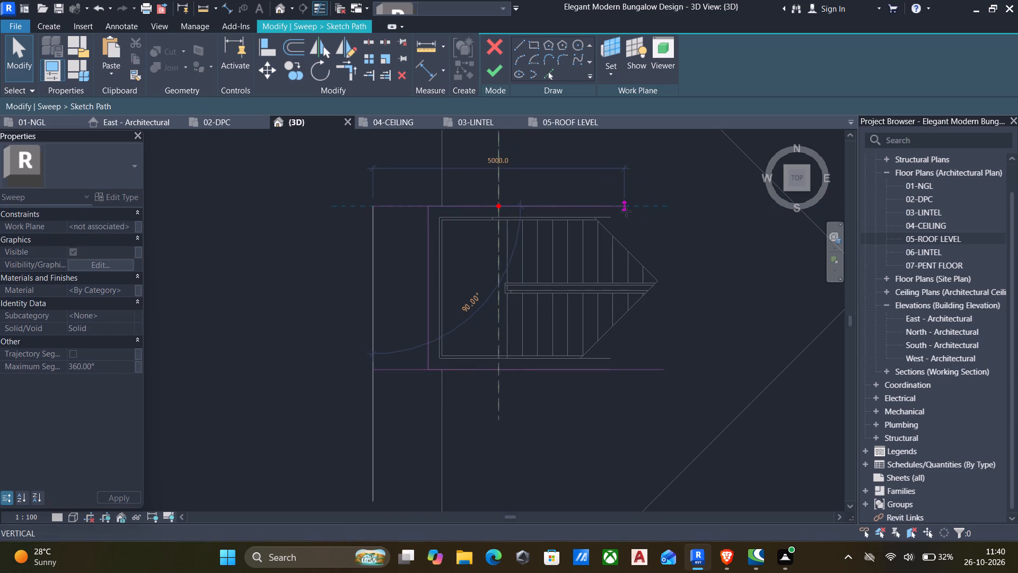
left_click_drag(626, 211, 666, 204)
key("Escape")
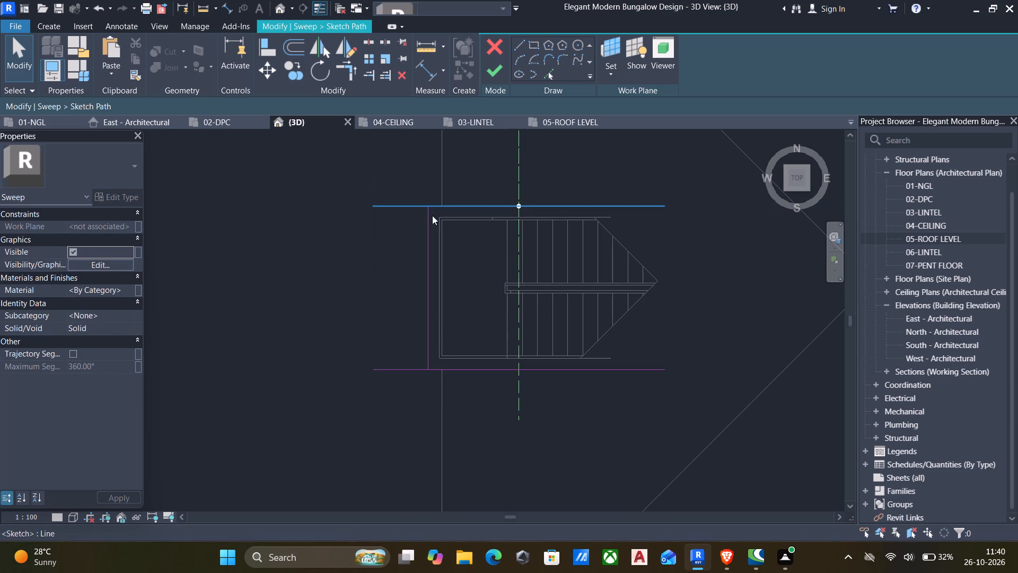
Trim the path's northwest and southwest corners, keeping the parts that wrap the projection as a U open to the east.
type("tr")
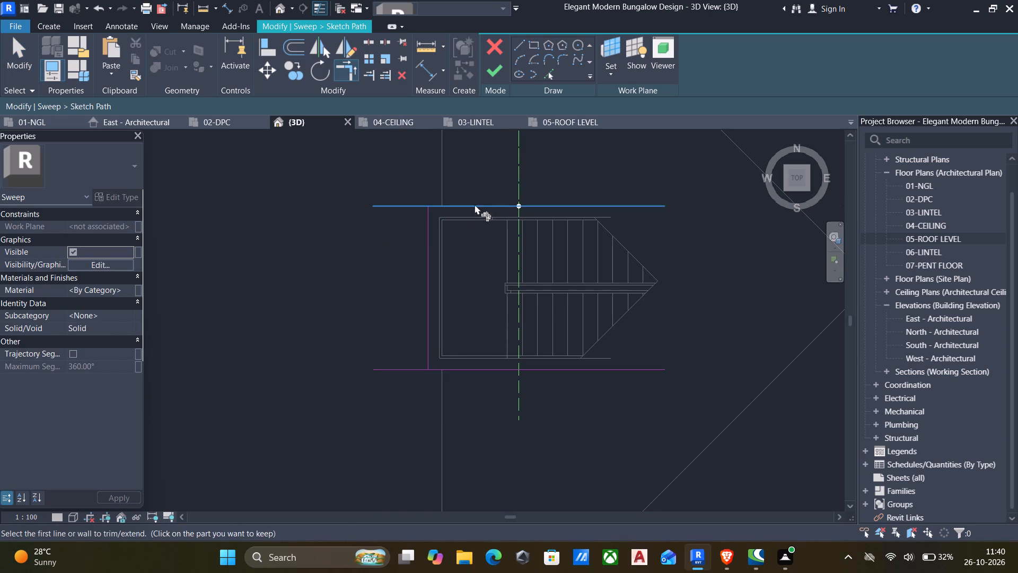
left_click(475, 204)
left_click(429, 250)
left_click(455, 367)
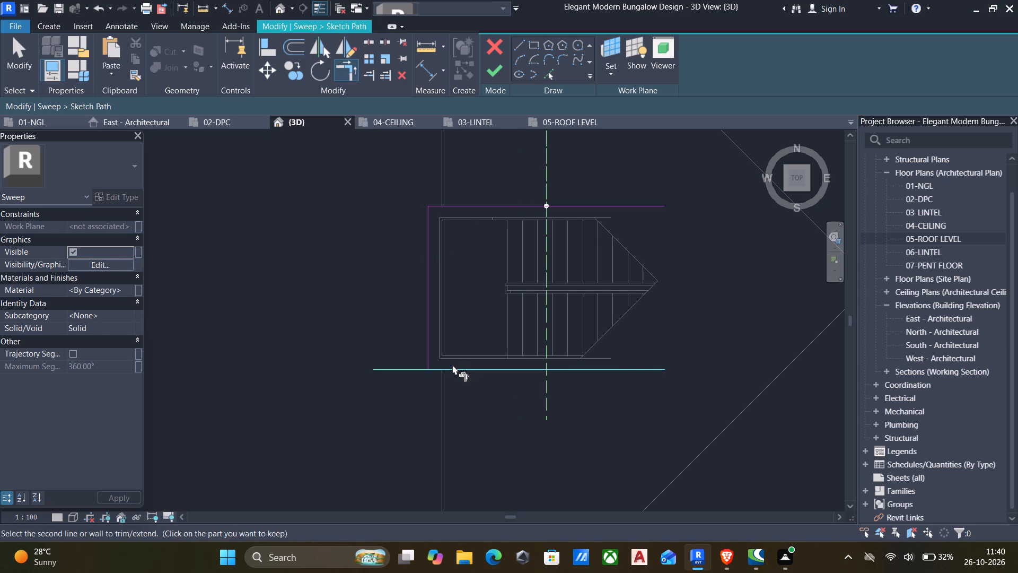
left_click(427, 348)
scroll(364, 334, "down", 4)
middle_click_drag(343, 339, 320, 344)
scroll(320, 344, "up", 1)
key("Escape")
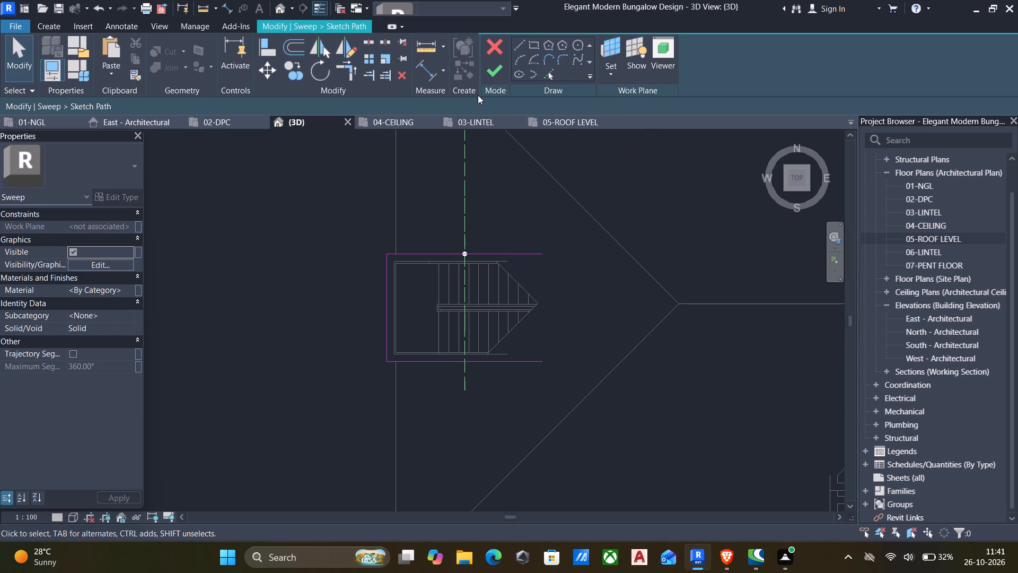
Finish the path sketch and the sweep edit so the moulding wraps the west roof projection.
left_click(489, 72)
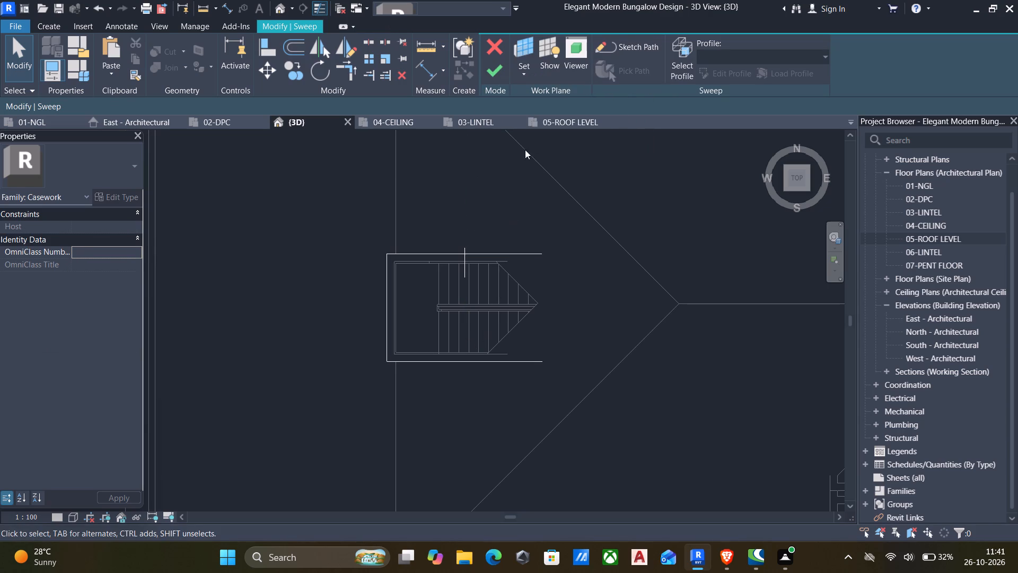
scroll(471, 181, "down", 4)
left_click(454, 224)
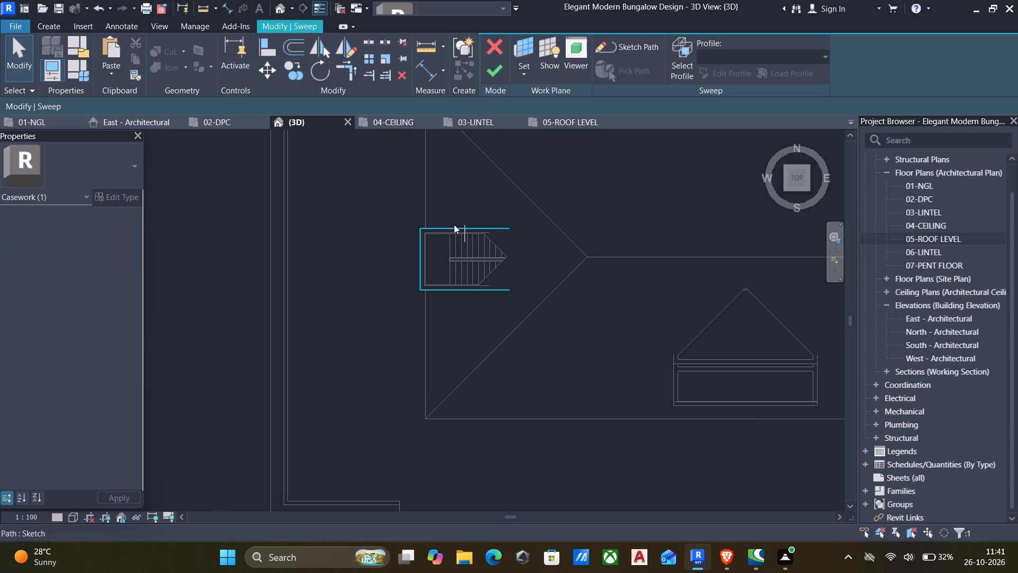
scroll(550, 263, "down", 5)
middle_click_drag(554, 271, 410, 317)
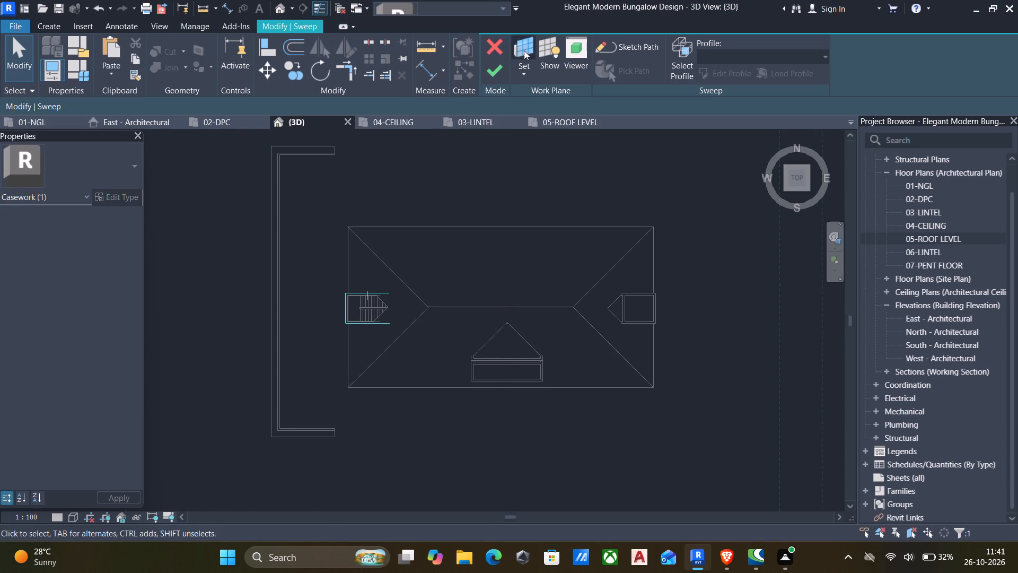
left_click(492, 71)
Set the wrapped moulding sweep's work plane to Level : 07-PENT FLOOR.
scroll(338, 314, "up", 5)
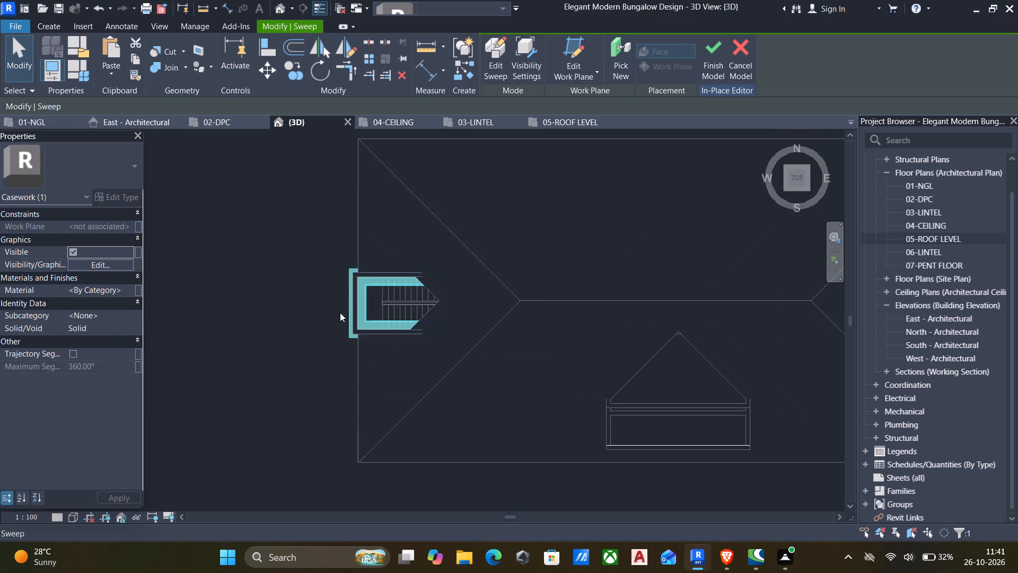
scroll(359, 298, "up", 5)
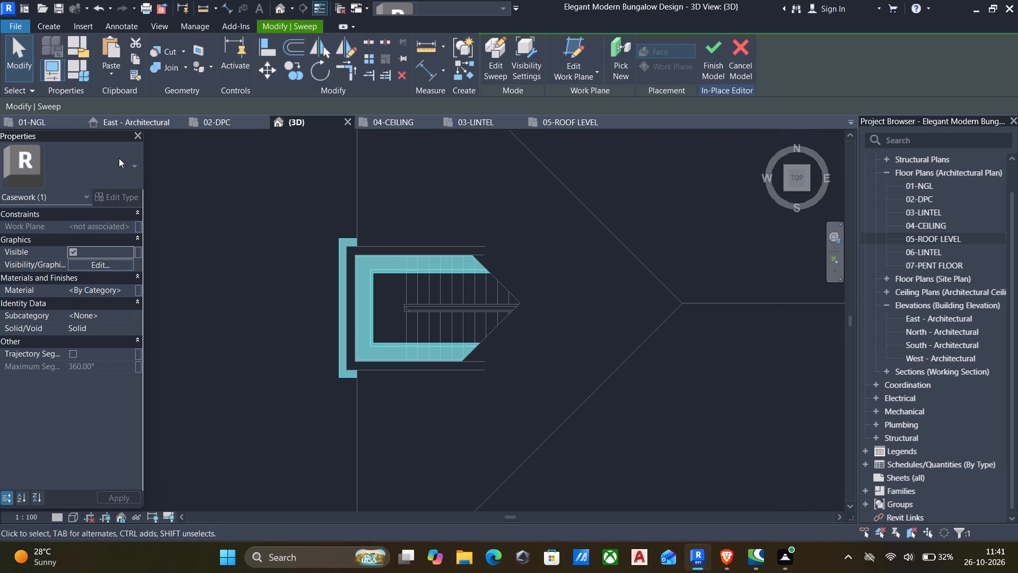
left_click(570, 66)
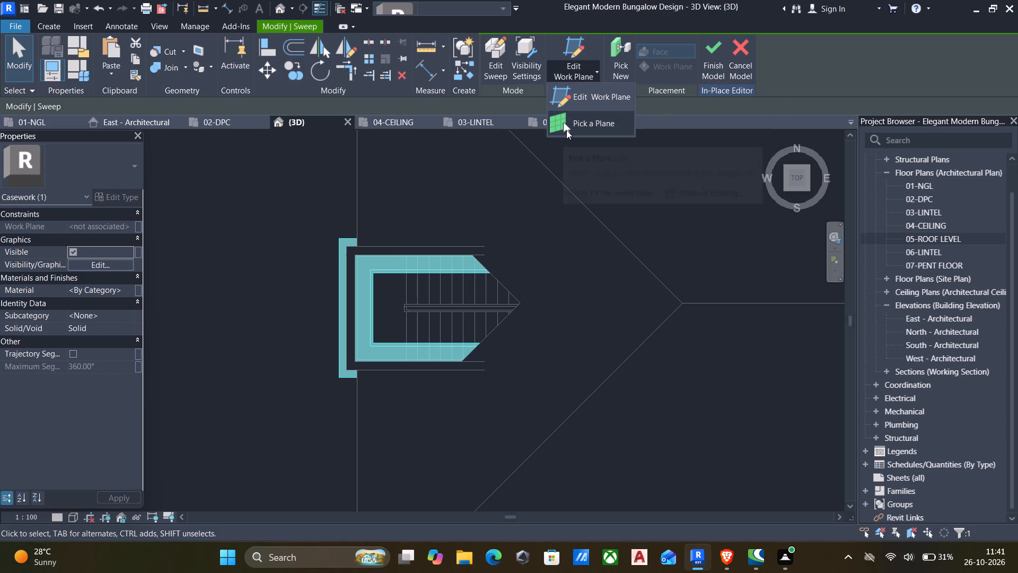
left_click(592, 102)
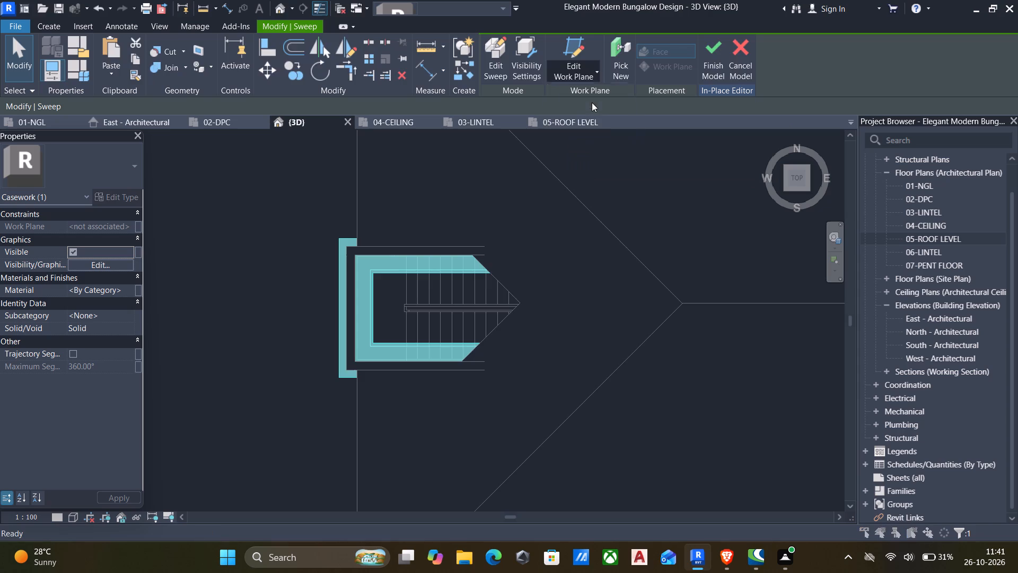
left_click(550, 281)
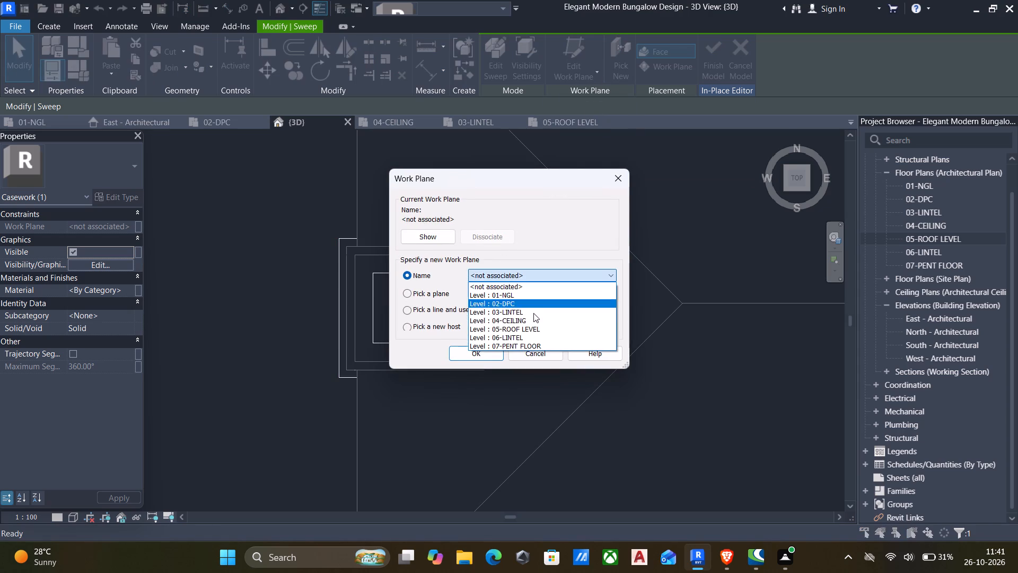
left_click(512, 341)
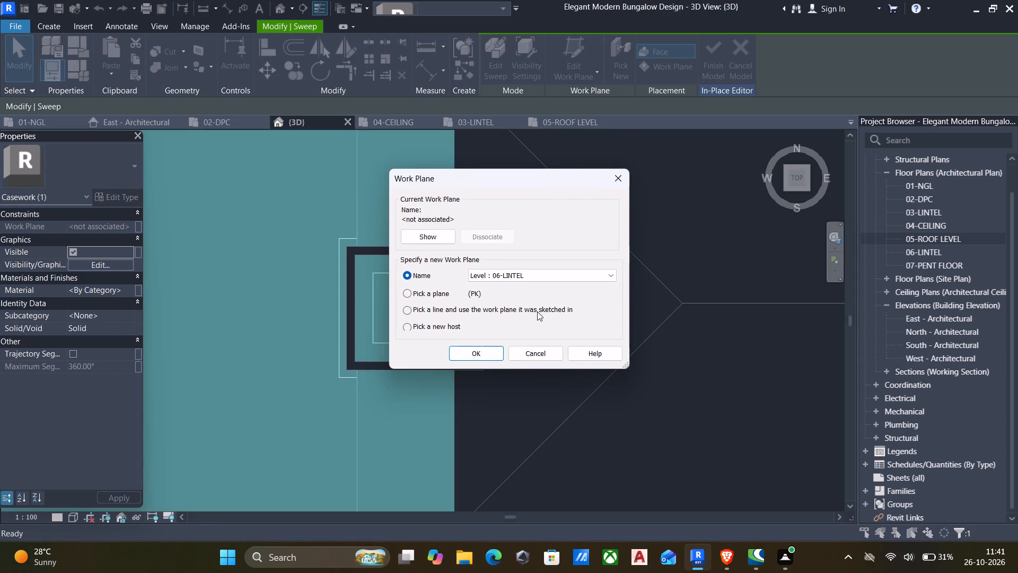
left_click(545, 273)
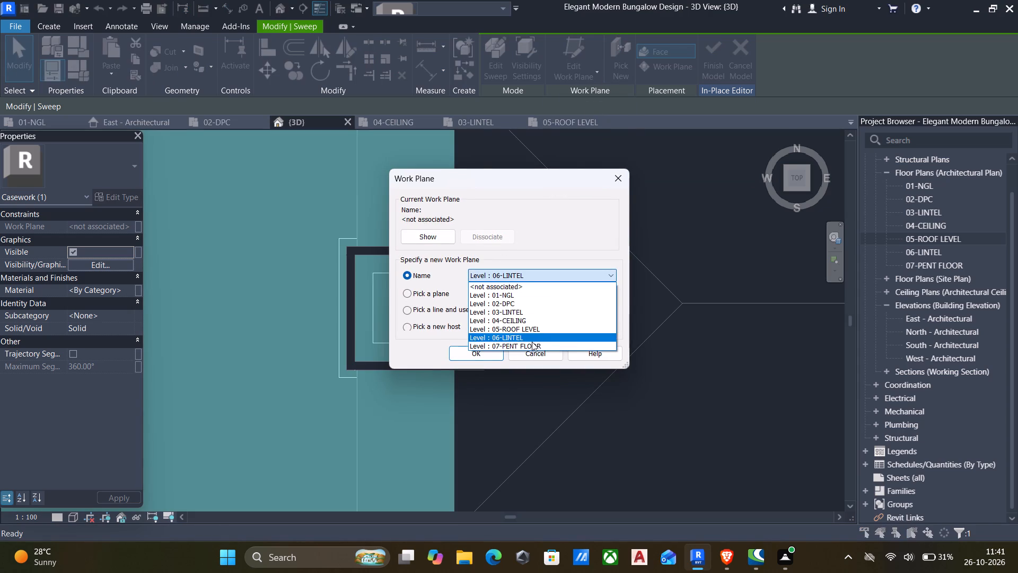
left_click(528, 345)
scroll(519, 340, "down", 6)
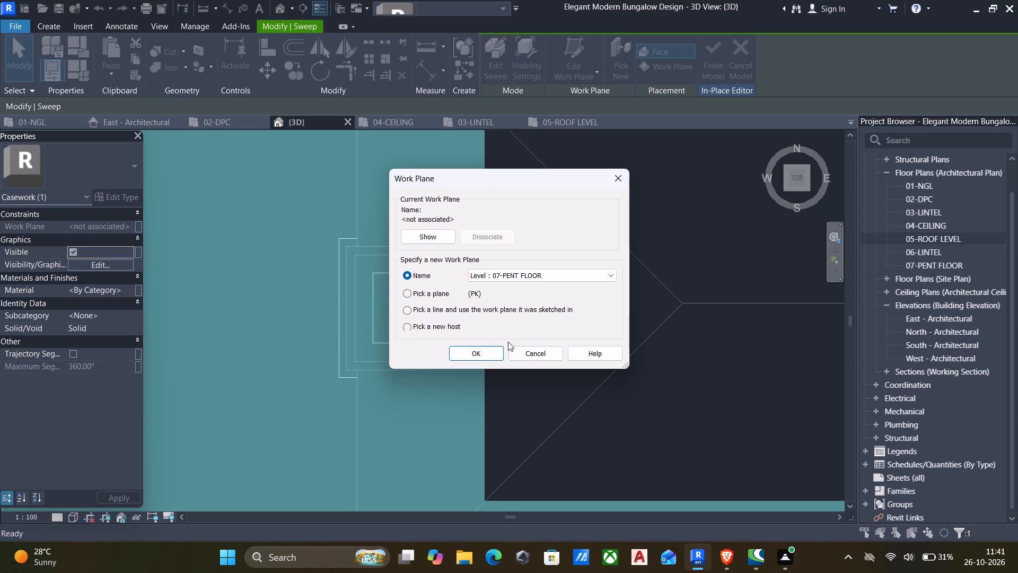
left_click(470, 353)
scroll(318, 332, "down", 6)
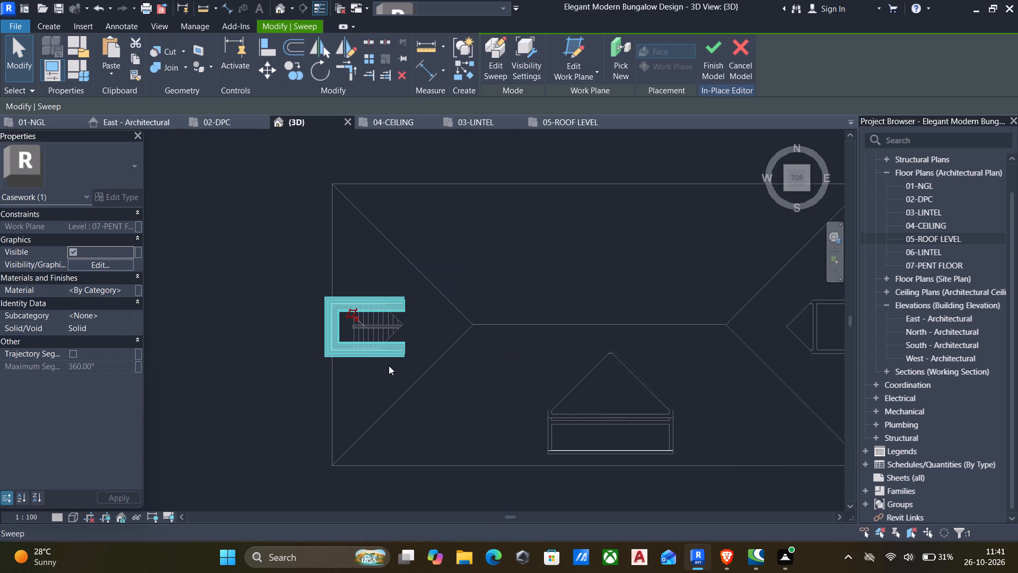
Mirror a copy of the west projection's moulding sweep to the east side about the north–south axis through the south roof edge's midpoint.
middle_click_drag(394, 366, 372, 372)
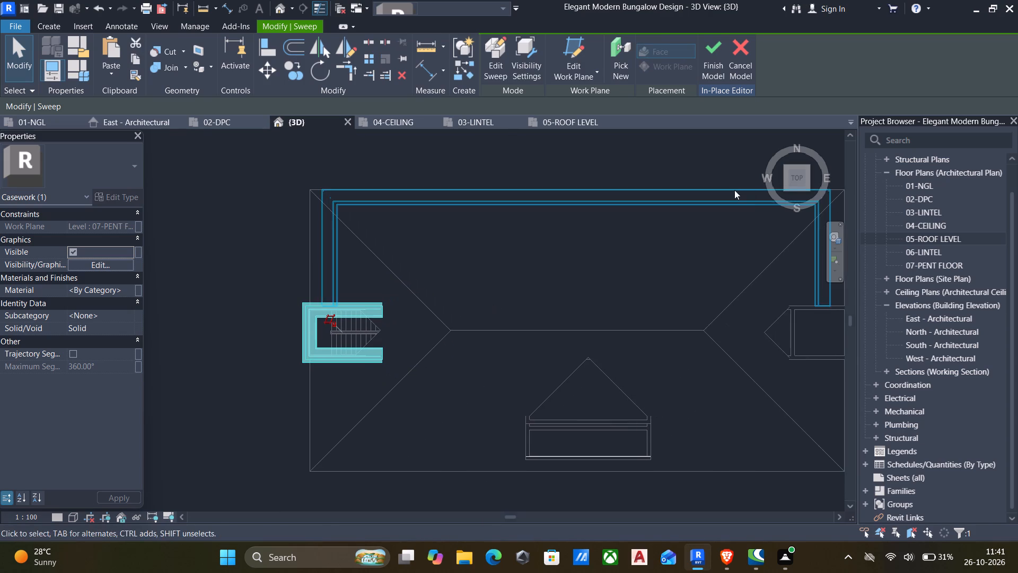
scroll(532, 293, "down", 4)
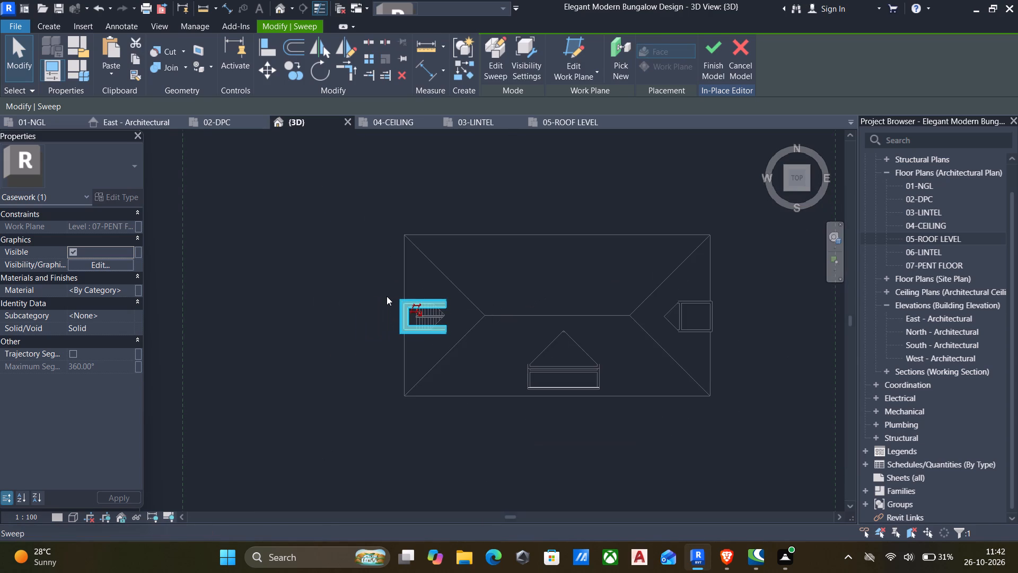
type("dm")
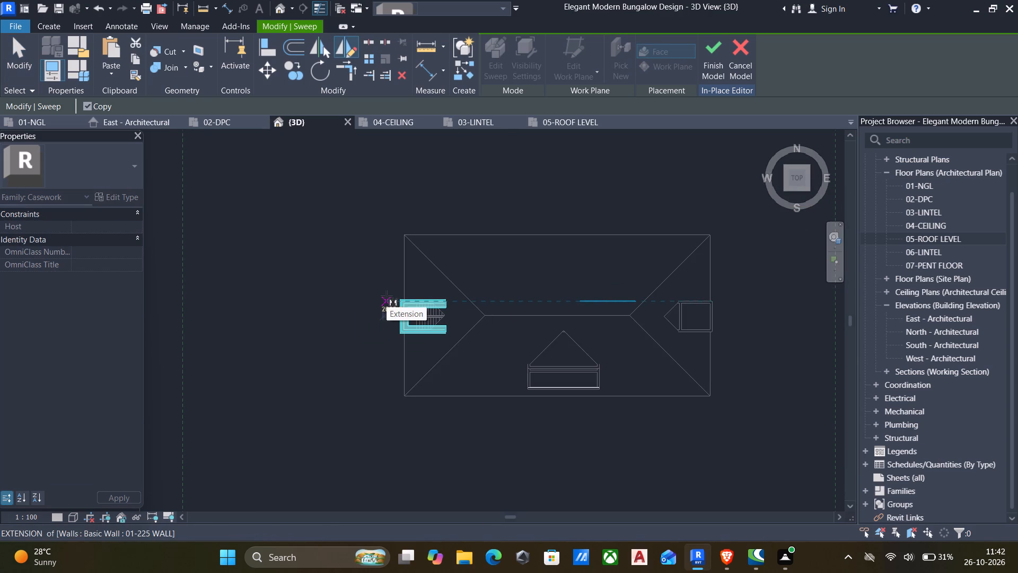
left_click(564, 399)
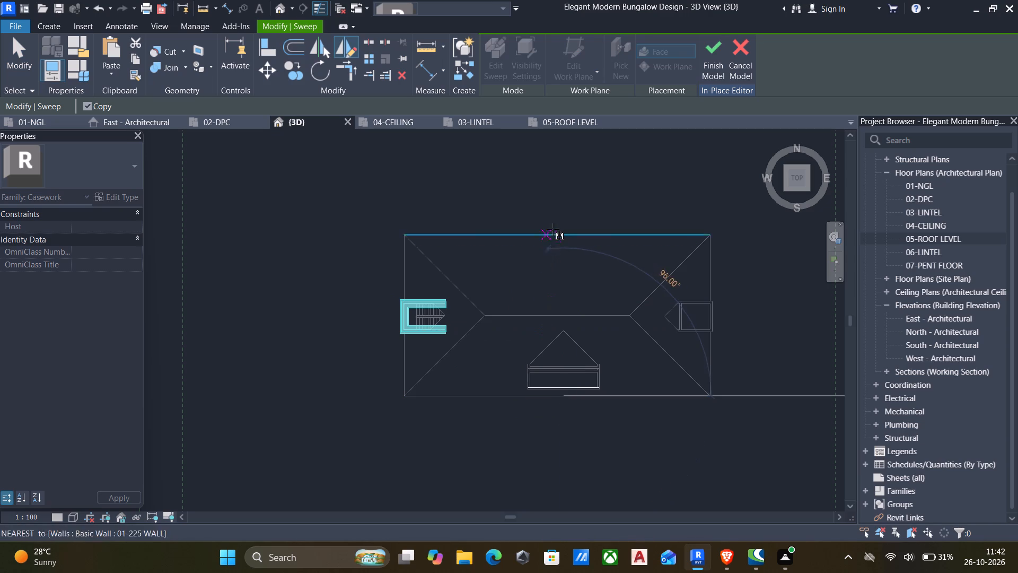
left_click(568, 178)
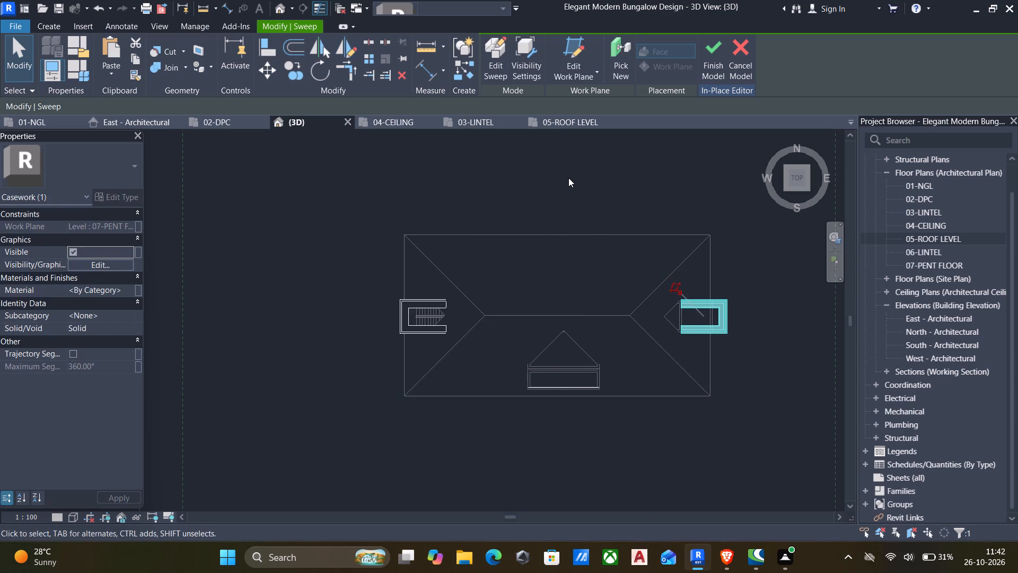
scroll(568, 178, "up", 3)
key("Escape")
middle_click_drag(645, 301, 520, 187)
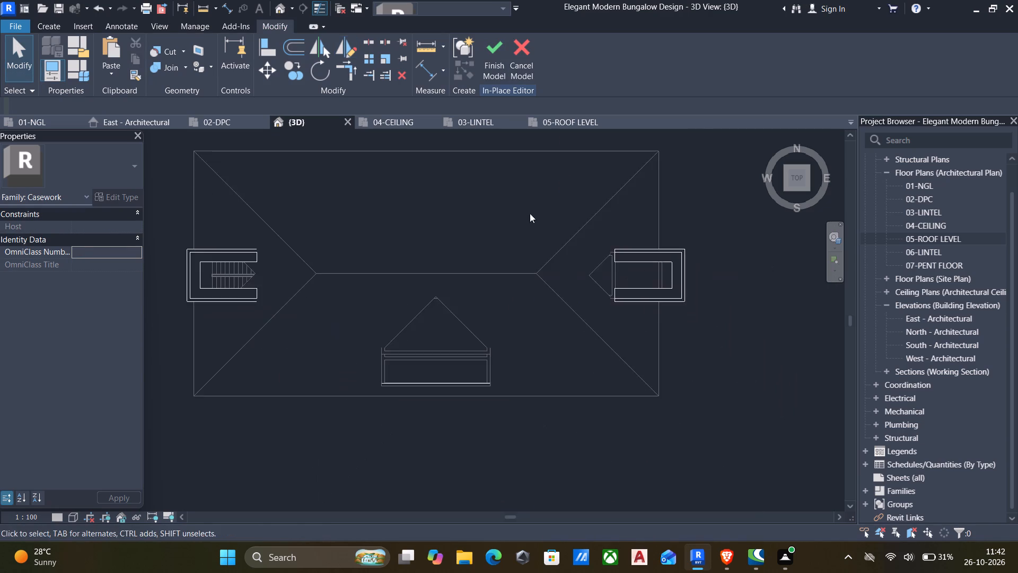
Temporarily hide the mirrored east sweep to examine the roof projection beneath it, and restore the hidden element.
scroll(634, 279, "up", 2)
left_click(694, 291)
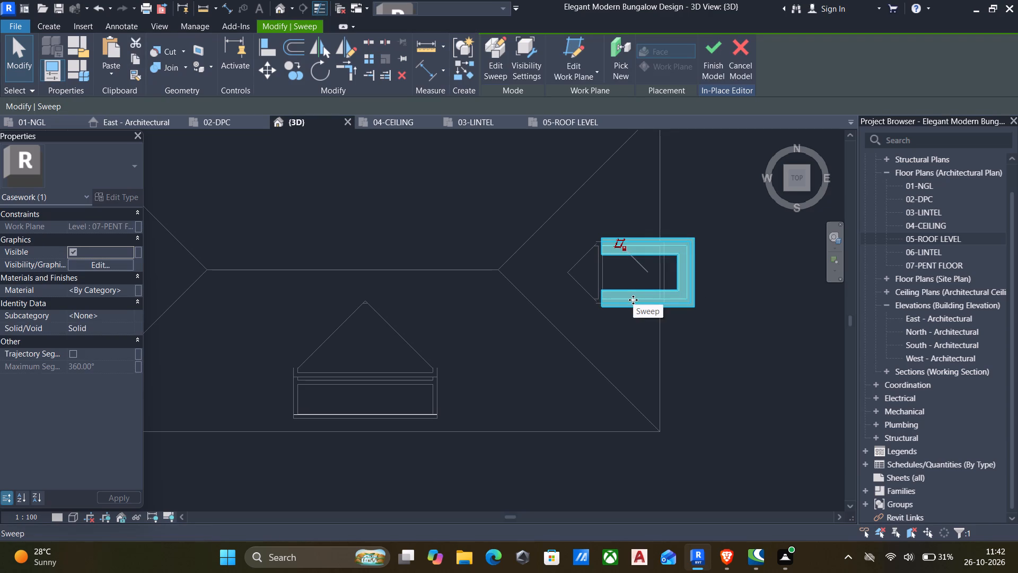
type("hh")
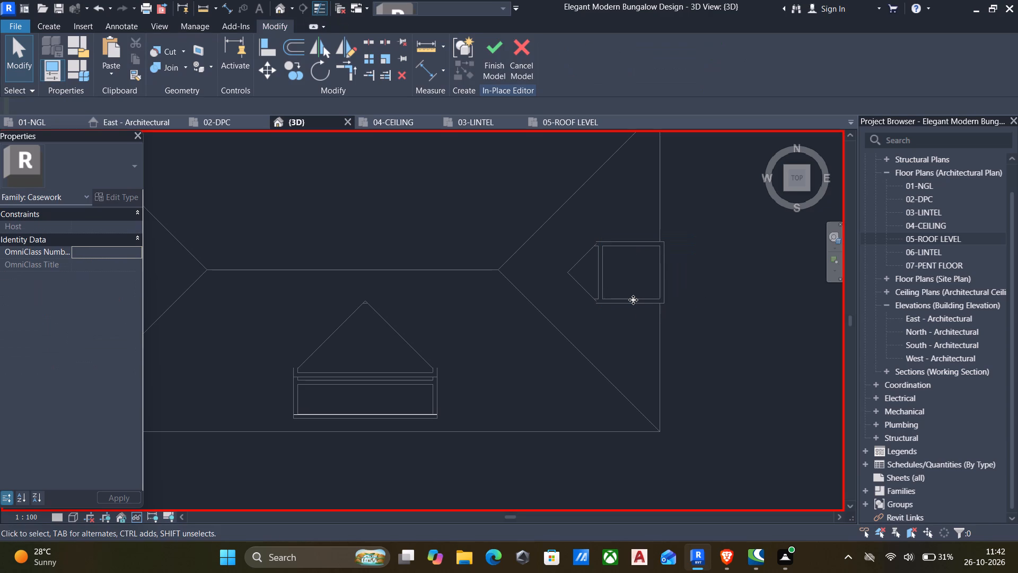
type("hr")
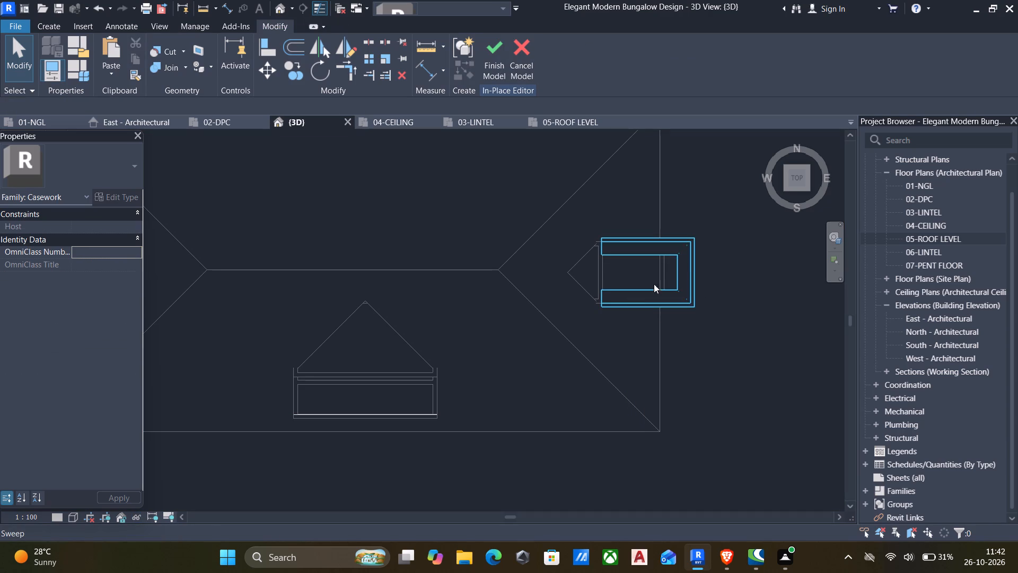
Open the east sweep's path sketch and align its east segment with the east edge of the roof projection.
scroll(556, 285, "down", 3)
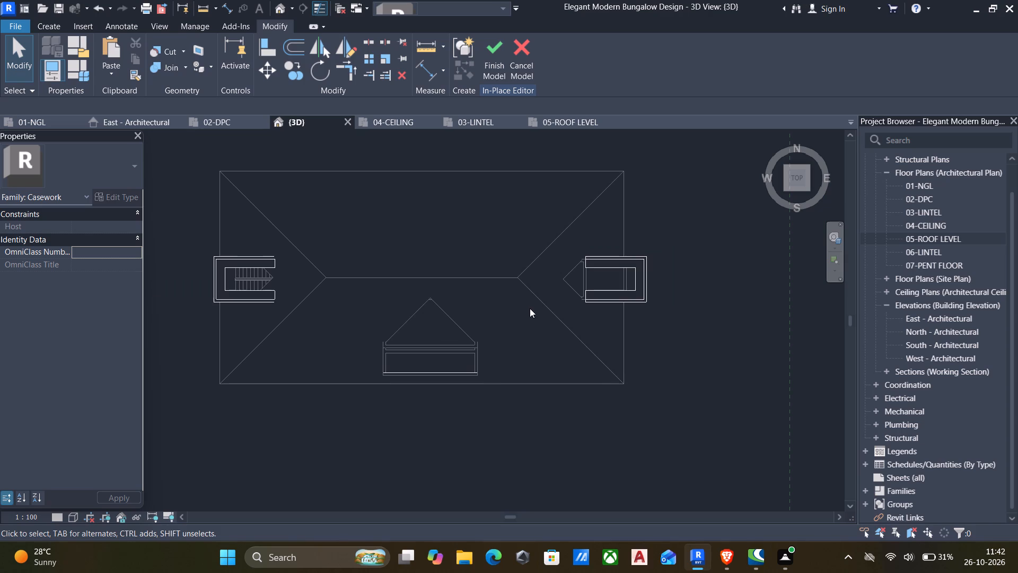
left_click(648, 280)
left_click(493, 65)
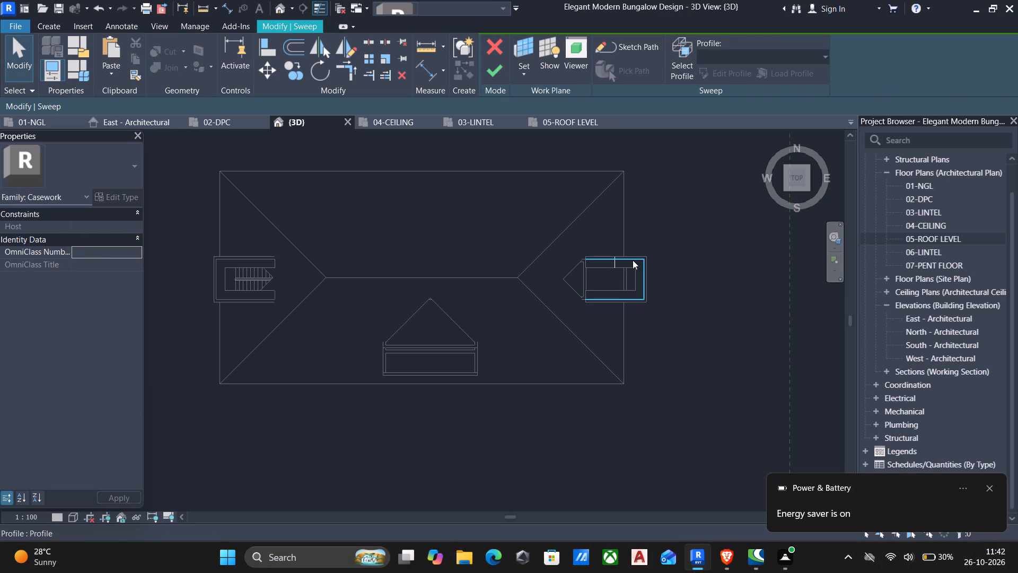
left_click(618, 44)
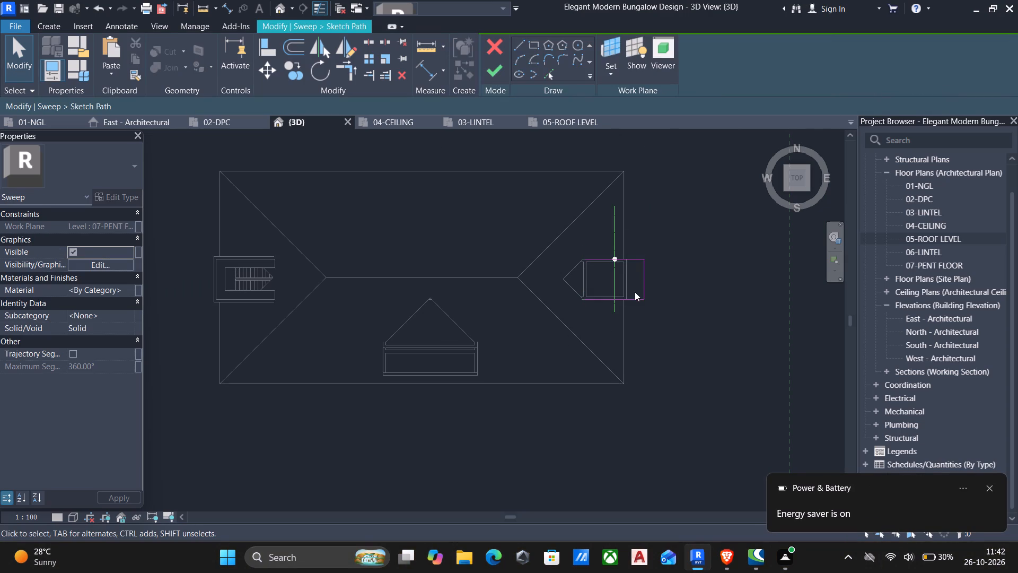
scroll(635, 292, "up", 5)
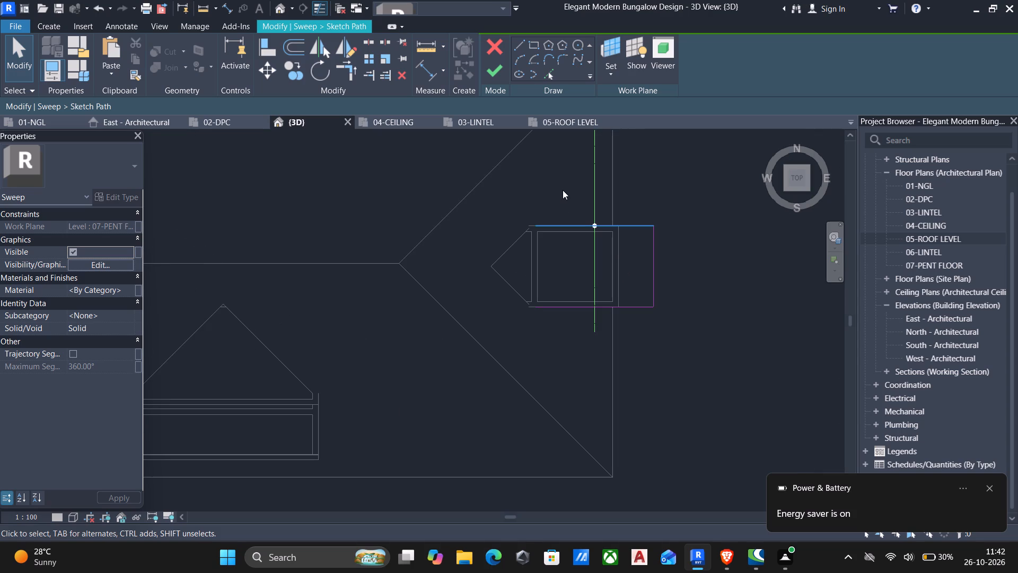
type("al")
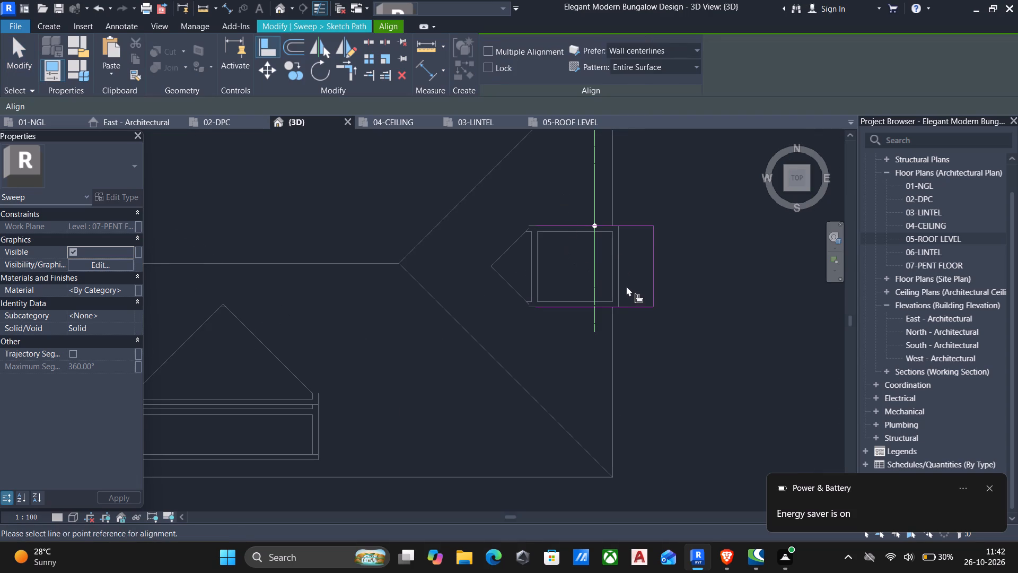
left_click(619, 277)
left_click(654, 275)
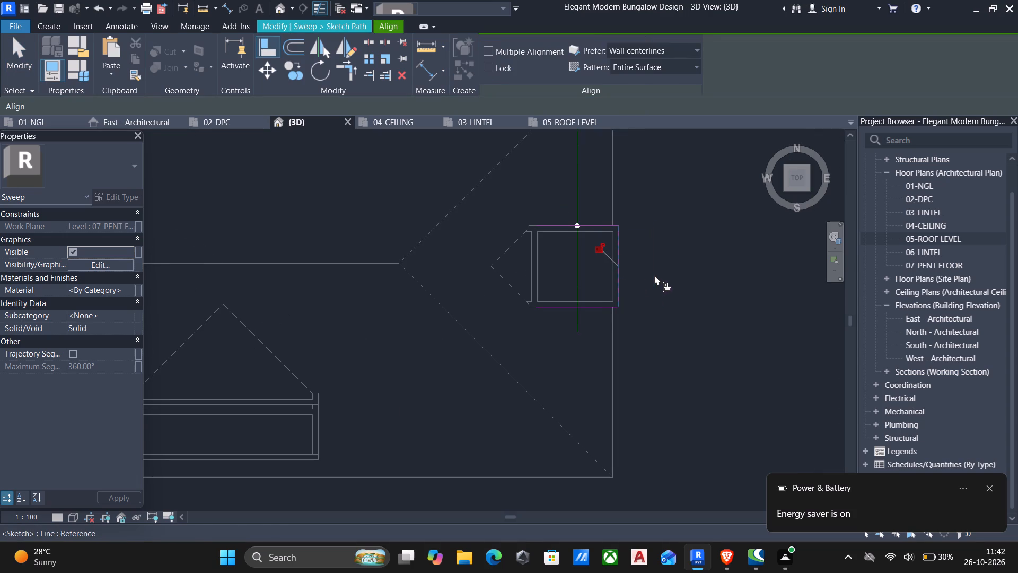
scroll(538, 315, "up", 4)
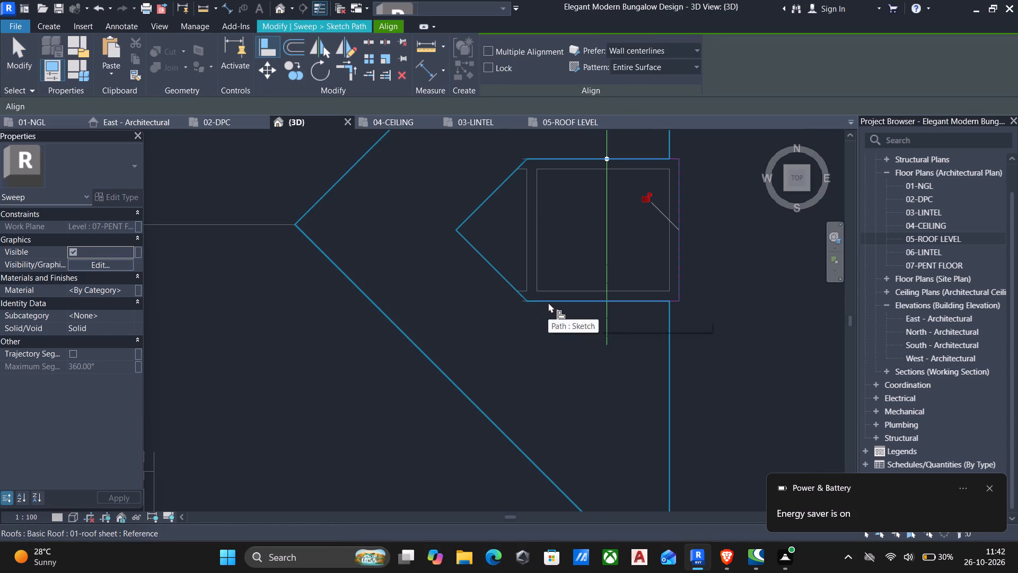
key("Escape")
key("Escape")
Stretch the west ends of the south and north path segments just past the projection's pointed tip, to about 5300 mm long.
left_click(564, 301)
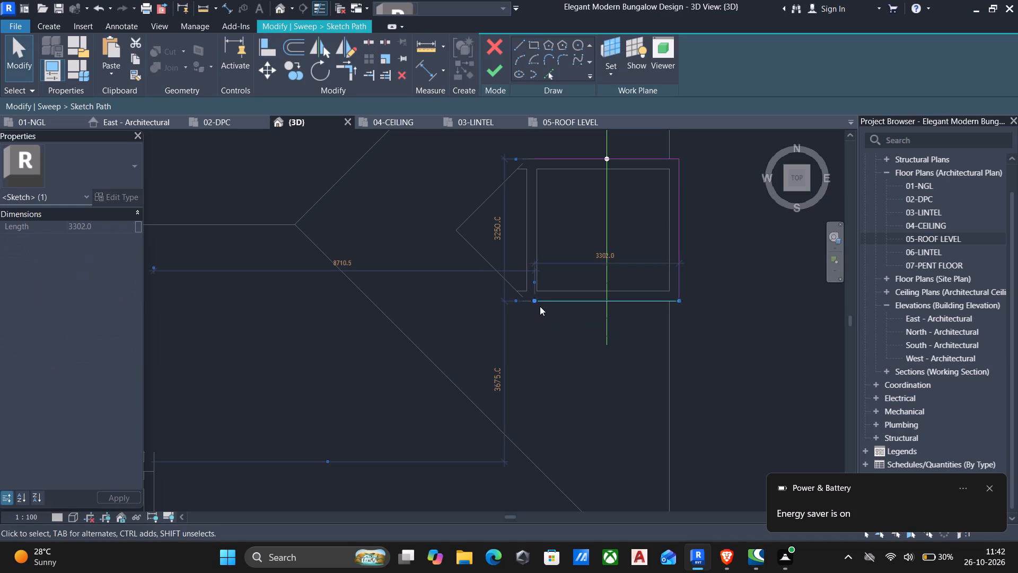
left_click_drag(534, 298, 451, 305)
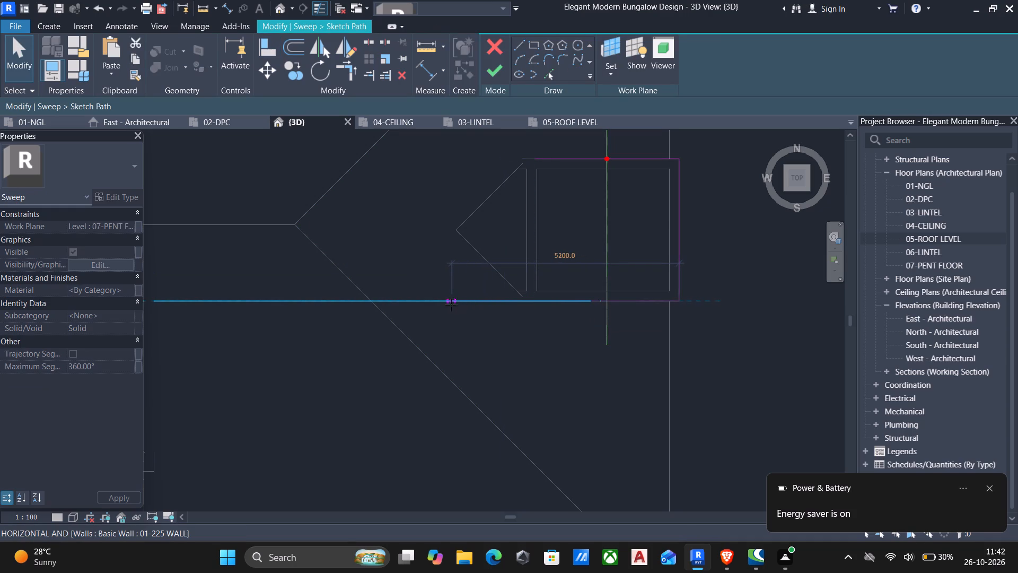
left_click_drag(451, 305, 449, 305)
key("Escape")
left_click(557, 157)
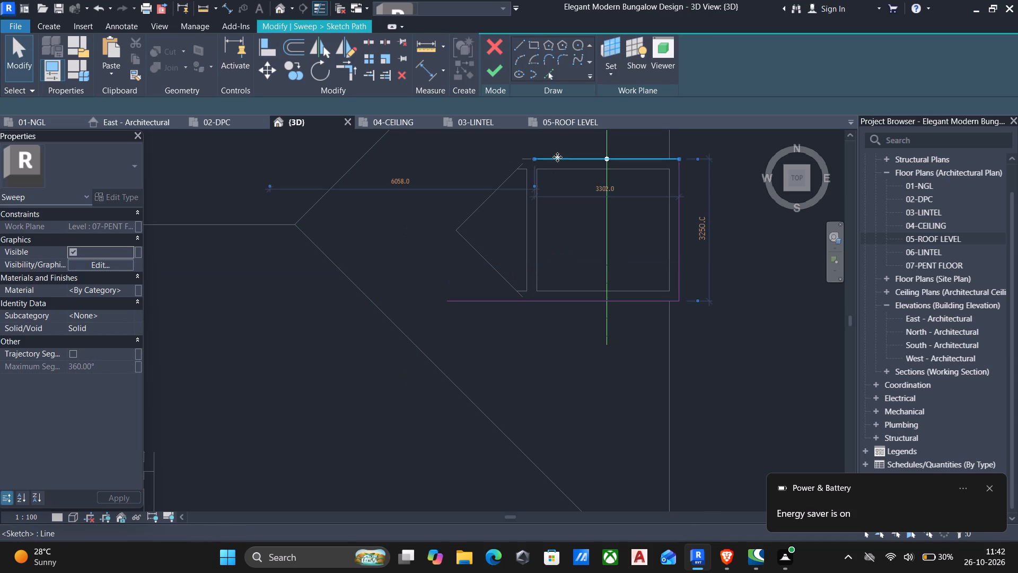
left_click_drag(533, 160, 472, 162)
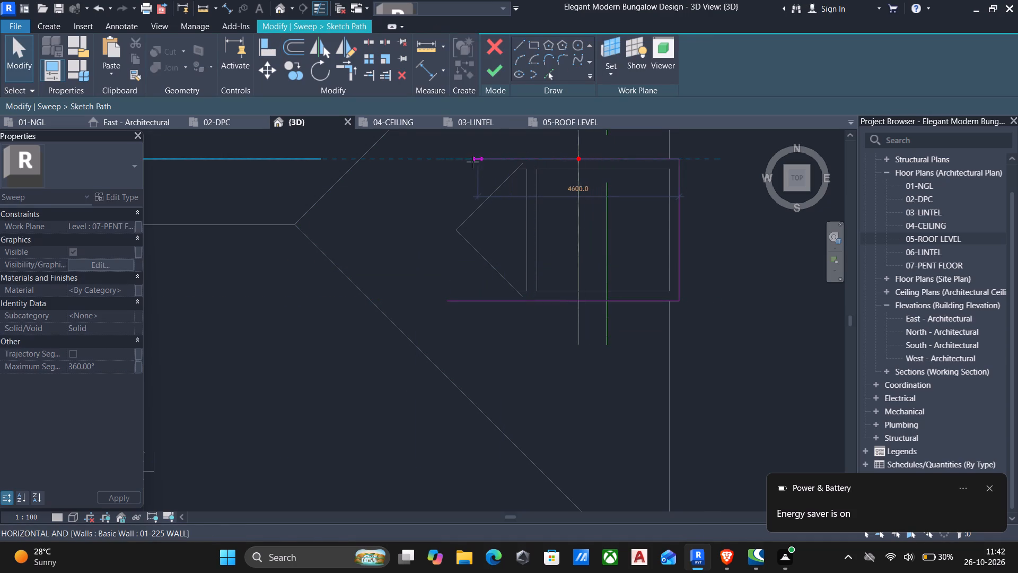
left_click_drag(472, 162, 449, 161)
key("Escape")
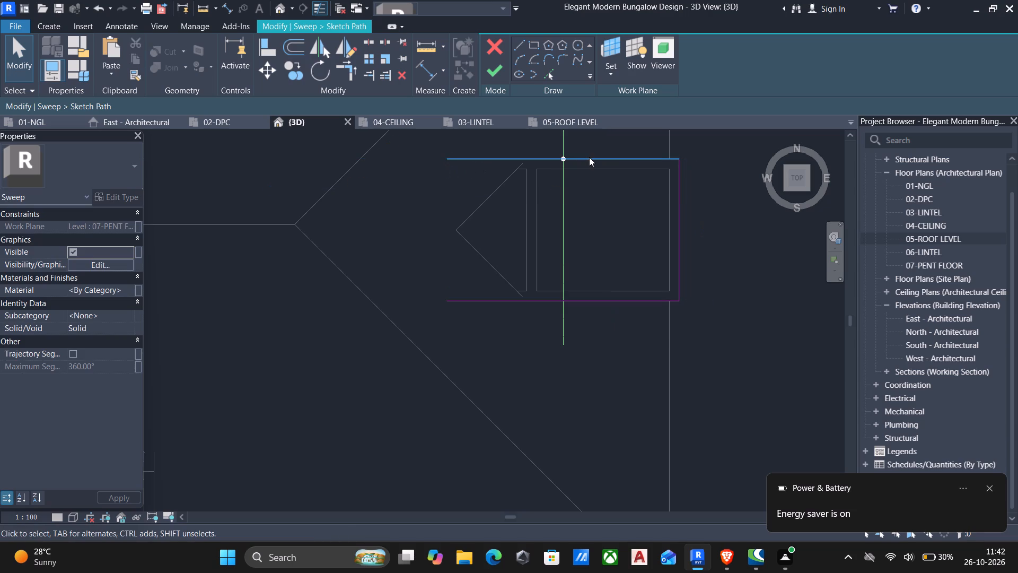
Finish the path sketch and the sweep edit so the moulding wraps the east roof projection.
left_click(496, 70)
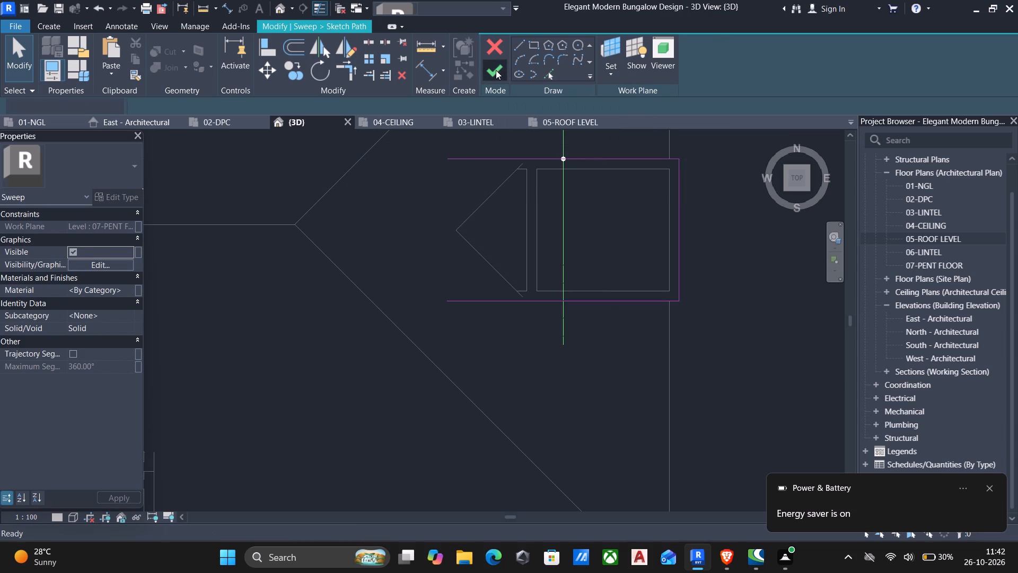
scroll(592, 273, "down", 5)
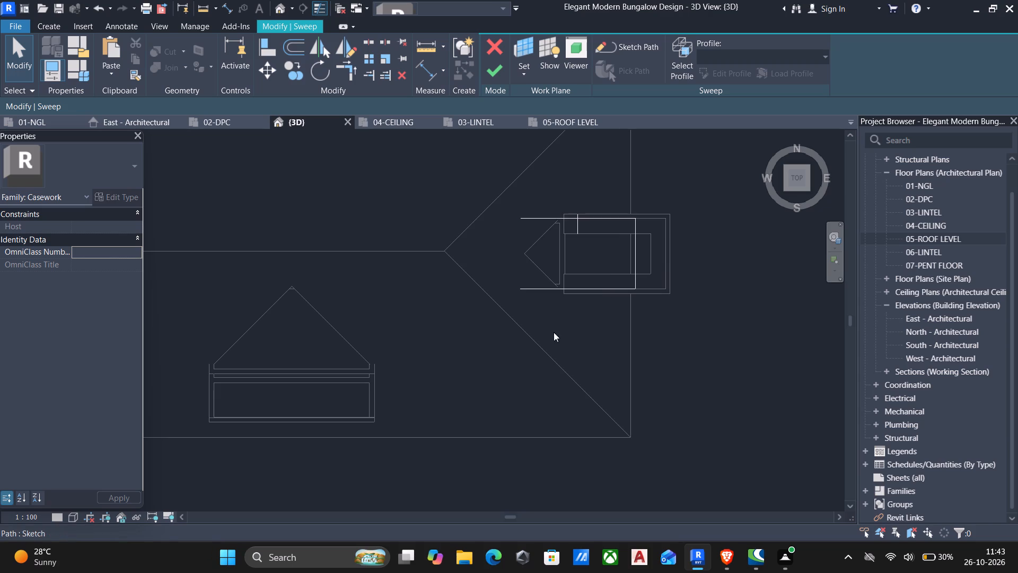
scroll(543, 343, "down", 3)
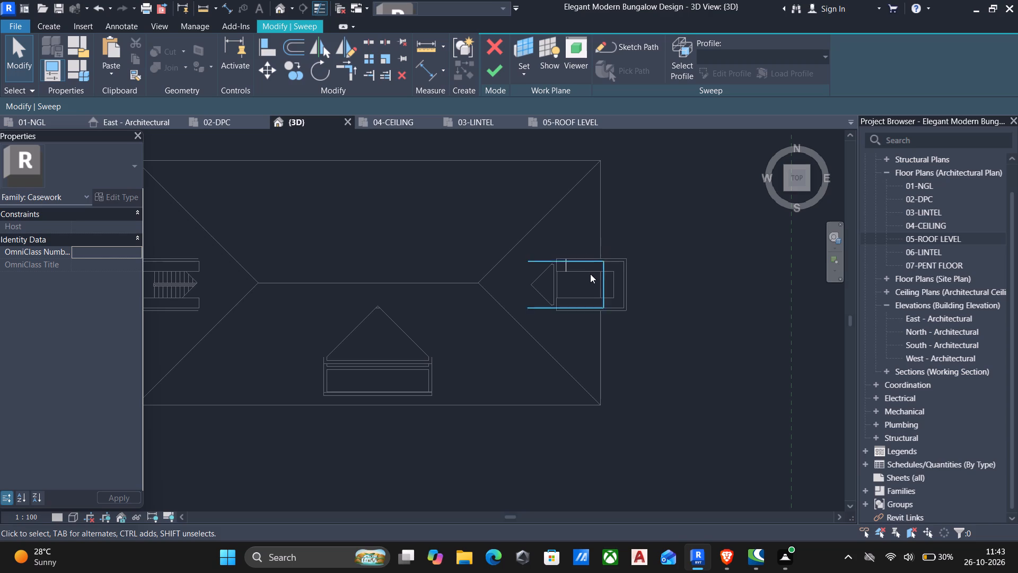
left_click(493, 68)
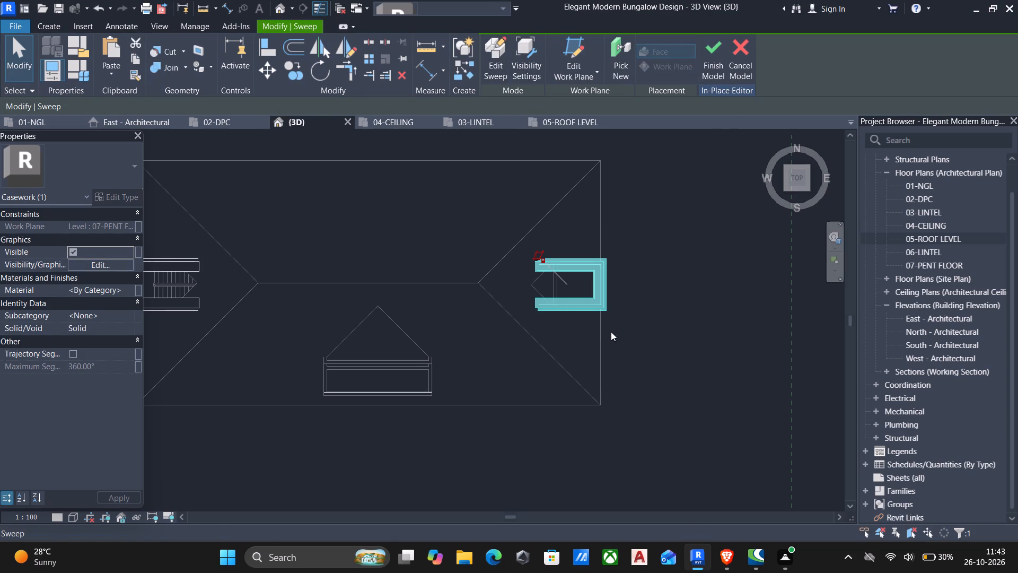
Mirror a copy of the east moulding sweep about the roof's southeast hip line, placing it on the south side.
key("d")
key("m")
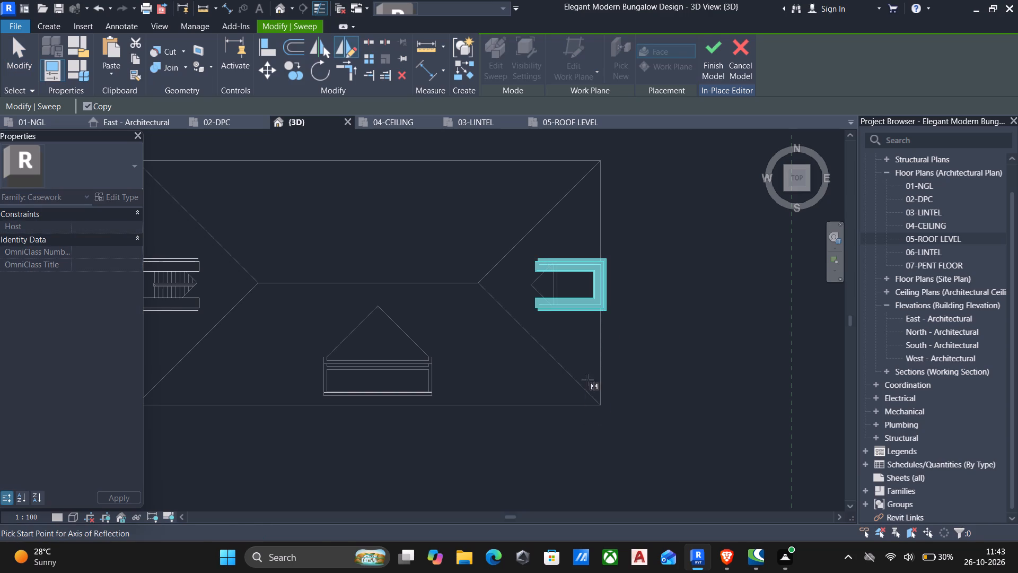
left_click(598, 403)
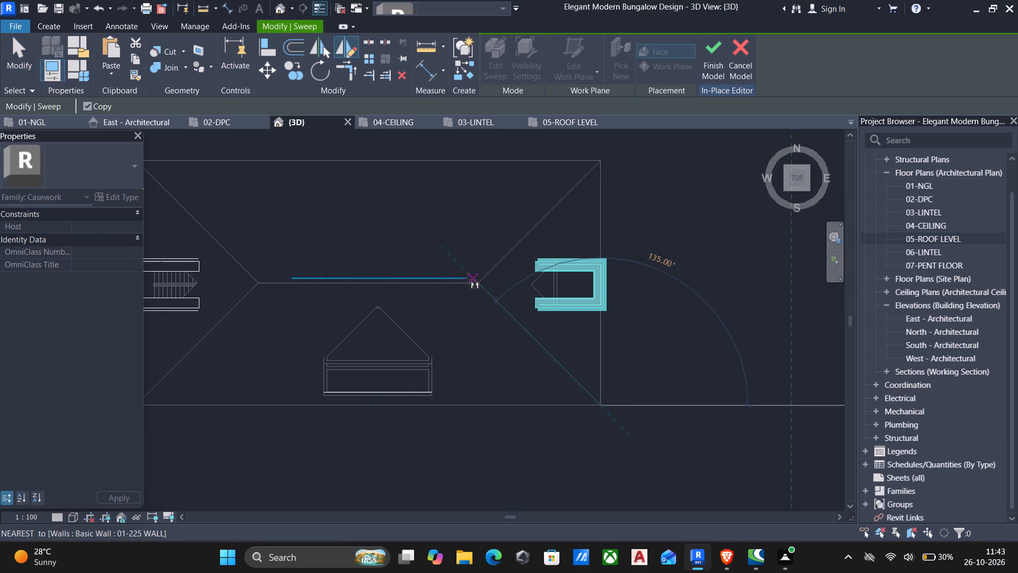
left_click(477, 283)
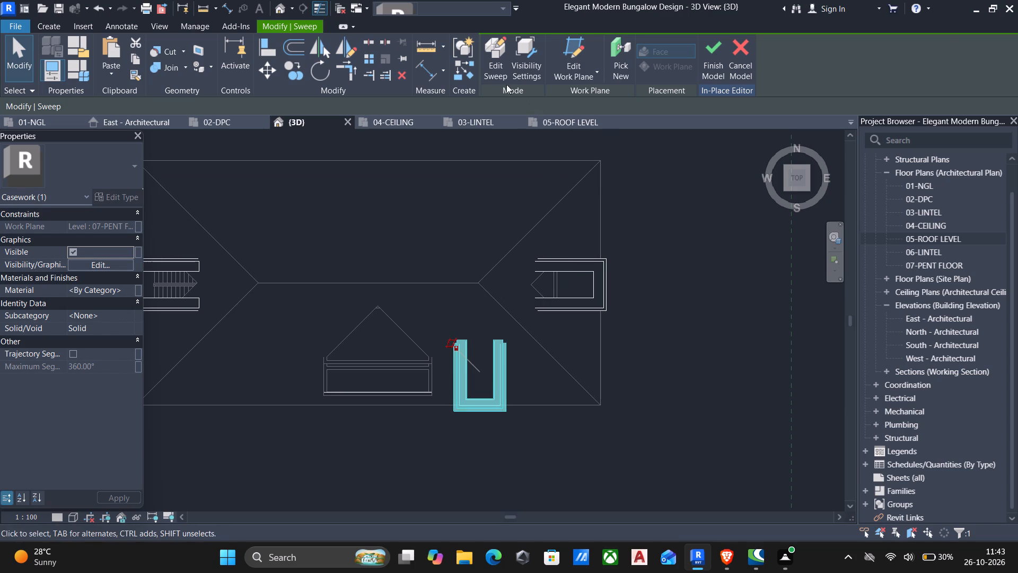
Open the south sweep's path sketch and align its west segment with the west edge of the south roof projection.
left_click(494, 65)
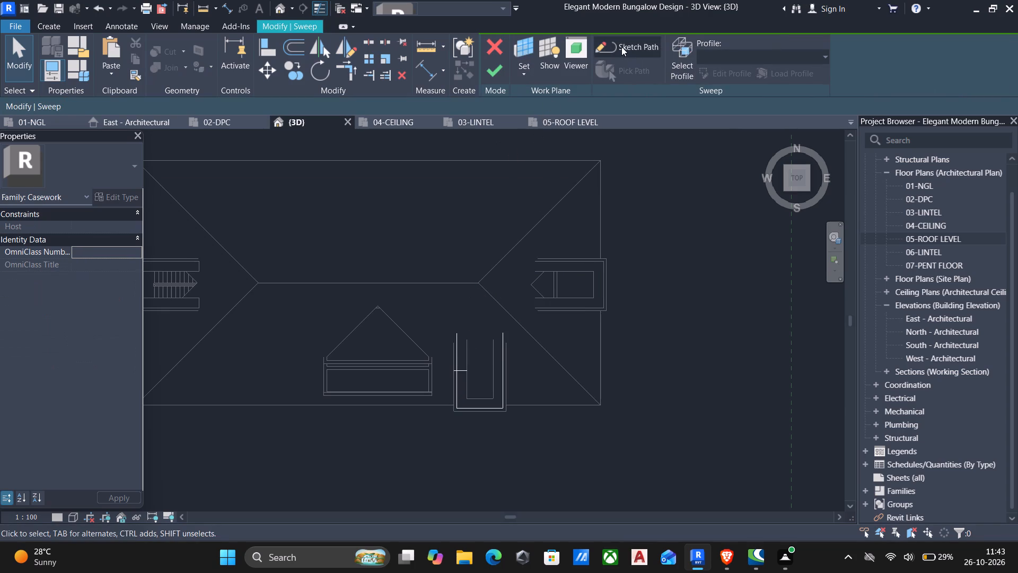
left_click(622, 47)
scroll(438, 345, "up", 1)
left_click_drag(410, 312, 506, 517)
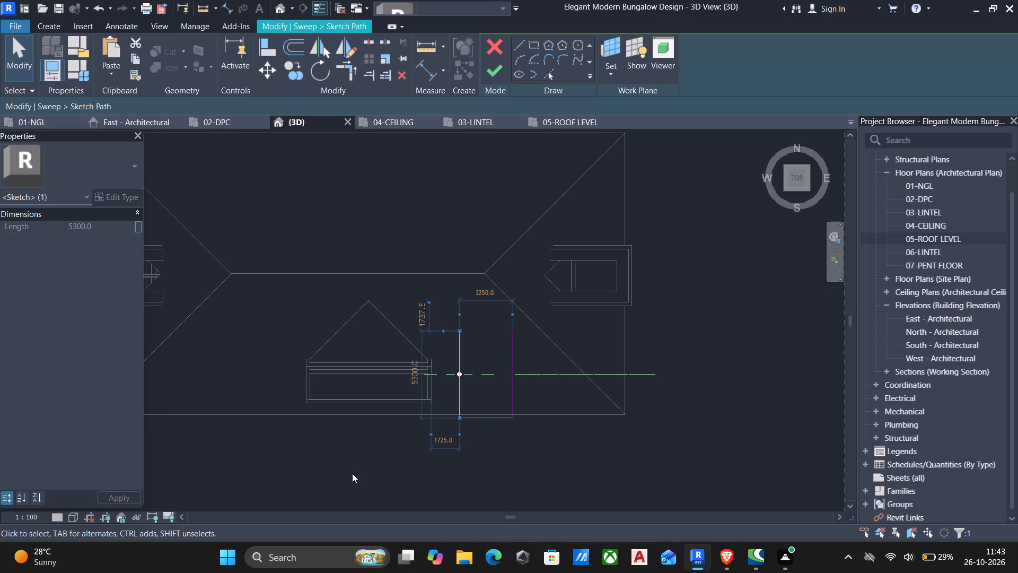
key("a")
key("l")
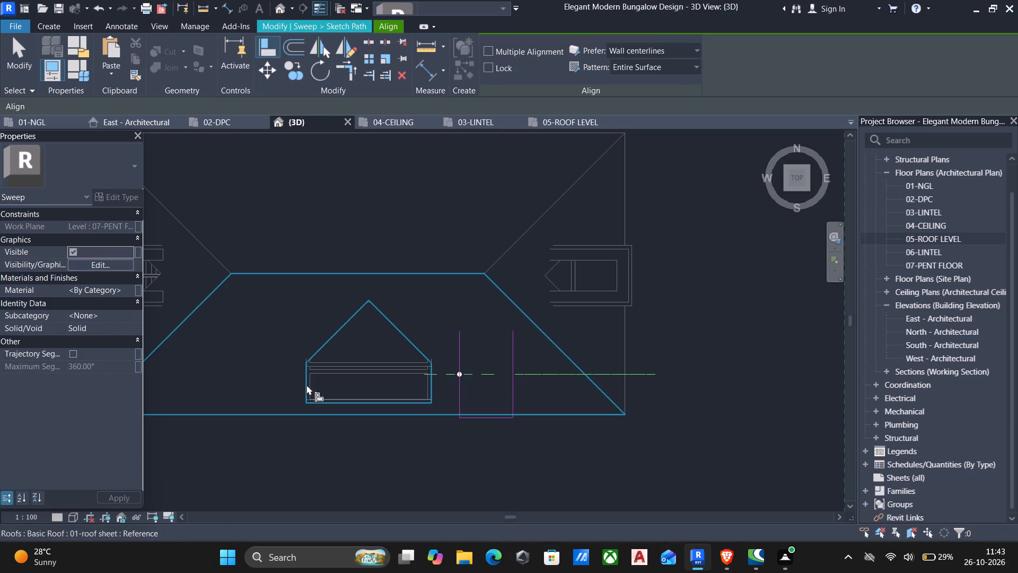
scroll(308, 392, "up", 4)
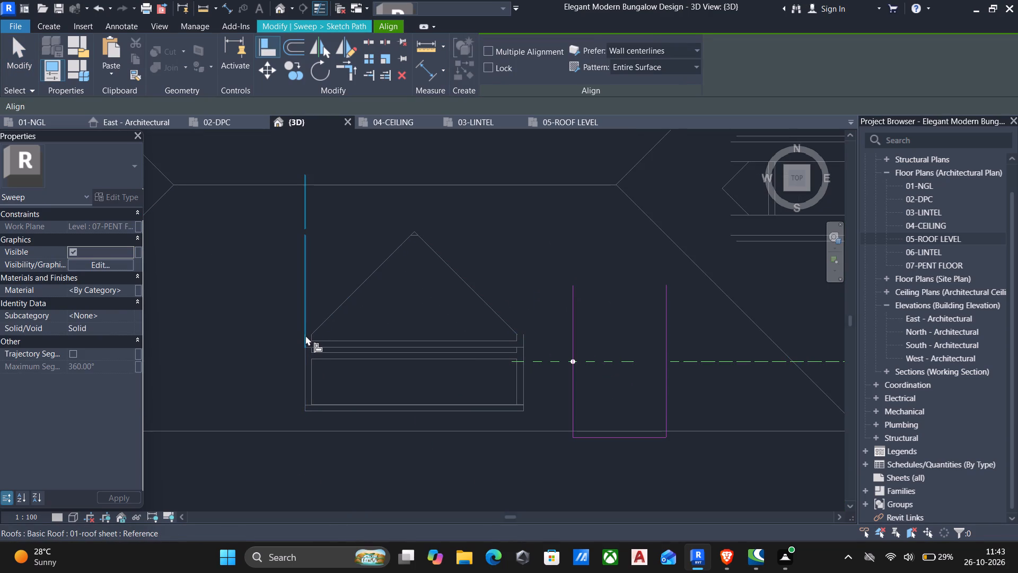
left_click(306, 348)
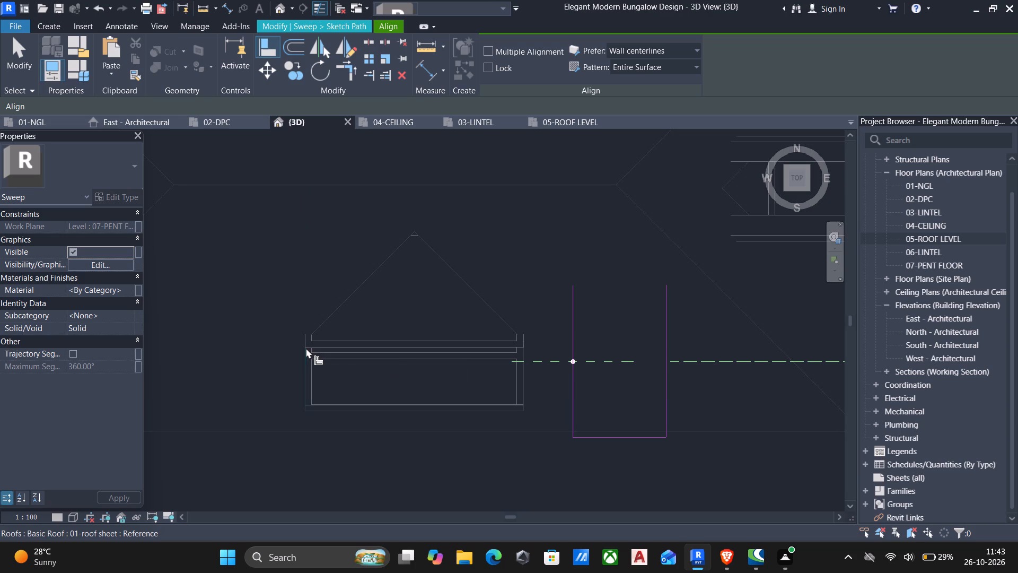
left_click(569, 403)
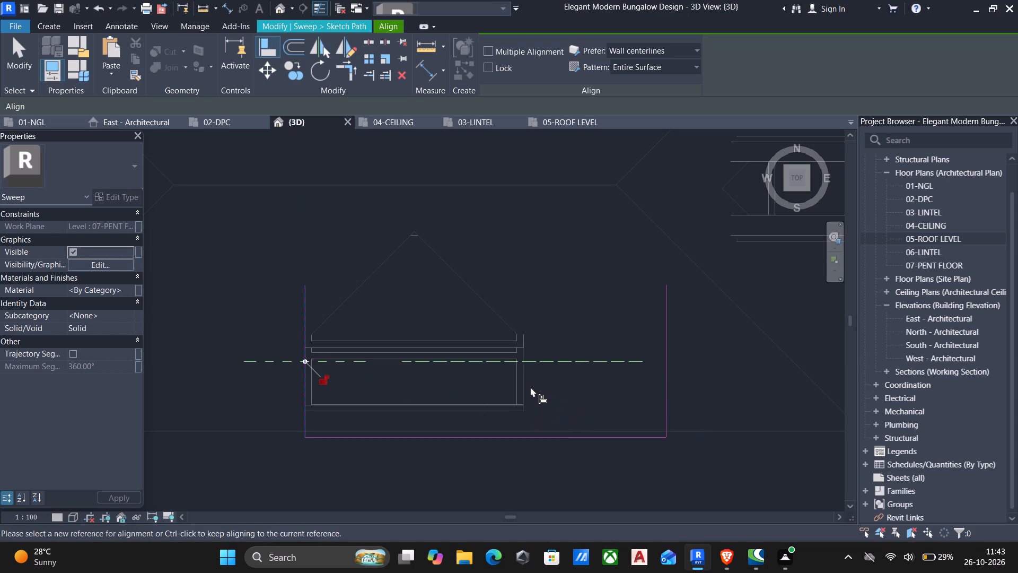
Align the south sweep path's east segment with the projection's east edge and its south segment with the main roof's south edge.
left_click(521, 352)
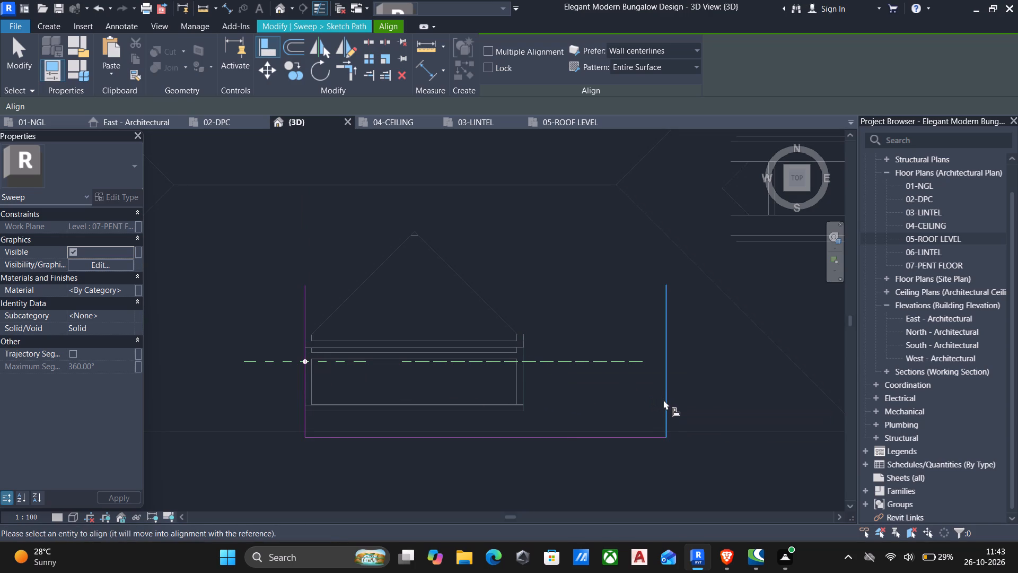
left_click(664, 400)
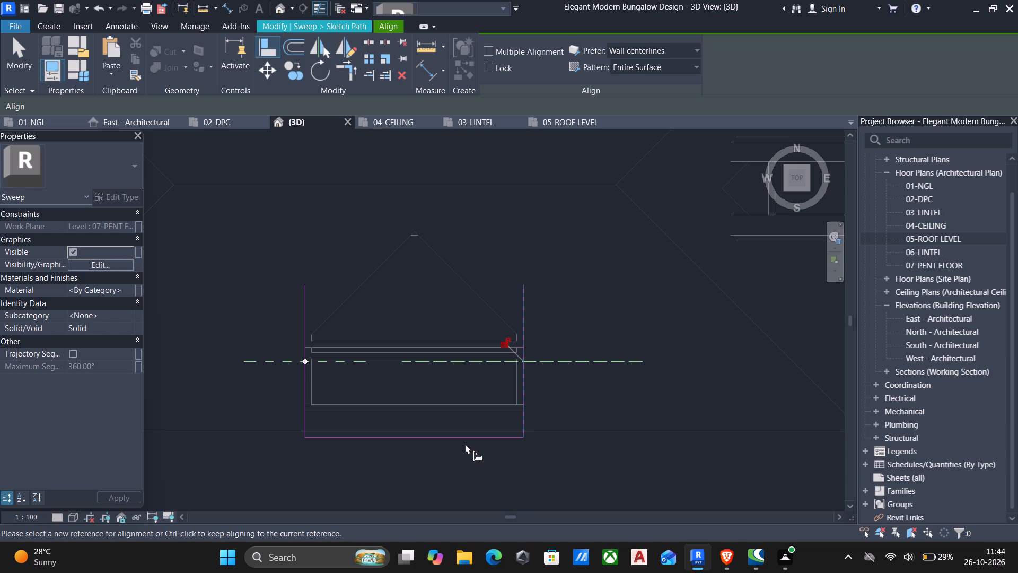
scroll(465, 444, "up", 3)
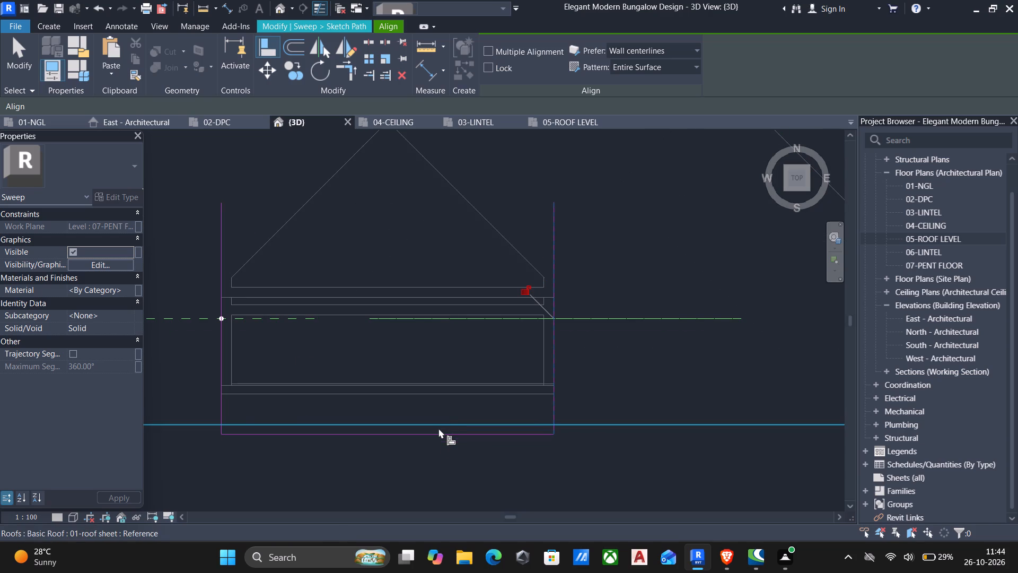
left_click(438, 428)
left_click(435, 433)
scroll(420, 435, "down", 4)
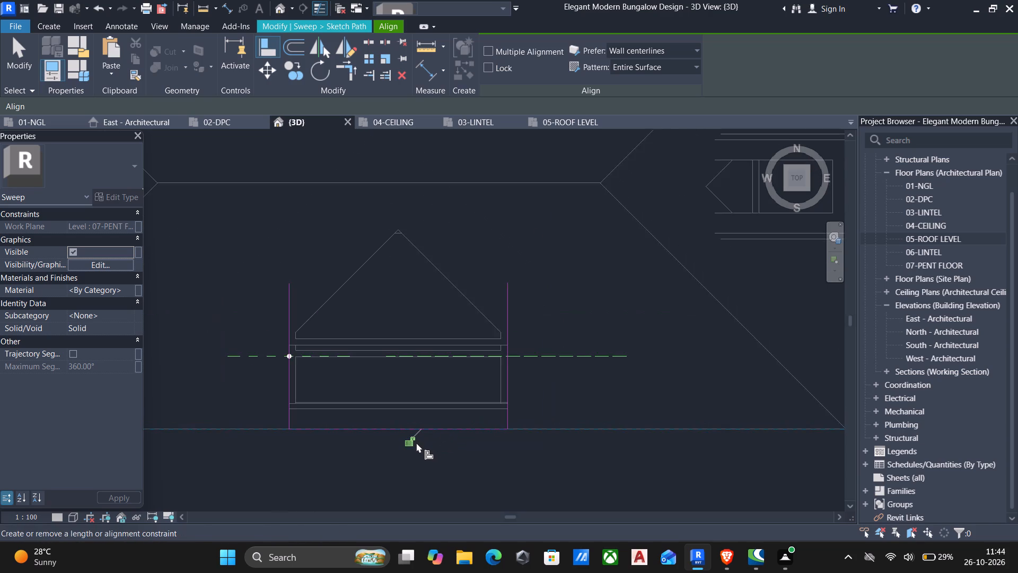
Finish the south moulding's path sketch, the sweep edit and the in-place model.
left_click(378, 24)
left_click(339, 32)
left_click(493, 74)
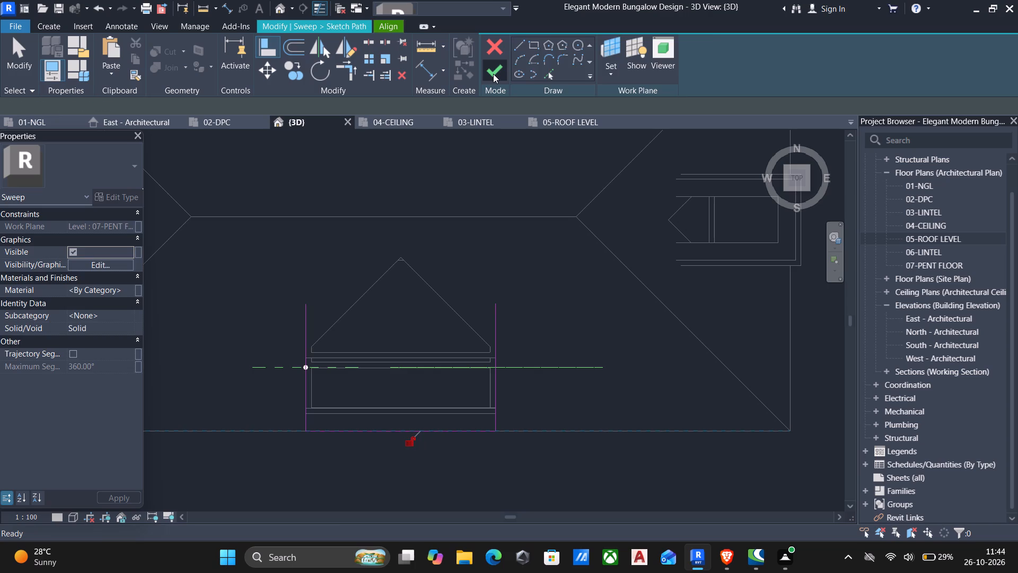
left_click(495, 74)
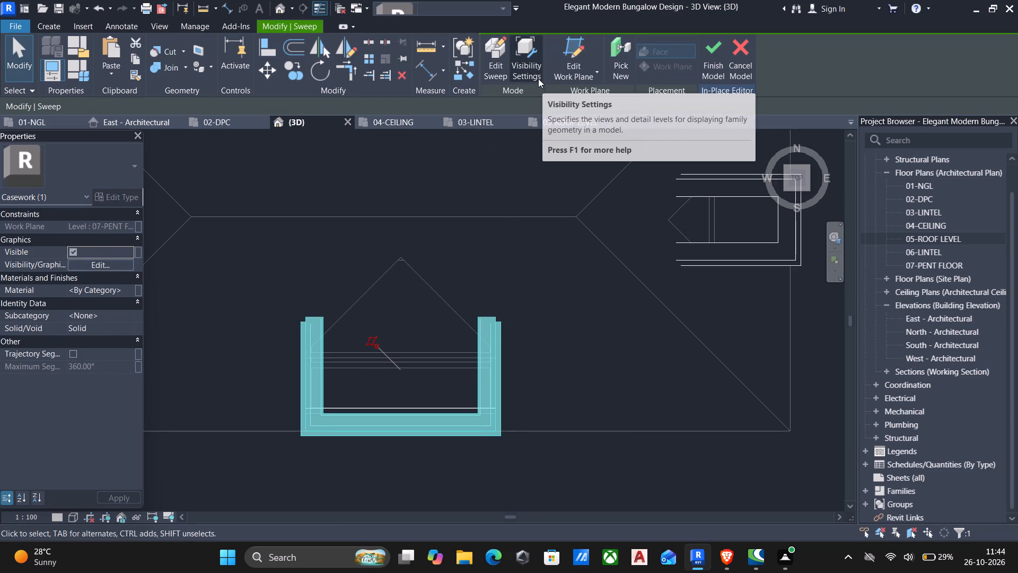
left_click(708, 50)
Examine the moulding sweeps around the eaves and roof projections from the building's front in 3D.
left_click(280, 10)
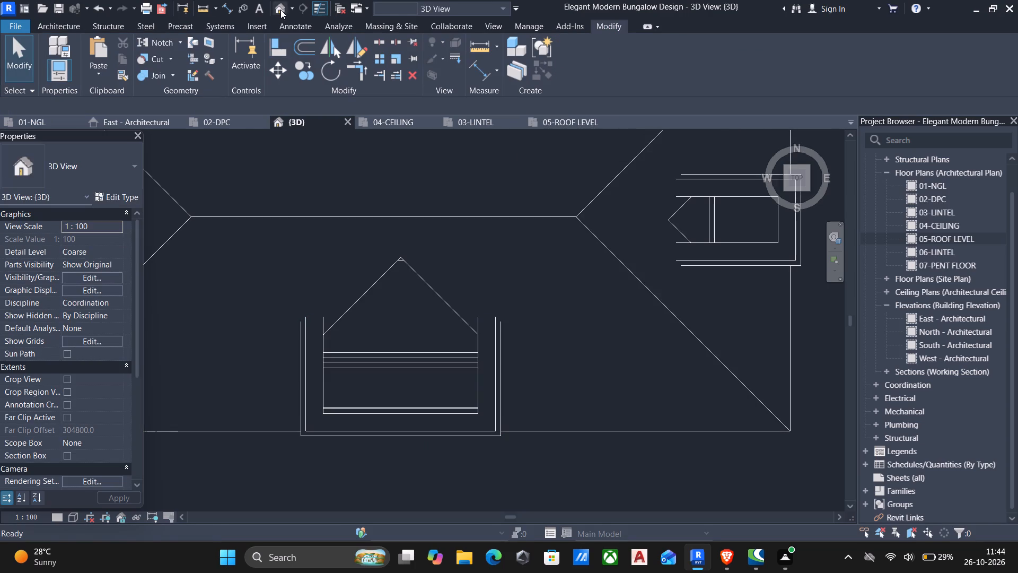
scroll(554, 275, "down", 4)
middle_click_drag(565, 280, 526, 241, "shift")
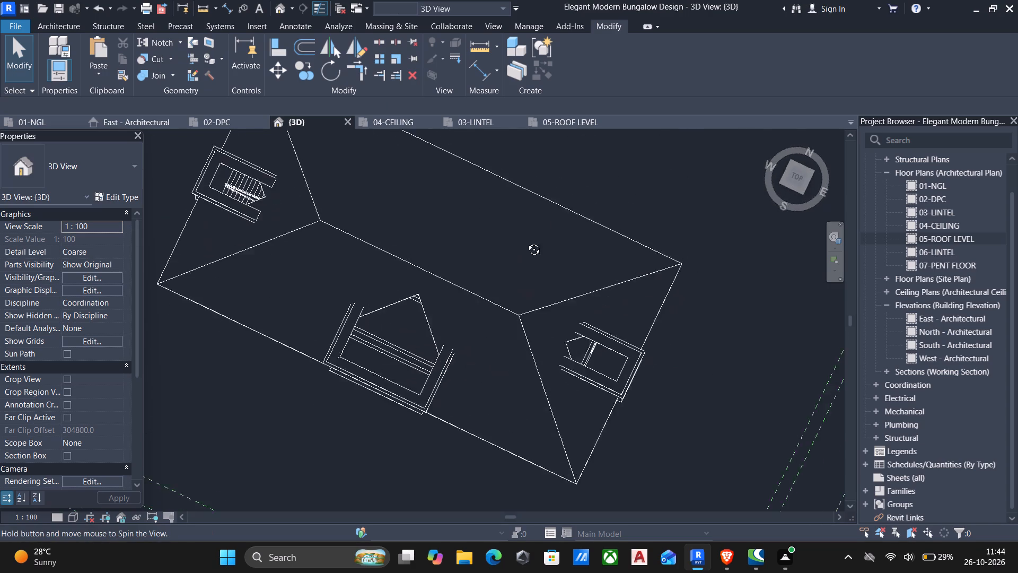
middle_click_drag(526, 241, 537, 196, "shift")
middle_click_drag(411, 389, 397, 268, "shift")
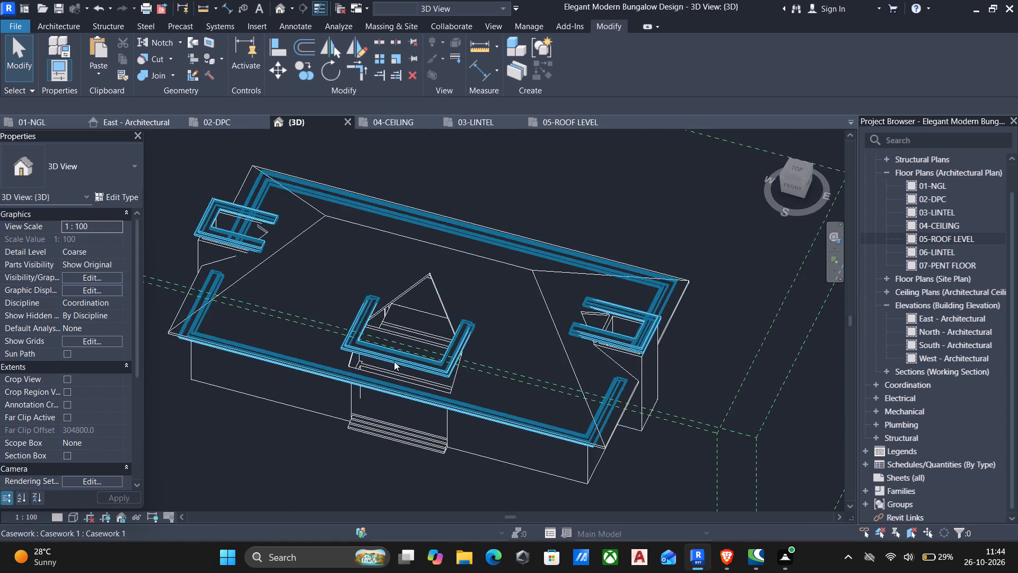
middle_click_drag(394, 361, 372, 288, "shift")
middle_click_drag(341, 376, 332, 310, "shift")
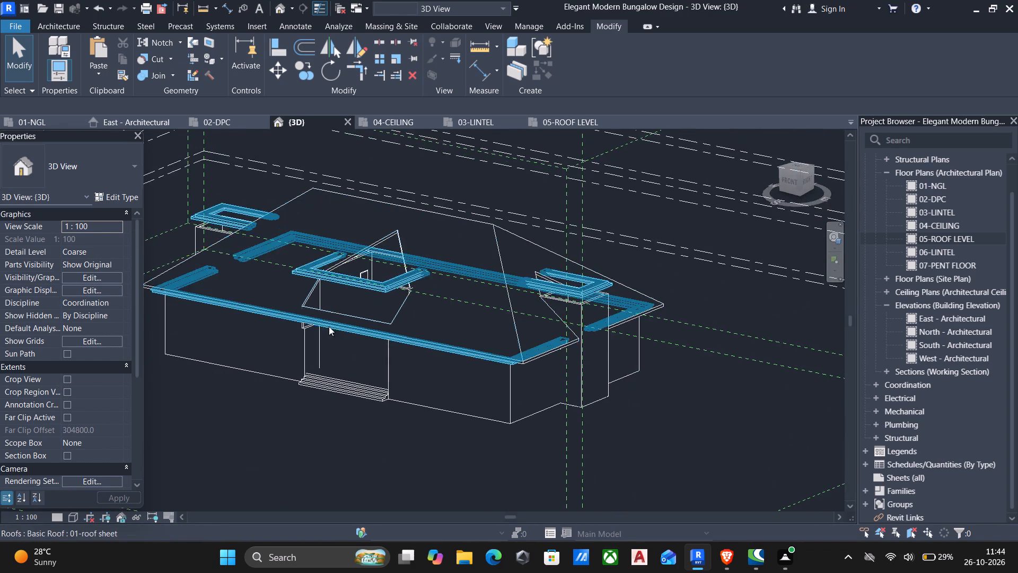
middle_click_drag(329, 327, 366, 306, "shift")
scroll(380, 322, "up", 2)
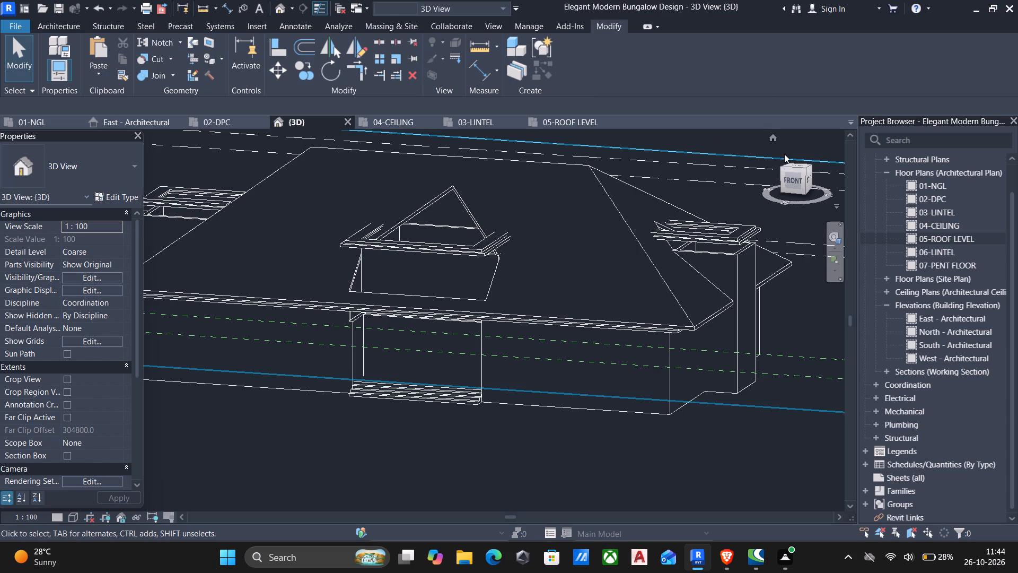
Reopen the south projection sweep's path sketch from the top view and delete its east segment.
left_click(796, 166)
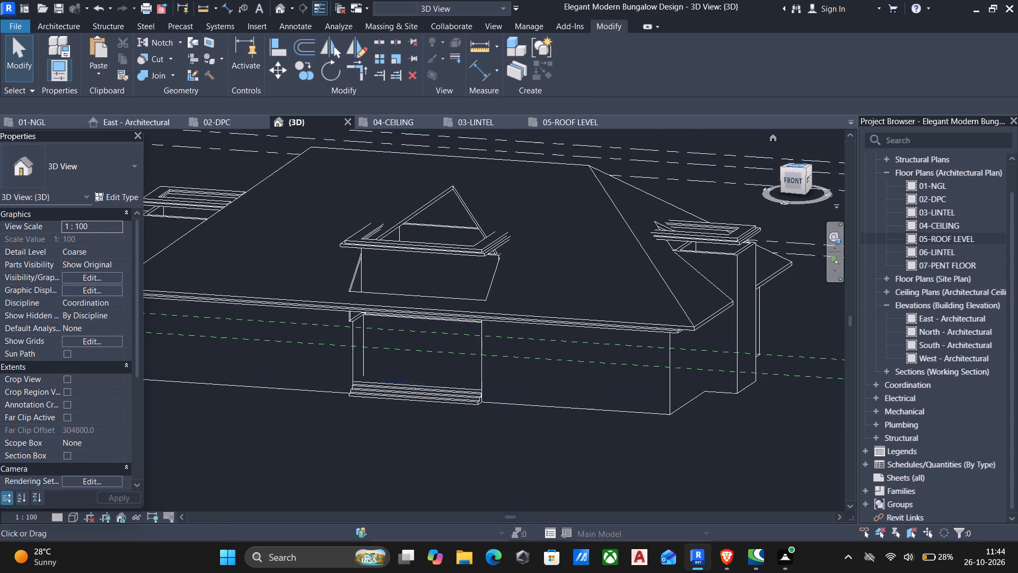
scroll(446, 370, "up", 3)
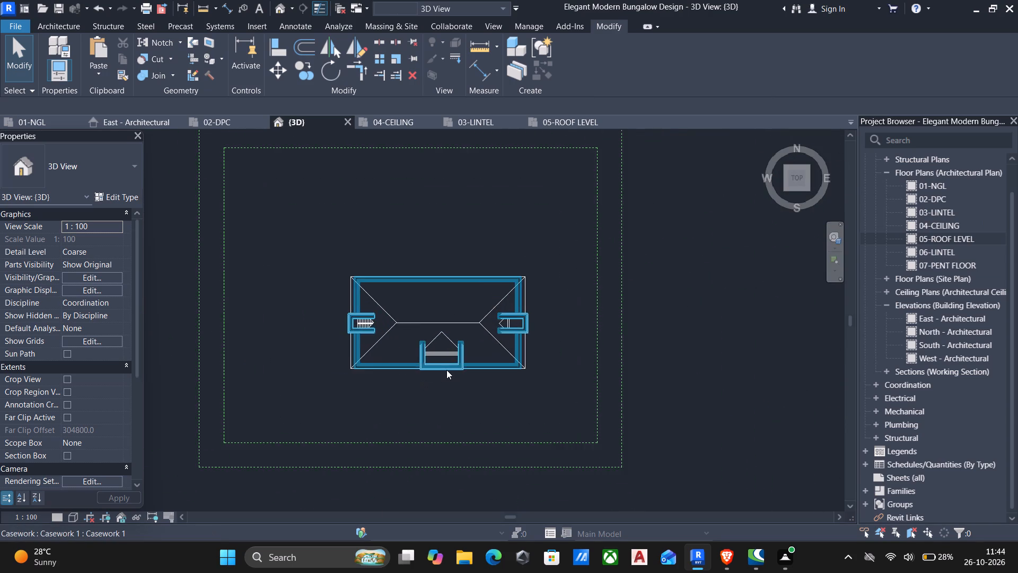
scroll(446, 370, "up", 4)
left_click(456, 361)
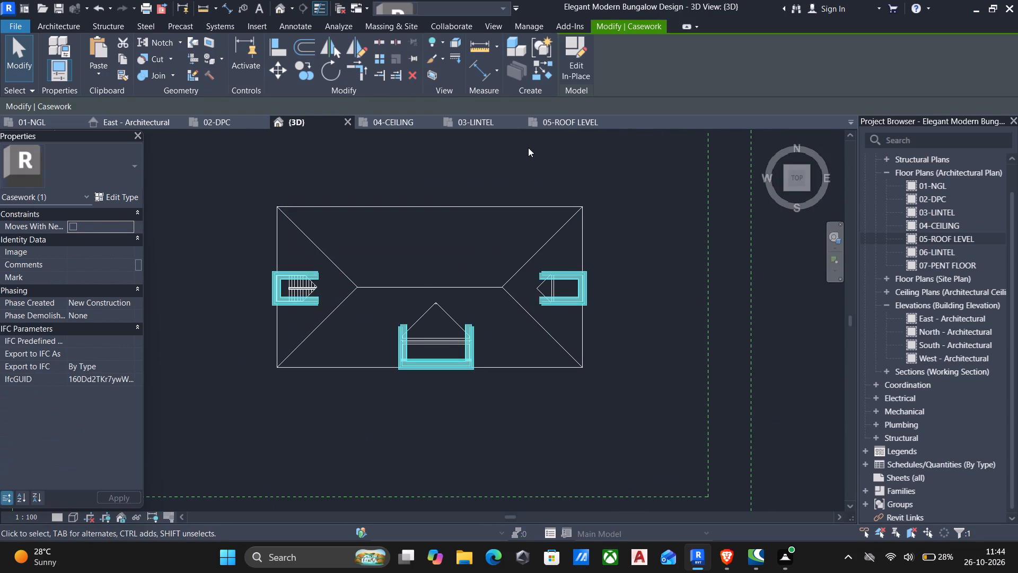
left_click(565, 65)
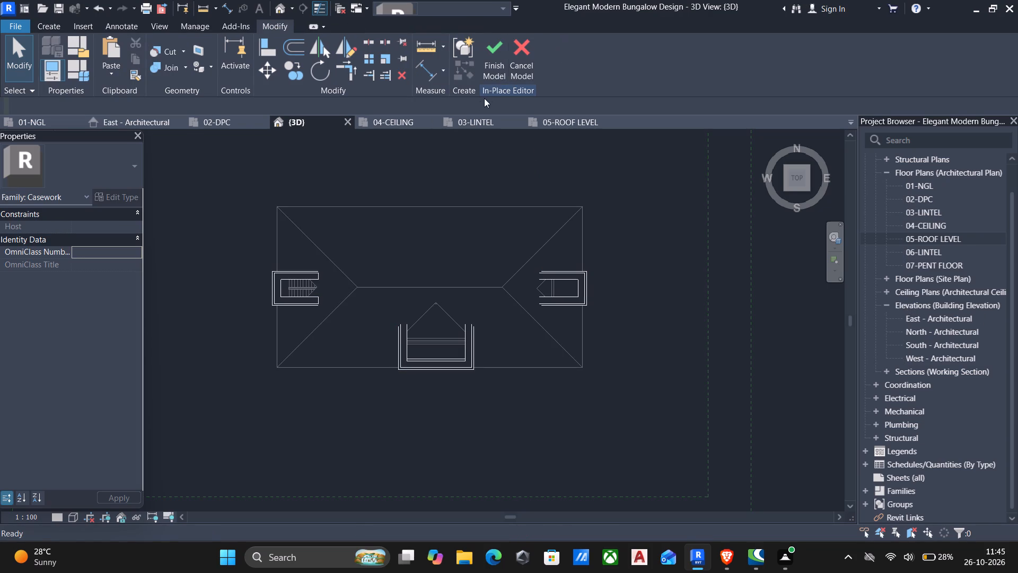
left_click(458, 361)
left_click(490, 50)
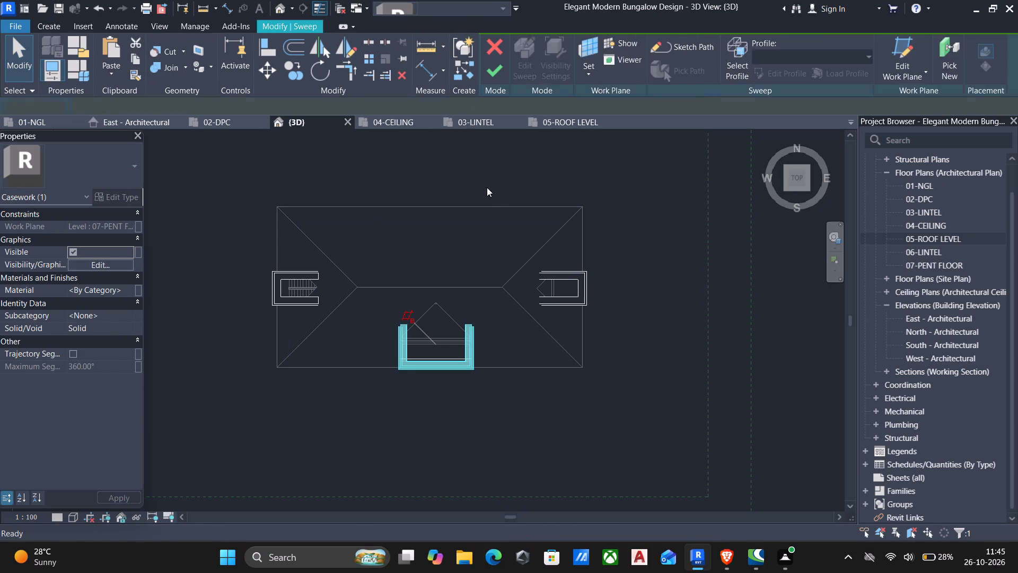
left_click(640, 52)
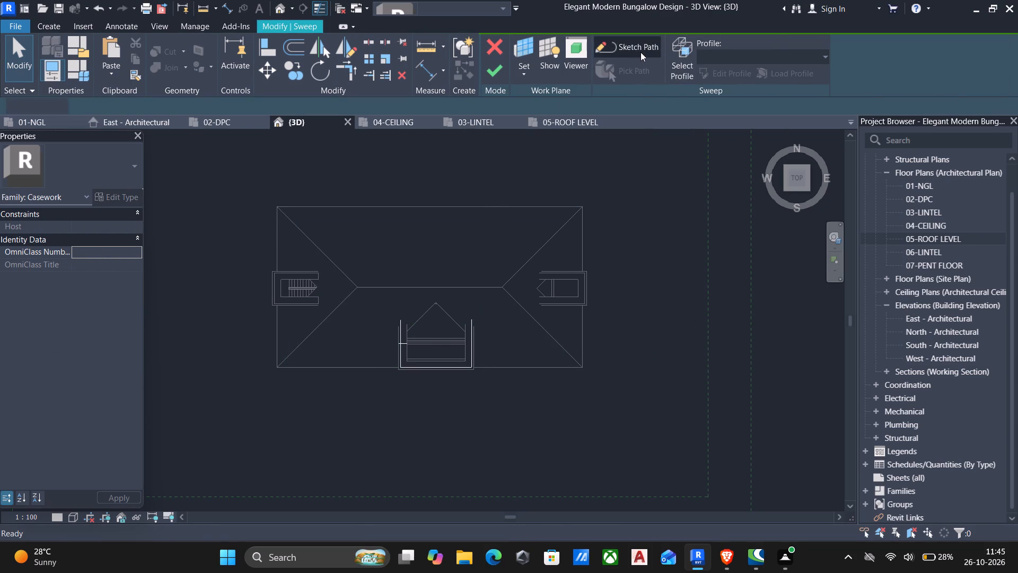
scroll(433, 370, "up", 9)
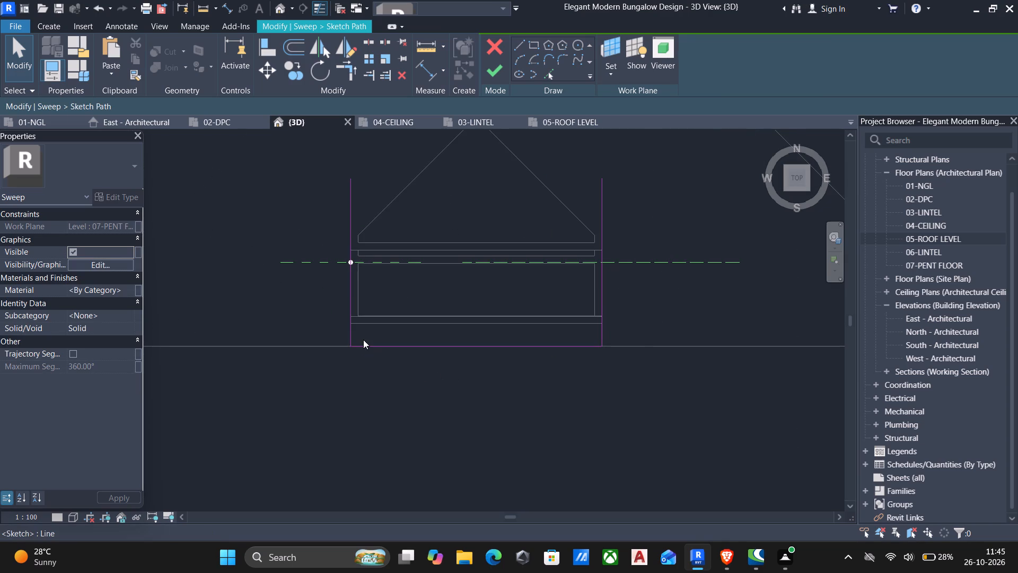
left_click(372, 342)
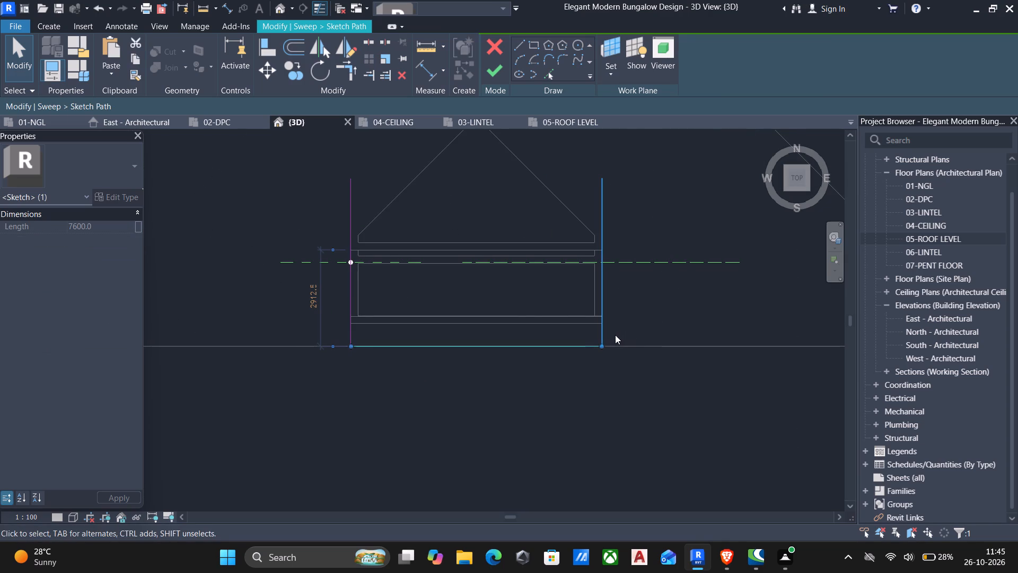
left_click(603, 308)
key("Delete")
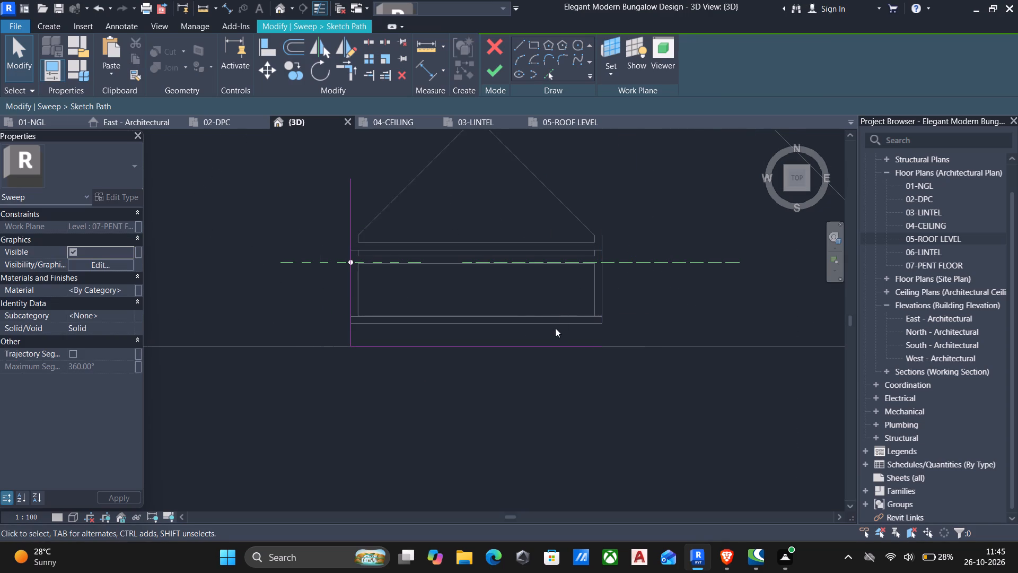
Shorten the path's south segment to a 225 mm return at the southwest corner and try to finish the sweep.
left_click(538, 346)
left_click_drag(599, 348, 362, 341)
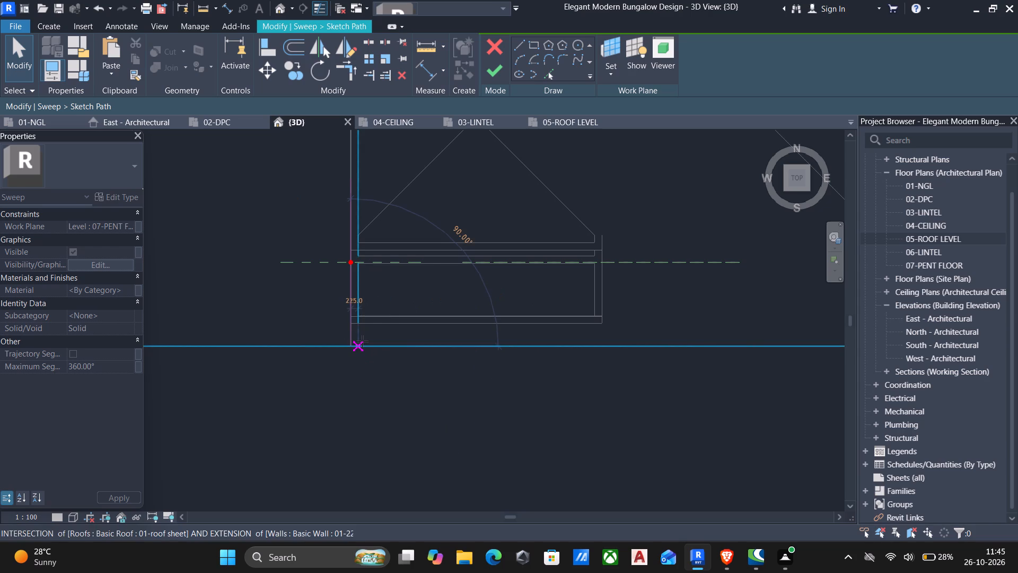
left_click_drag(362, 341, 359, 346)
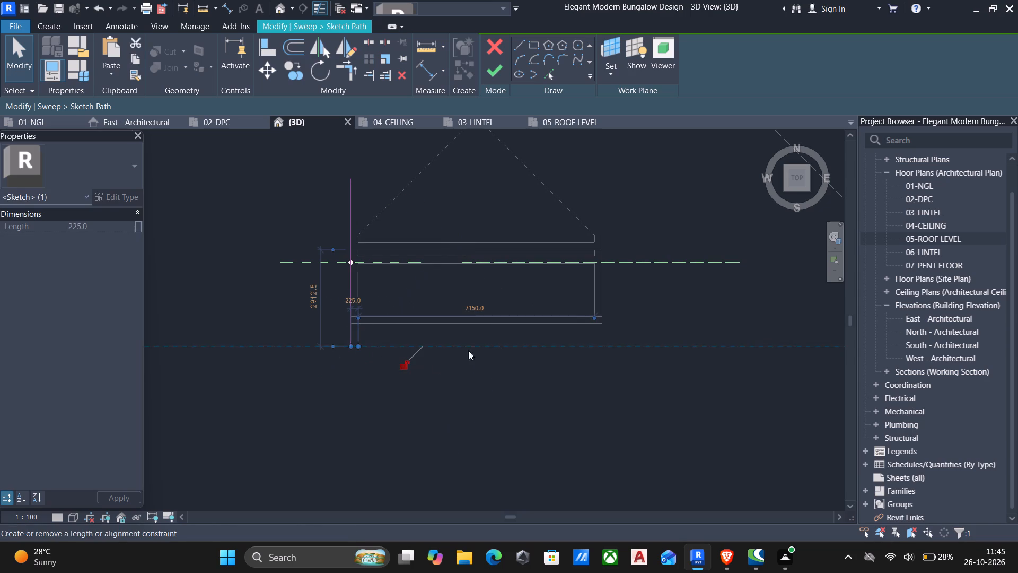
left_click(466, 327)
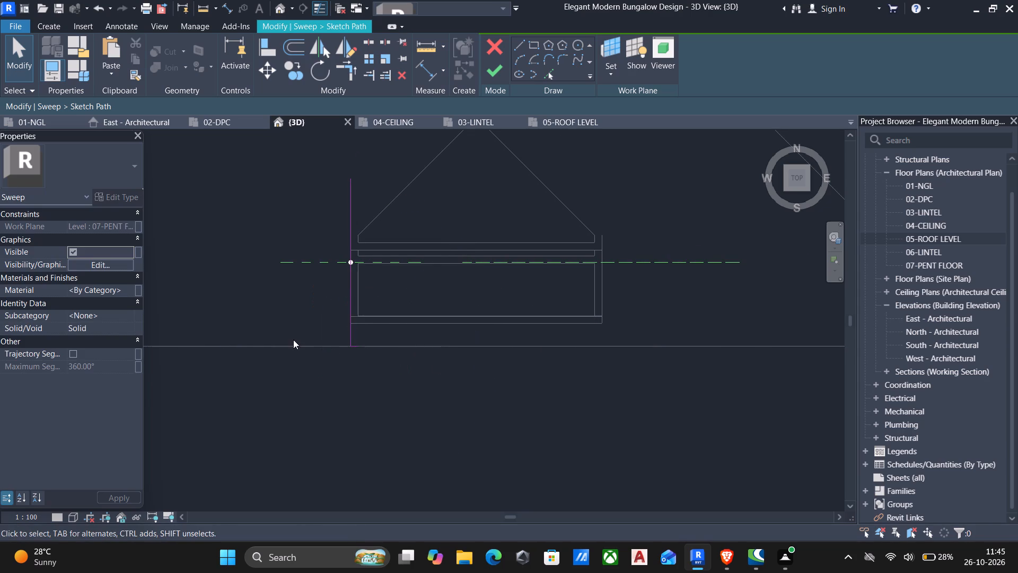
scroll(293, 340, "up", 3)
scroll(320, 337, "down", 3)
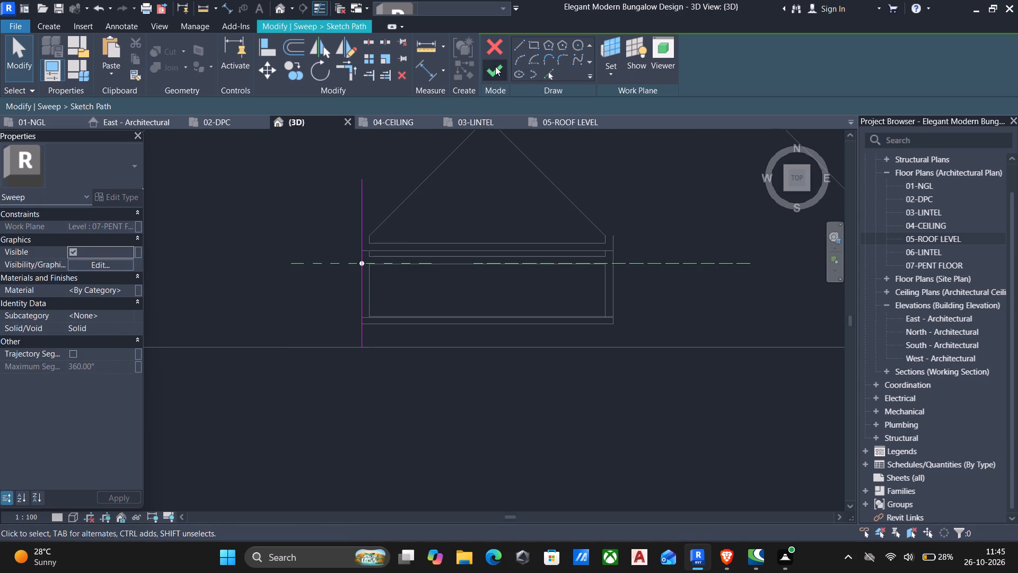
left_click(495, 66)
scroll(495, 231, "down", 2)
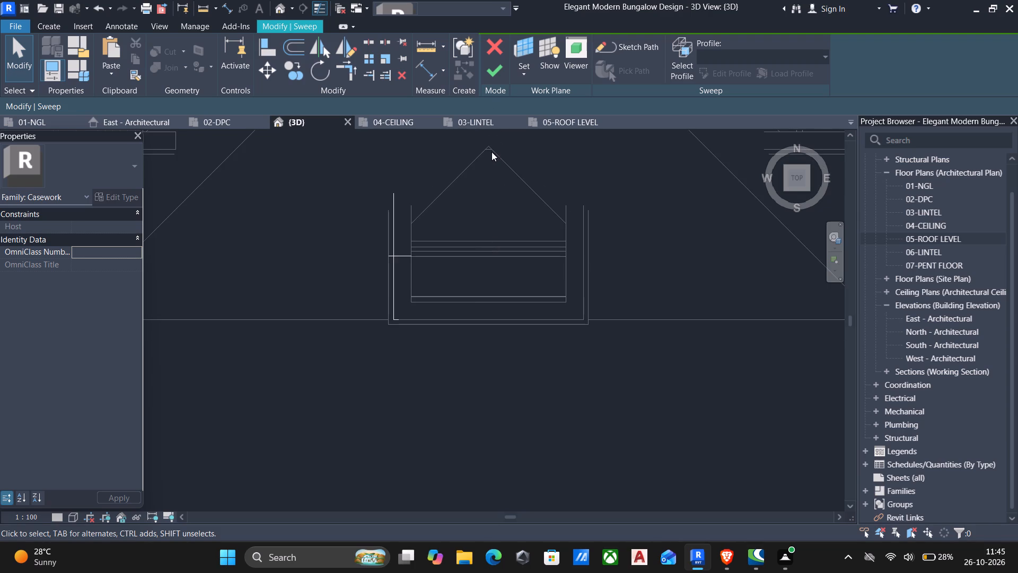
left_click(486, 77)
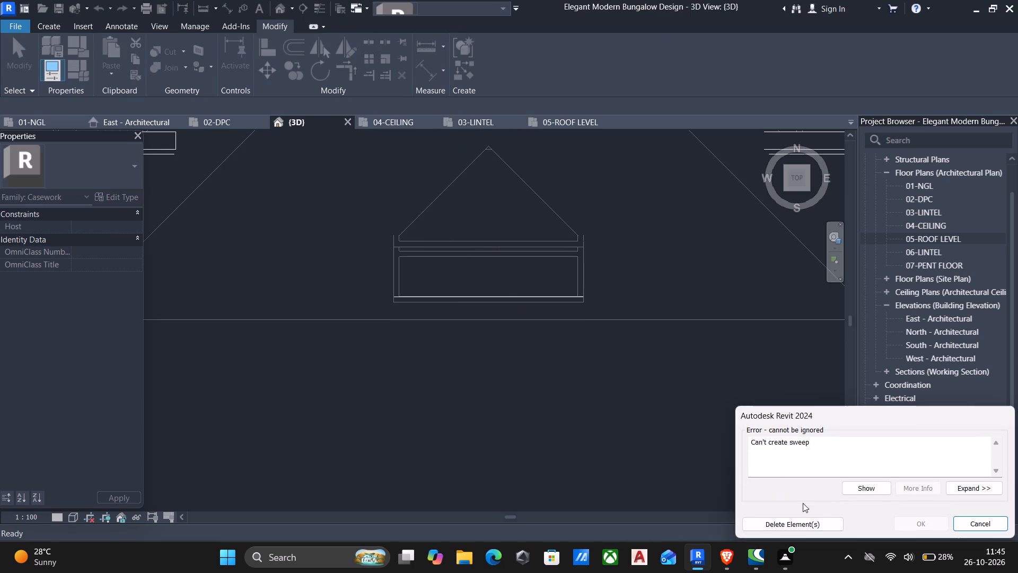
left_click(992, 522)
Reopen the path sketch, lengthen the short return at the southwest corner to 320 mm, and try to finish the sweep again.
scroll(421, 319, "up", 4)
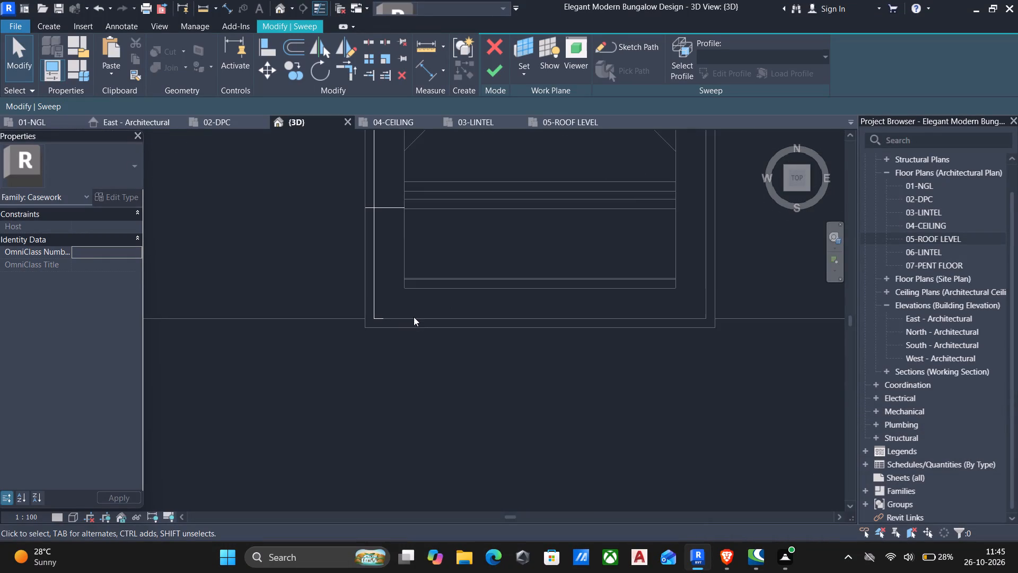
scroll(385, 312, "up", 3)
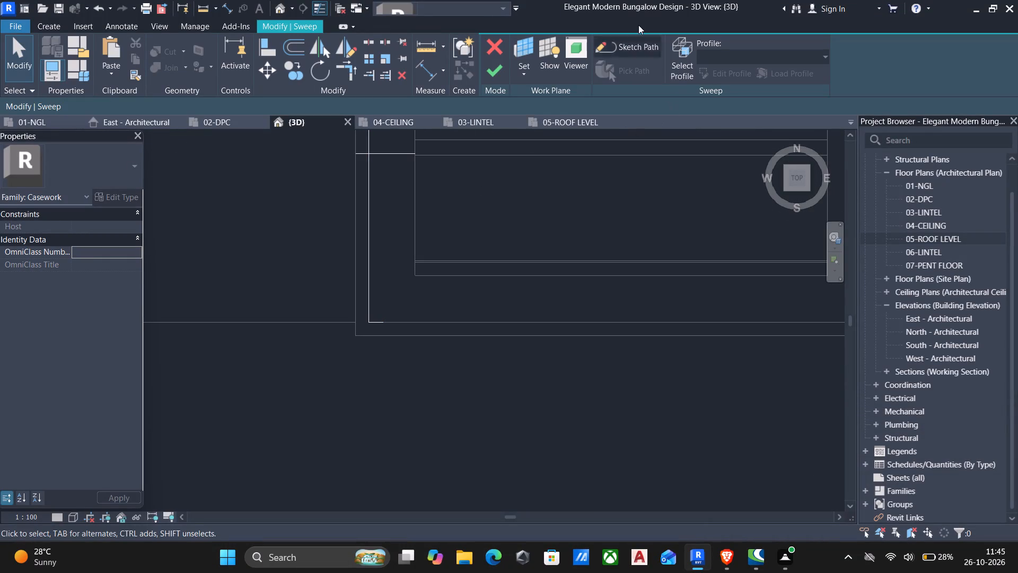
left_click(635, 50)
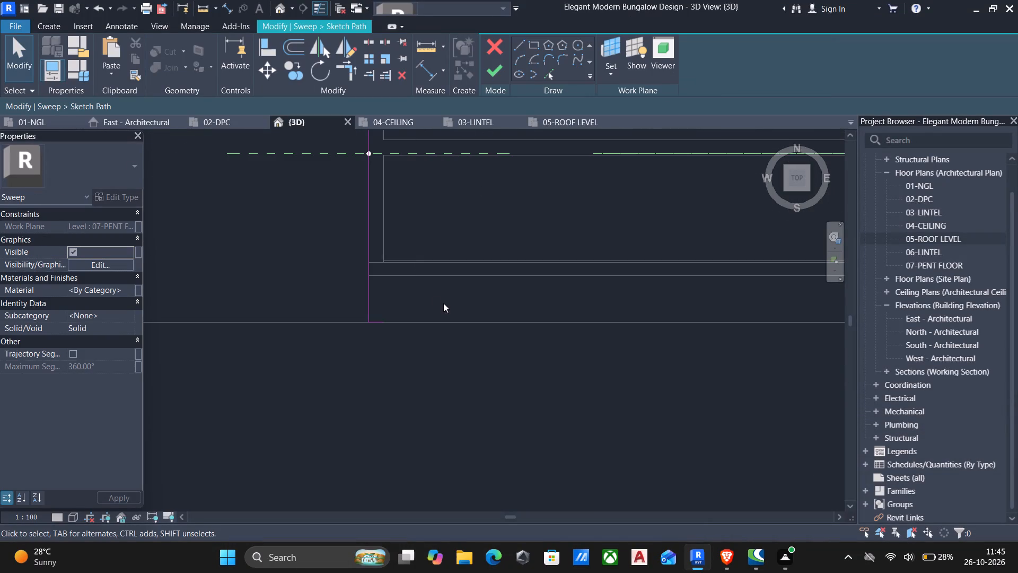
scroll(379, 249, "up", 4)
scroll(364, 385, "up", 3)
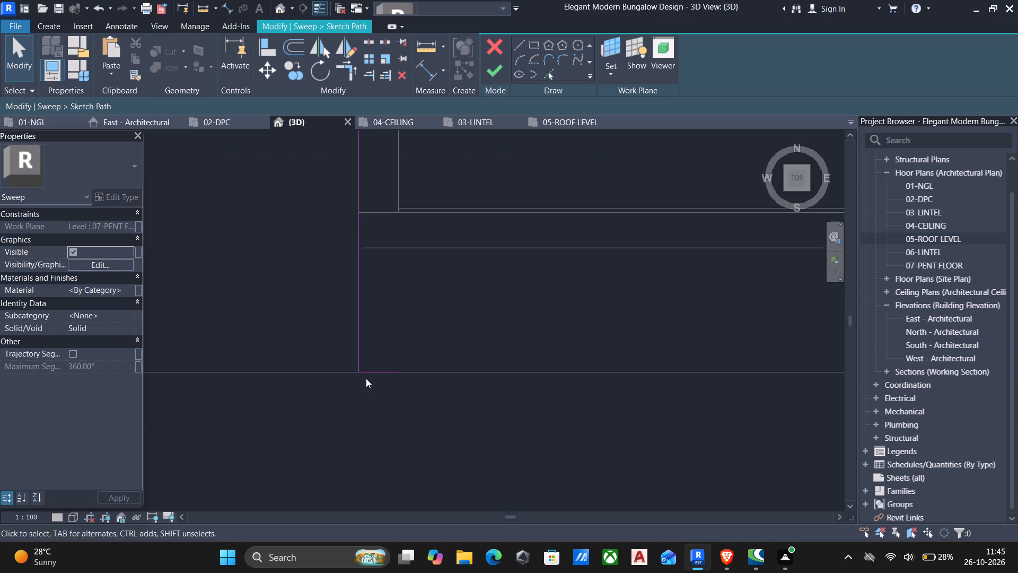
left_click(366, 378)
left_click(374, 371)
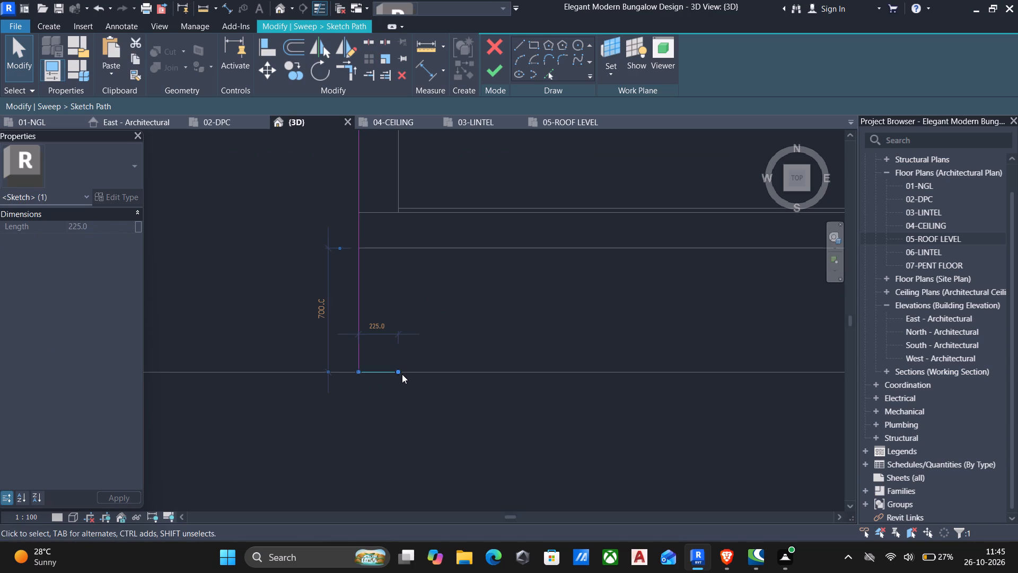
left_click_drag(401, 369, 417, 368)
scroll(432, 374, "down", 4)
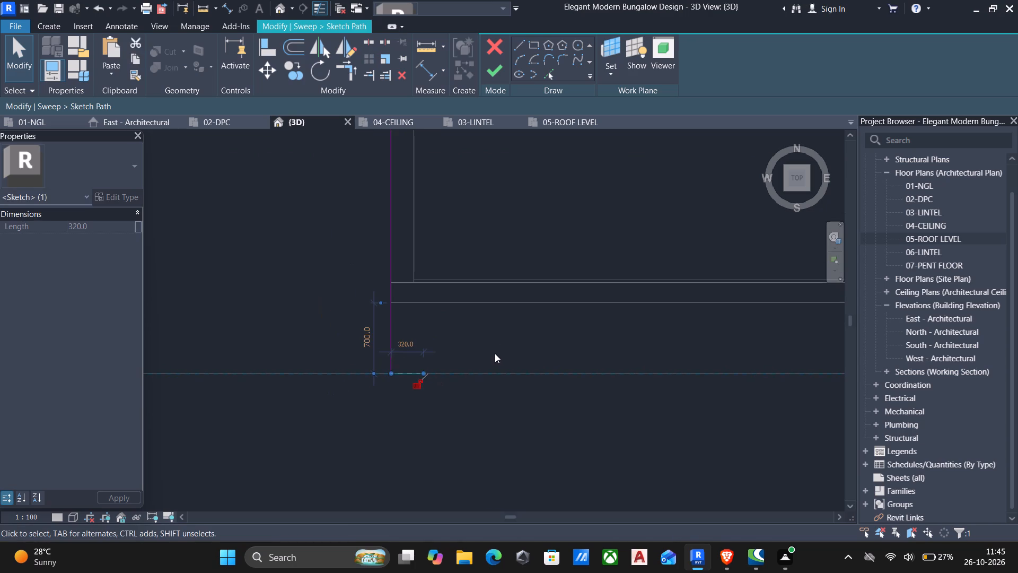
left_click(493, 76)
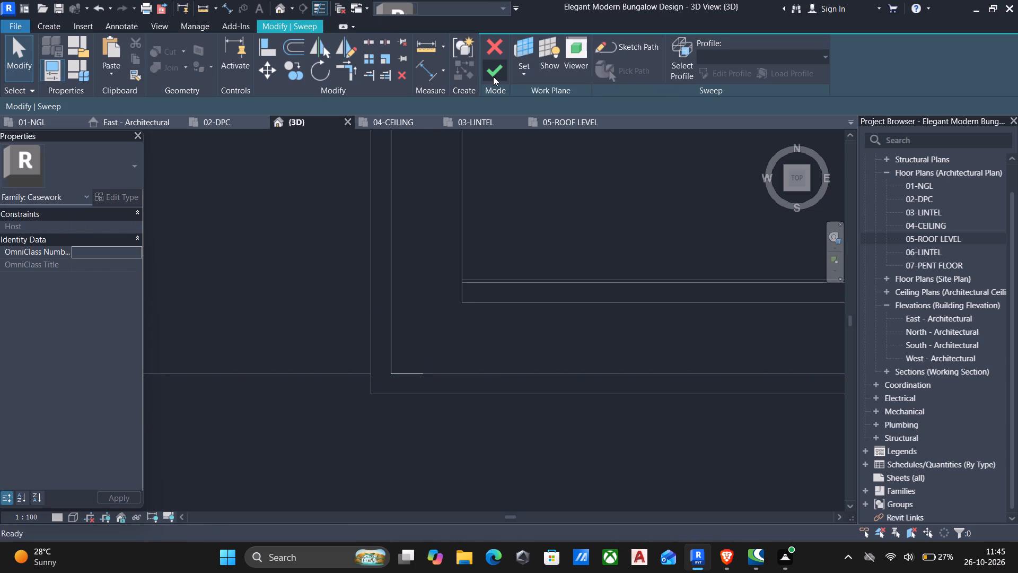
left_click(493, 76)
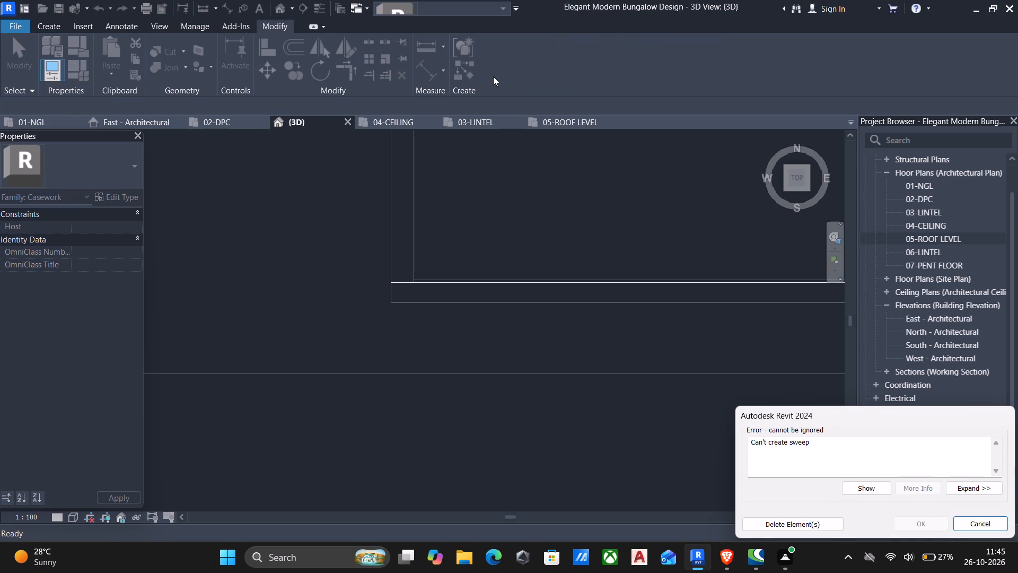
left_click(980, 524)
scroll(306, 193, "down", 5)
scroll(376, 295, "down", 5)
middle_click_drag(370, 310, 416, 393)
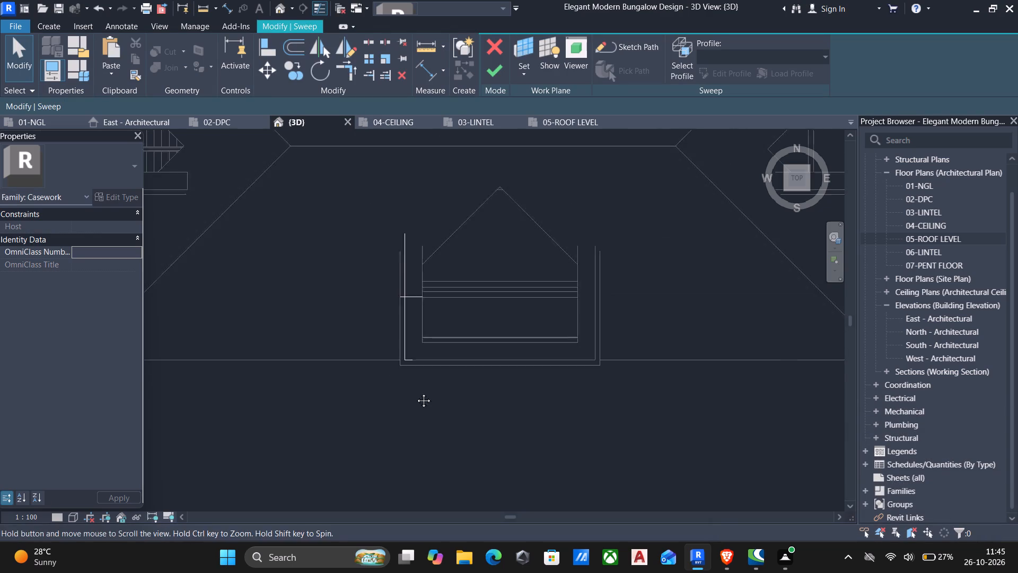
Reopen the path sketch of the south projection's moulding sweep and hide the work plane display.
middle_click_drag(416, 393, 420, 403)
scroll(420, 403, "up", 1)
left_click(411, 273)
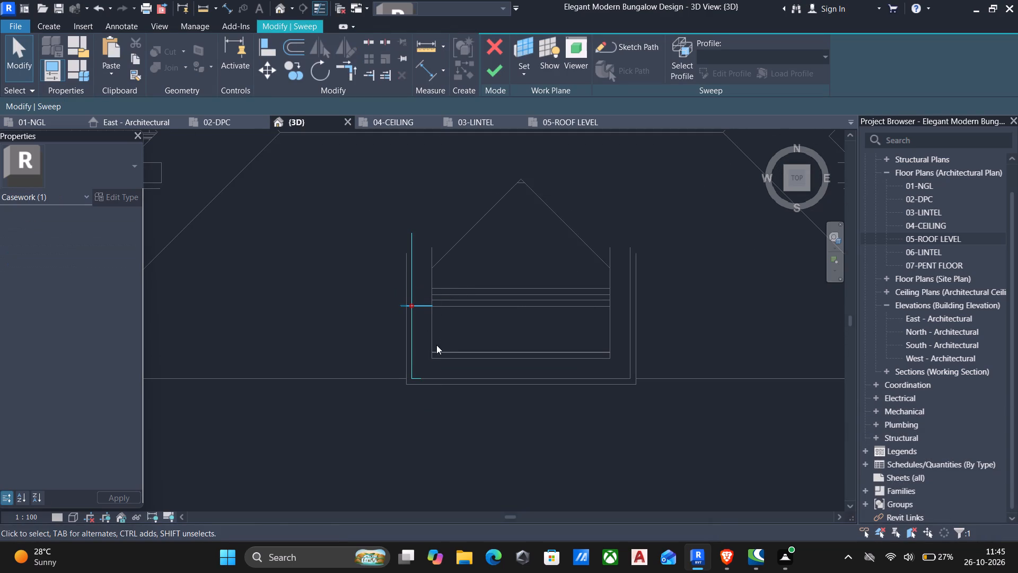
left_click(433, 305)
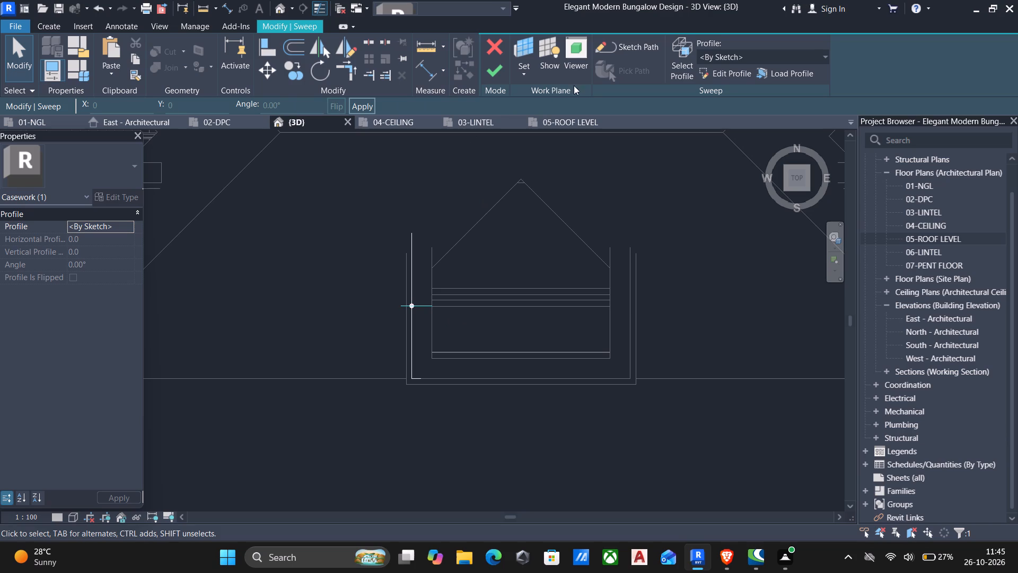
left_click(630, 37)
left_click(631, 46)
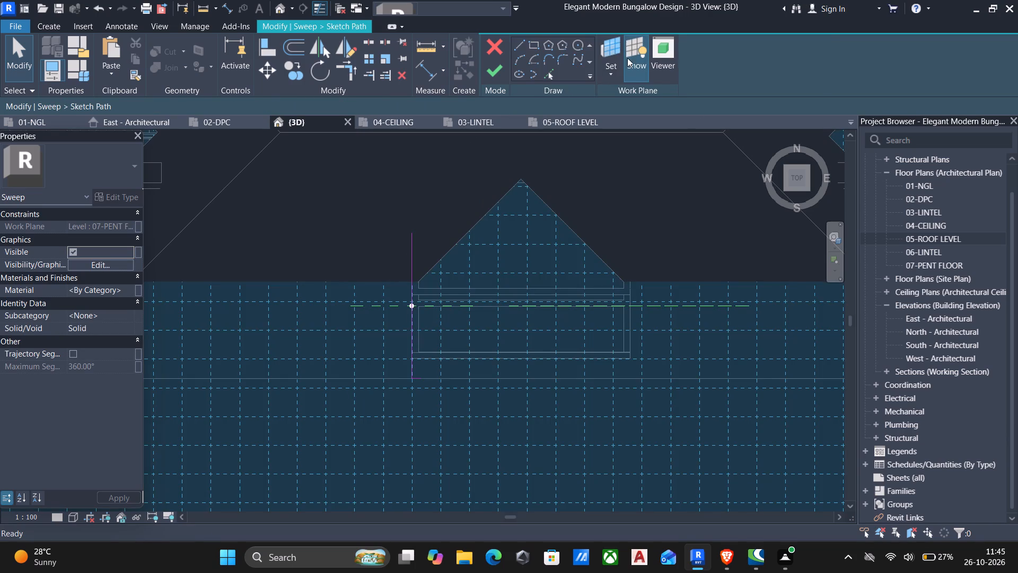
left_click(622, 66)
left_click(637, 65)
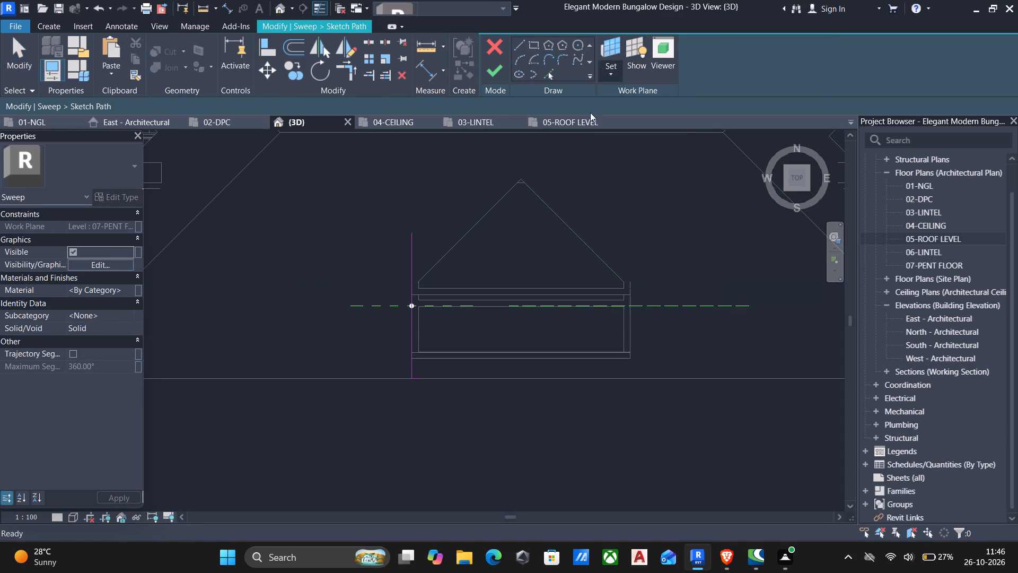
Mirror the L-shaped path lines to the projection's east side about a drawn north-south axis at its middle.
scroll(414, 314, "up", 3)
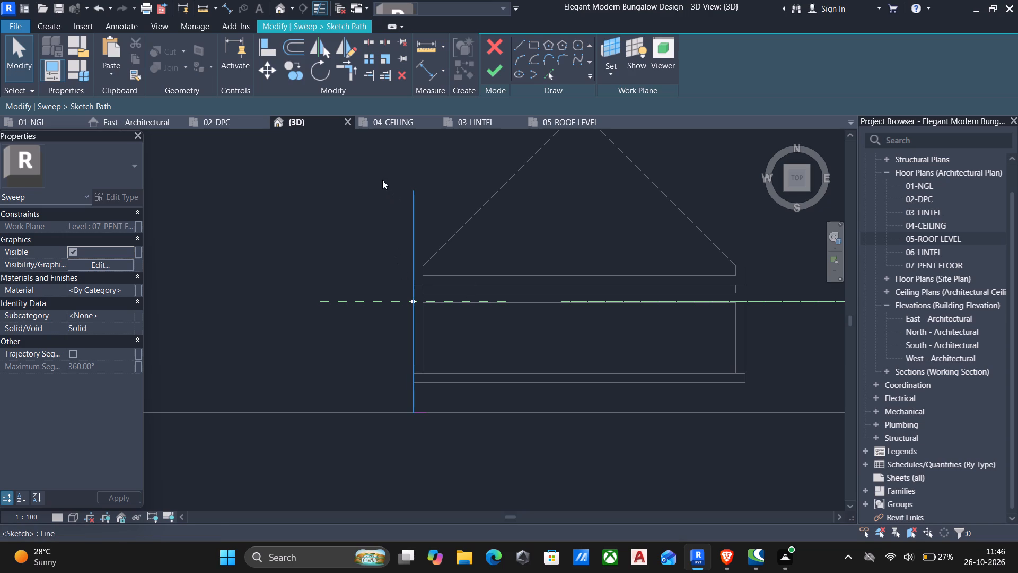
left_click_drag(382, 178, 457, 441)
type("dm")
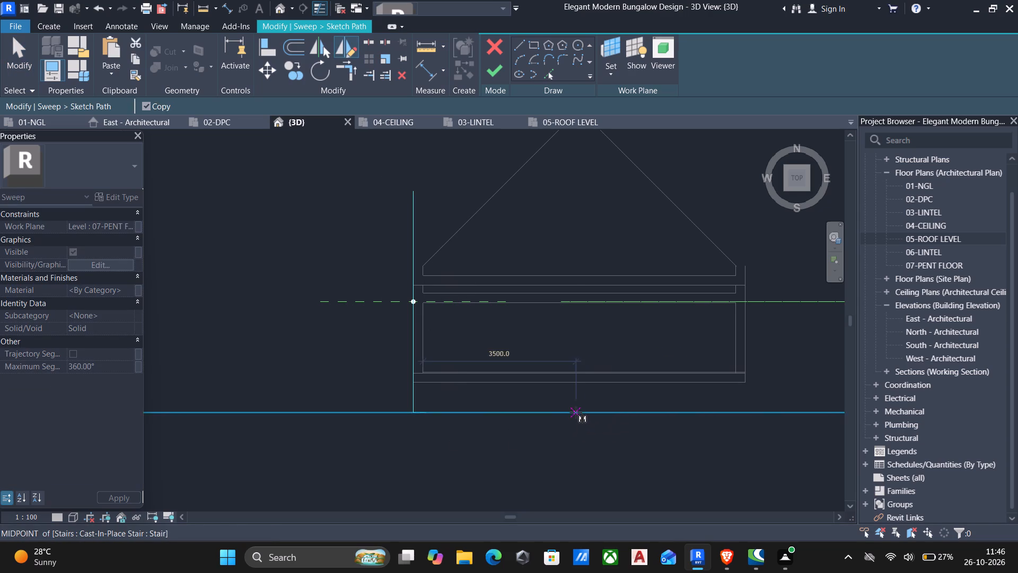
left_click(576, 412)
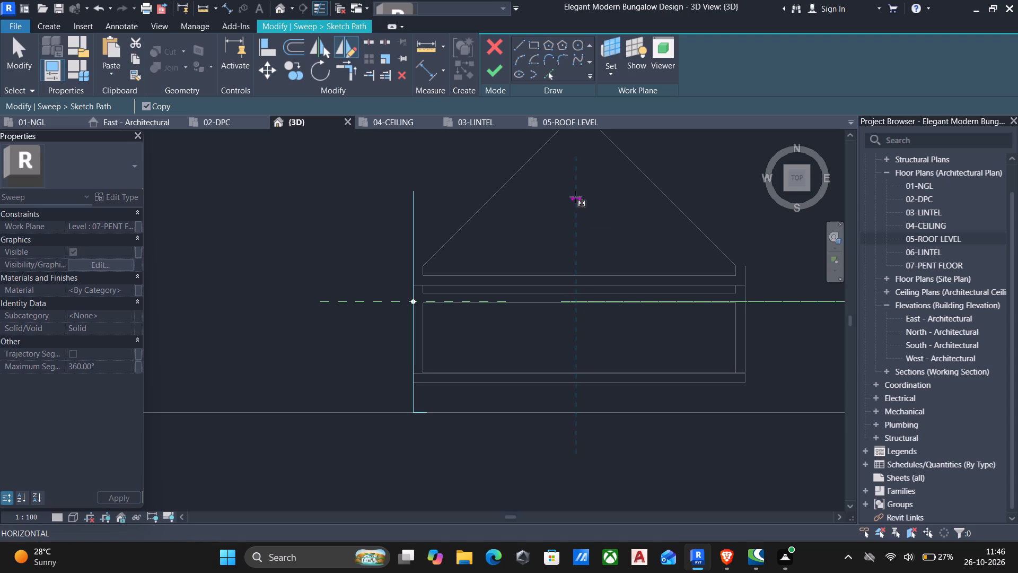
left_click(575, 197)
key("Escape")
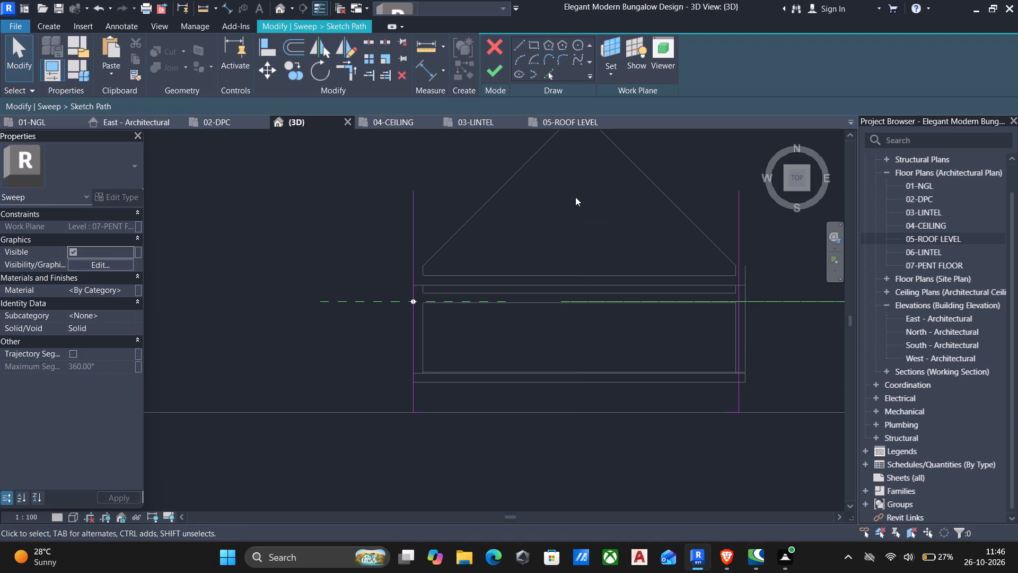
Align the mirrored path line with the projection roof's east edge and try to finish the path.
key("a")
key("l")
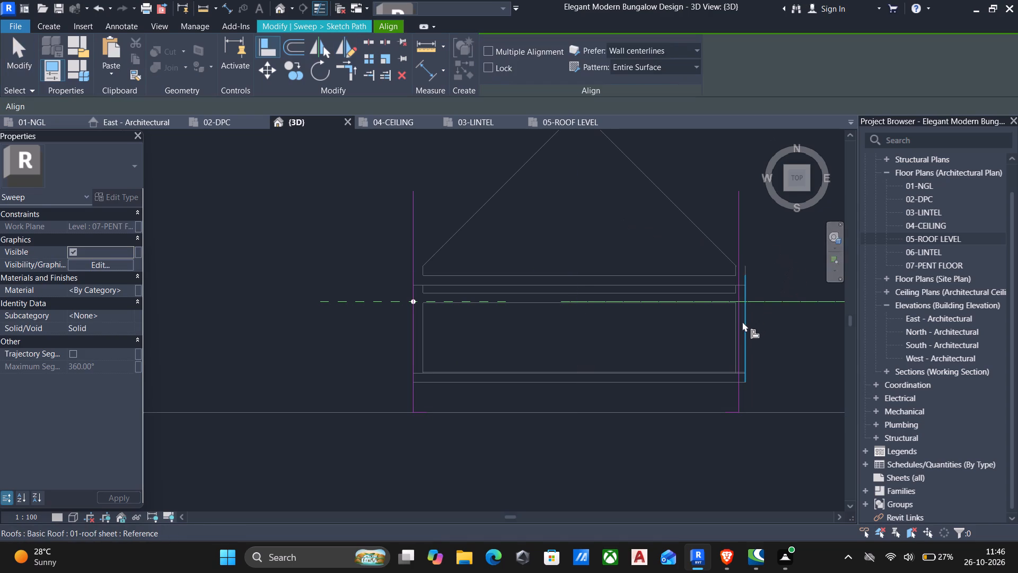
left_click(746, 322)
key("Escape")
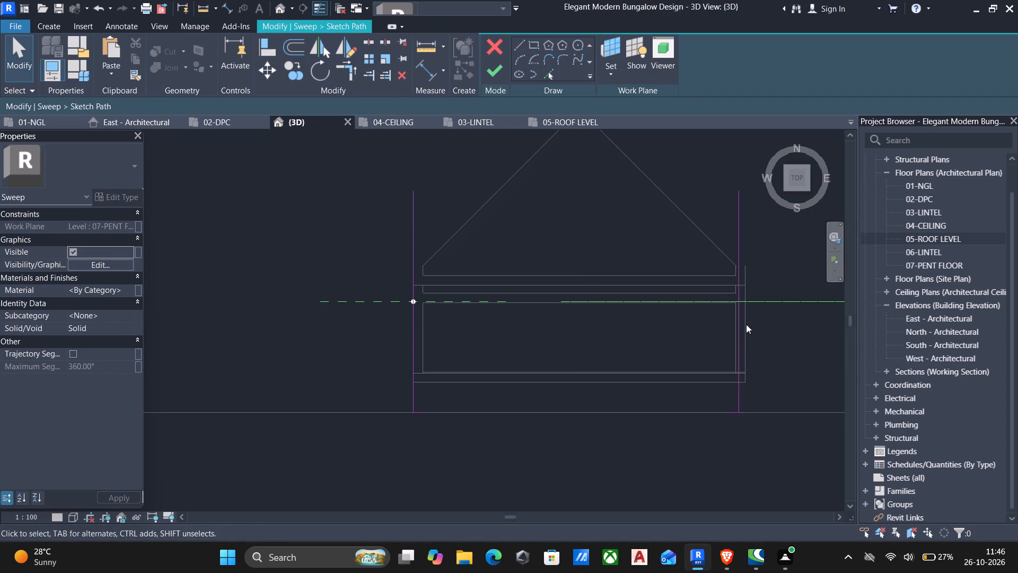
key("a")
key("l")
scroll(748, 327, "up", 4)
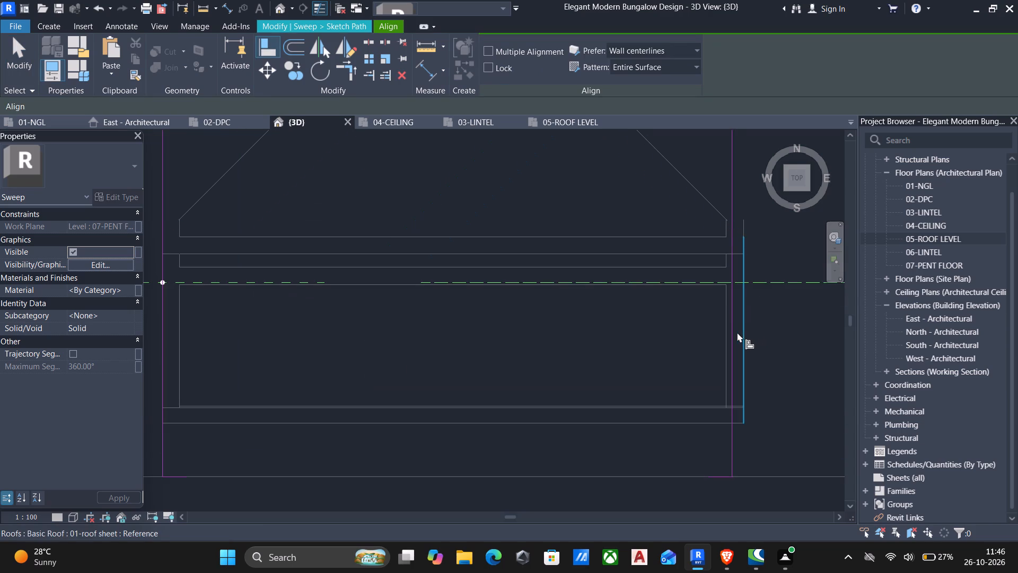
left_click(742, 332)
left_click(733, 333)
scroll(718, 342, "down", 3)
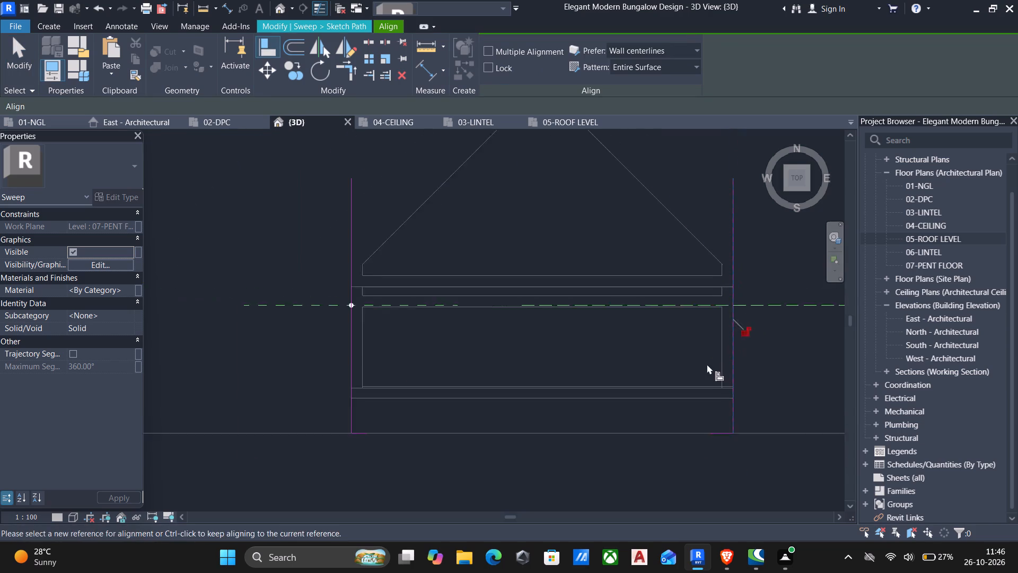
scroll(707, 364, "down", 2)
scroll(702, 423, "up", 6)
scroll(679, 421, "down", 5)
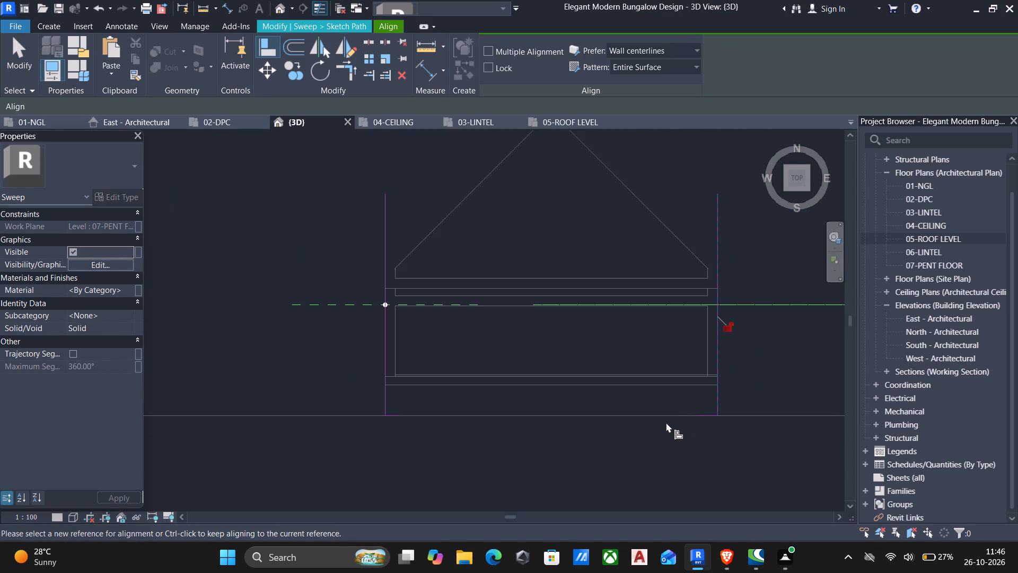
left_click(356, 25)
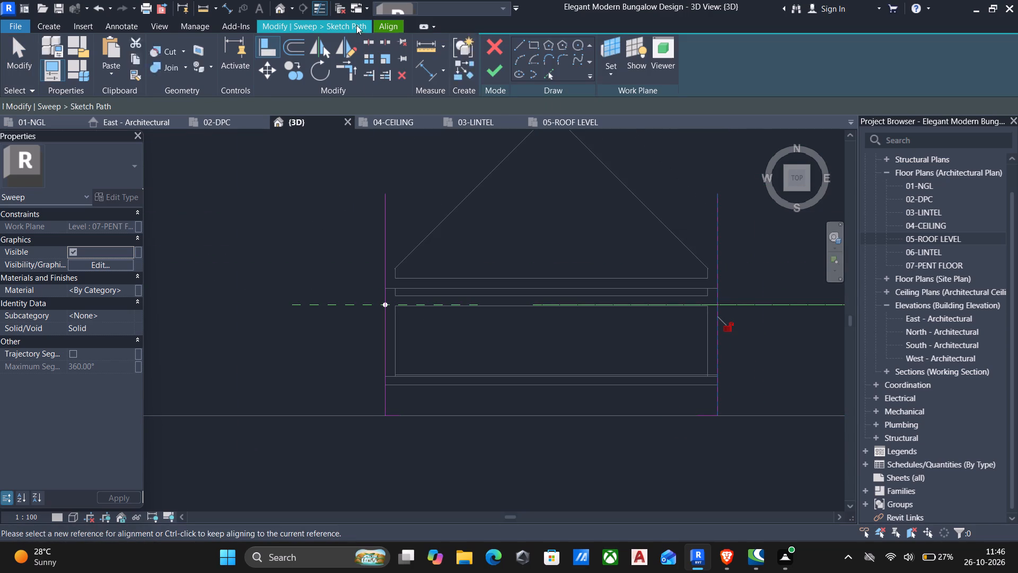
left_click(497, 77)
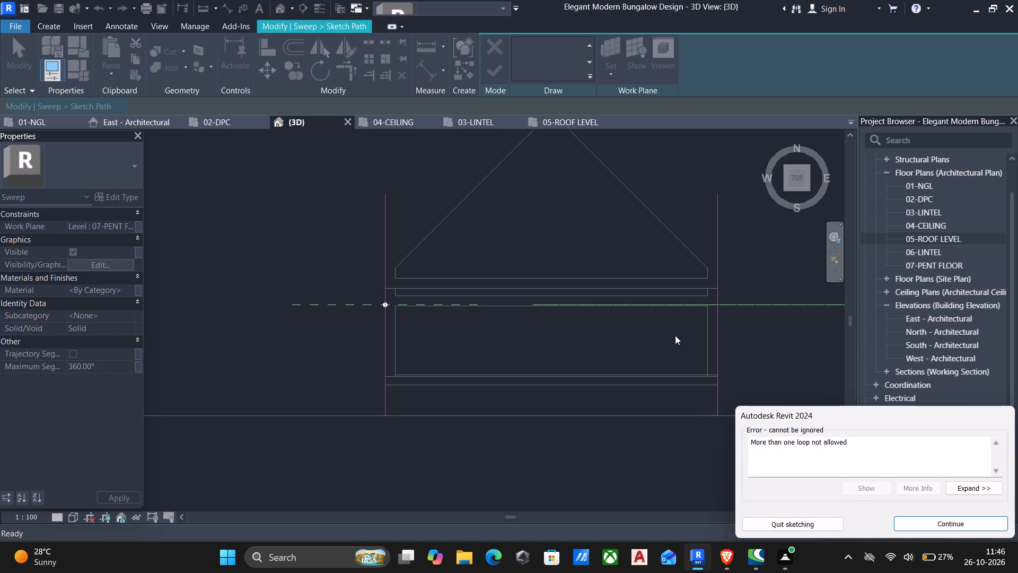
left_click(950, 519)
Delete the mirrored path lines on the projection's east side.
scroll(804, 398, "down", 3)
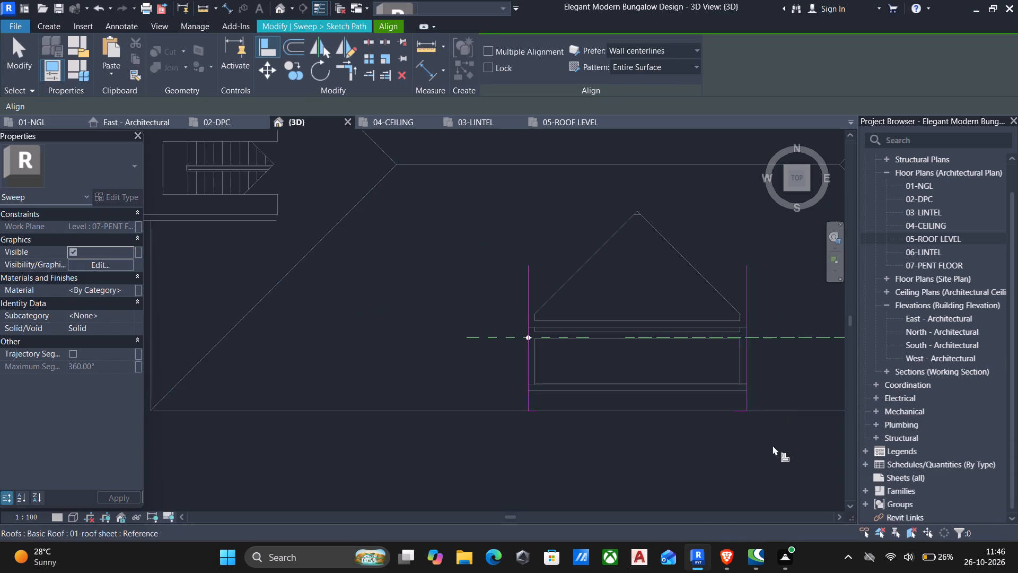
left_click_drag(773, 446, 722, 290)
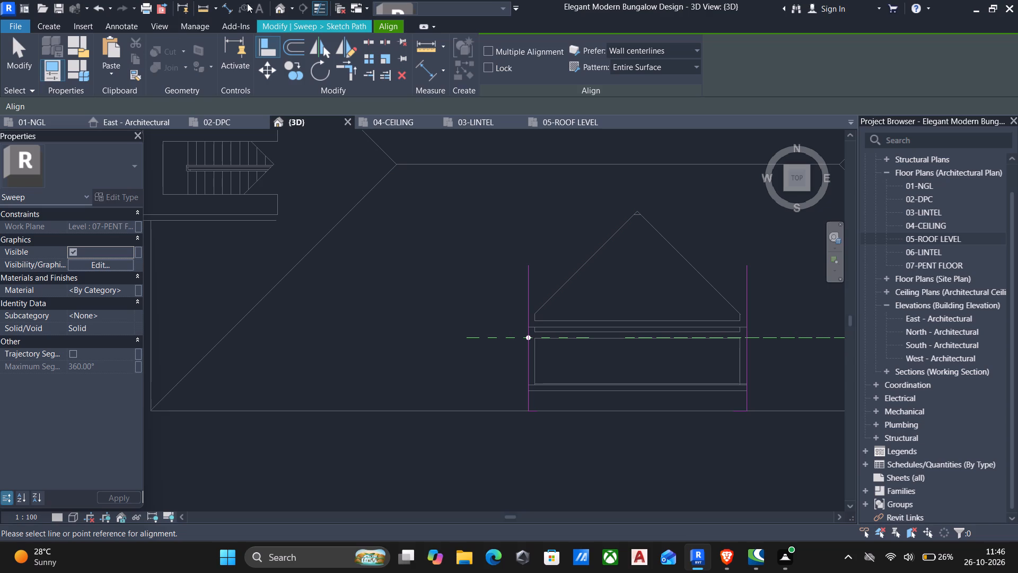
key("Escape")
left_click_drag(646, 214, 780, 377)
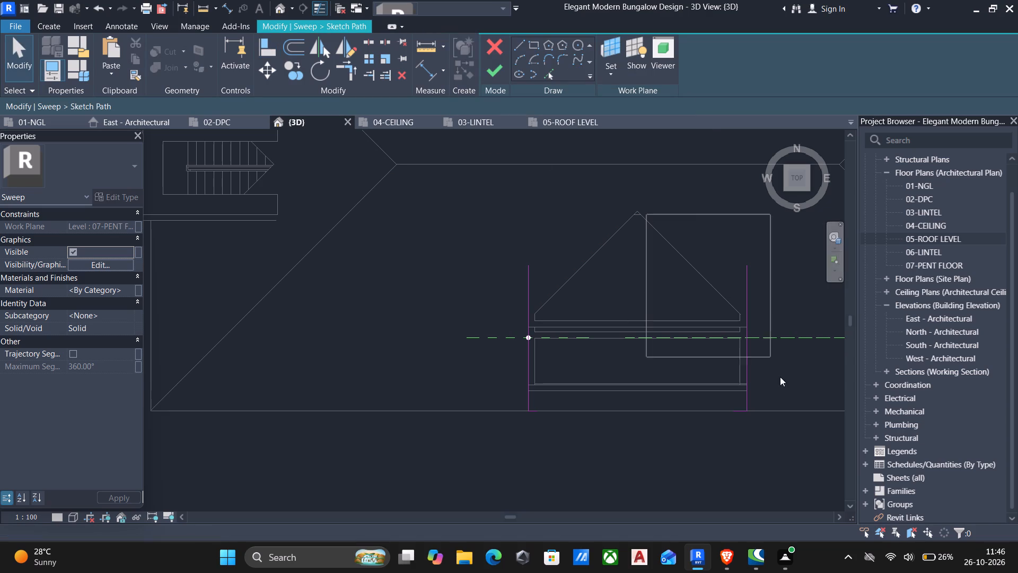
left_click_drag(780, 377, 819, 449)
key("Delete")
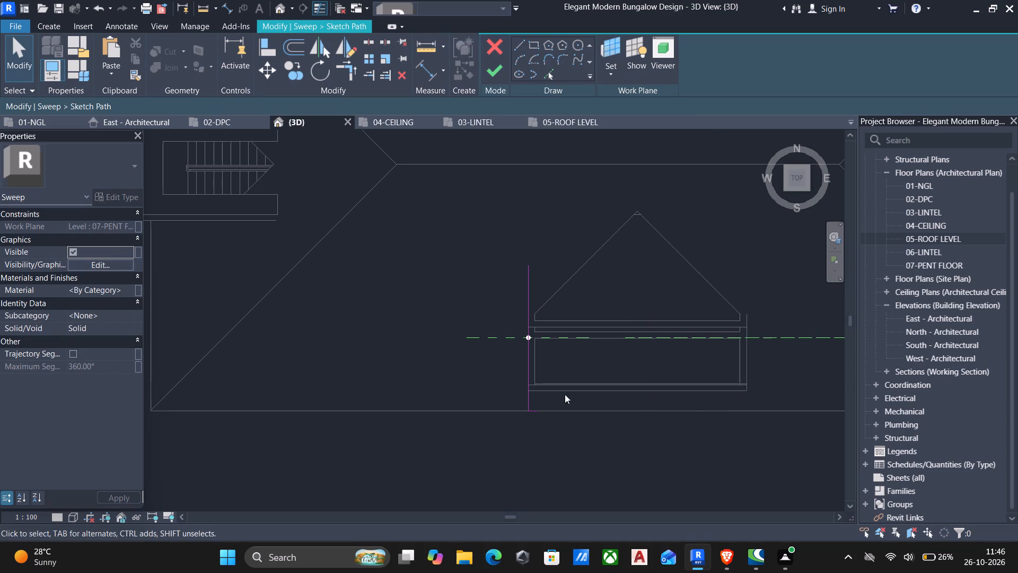
Lengthen the path's short south return at the southwest corner to 900 mm, and finish the path and the sweep.
scroll(538, 404, "up", 5)
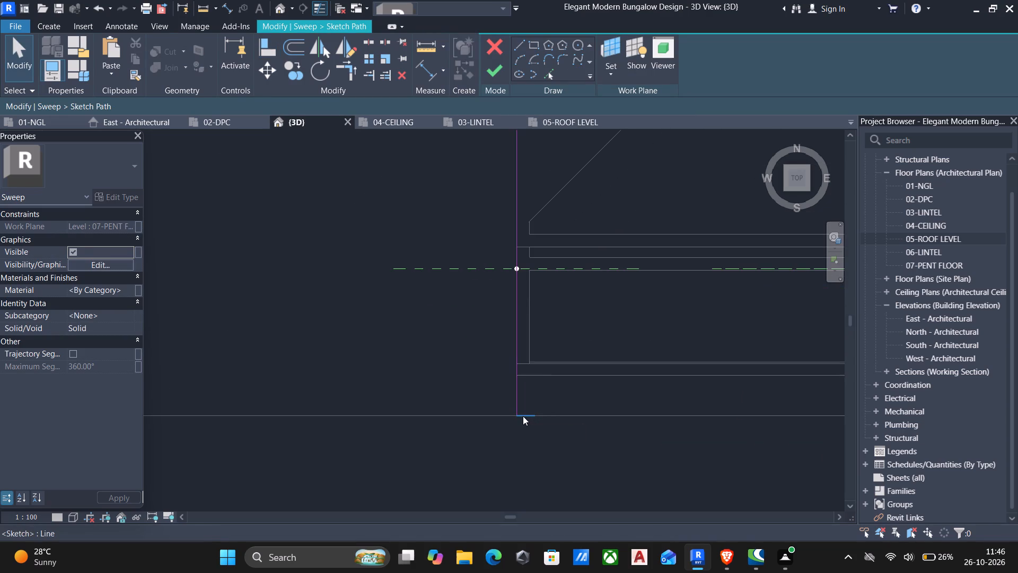
left_click(523, 416)
left_click_drag(534, 413, 573, 409)
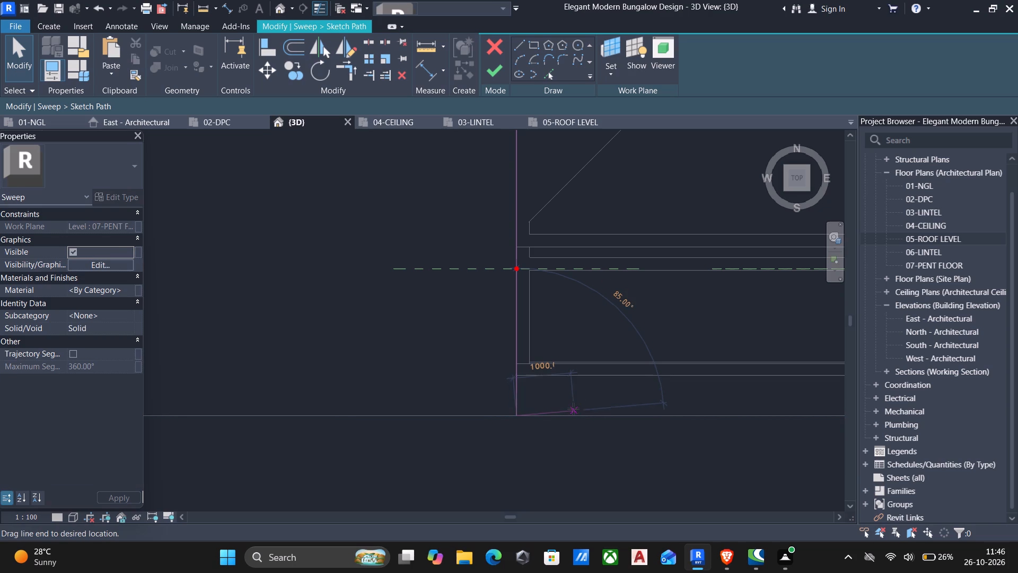
left_click_drag(573, 409, 567, 412)
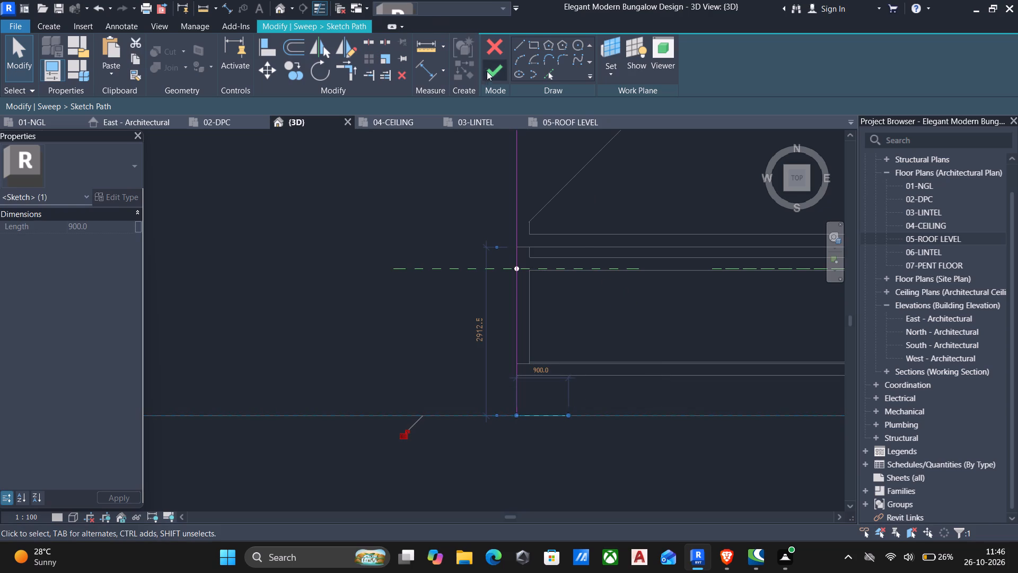
left_click(493, 68)
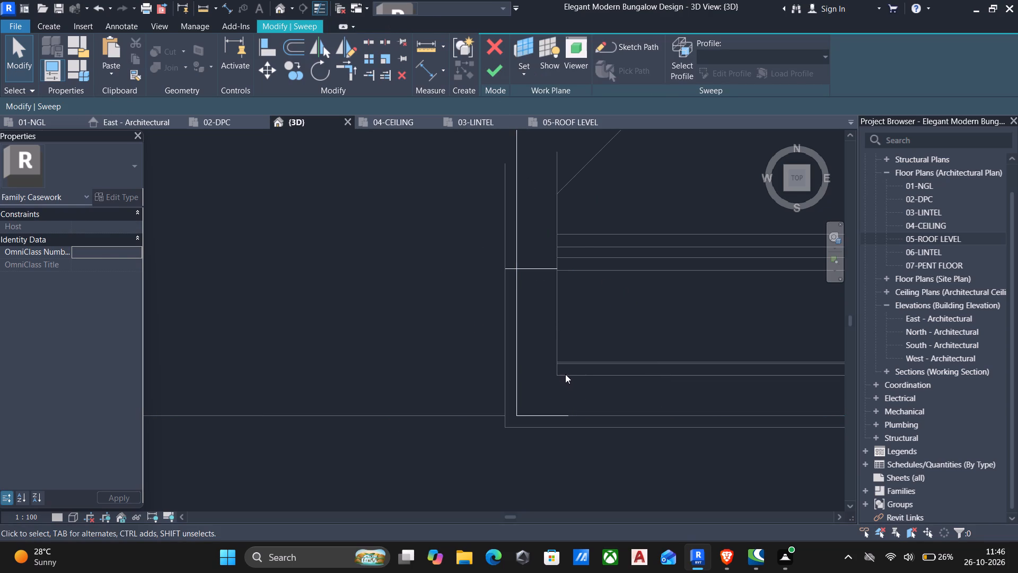
scroll(571, 374, "down", 6)
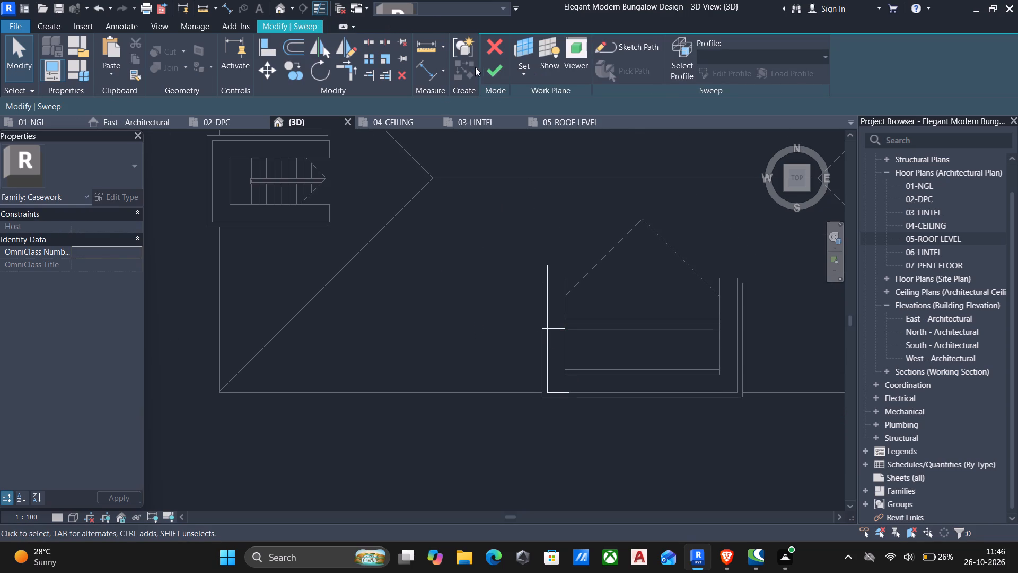
left_click(488, 69)
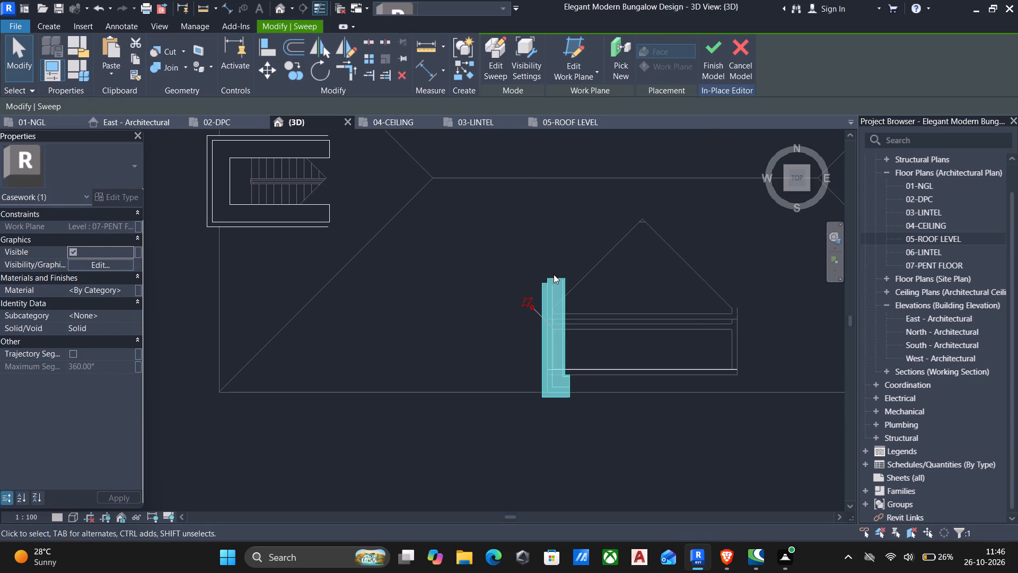
Mirror a copy of the finished sweep to the projection's east side about a north-south axis drawn through the ridge.
key("d")
key("m")
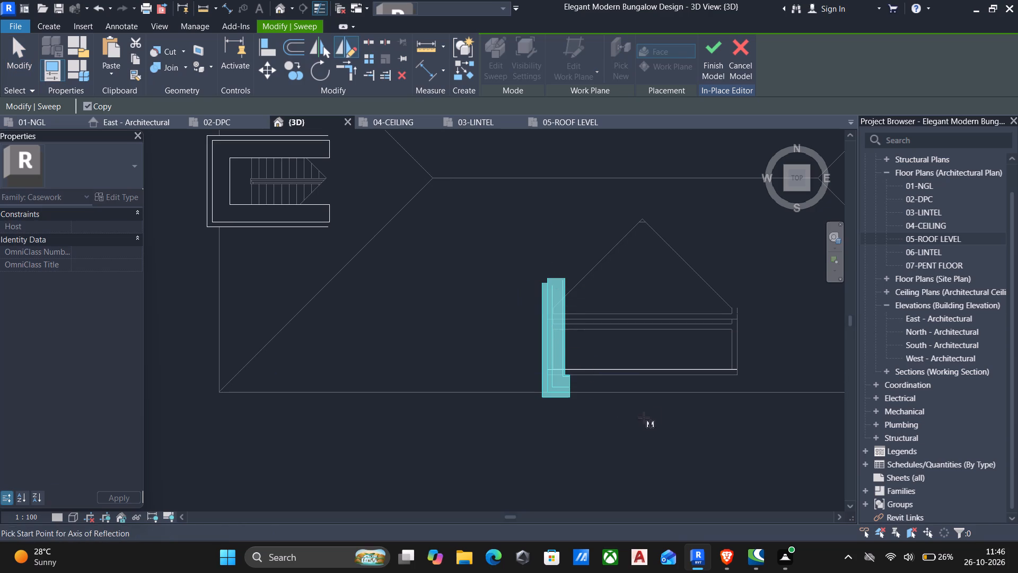
left_click(638, 394)
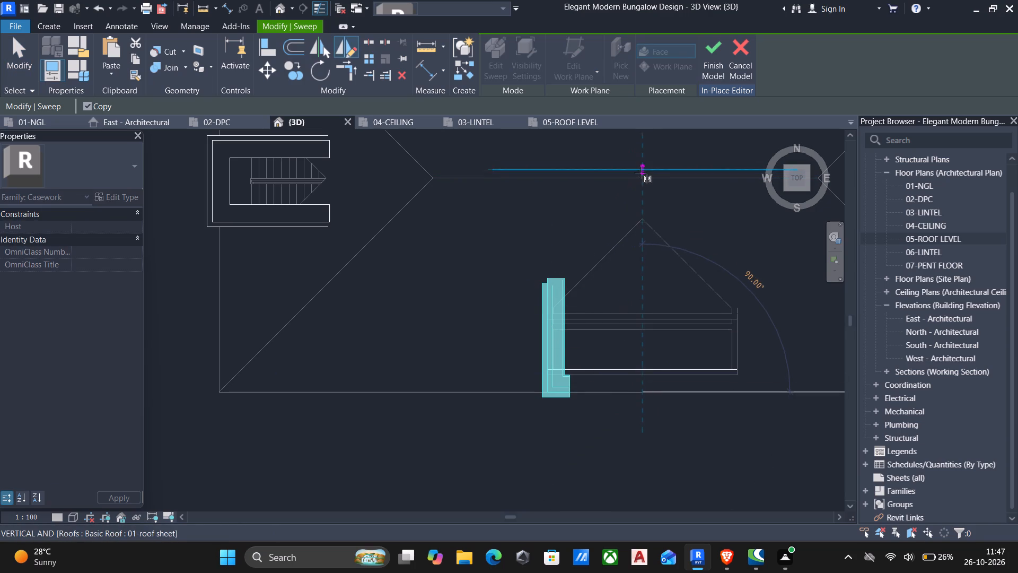
left_click(640, 170)
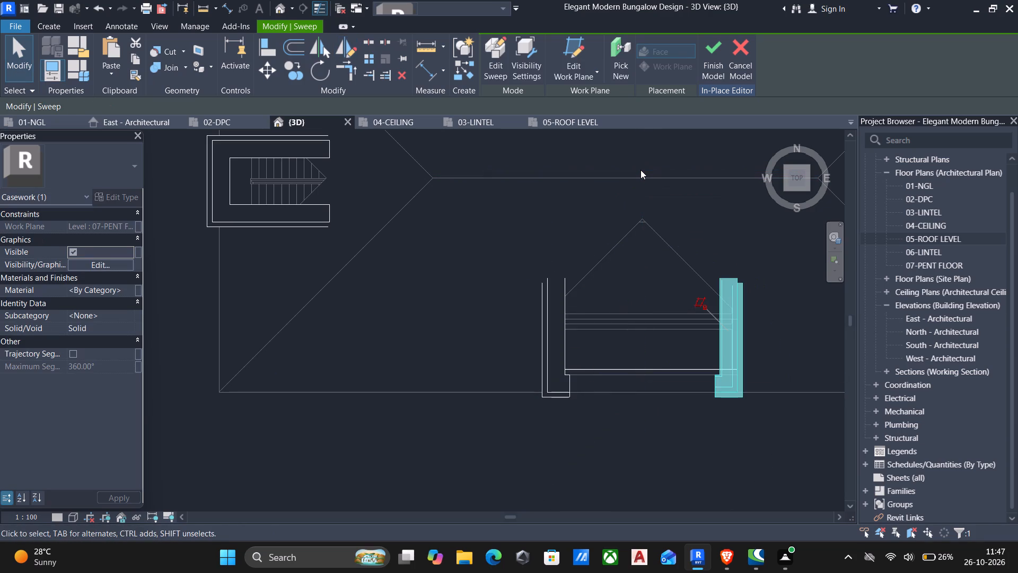
key("Escape")
key("Escape")
Nudge the mirrored sweep west, then align its outer edge with the projection roof's east edge.
scroll(743, 364, "up", 4)
left_click(736, 367)
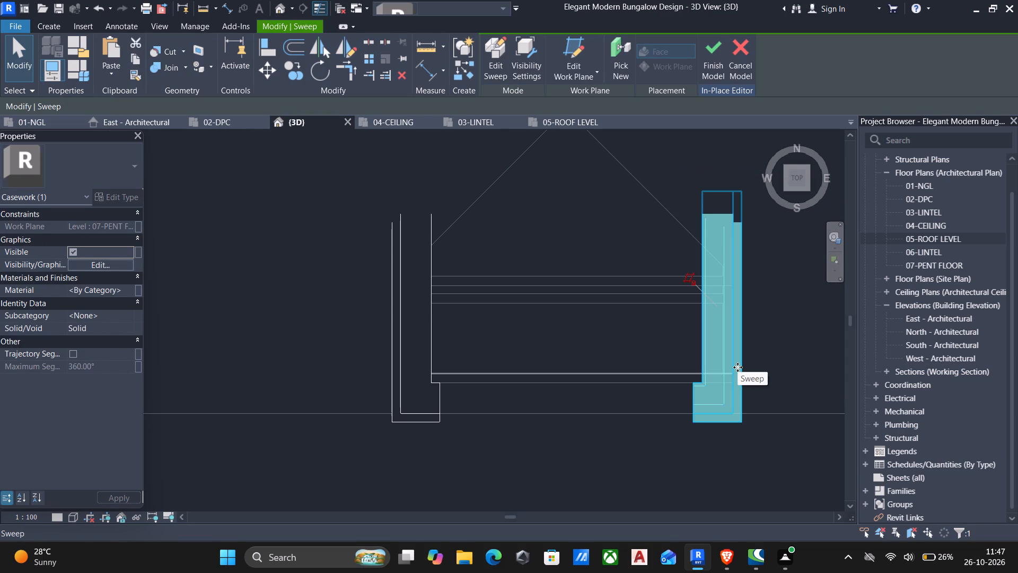
key("Left")
key("Left")
key("Left")
key("Left")
key("Left")
key("Left")
key("Left")
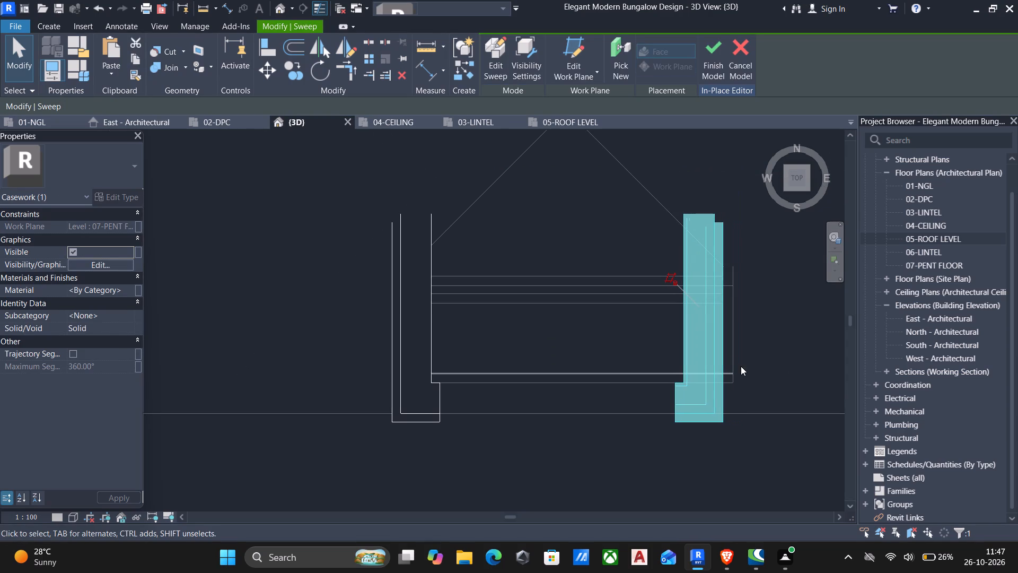
type("al")
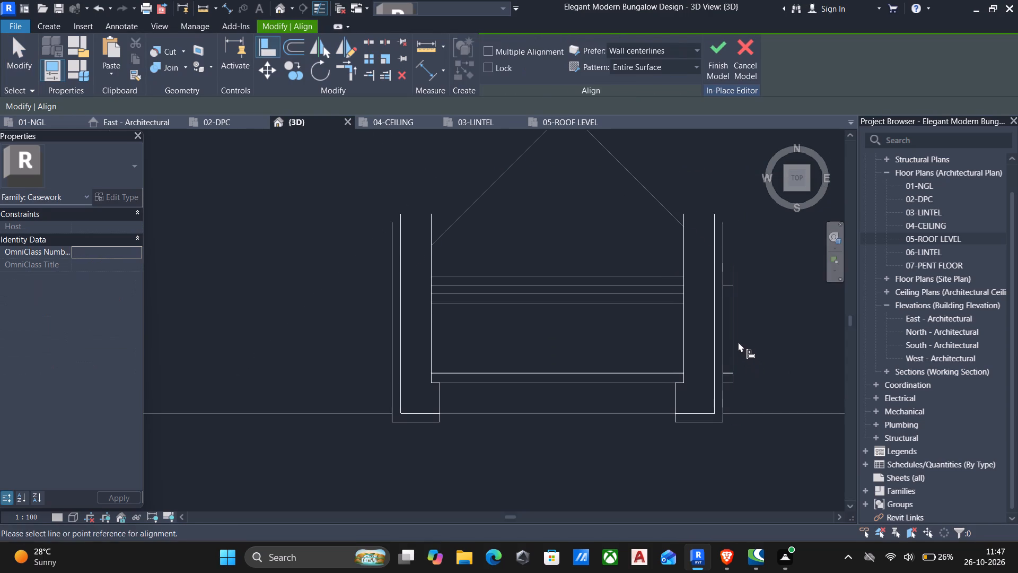
left_click(732, 300)
left_click(724, 303)
scroll(715, 305, "down", 6)
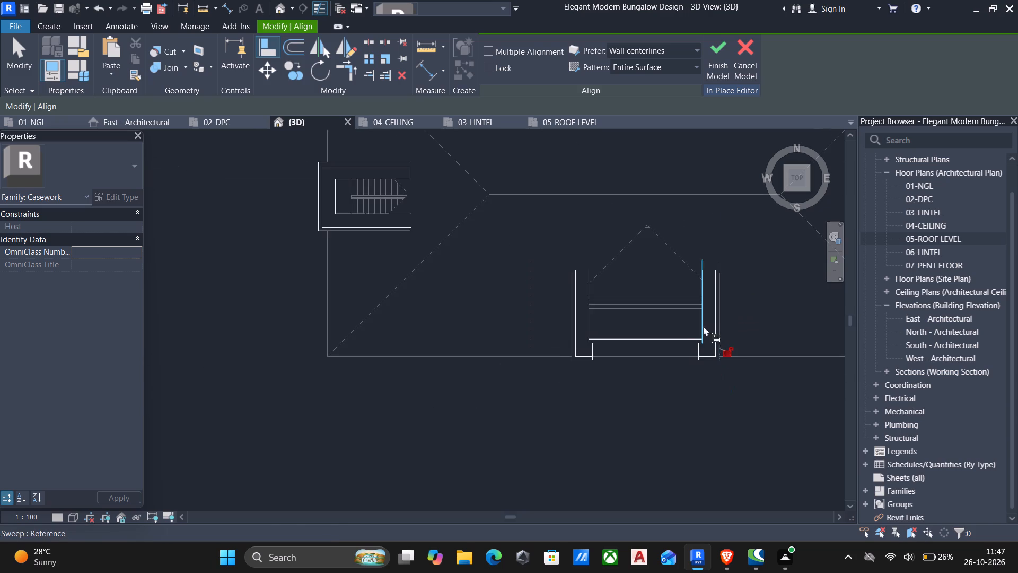
scroll(697, 369, "up", 1)
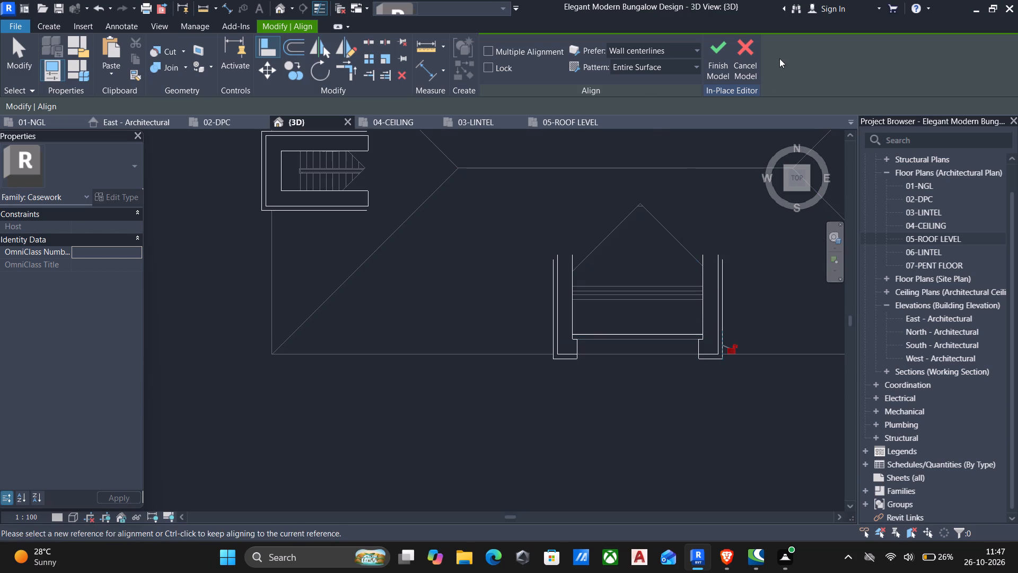
Finish the in-place moulding model and dismiss the save reminder without saving.
left_click(718, 48)
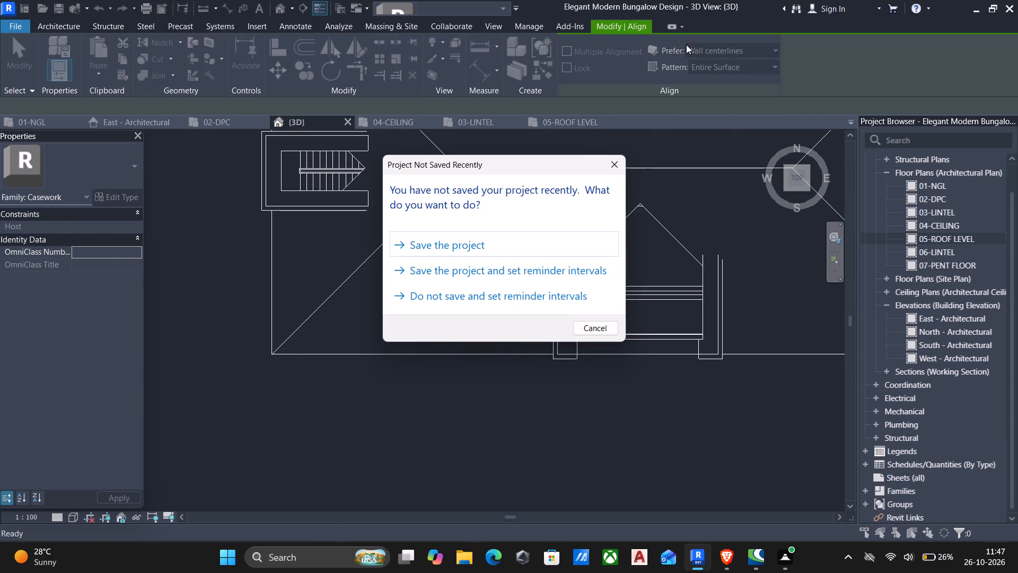
left_click(583, 331)
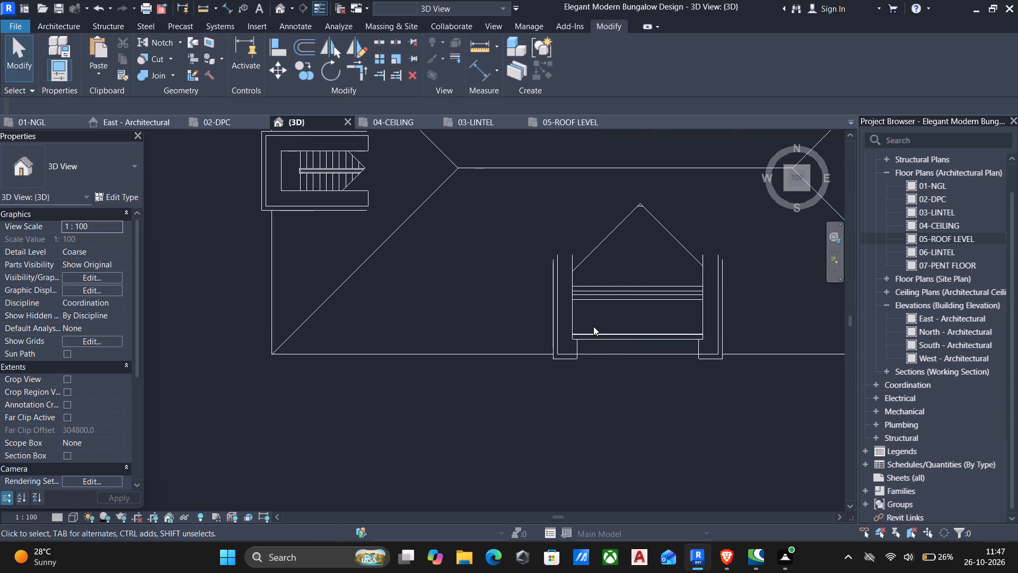
Examine the finished mouldings on the south, east and west roof projections from several 3D angles.
left_click(283, 12)
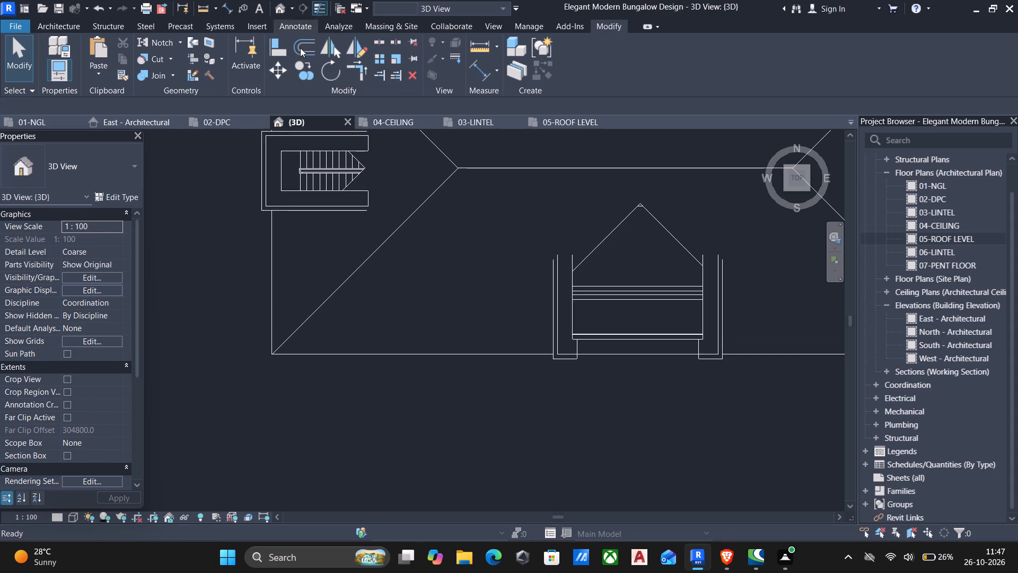
scroll(602, 295, "down", 4)
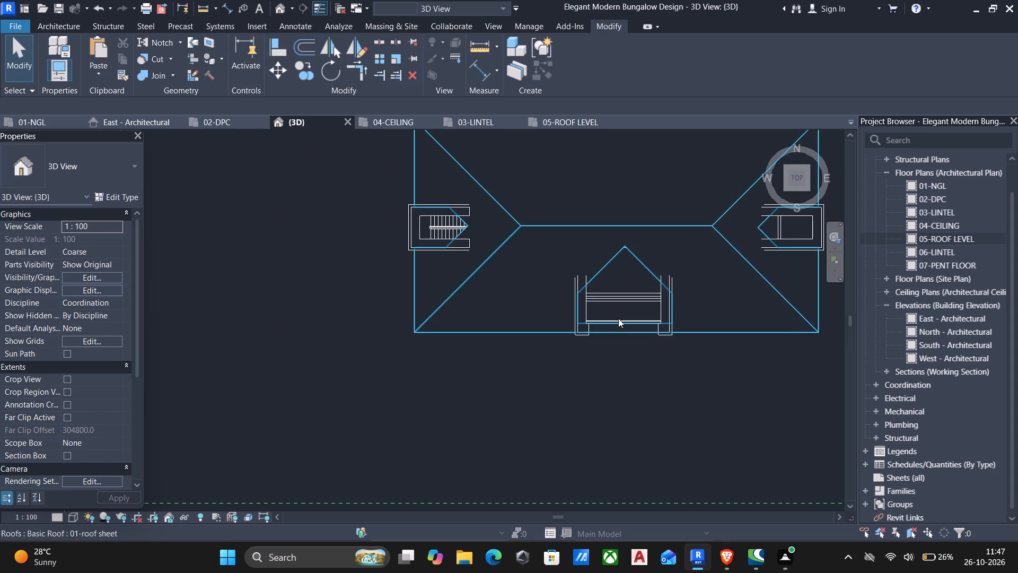
middle_click_drag(618, 319, 572, 171)
middle_click_drag(595, 324, 533, 207, "shift")
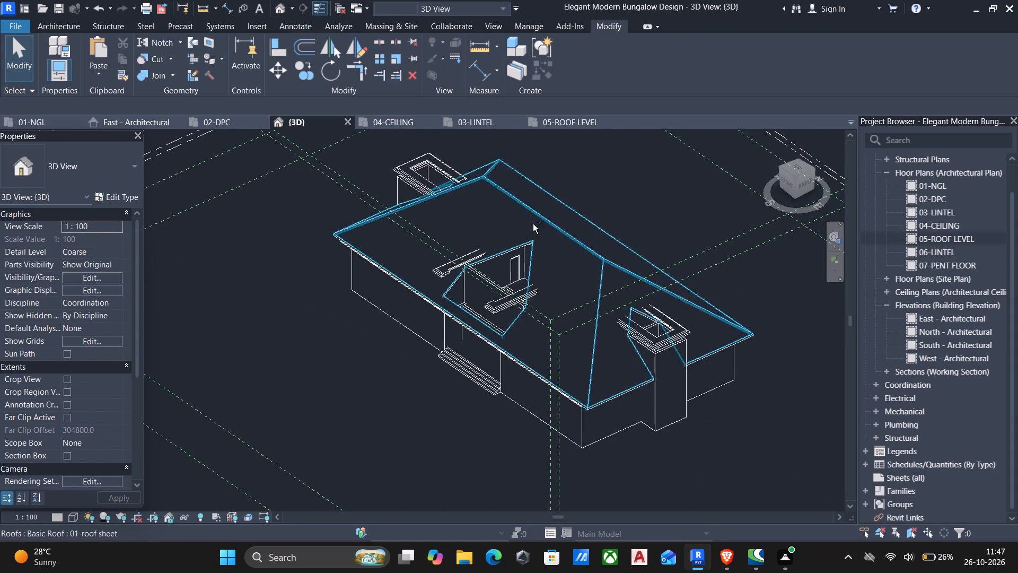
scroll(462, 311, "up", 5)
scroll(441, 250, "up", 2)
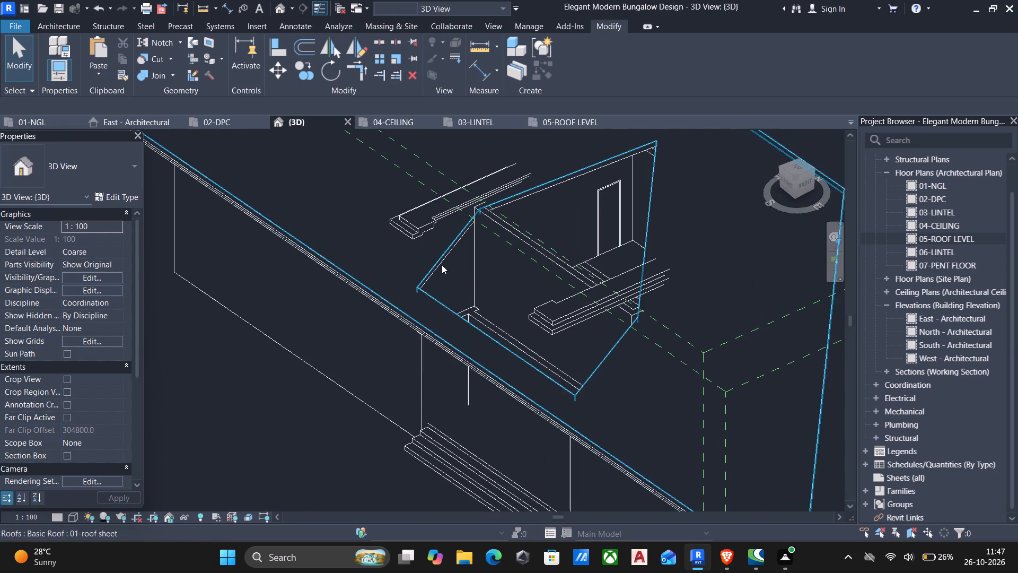
middle_click_drag(501, 292, 461, 307, "shift")
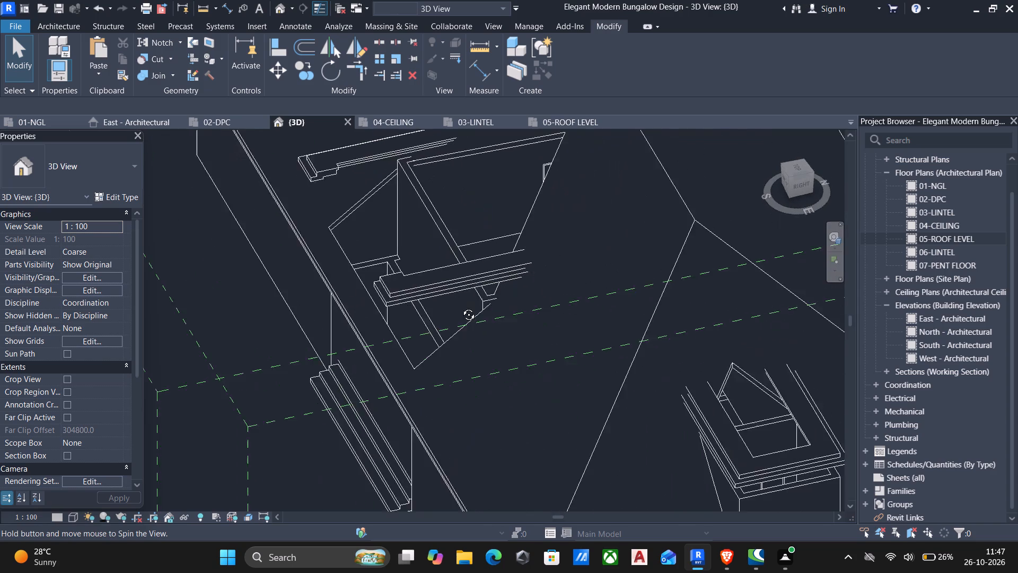
middle_click_drag(461, 307, 514, 292, "shift")
middle_click_drag(529, 288, 516, 291, "shift")
middle_click_drag(514, 303, 521, 353, "shift")
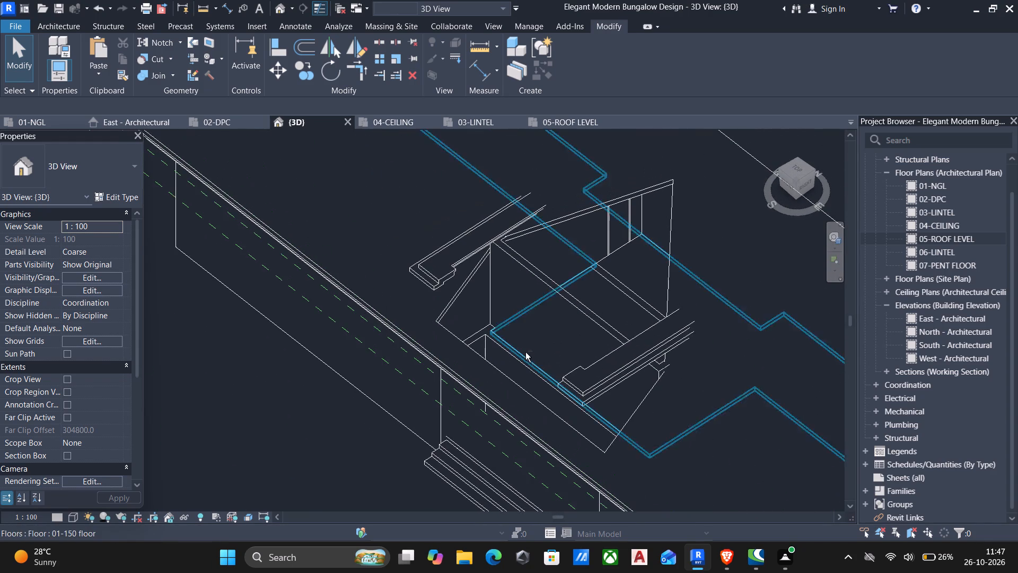
middle_click(539, 344)
middle_click_drag(543, 342, 554, 313)
scroll(552, 305, "down", 8)
middle_click_drag(551, 305, 607, 188, "shift")
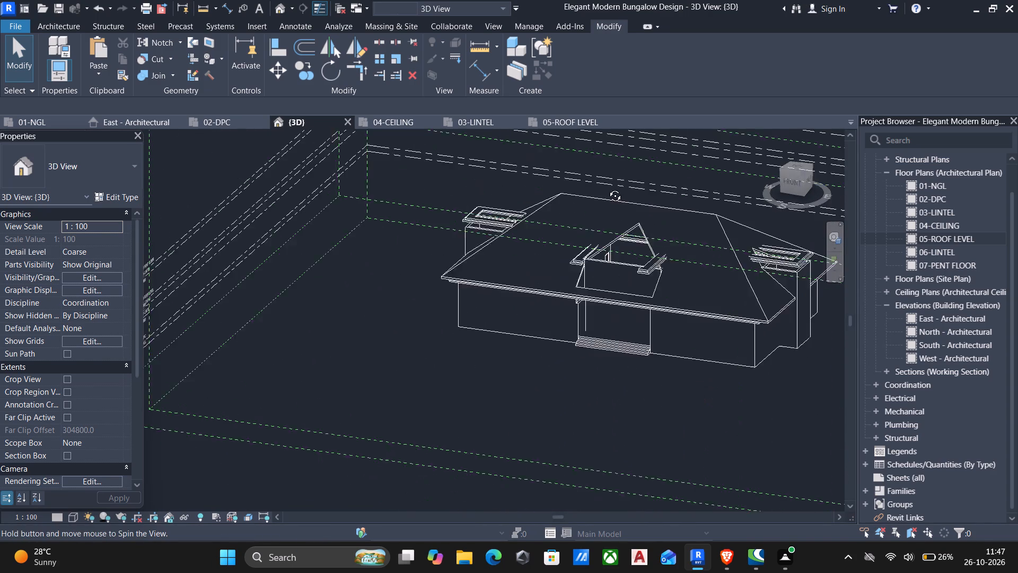
middle_click_drag(607, 188, 612, 179, "shift")
scroll(618, 247, "up", 3)
scroll(619, 262, "down", 3)
middle_click_drag(618, 263, 507, 292, "shift")
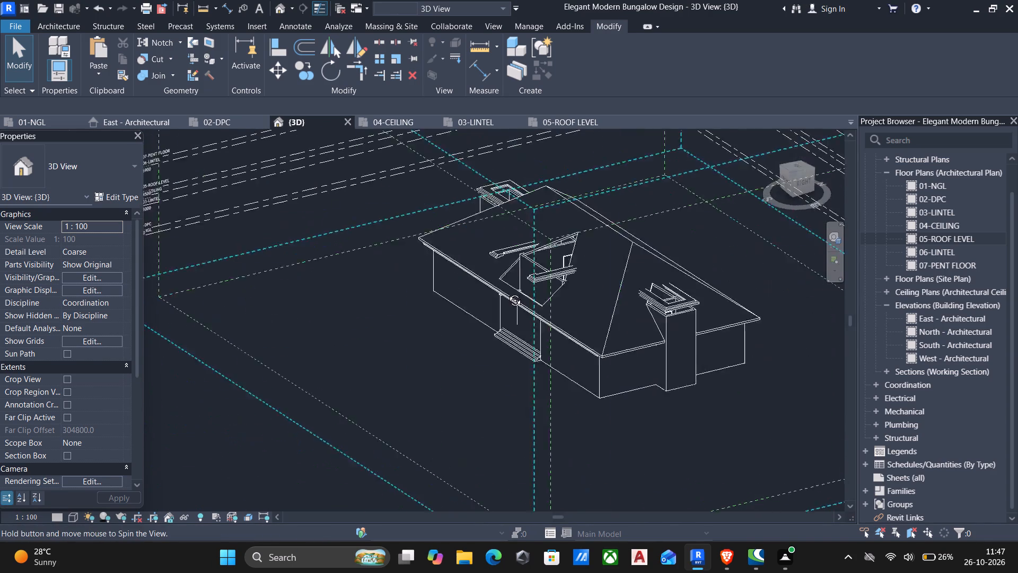
middle_click_drag(507, 292, 528, 267, "shift")
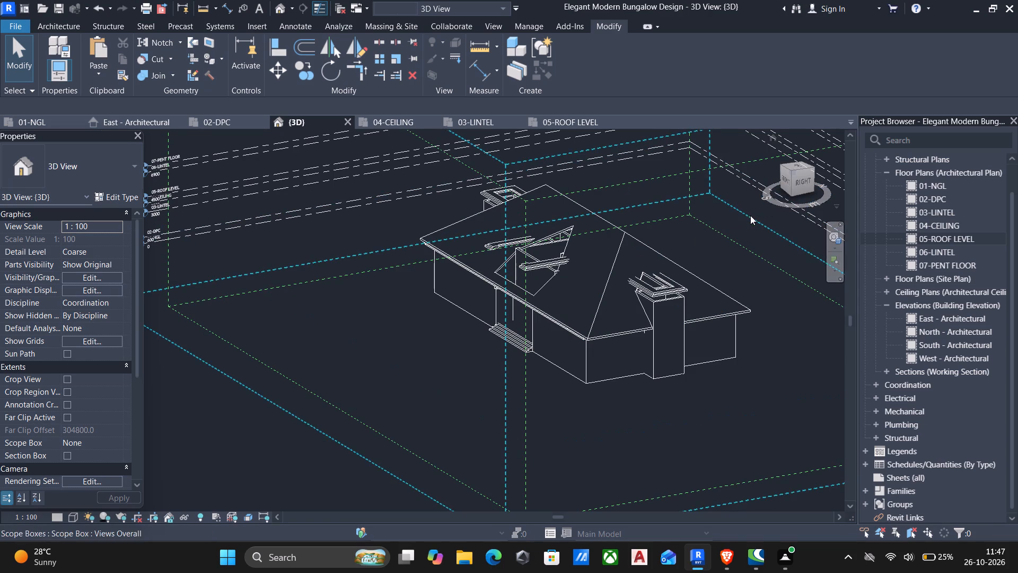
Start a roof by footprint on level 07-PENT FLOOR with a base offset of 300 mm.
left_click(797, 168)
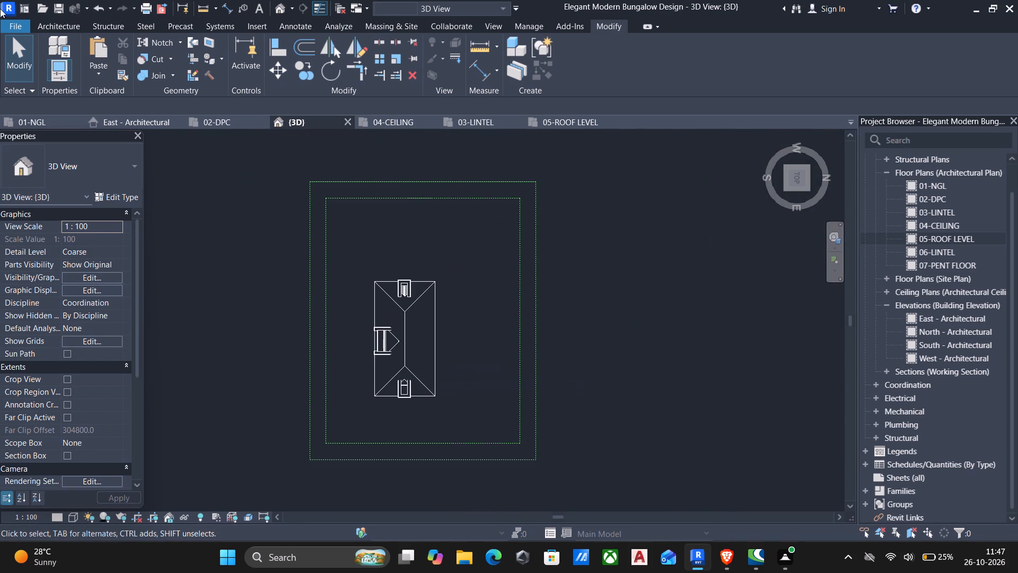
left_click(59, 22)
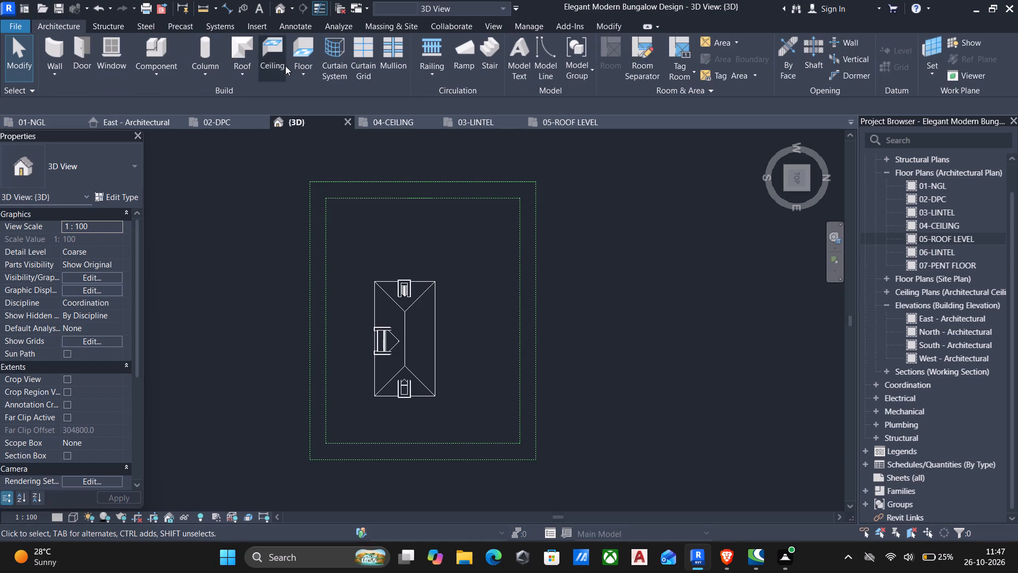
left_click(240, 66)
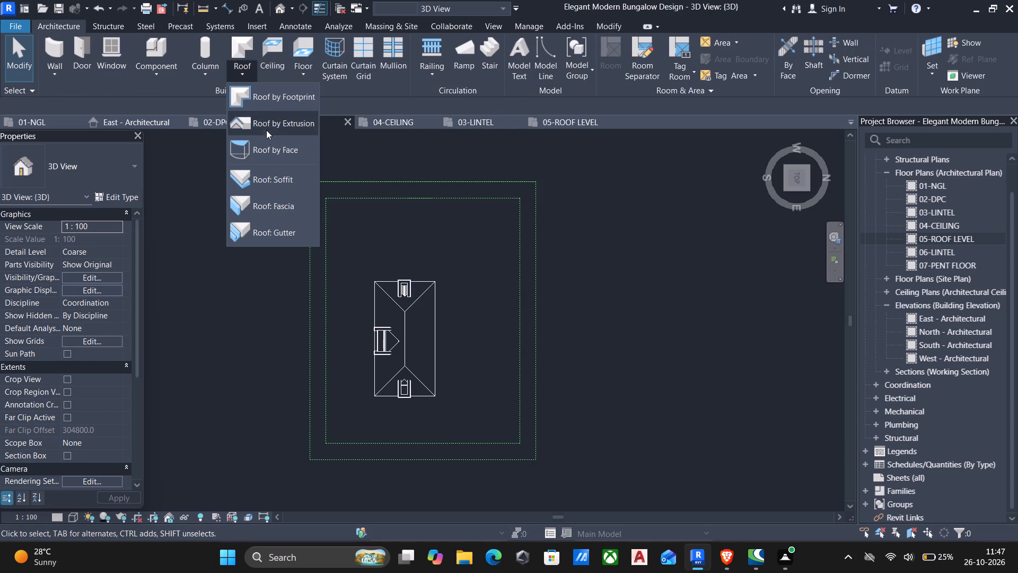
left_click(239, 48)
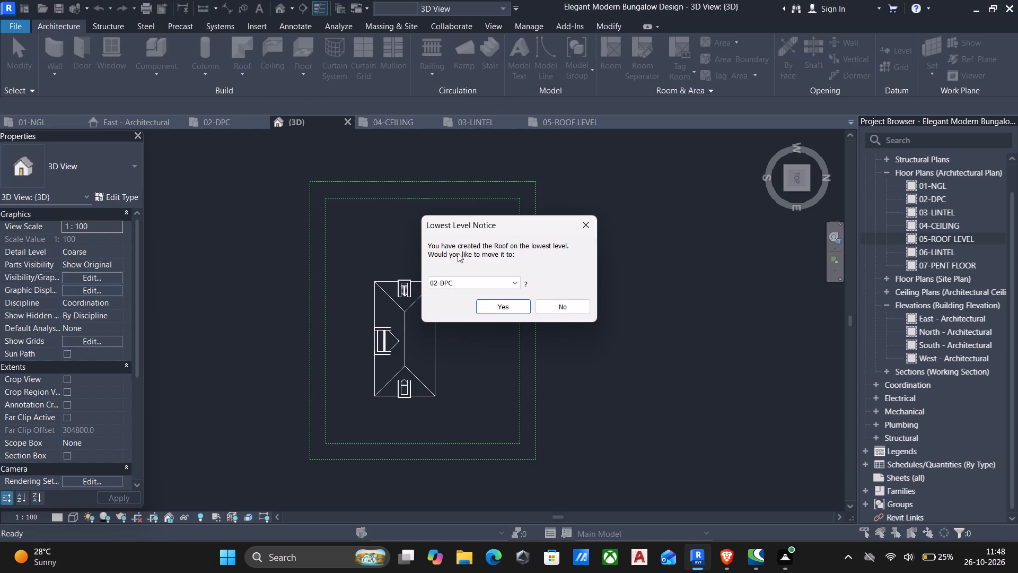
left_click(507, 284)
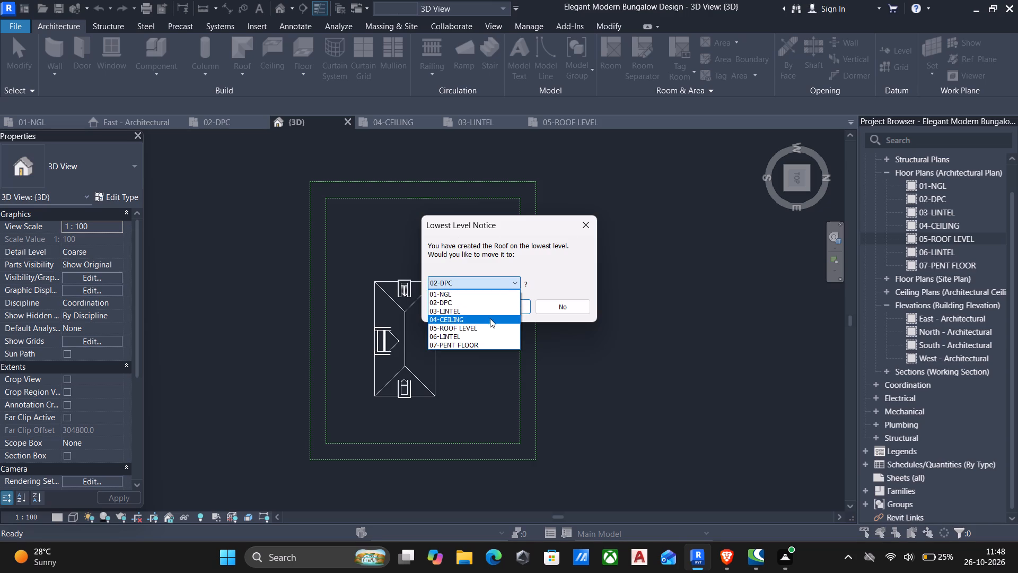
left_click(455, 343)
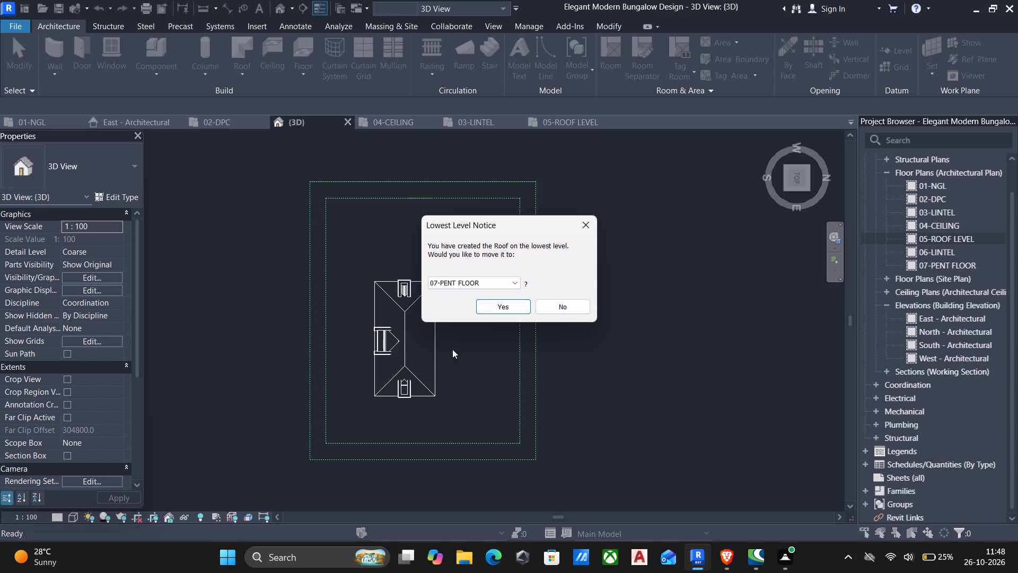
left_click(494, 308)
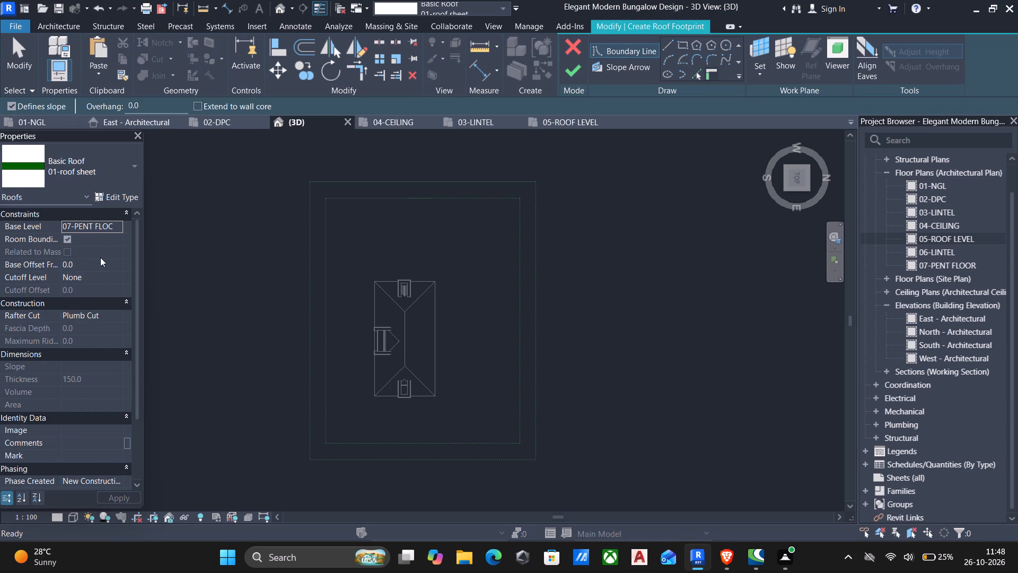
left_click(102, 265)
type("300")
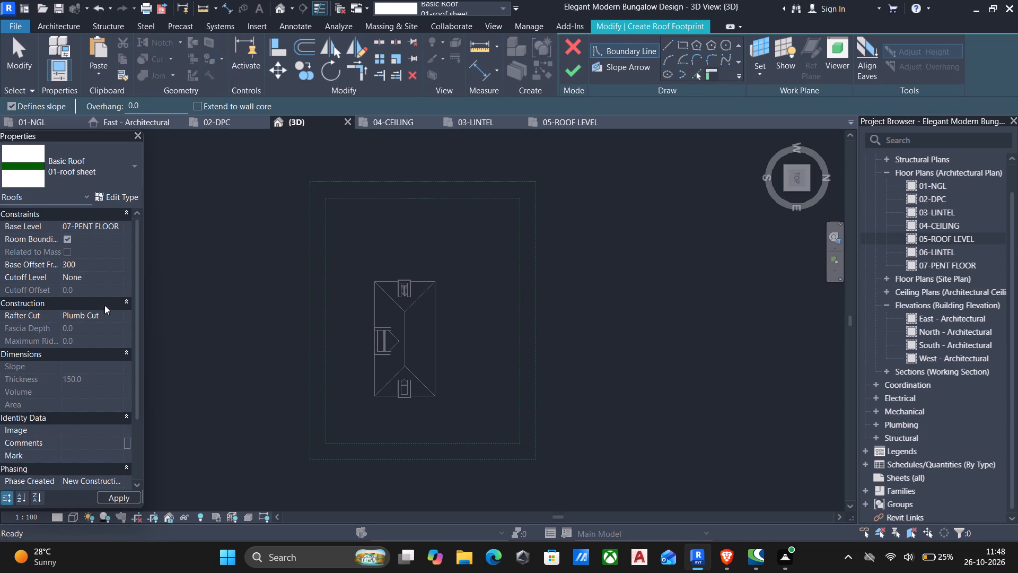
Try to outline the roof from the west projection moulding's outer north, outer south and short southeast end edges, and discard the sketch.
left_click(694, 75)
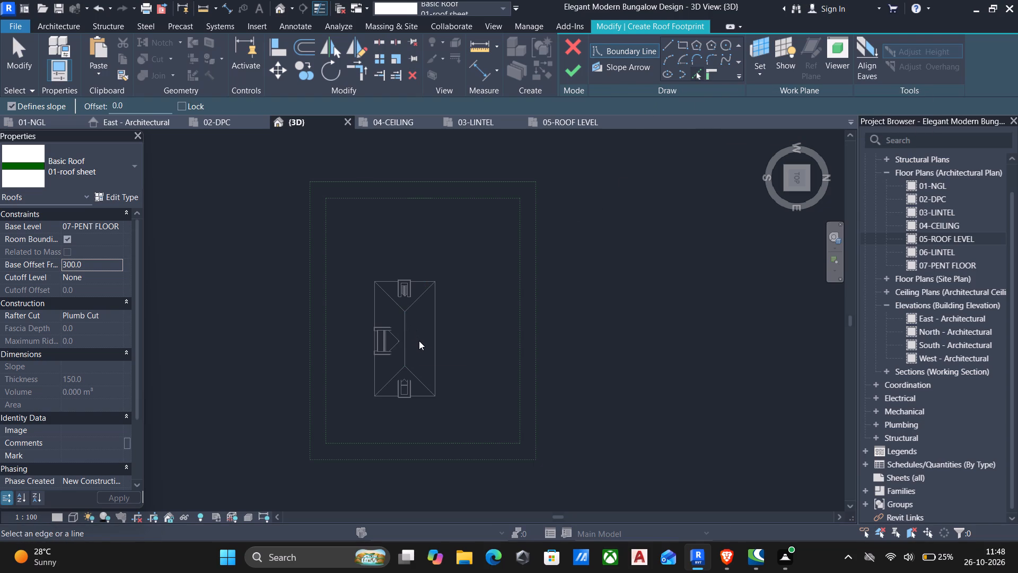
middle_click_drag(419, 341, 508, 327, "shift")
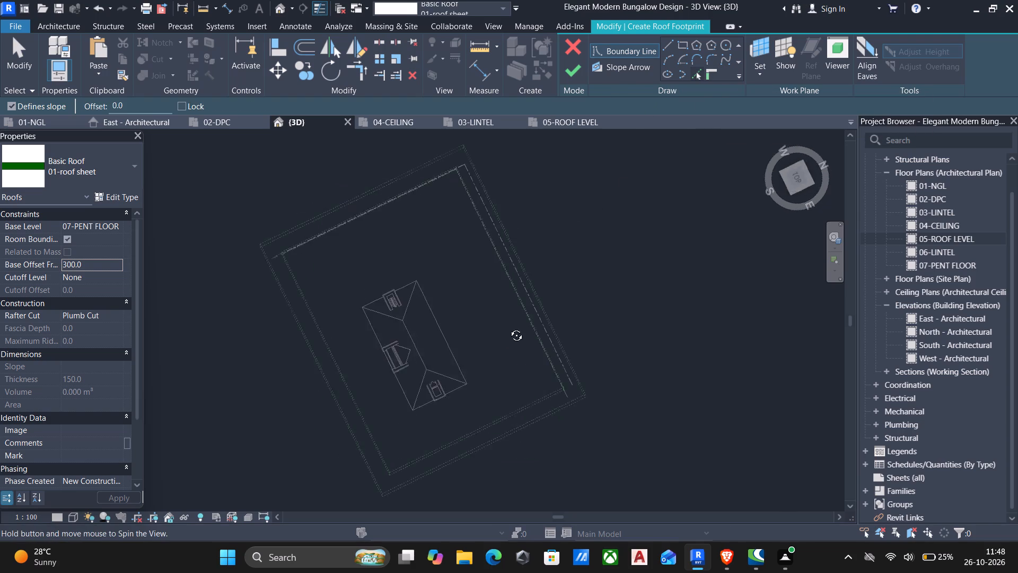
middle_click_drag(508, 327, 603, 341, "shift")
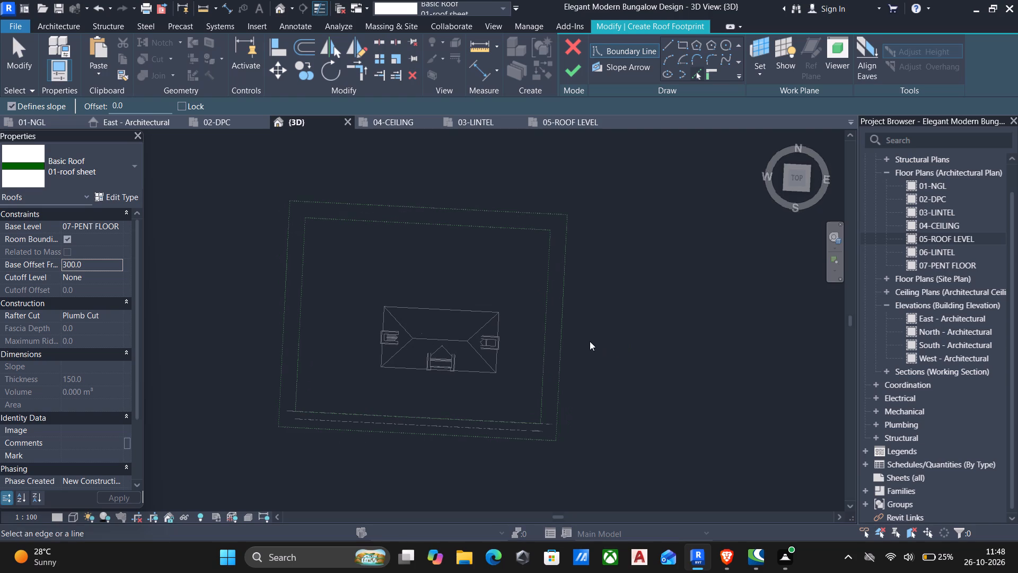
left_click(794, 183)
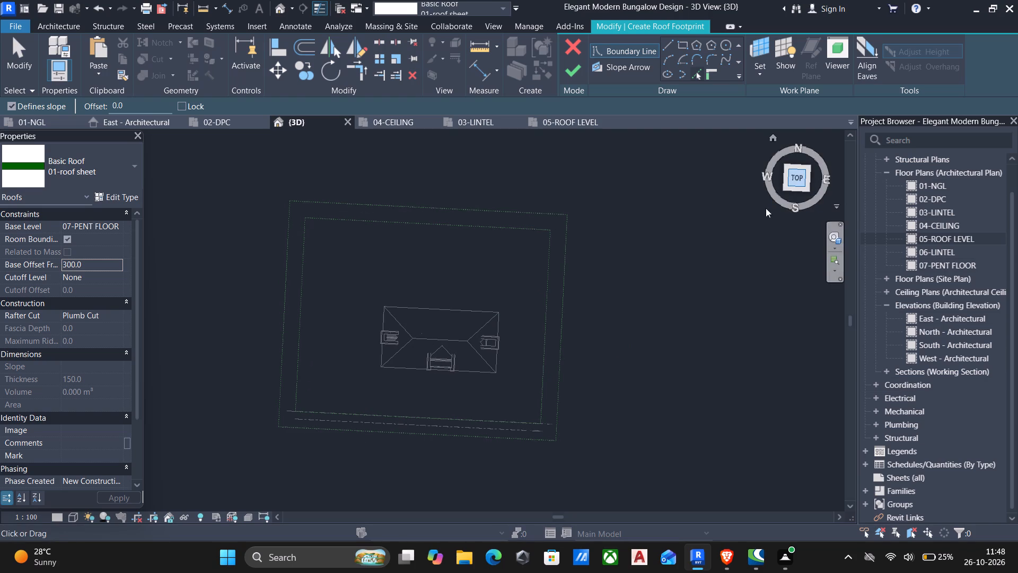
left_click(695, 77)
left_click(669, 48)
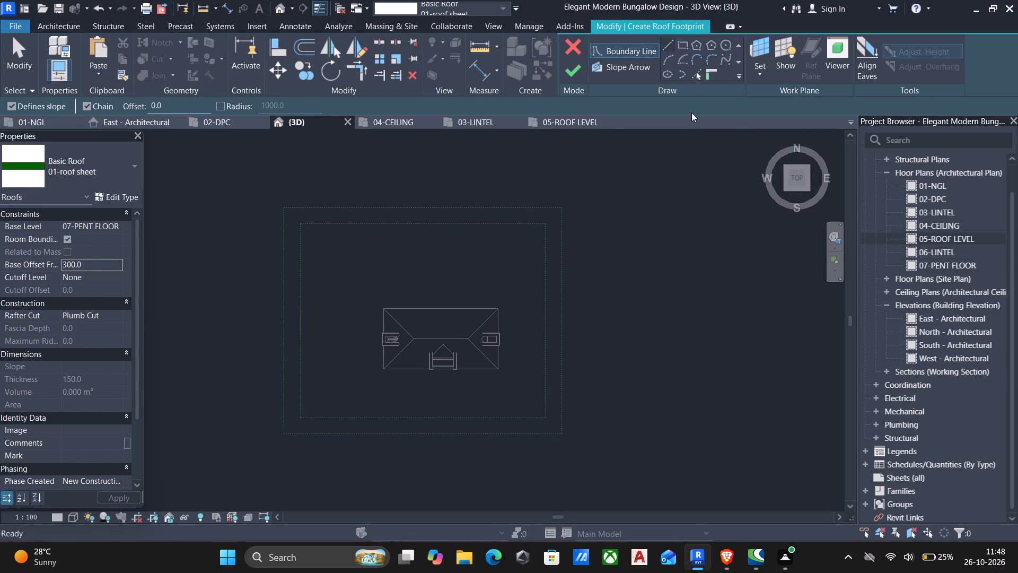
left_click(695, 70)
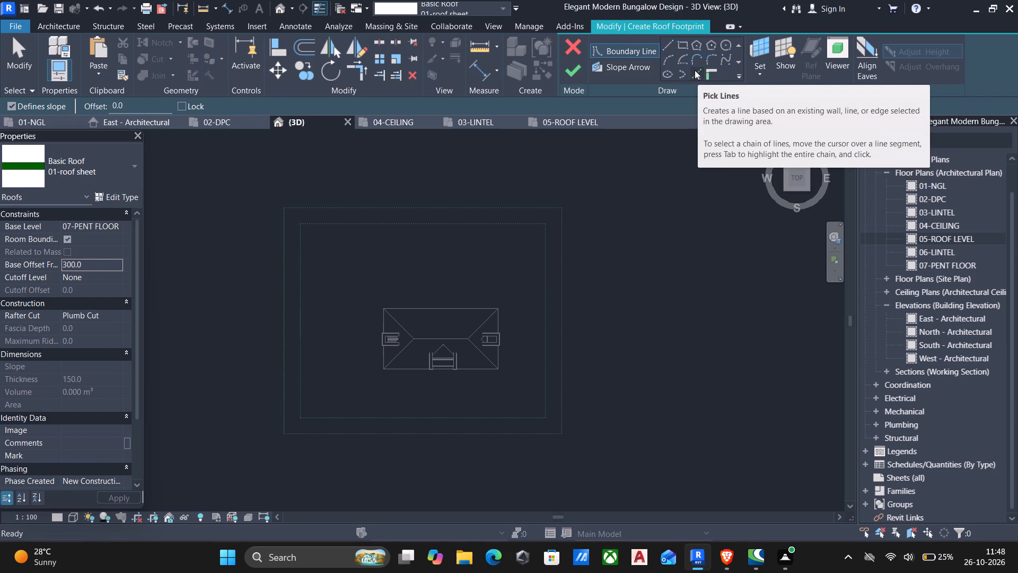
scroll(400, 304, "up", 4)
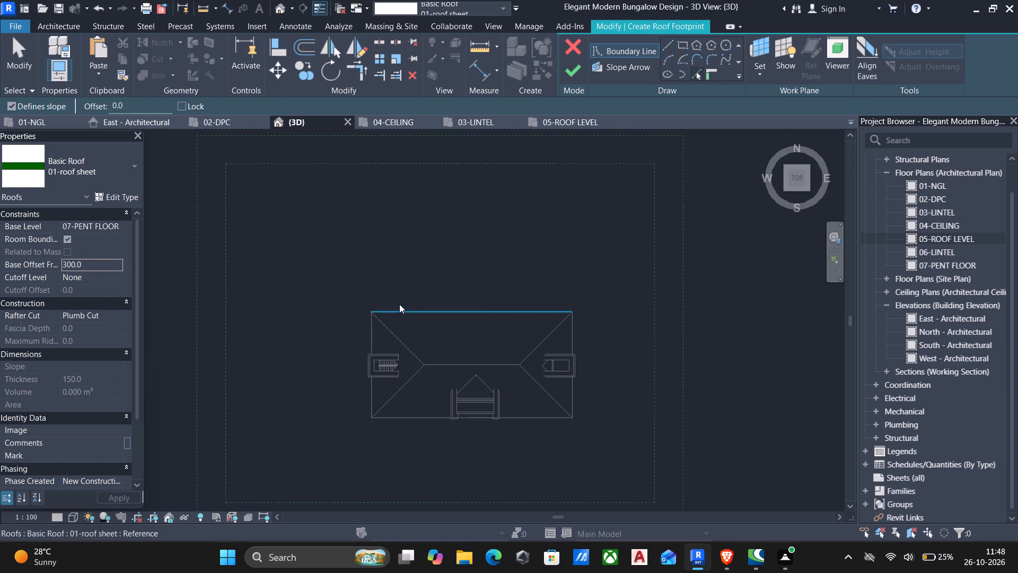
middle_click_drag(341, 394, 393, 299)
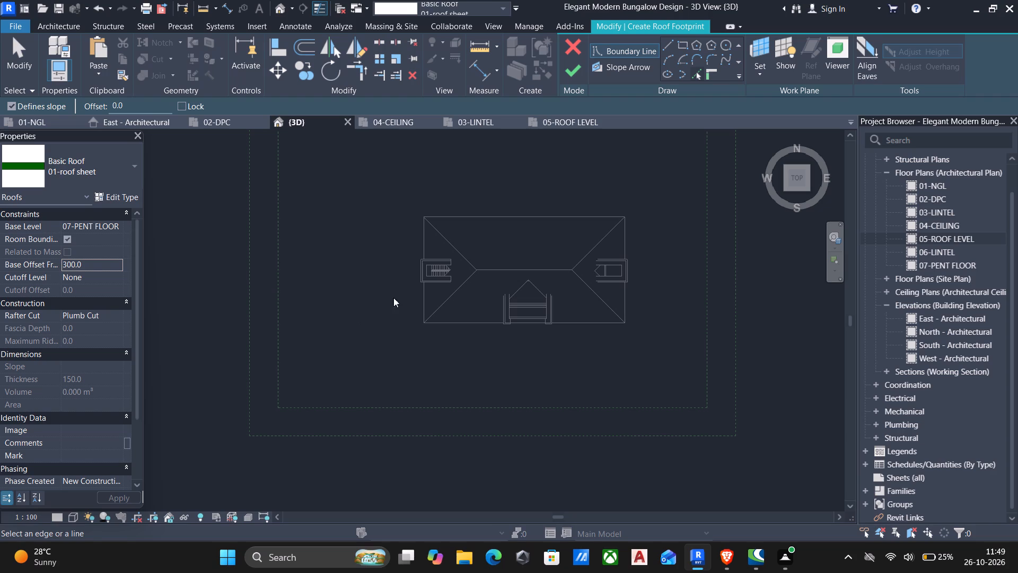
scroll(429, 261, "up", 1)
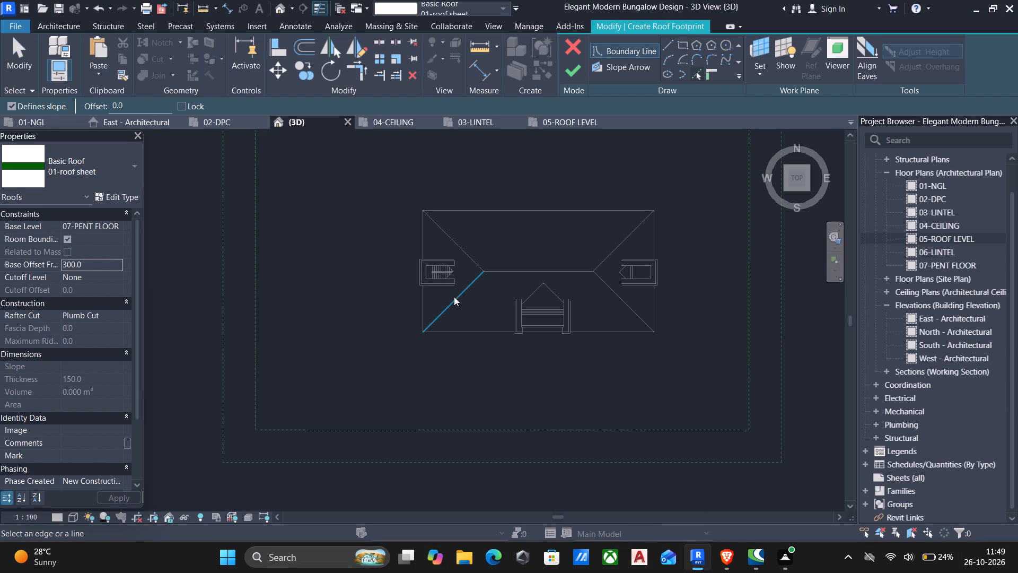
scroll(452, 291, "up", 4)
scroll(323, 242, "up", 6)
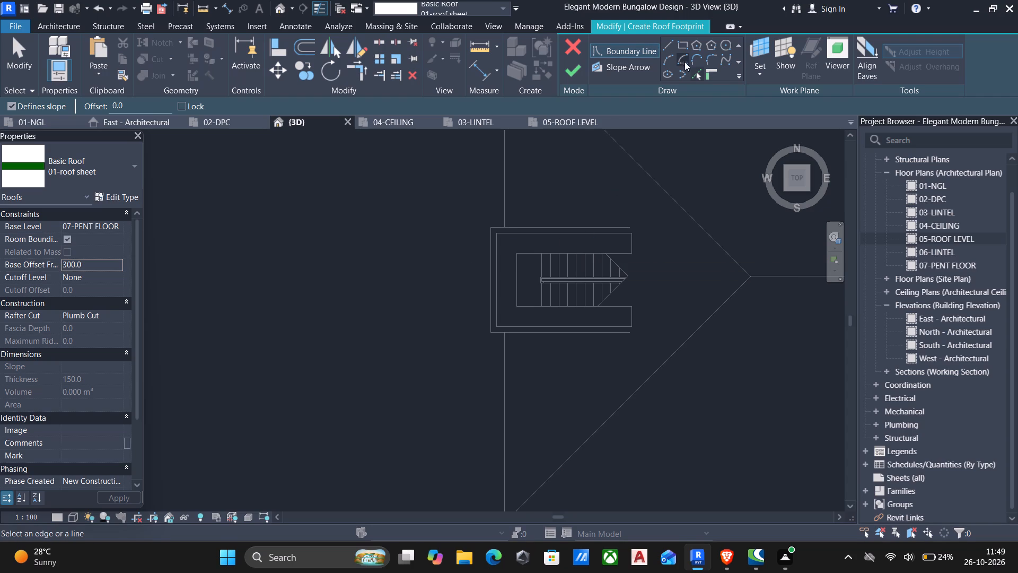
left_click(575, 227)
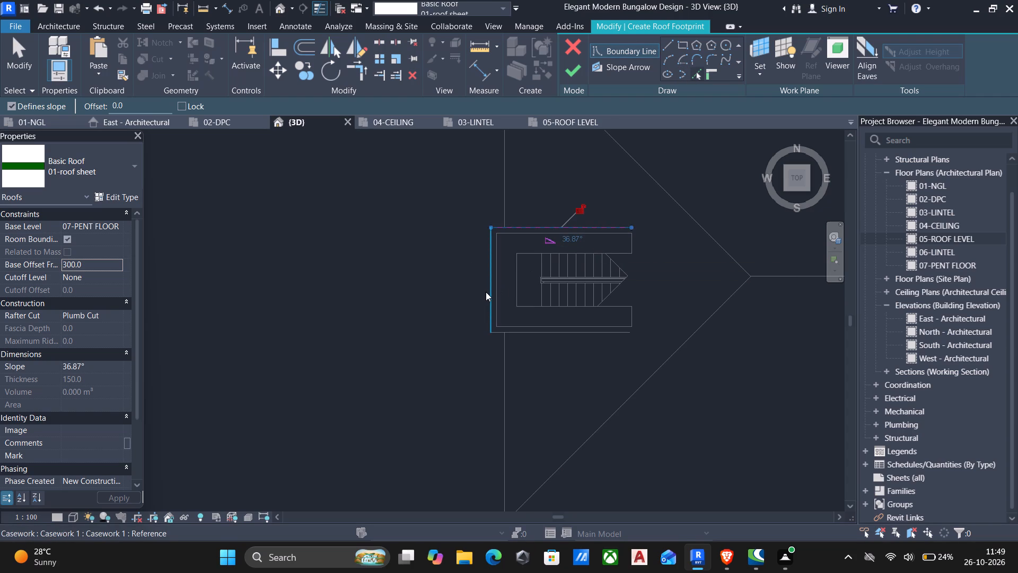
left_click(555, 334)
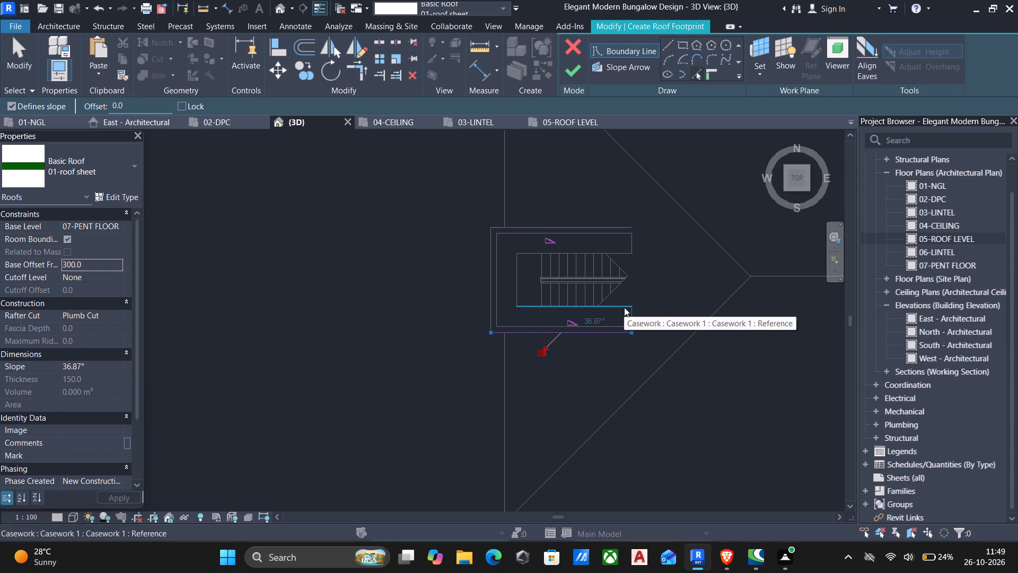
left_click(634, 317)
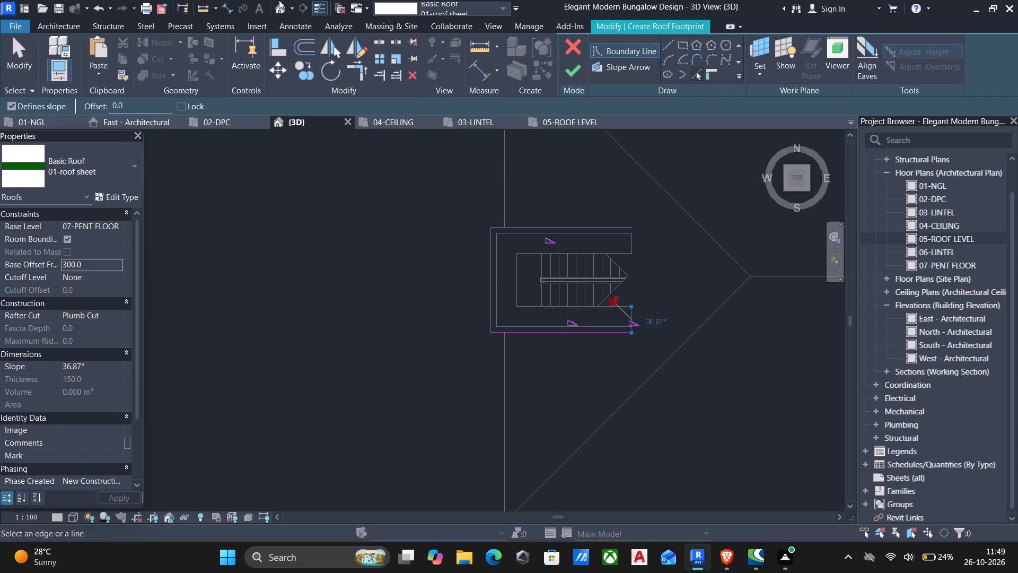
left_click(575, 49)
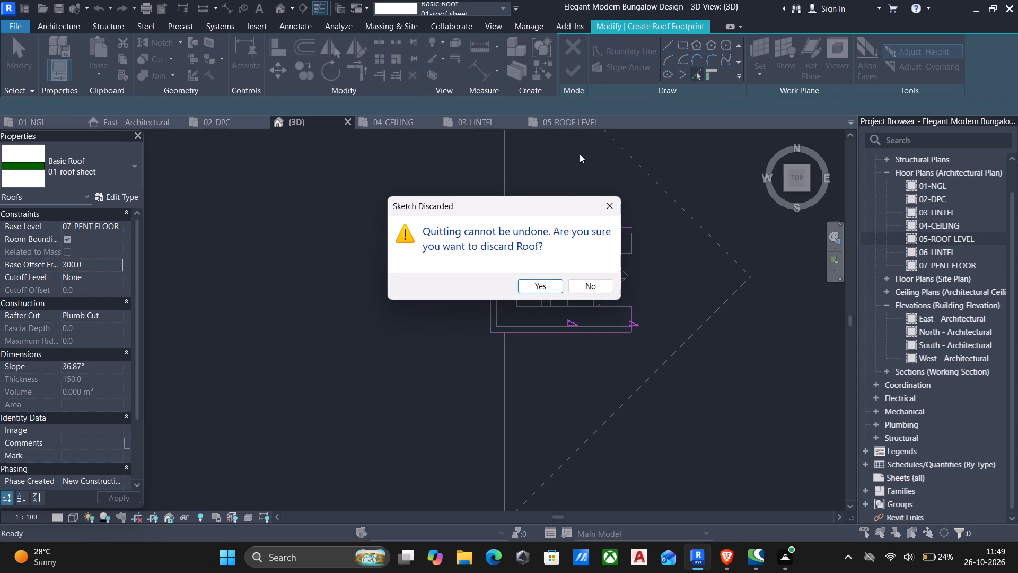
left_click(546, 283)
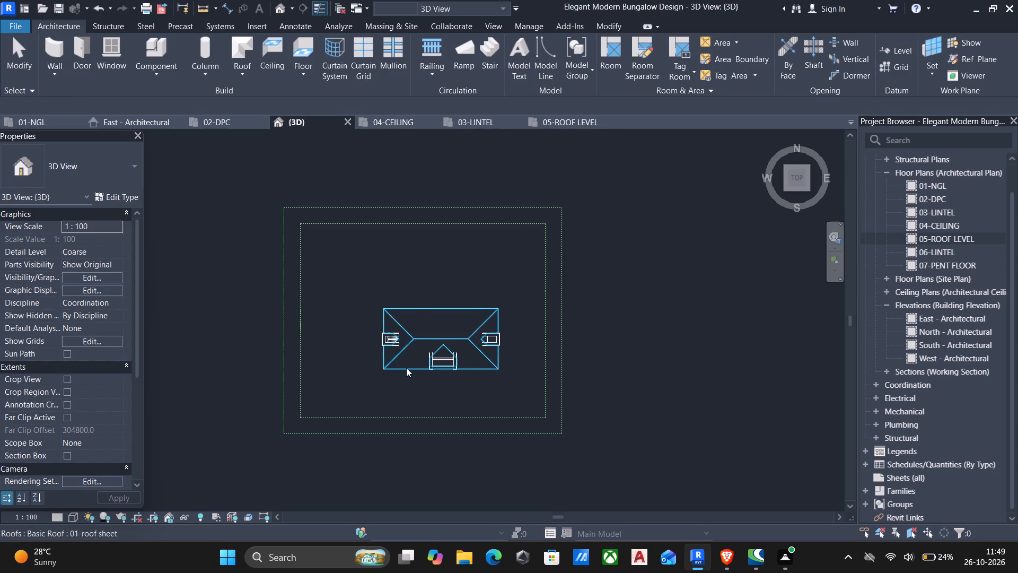
Examine the moulding around the west roof projection from above and from low 3D angles.
scroll(408, 371, "up", 6)
scroll(356, 282, "up", 5)
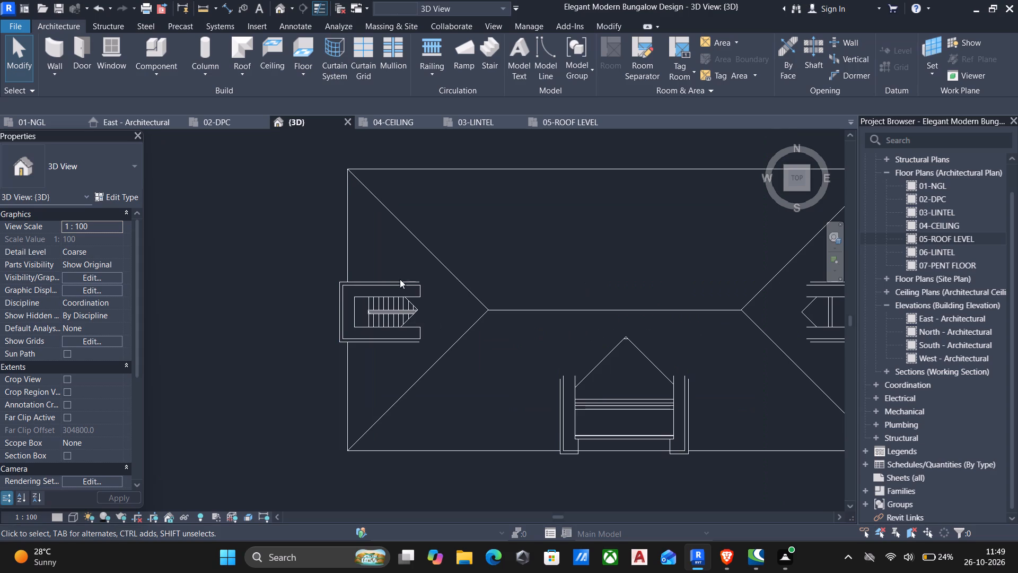
left_click(354, 329)
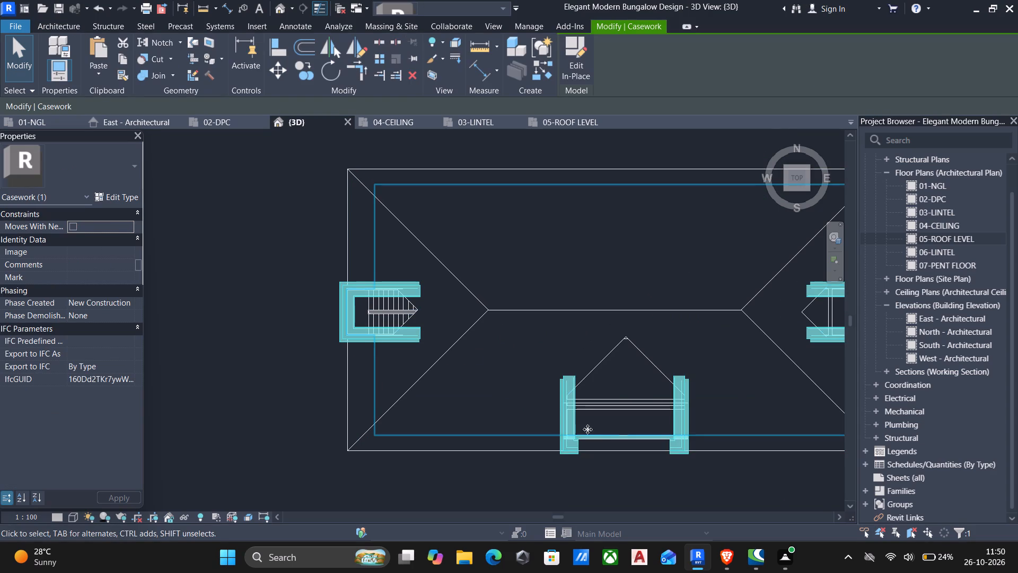
scroll(347, 322, "up", 5)
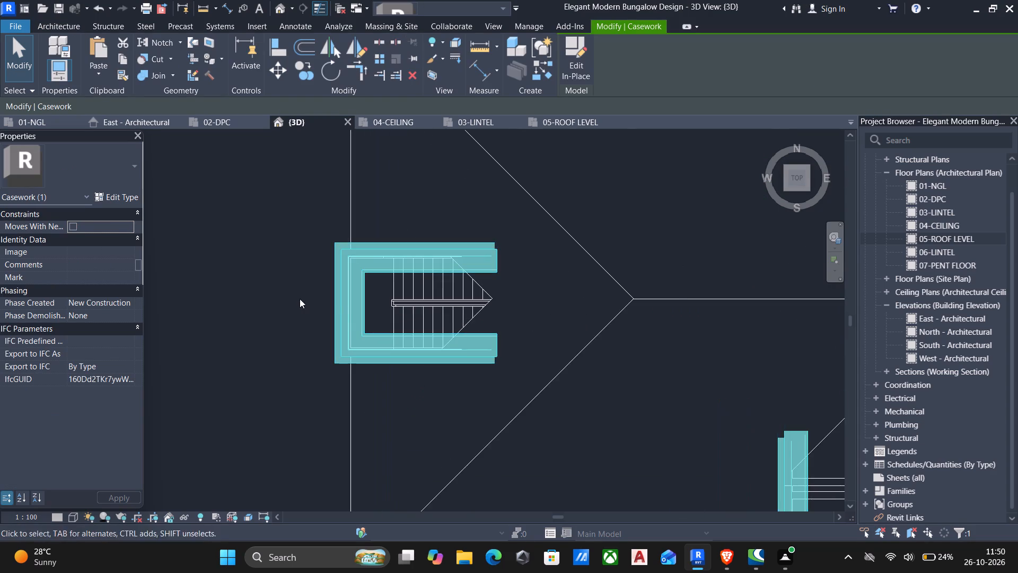
scroll(336, 311, "up", 5)
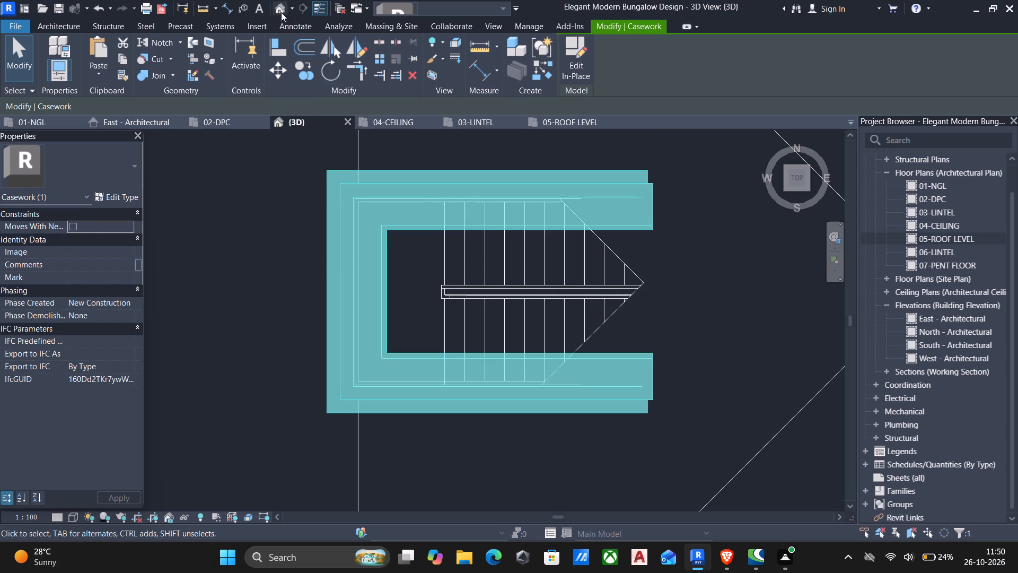
left_click(275, 9)
scroll(406, 199, "down", 5)
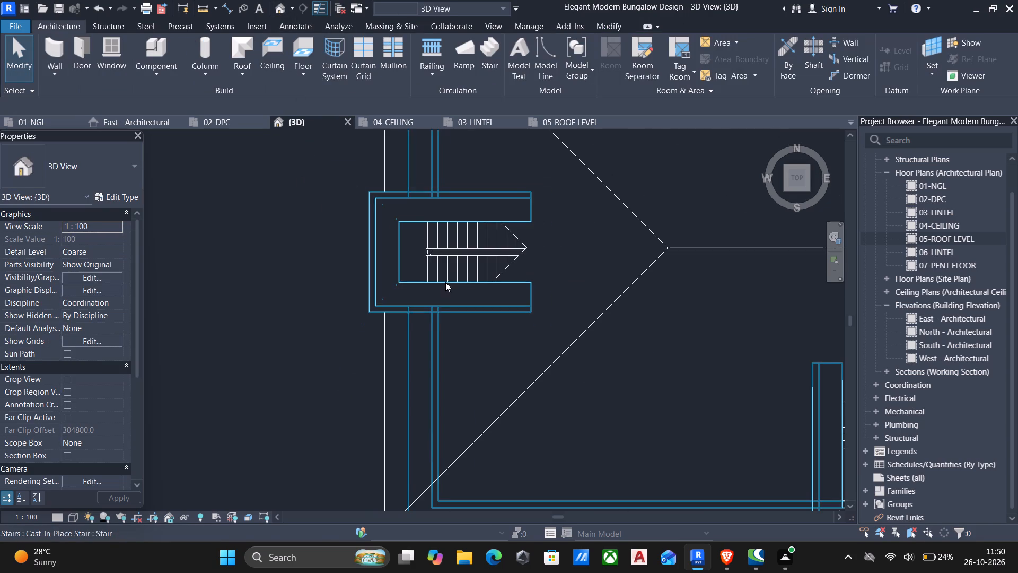
middle_click_drag(450, 289, 493, 90)
scroll(539, 237, "down", 1)
middle_click_drag(503, 270, 488, 211, "shift")
scroll(496, 311, "up", 3)
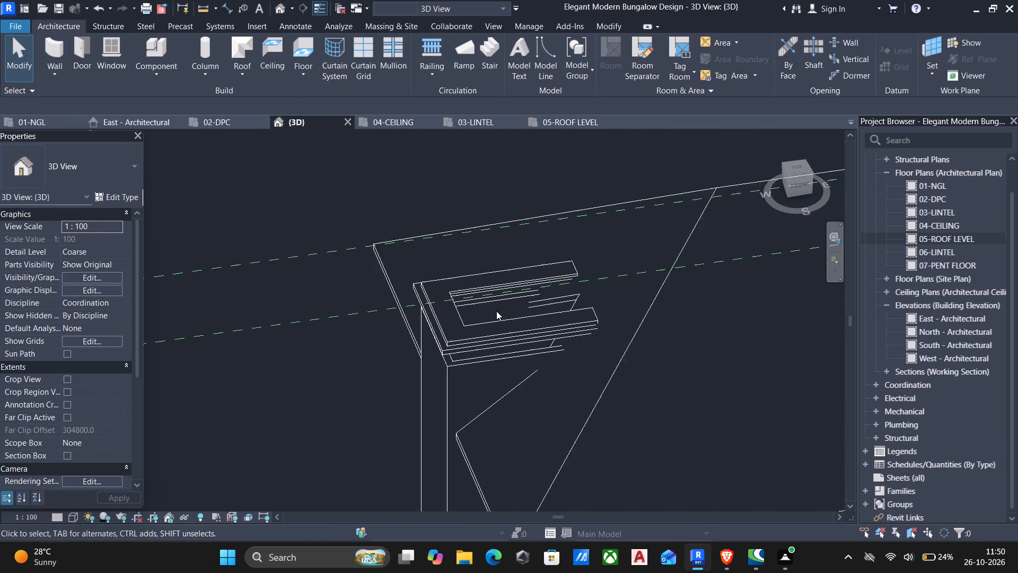
scroll(496, 311, "up", 3)
middle_click_drag(408, 362, 421, 257, "shift")
middle_click_drag(419, 275, 394, 427)
scroll(453, 393, "up", 2)
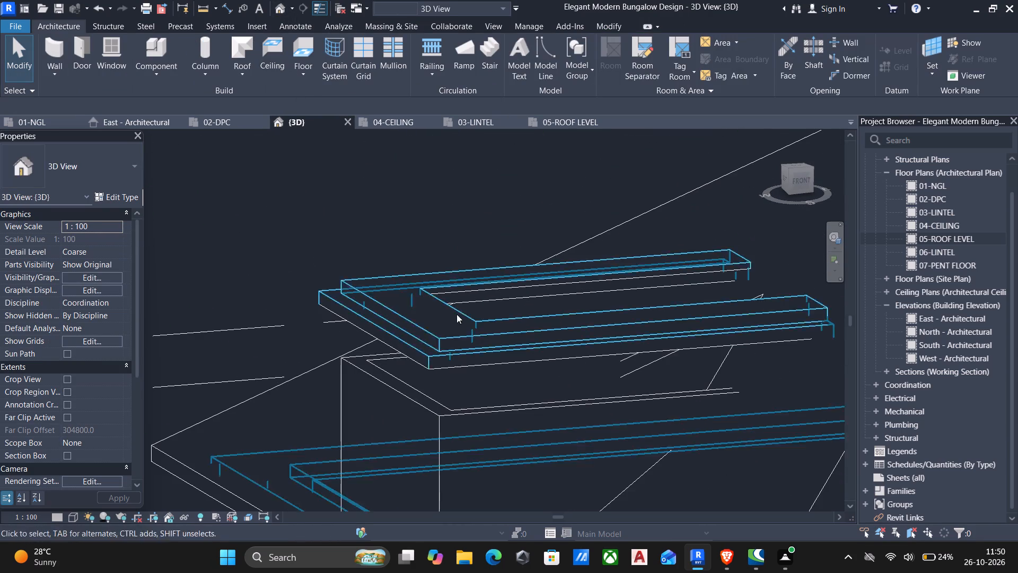
Set the 3D view's visual style to Shaded.
left_click(72, 519)
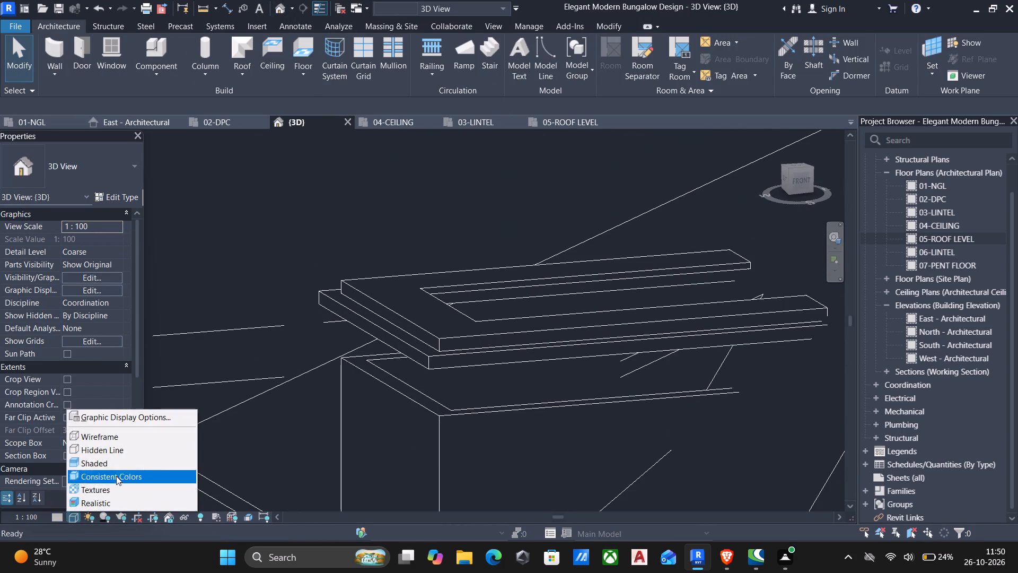
left_click(110, 463)
Examine how the west projection's moulding sits over its walls and the main roof in the shaded view.
scroll(511, 335, "down", 1)
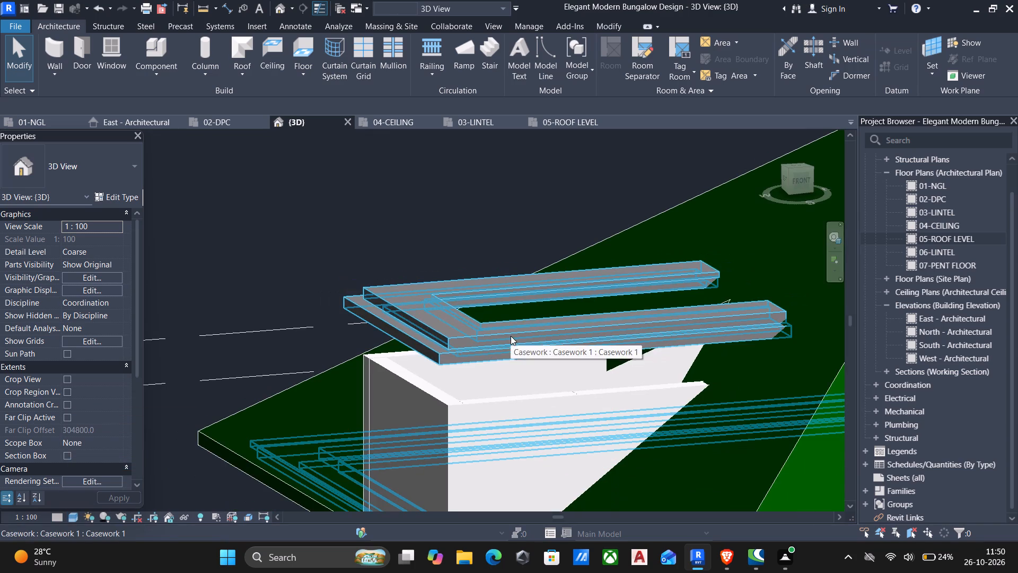
middle_click_drag(511, 336, 469, 405, "shift")
scroll(468, 413, "down", 1, "shift")
middle_click_drag(478, 405, 583, 289)
middle_click_drag(532, 312, 602, 270, "shift")
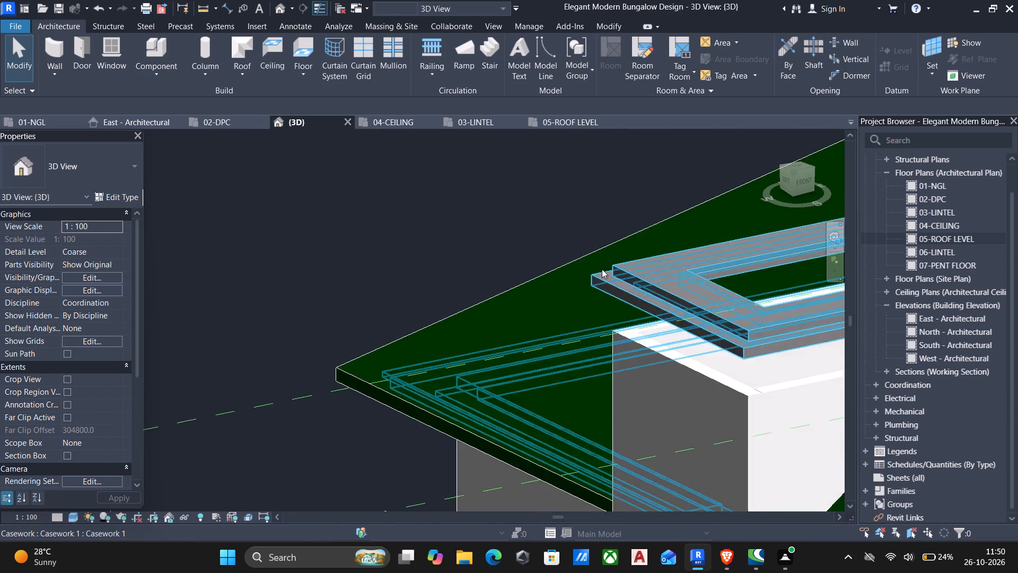
scroll(602, 269, "up", 3)
left_click(704, 313)
middle_click_drag(687, 334, 571, 176)
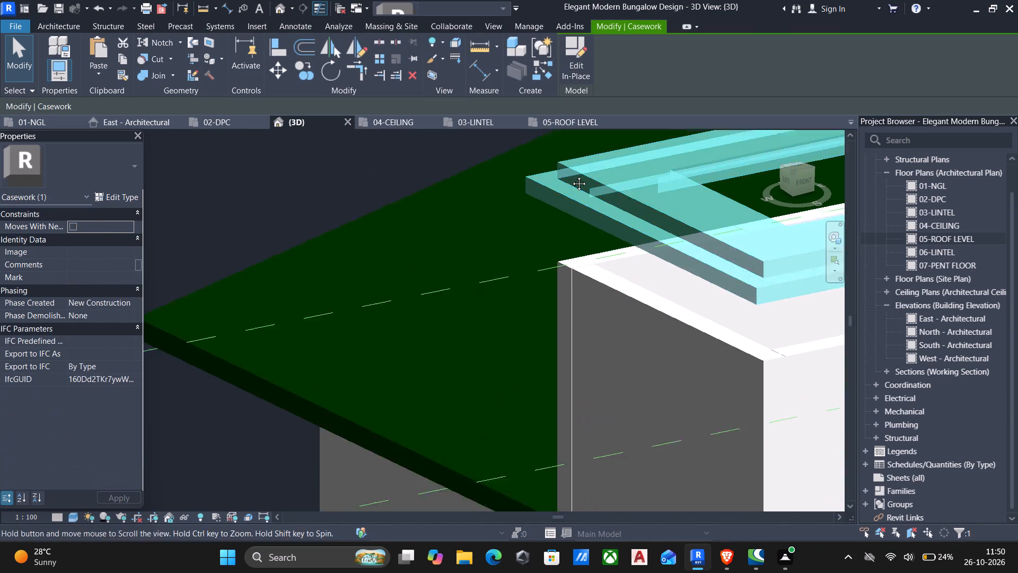
middle_click_drag(571, 176, 549, 159)
scroll(489, 187, "down", 4)
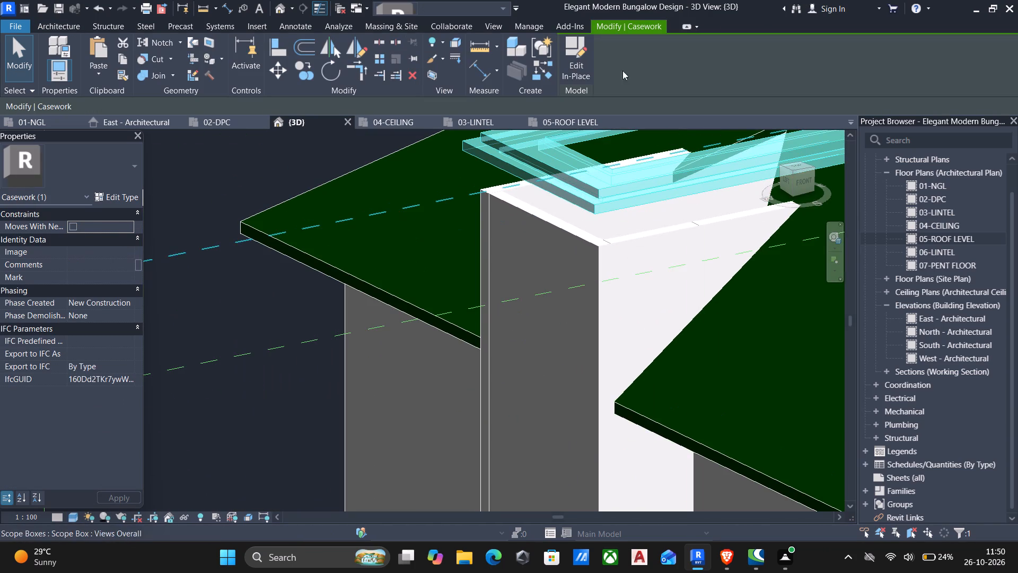
Open the moulding for in-place editing, inspect the west projection's sweep from several angles and from the top, and finish the model.
left_click(580, 54)
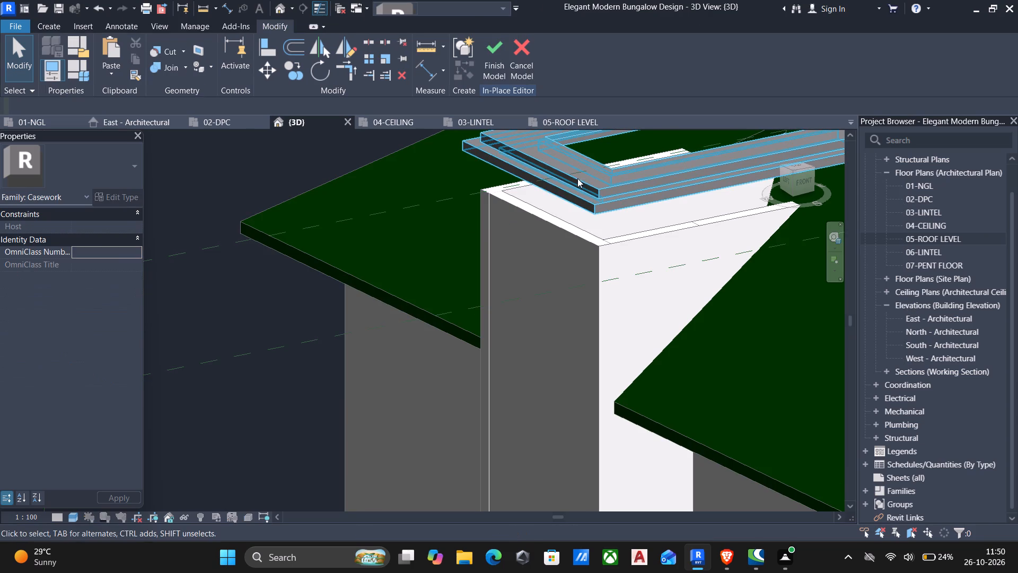
left_click(577, 180)
middle_click_drag(555, 203, 520, 312)
scroll(517, 322, "down", 7)
middle_click_drag(534, 335, 387, 236)
middle_click_drag(556, 282, 479, 309)
middle_click_drag(486, 310, 545, 154, "shift")
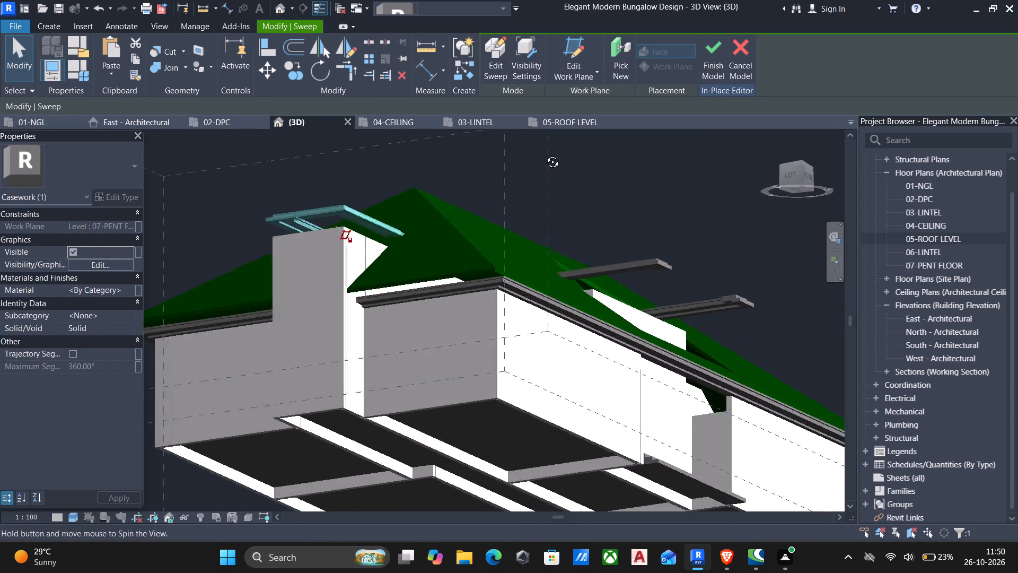
middle_click_drag(545, 154, 385, 311, "shift")
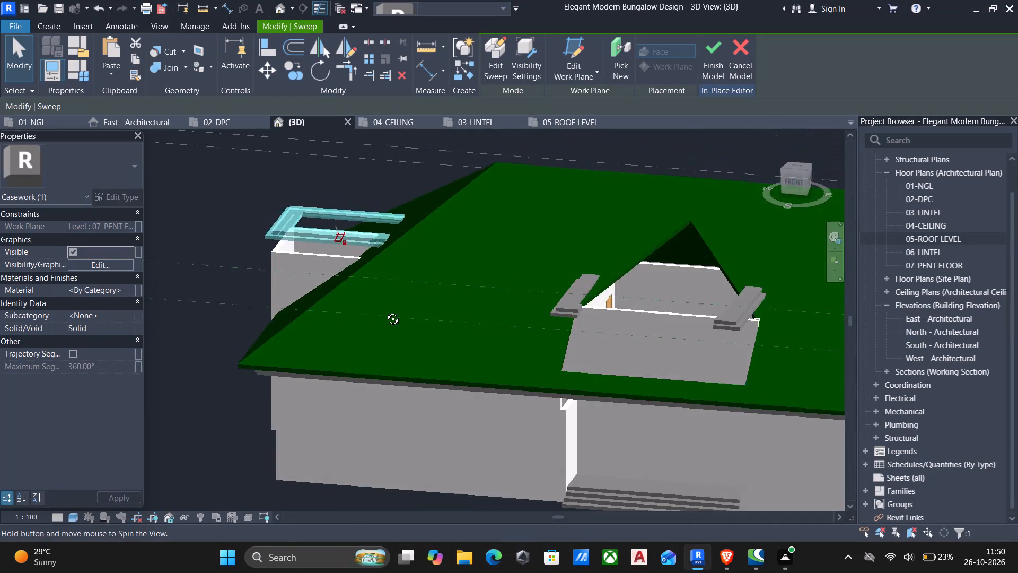
middle_click_drag(385, 311, 268, 307, "shift")
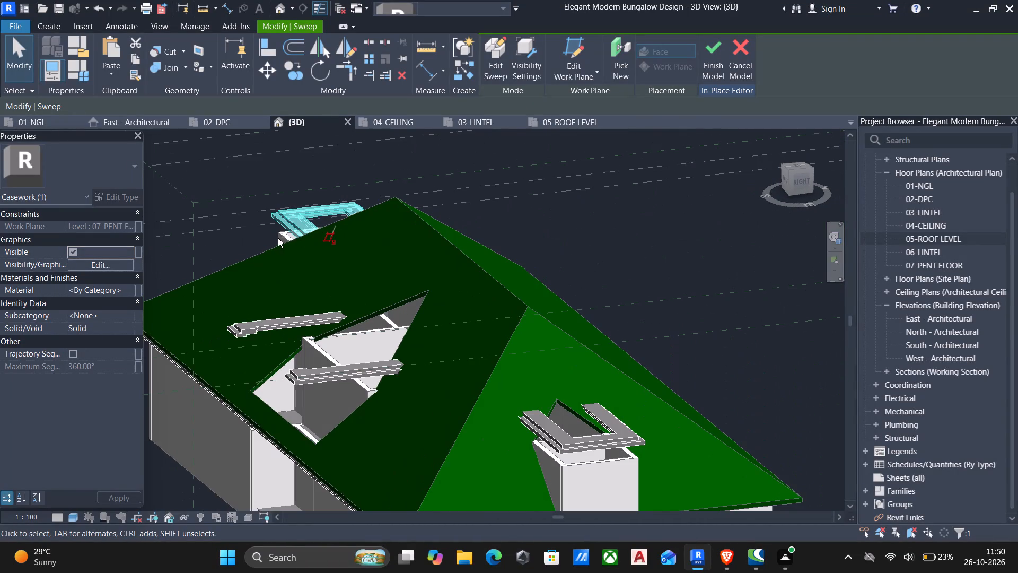
middle_click_drag(279, 256, 591, 277, "shift")
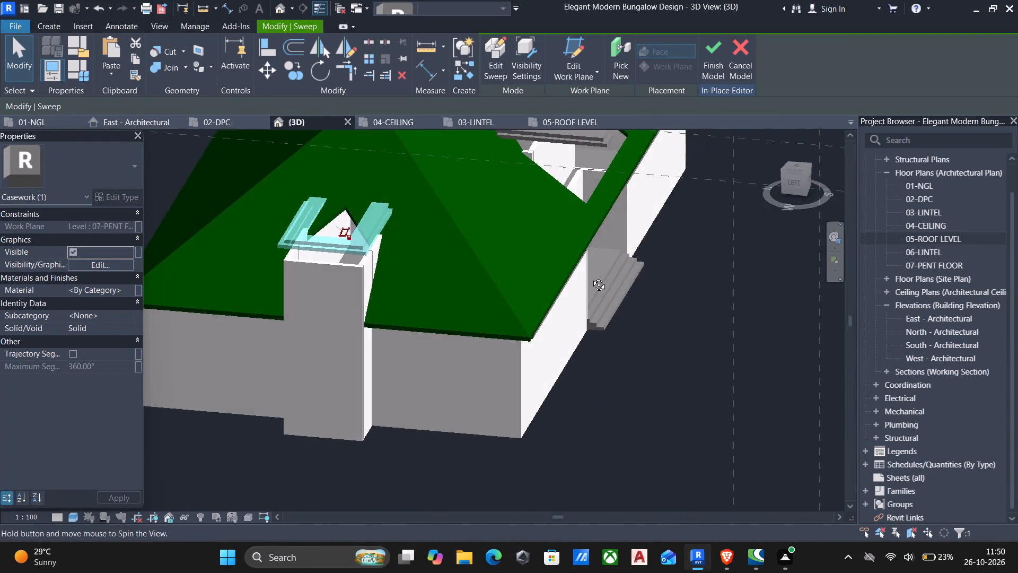
middle_click_drag(591, 277, 532, 303, "shift")
middle_click_drag(516, 305, 396, 425, "shift")
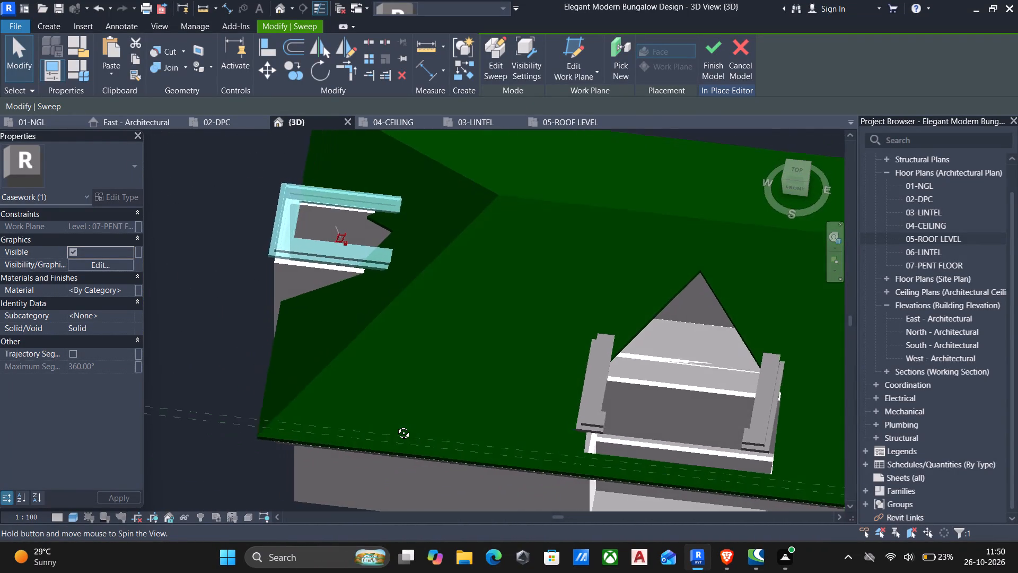
middle_click_drag(396, 425, 390, 443, "shift")
left_click(794, 168)
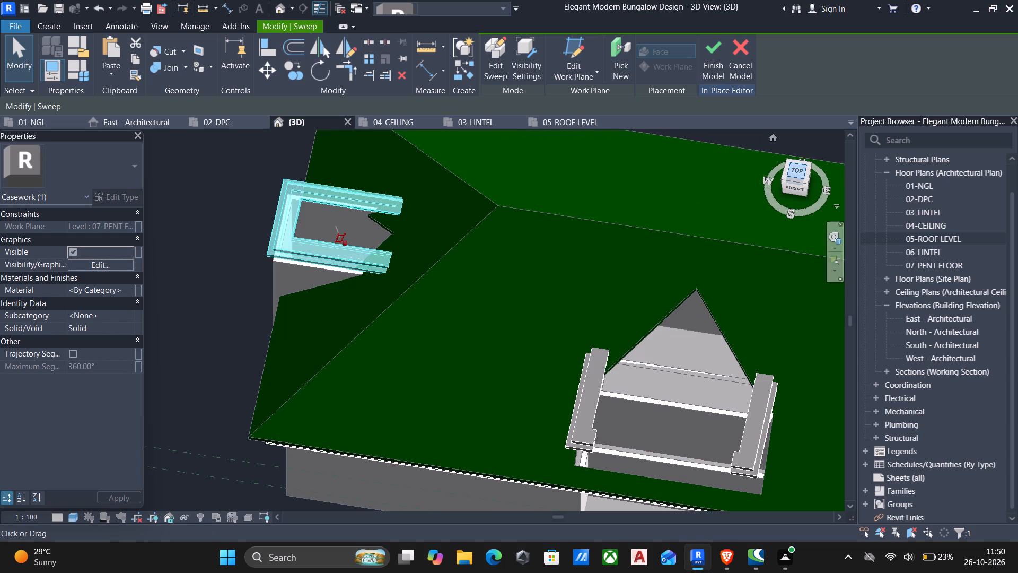
scroll(524, 212, "down", 6)
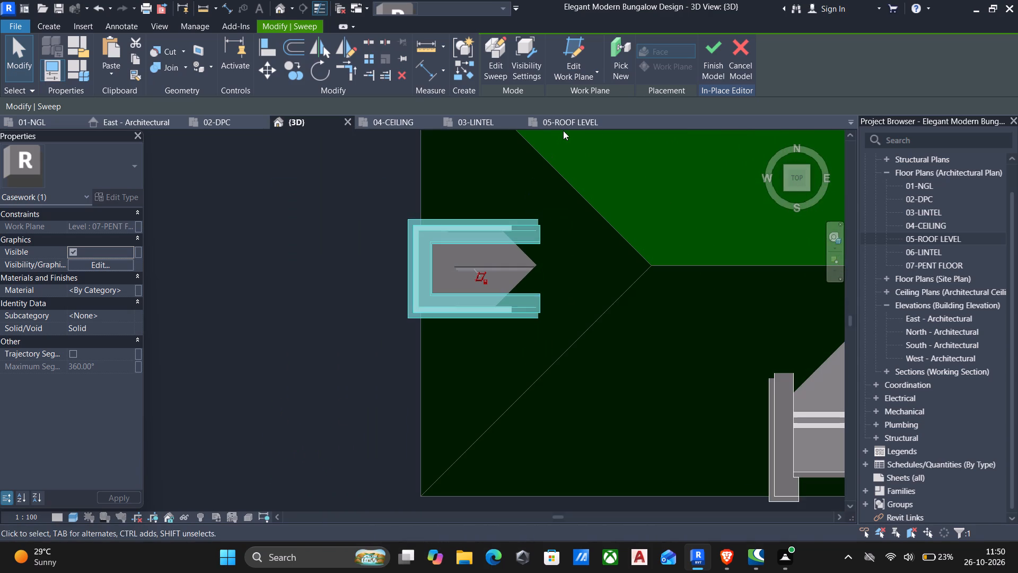
left_click(706, 50)
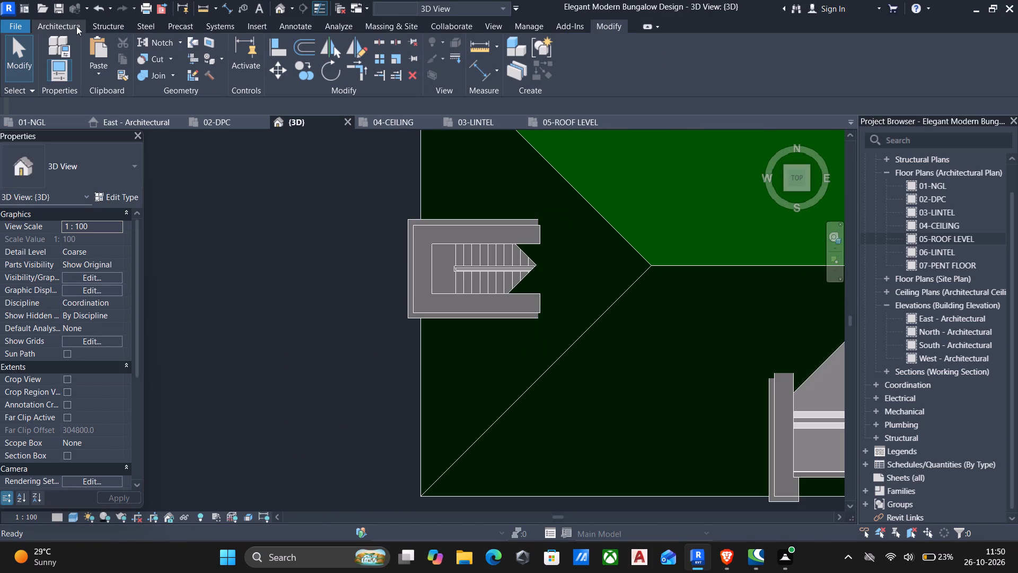
Start a roof by footprint on level 07-PENT FLOOR.
left_click(71, 28)
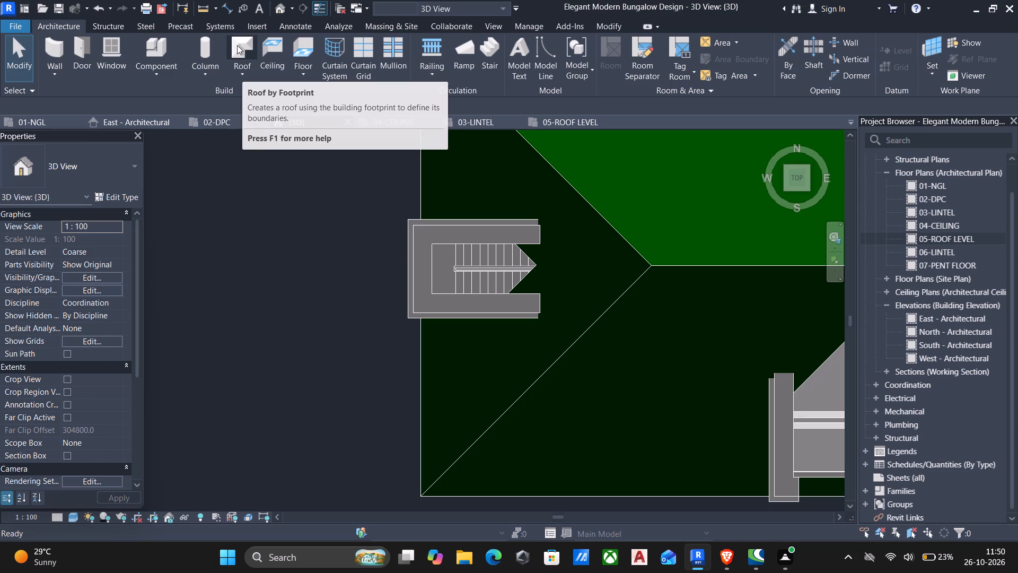
left_click(237, 45)
left_click(515, 289)
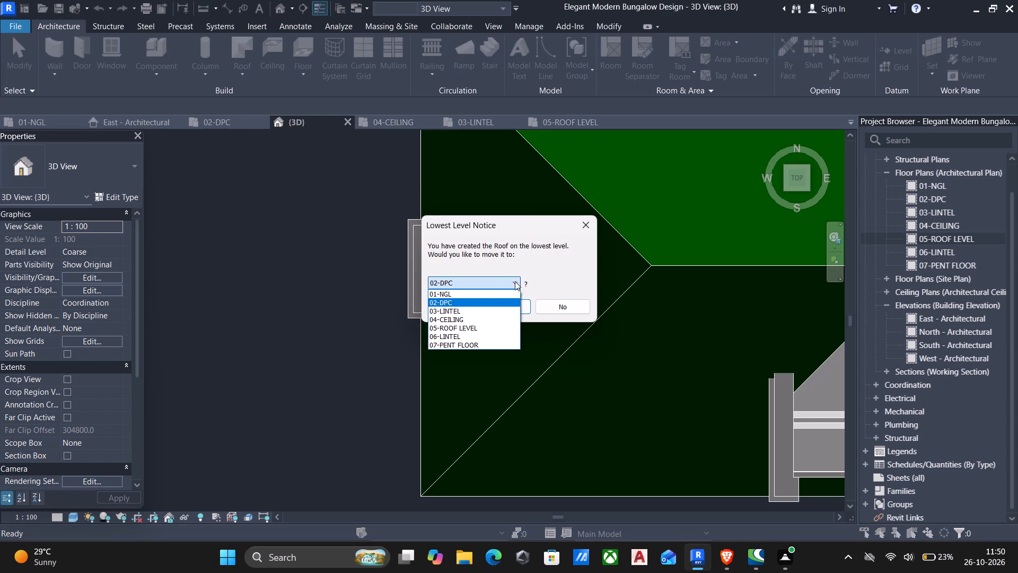
left_click(479, 346)
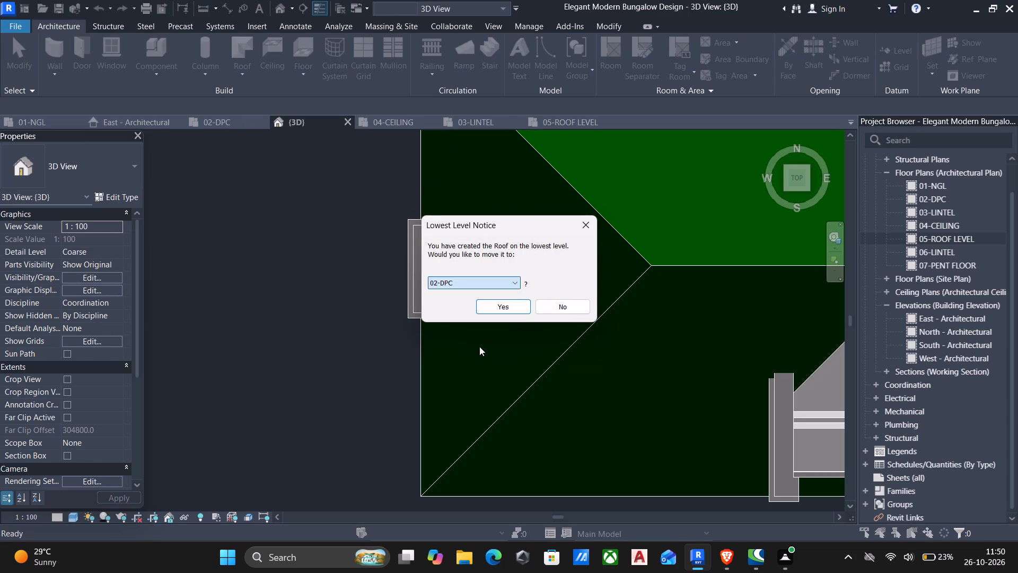
left_click(522, 305)
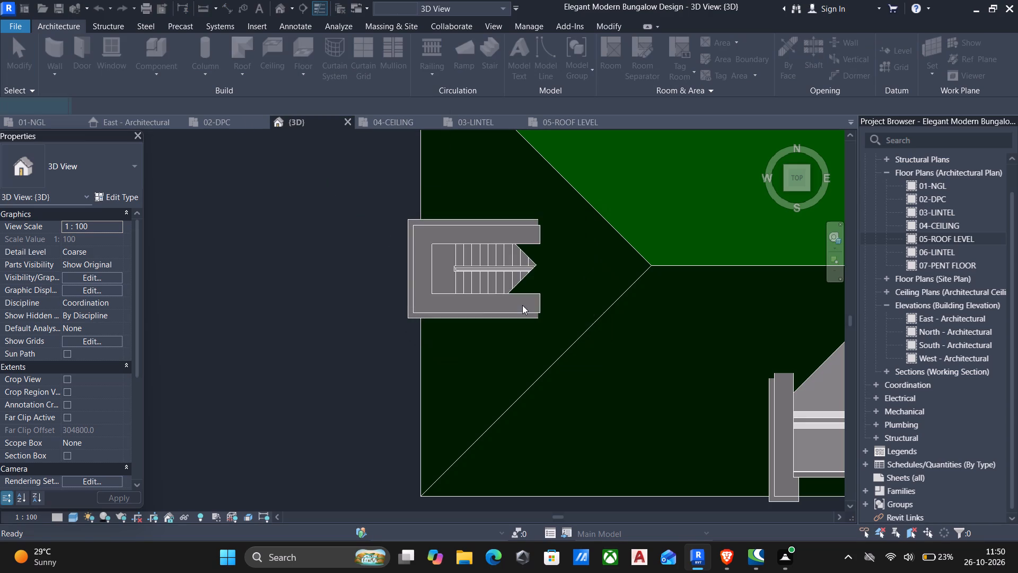
Pick the outer north, west and south edges of the west projection's moulding as slope-defining roof boundary lines.
left_click(694, 73)
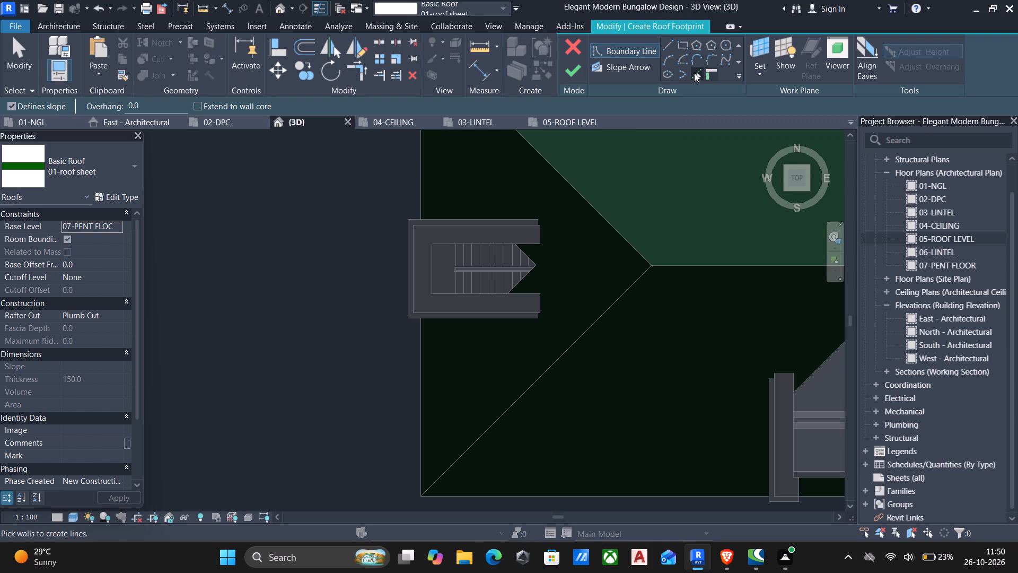
scroll(538, 192, "up", 3)
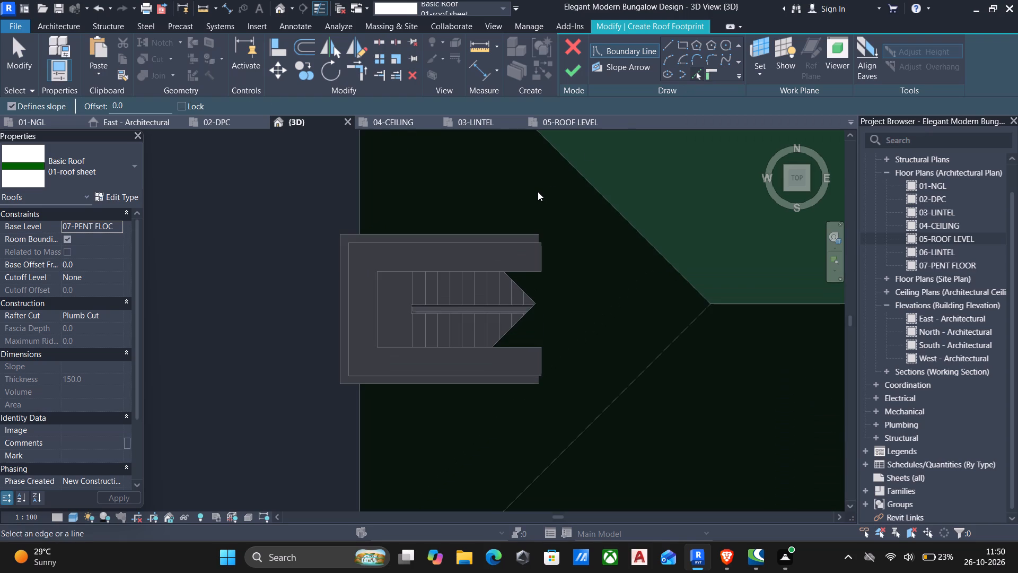
scroll(482, 208, "up", 4)
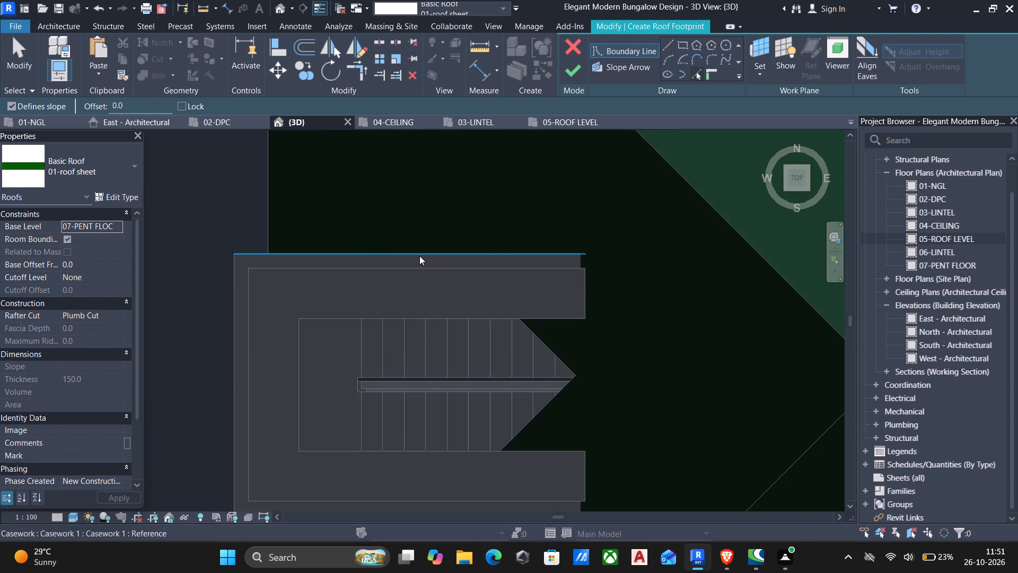
left_click(419, 256)
left_click(231, 349)
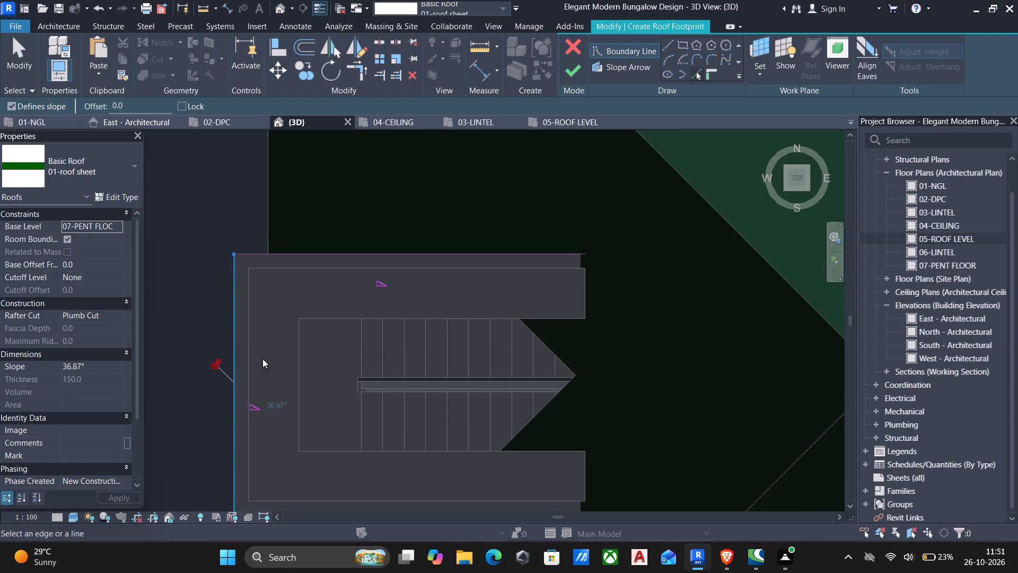
scroll(335, 375, "down", 2)
middle_click_drag(336, 375, 385, 209)
left_click(416, 320)
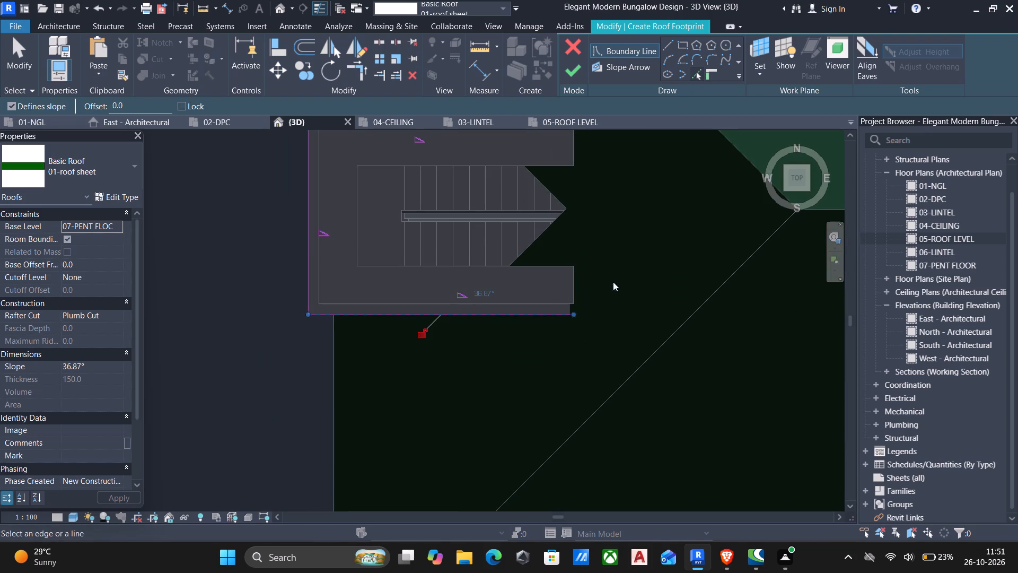
middle_click_drag(645, 253, 610, 340)
scroll(578, 339, "down", 2)
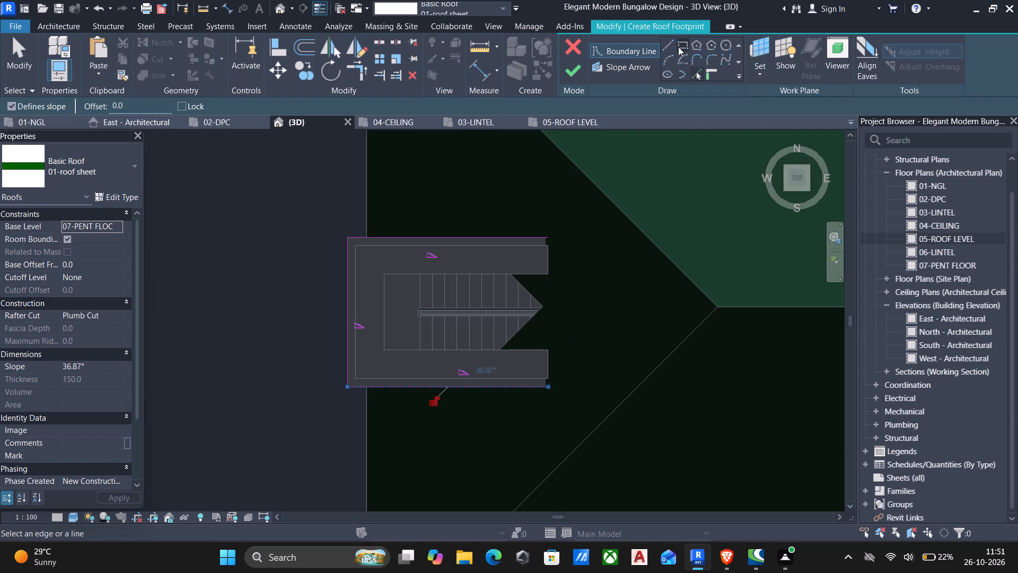
Draw a slope-defining boundary line about 3200 mm long, running diagonally southeast at 45° from the north boundary's east end.
left_click(665, 46)
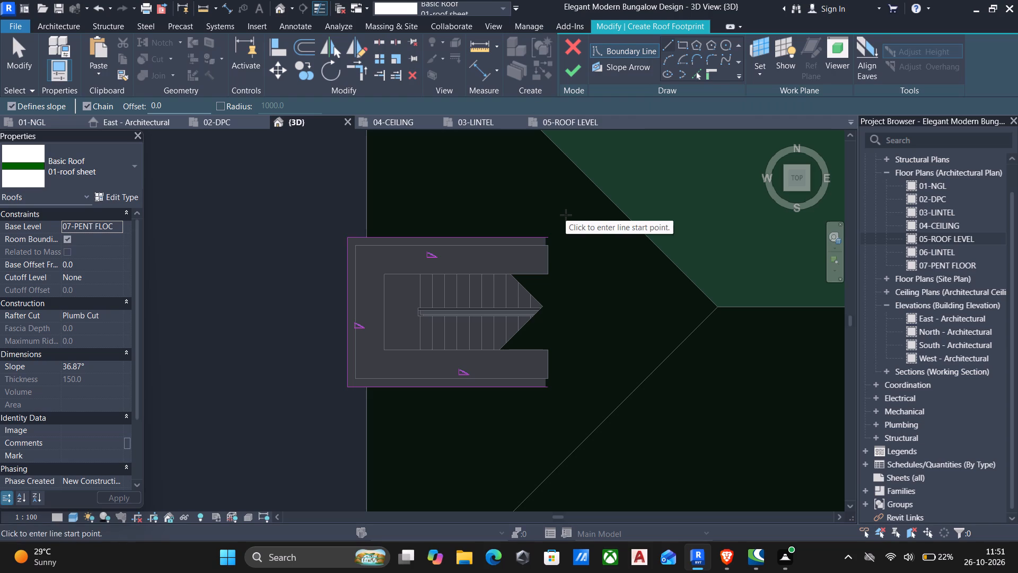
left_click(548, 238)
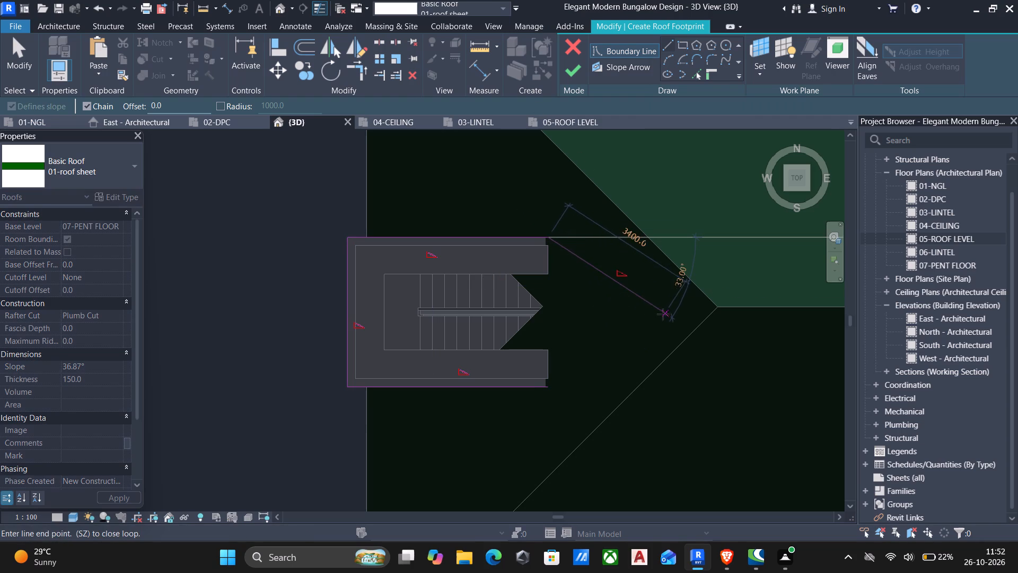
left_click(639, 330)
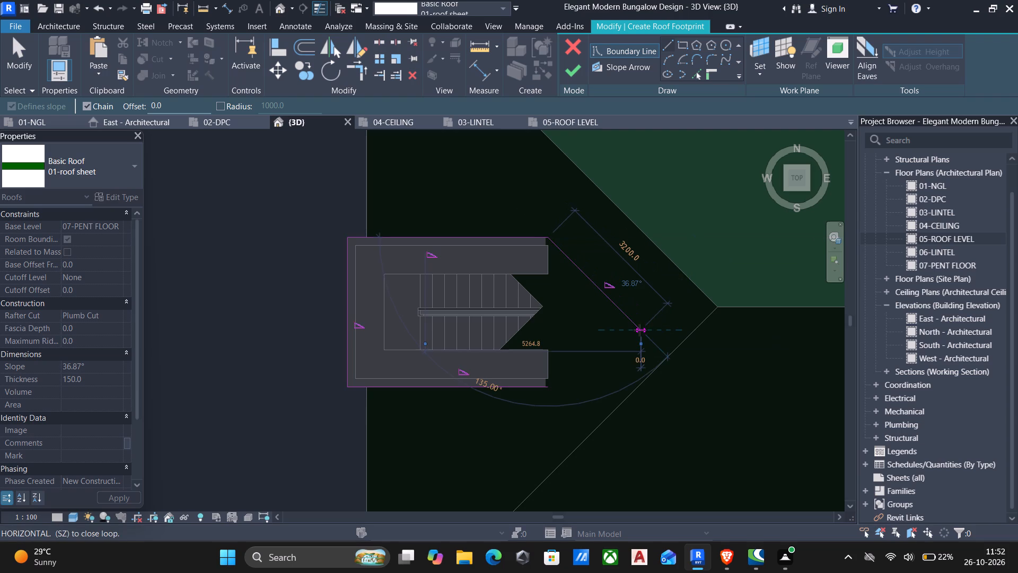
key("Escape")
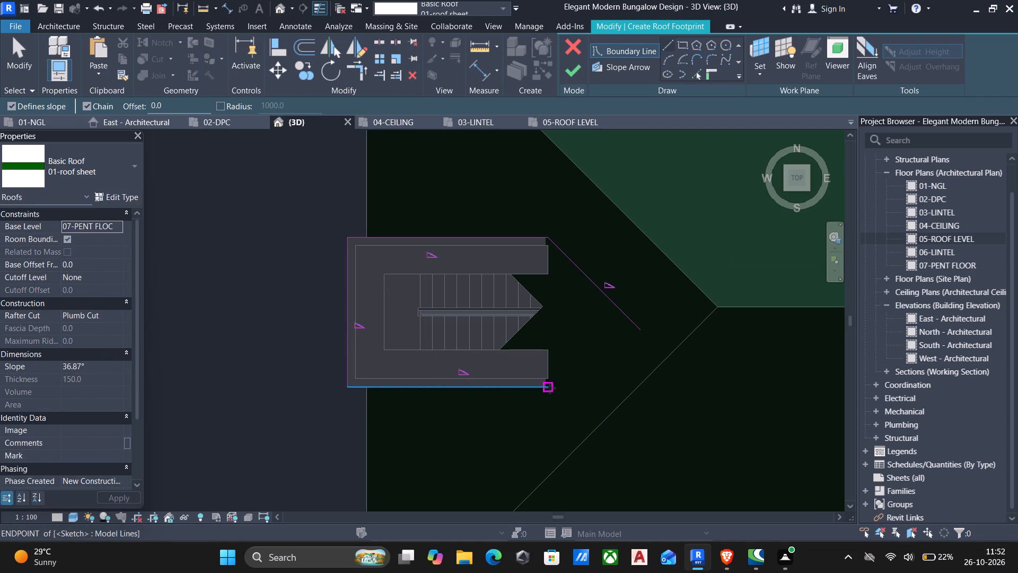
Draw a slope-defining boundary line running diagonally northeast from the south boundary's east end, crossing the other diagonal.
left_click(550, 388)
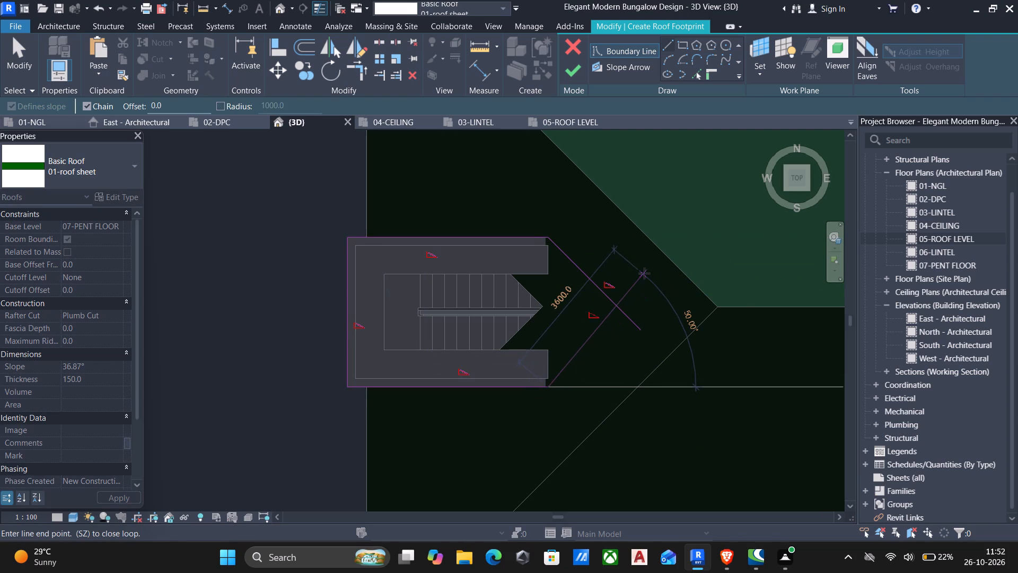
left_click(665, 275)
key("Escape")
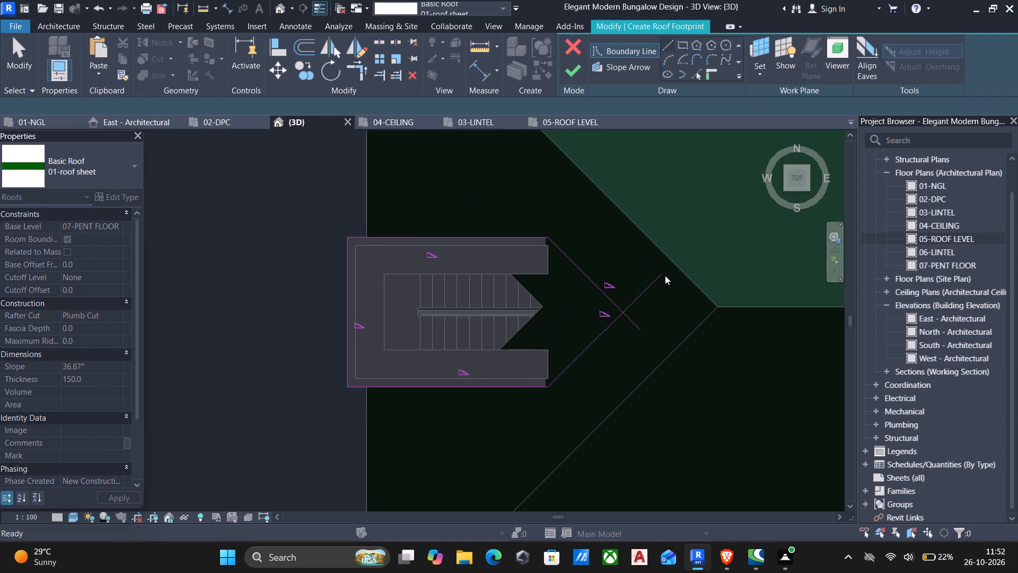
Trim the two diagonal boundary lines to a corner at their crossing and finish the west projection's footprint roof.
key("t")
key("r")
left_click(612, 316)
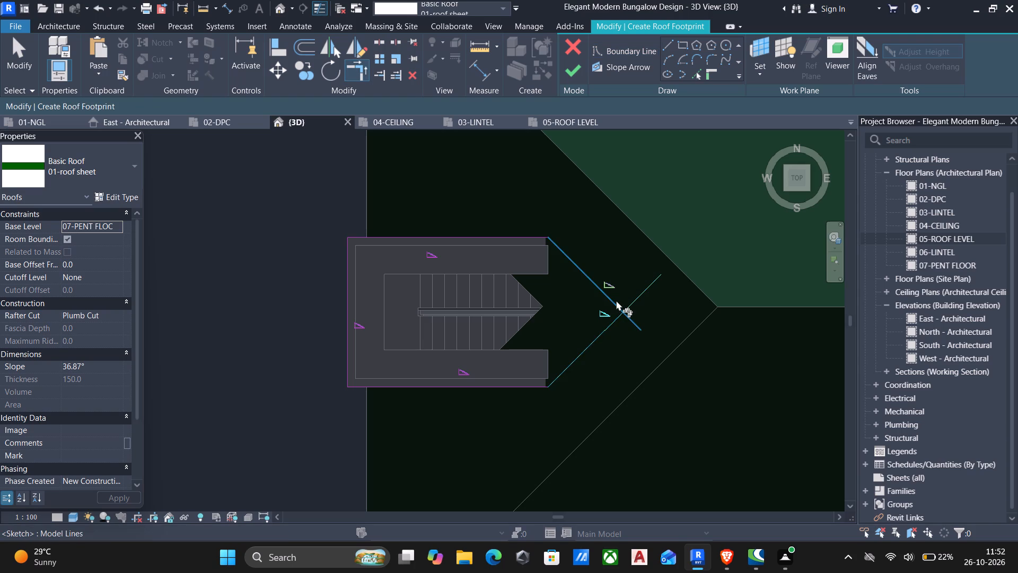
left_click(613, 300)
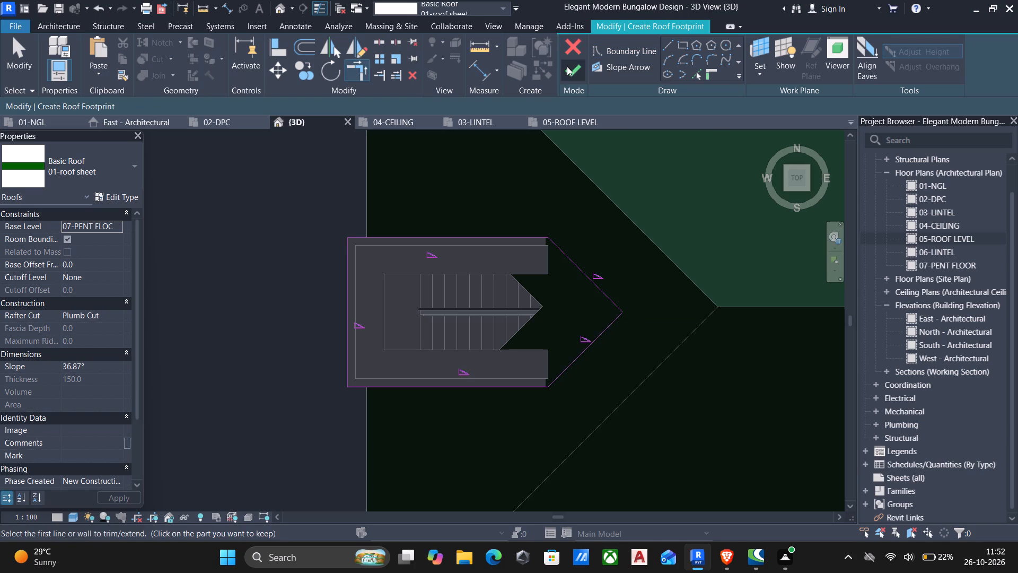
left_click(567, 66)
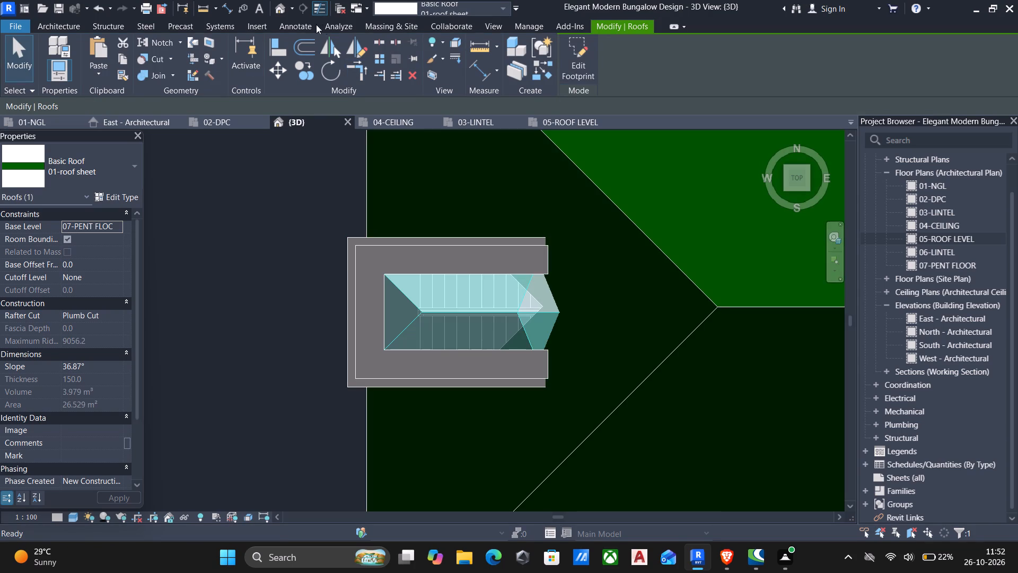
Examine how the west projection's new roof sits against its moulding and the main roof from several angles.
scroll(458, 227, "down", 6)
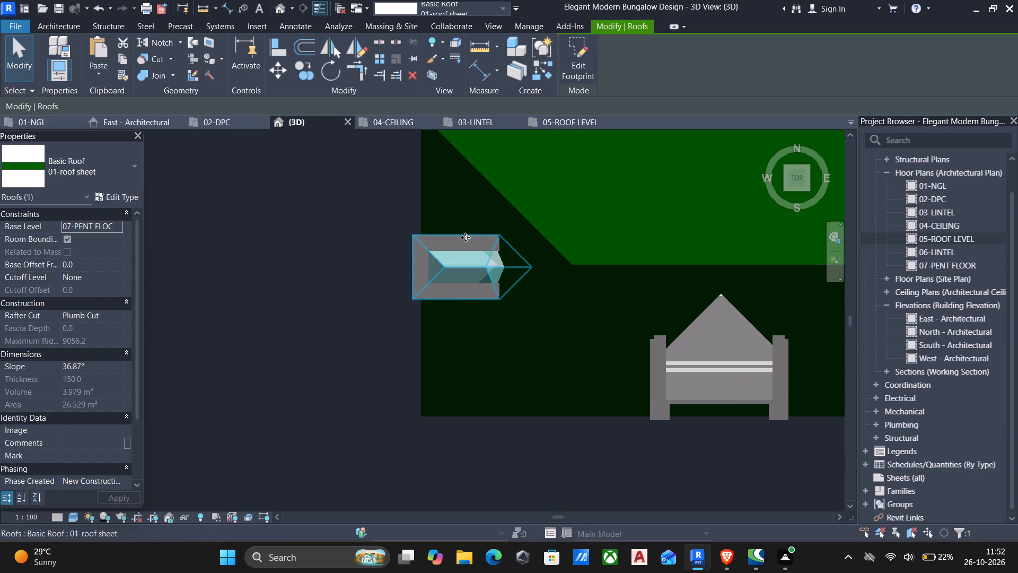
middle_click_drag(467, 236, 510, 127, "shift")
middle_click_drag(496, 289, 503, 146, "shift")
middle_click_drag(554, 342, 548, 260)
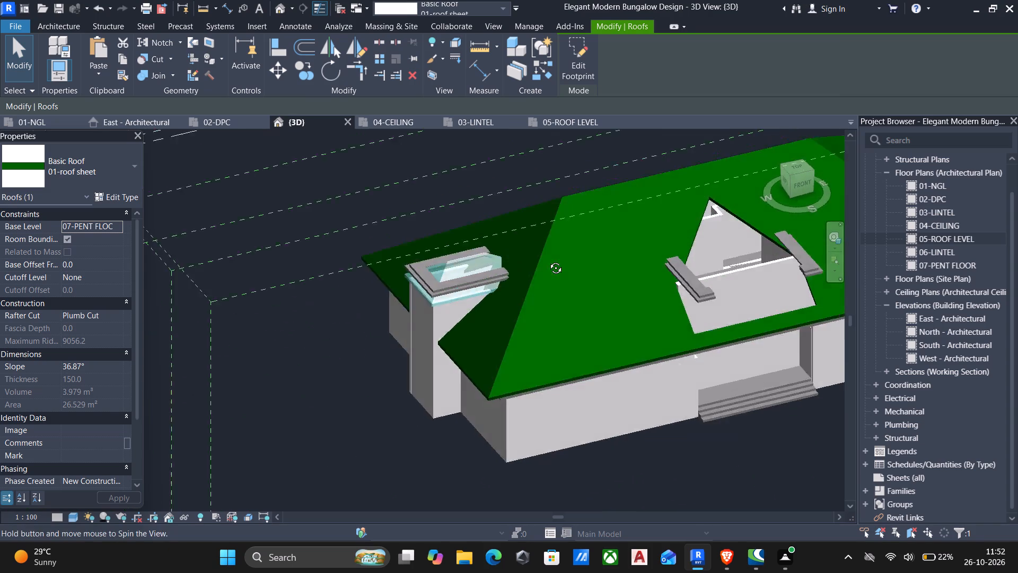
middle_click_drag(548, 260, 548, 220)
middle_click_drag(545, 311, 539, 234, "shift")
scroll(499, 322, "up", 2)
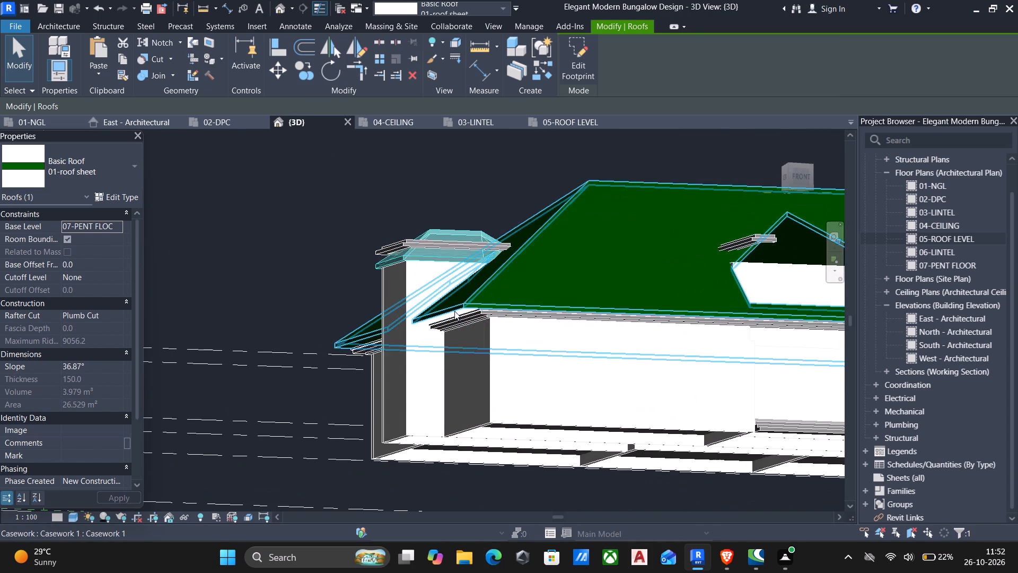
middle_click_drag(453, 311, 403, 325, "shift")
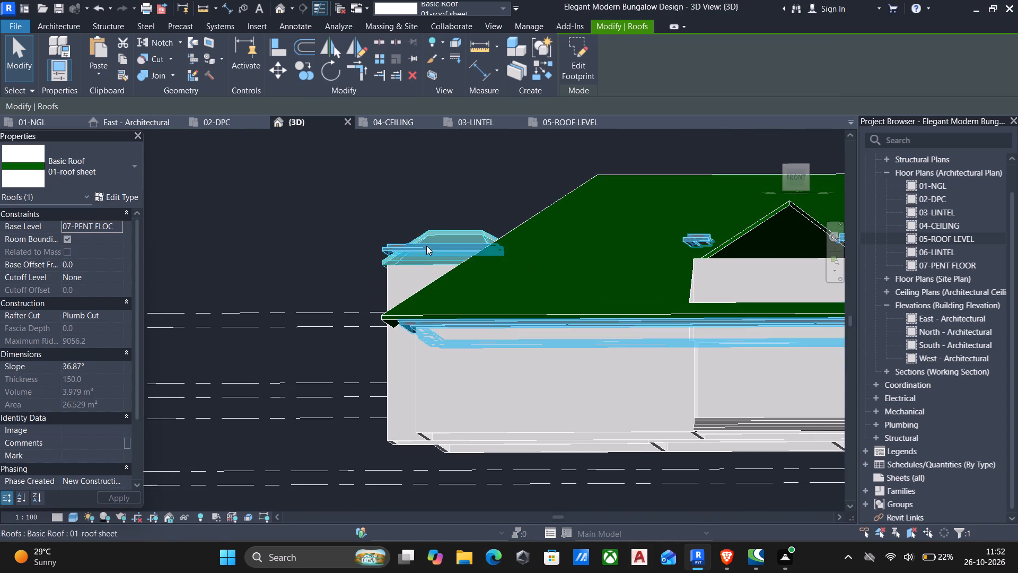
key("Escape")
Open the moulding for in-place editing and start editing the west projection's sweep.
left_click(426, 247)
left_click(569, 53)
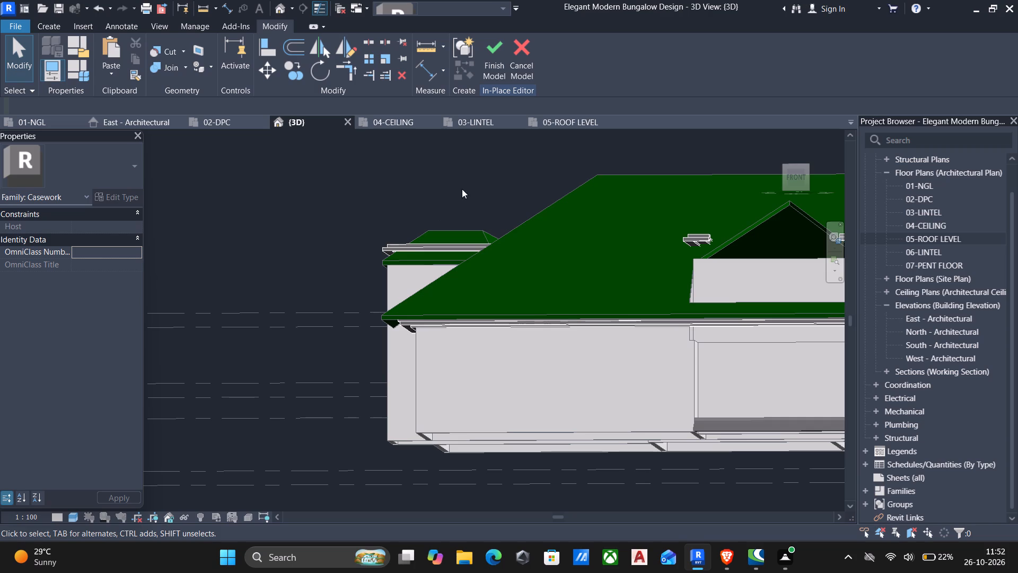
left_click(424, 246)
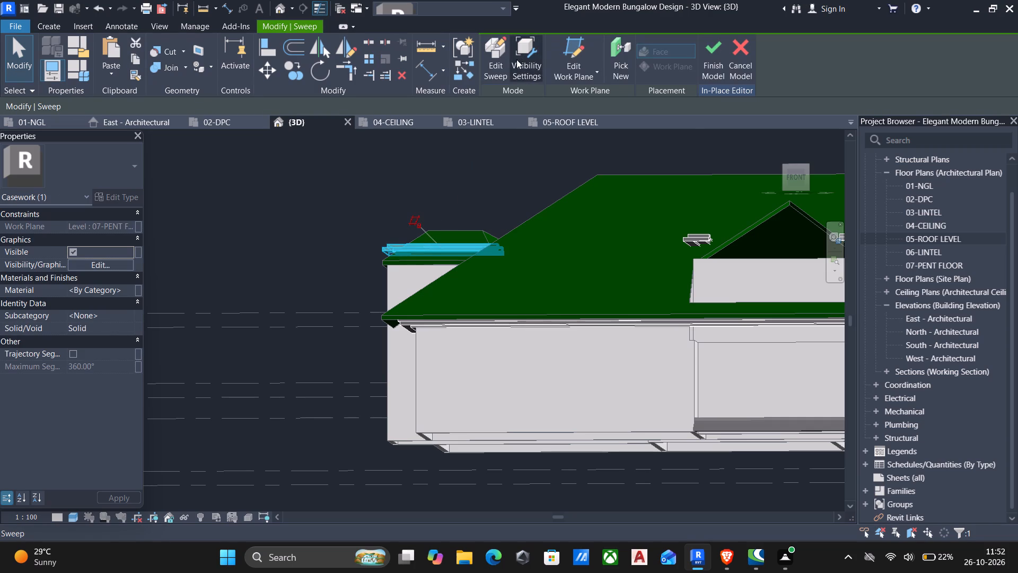
left_click(497, 68)
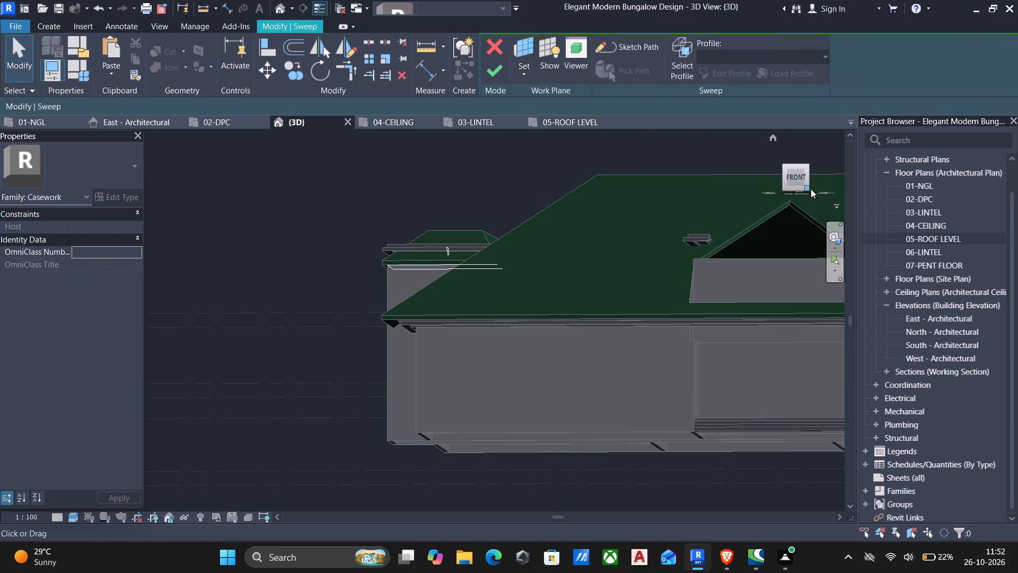
Open the sweep's path sketch, examine its height against the new roof from the front and side, and close the sketch.
left_click(798, 180)
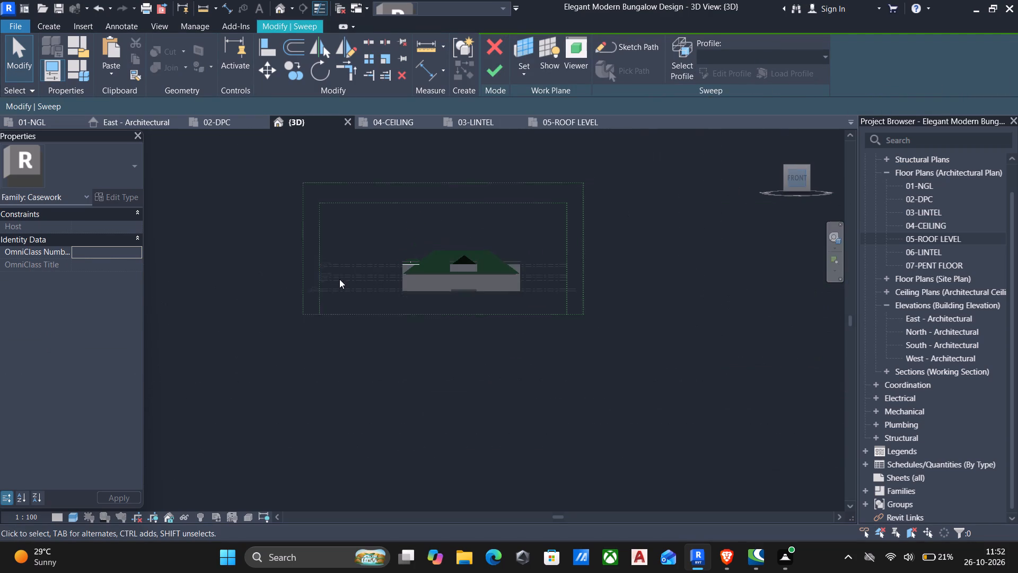
left_click(638, 48)
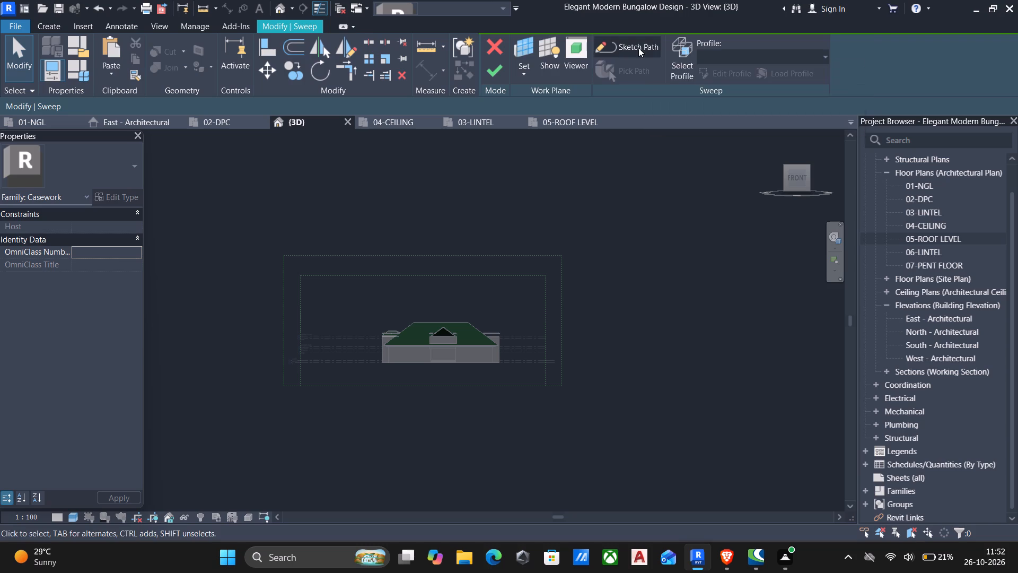
scroll(385, 356, "up", 14)
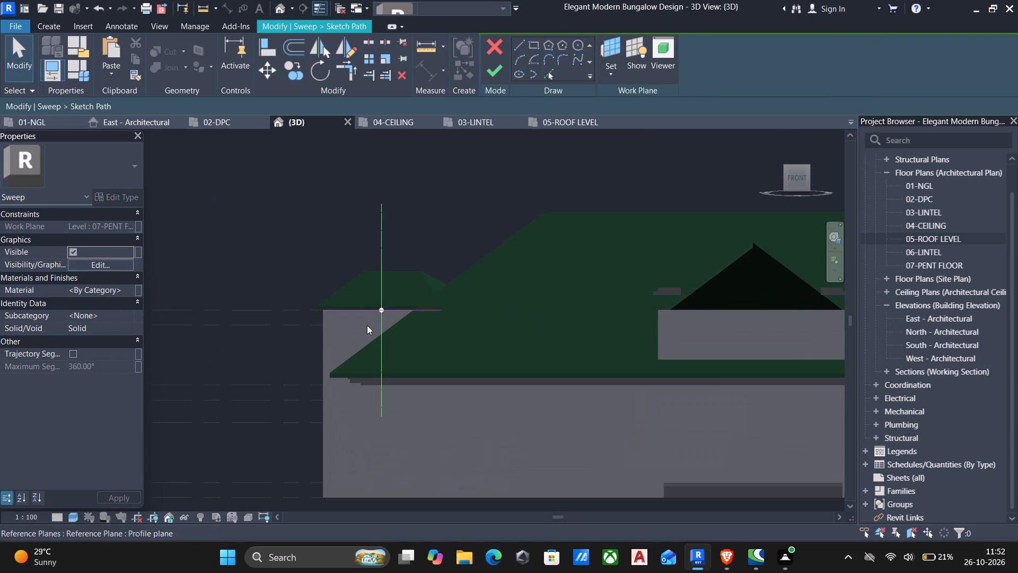
scroll(382, 333, "up", 4)
scroll(385, 287, "up", 4)
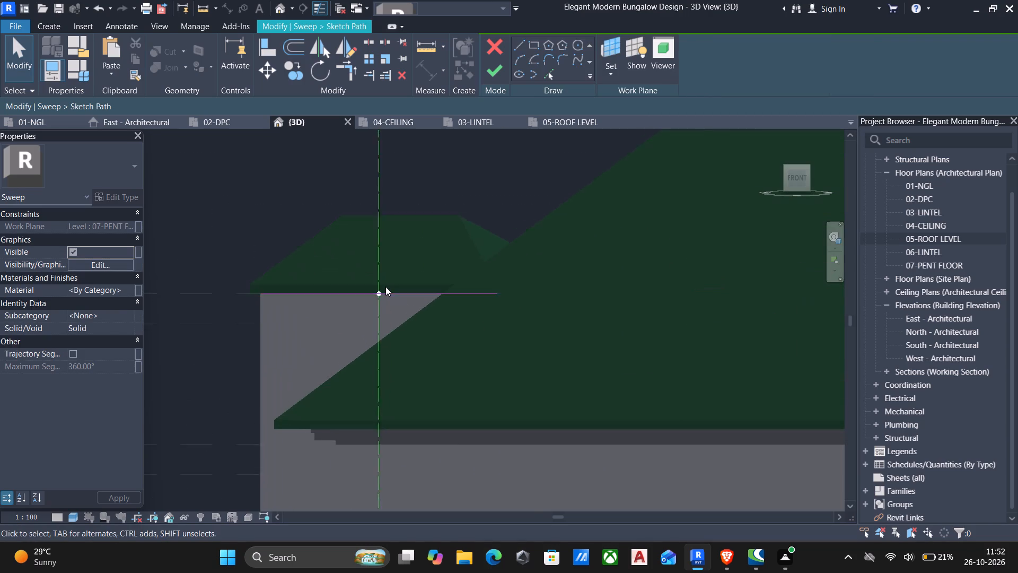
scroll(385, 286, "up", 1)
scroll(299, 313, "down", 4)
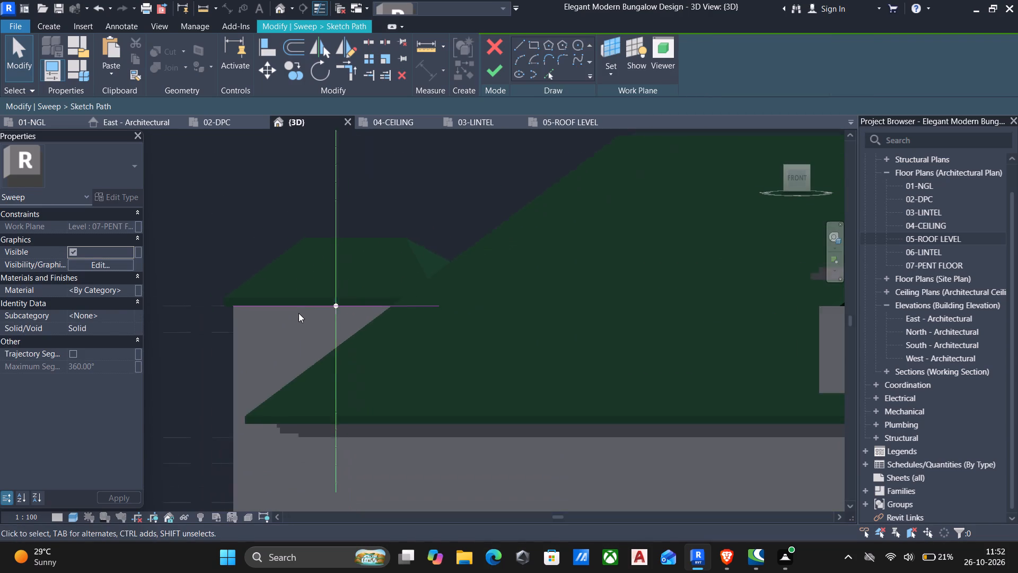
scroll(299, 313, "down", 9)
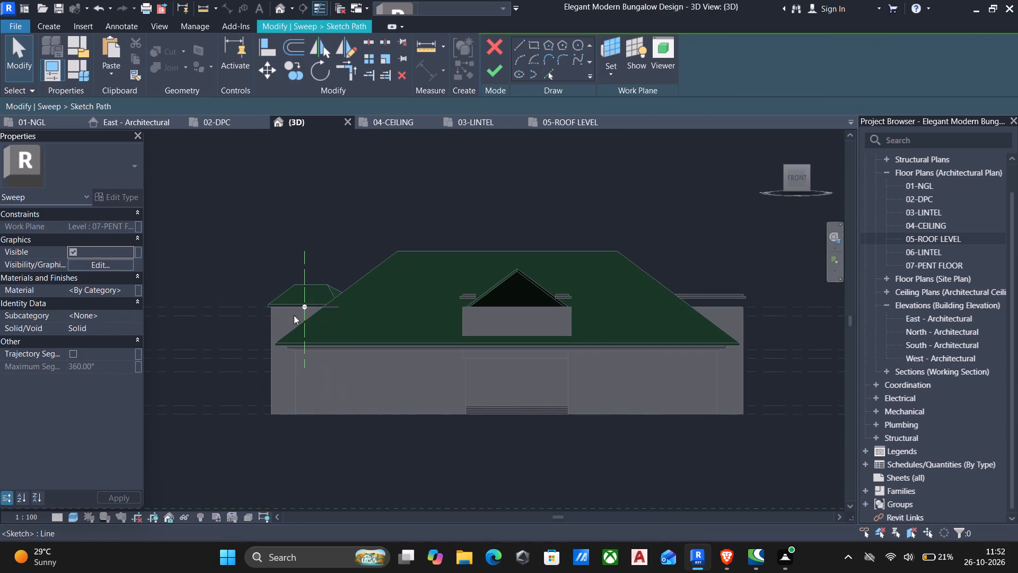
middle_click_drag(294, 316, 446, 235, "shift")
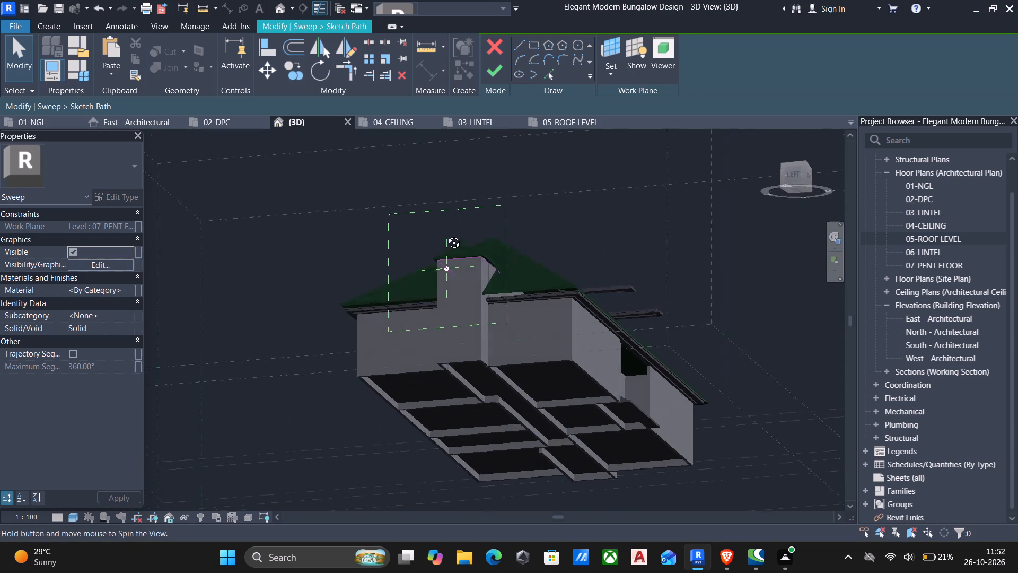
middle_click_drag(446, 235, 292, 349, "shift")
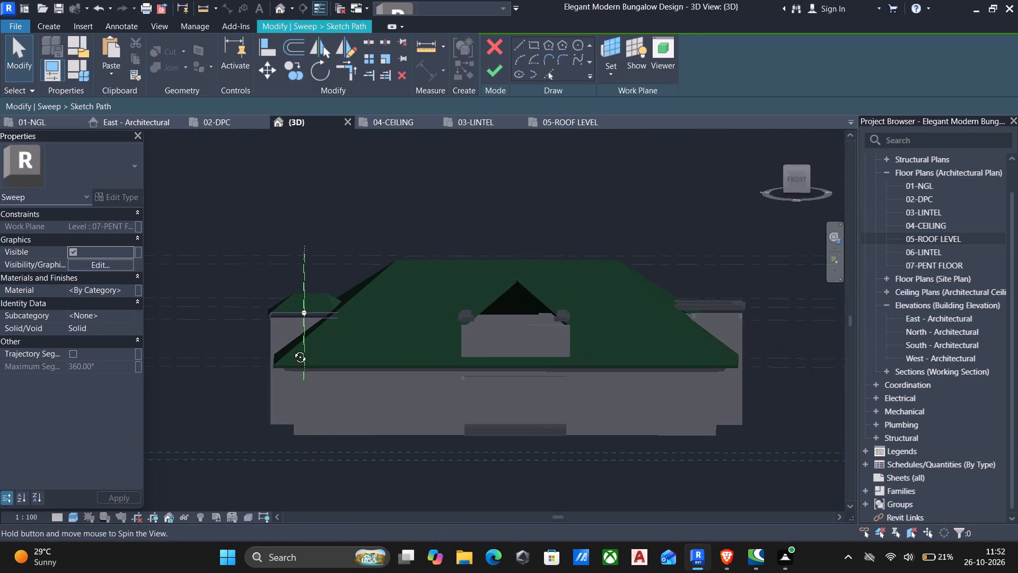
middle_click_drag(292, 349, 304, 292, "shift")
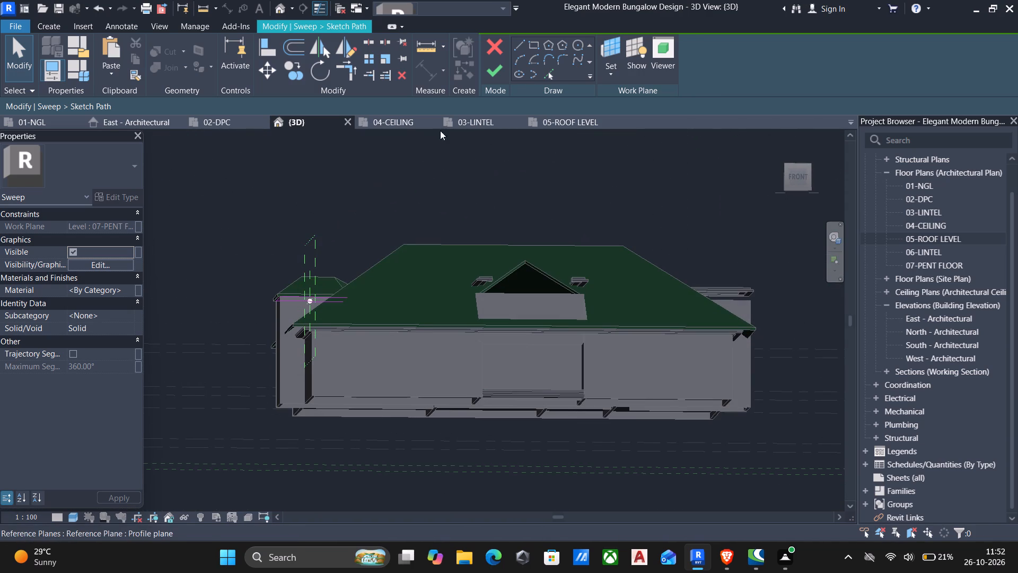
left_click(492, 65)
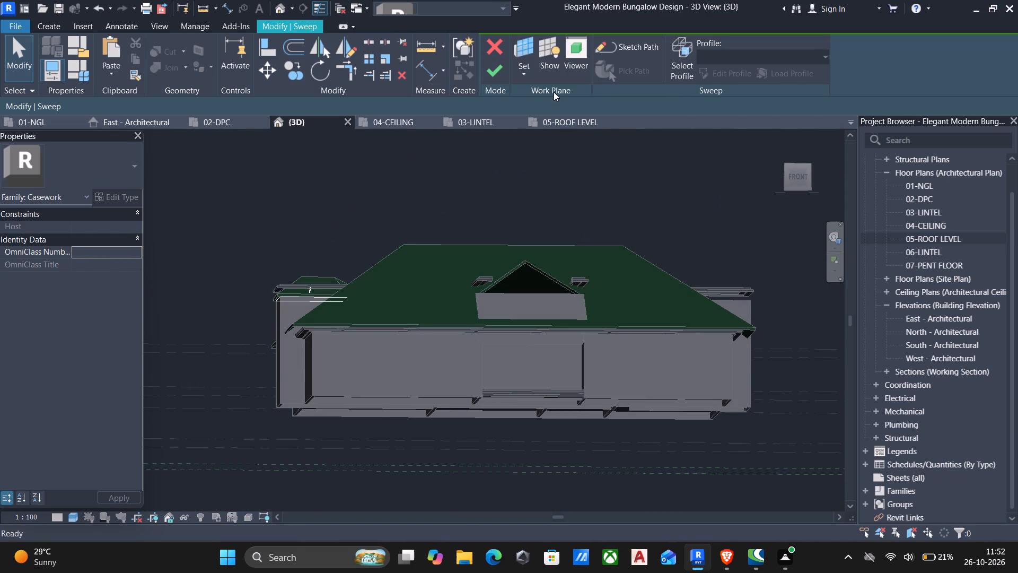
Open the sweep's sketched profile for editing and face it squarely from the building's west side.
left_click(675, 63)
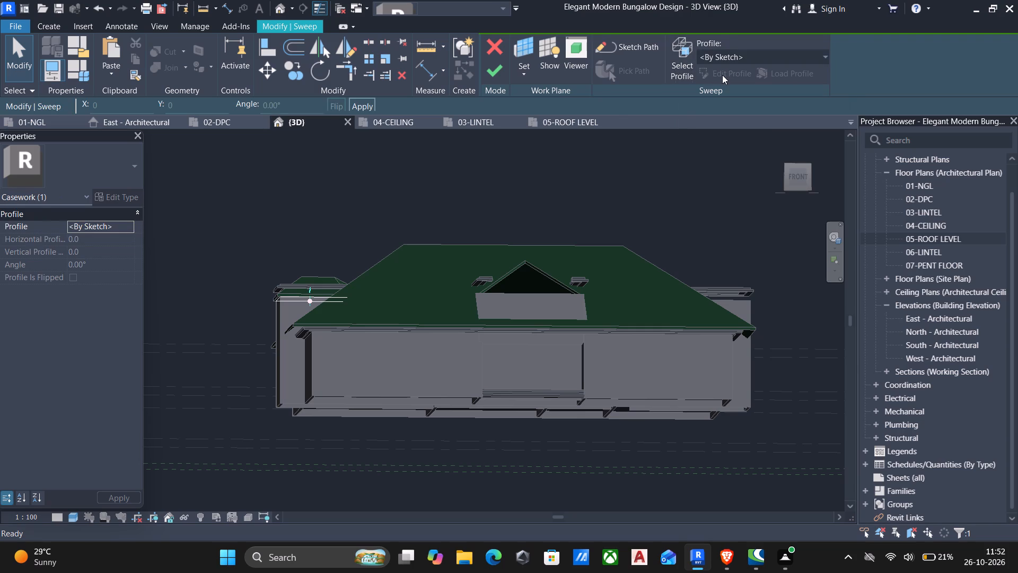
left_click(730, 75)
scroll(352, 283, "up", 5)
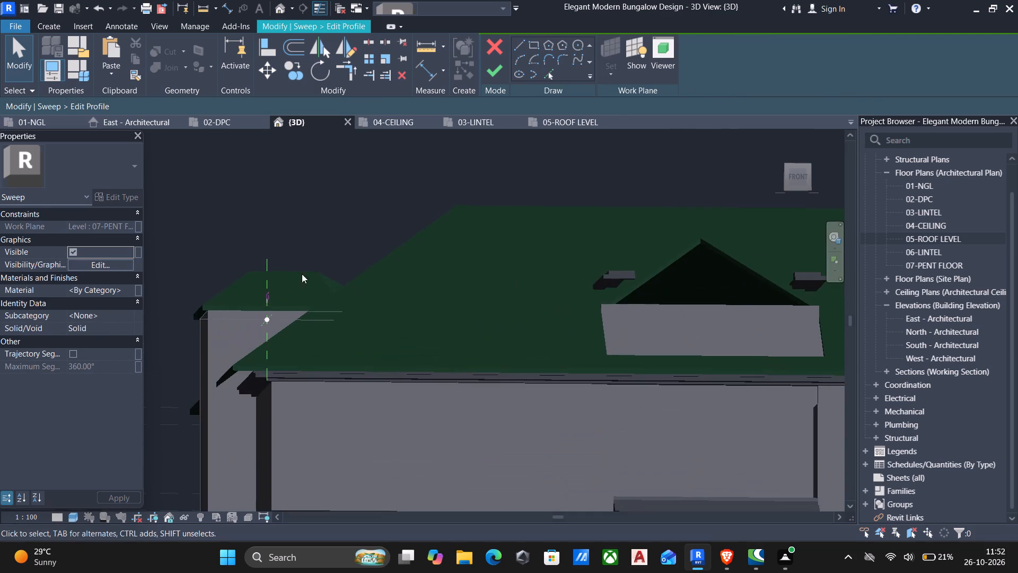
scroll(271, 291, "up", 5)
scroll(236, 333, "up", 6)
scroll(324, 300, "down", 5)
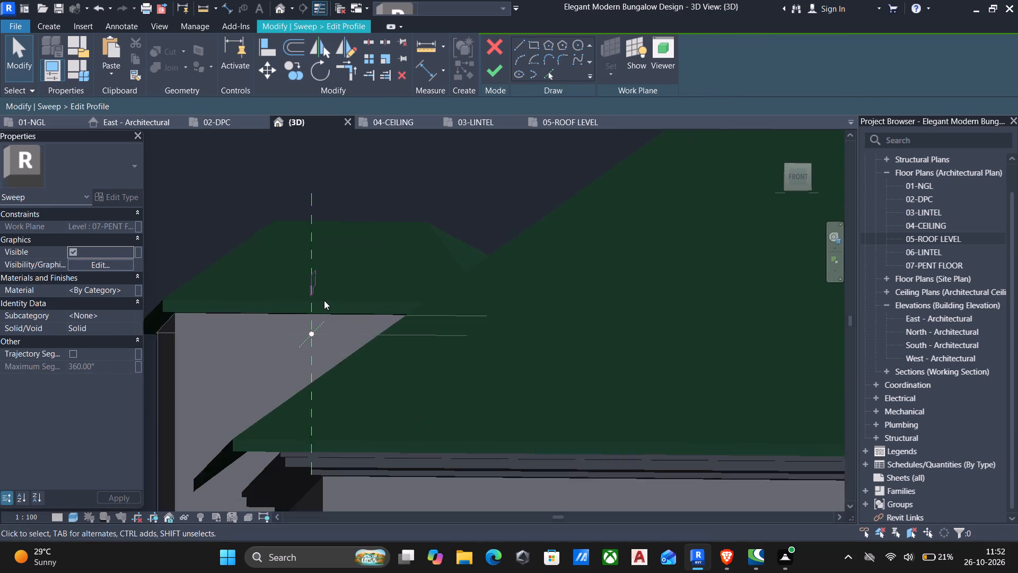
scroll(324, 300, "down", 2)
middle_click_drag(324, 300, 506, 360, "shift")
scroll(506, 360, "down", 7)
middle_click_drag(506, 359, 454, 297)
scroll(658, 328, "up", 6)
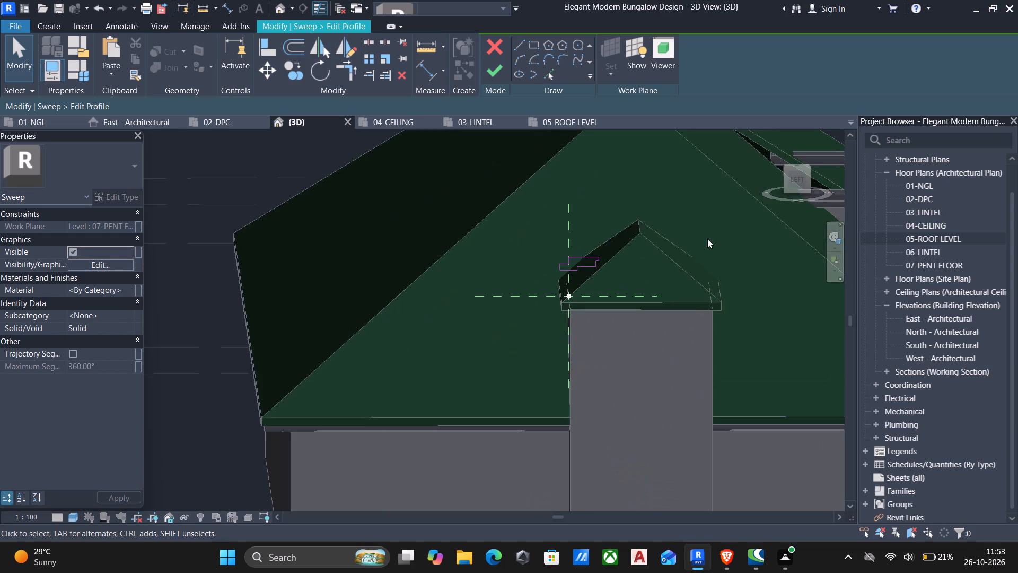
left_click(793, 181)
scroll(452, 236, "up", 4)
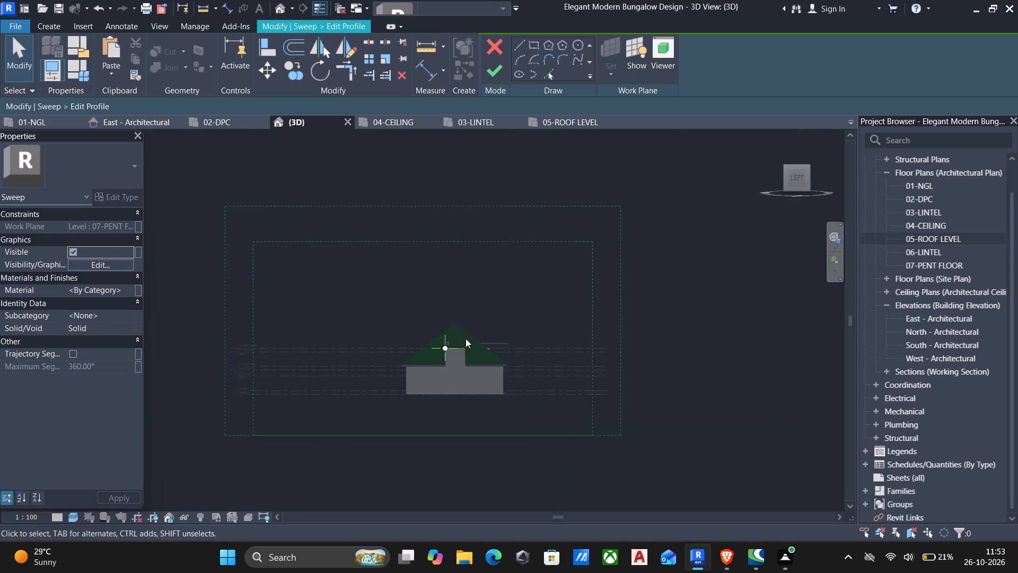
scroll(477, 353, "up", 5)
scroll(420, 354, "up", 11)
scroll(434, 225, "up", 5)
Move the whole moulding profile straight down so its bottom edge meets the path point at the wall top, and finish the sweep.
left_click_drag(350, 228, 418, 335)
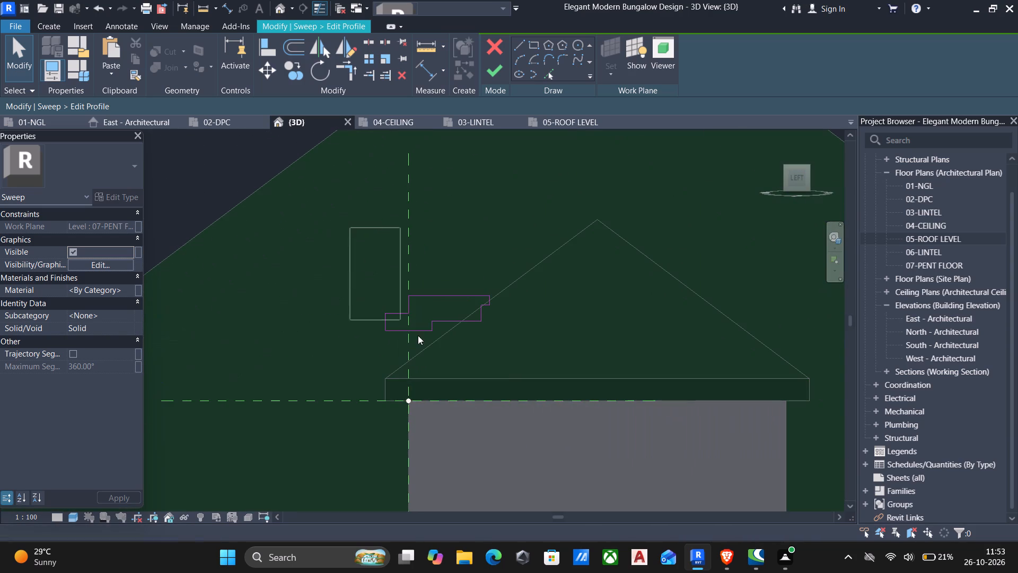
left_click_drag(418, 335, 585, 397)
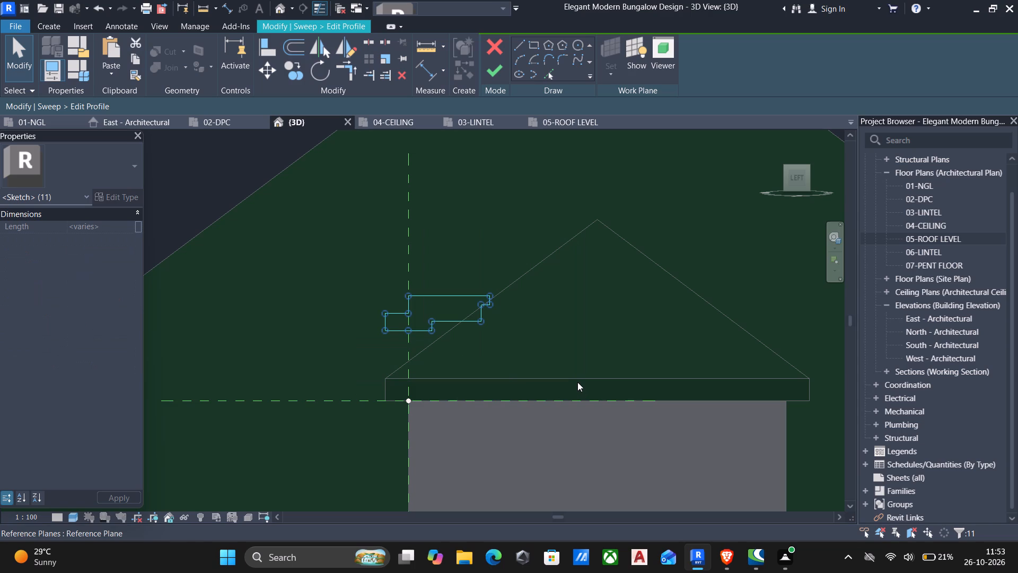
type("mv")
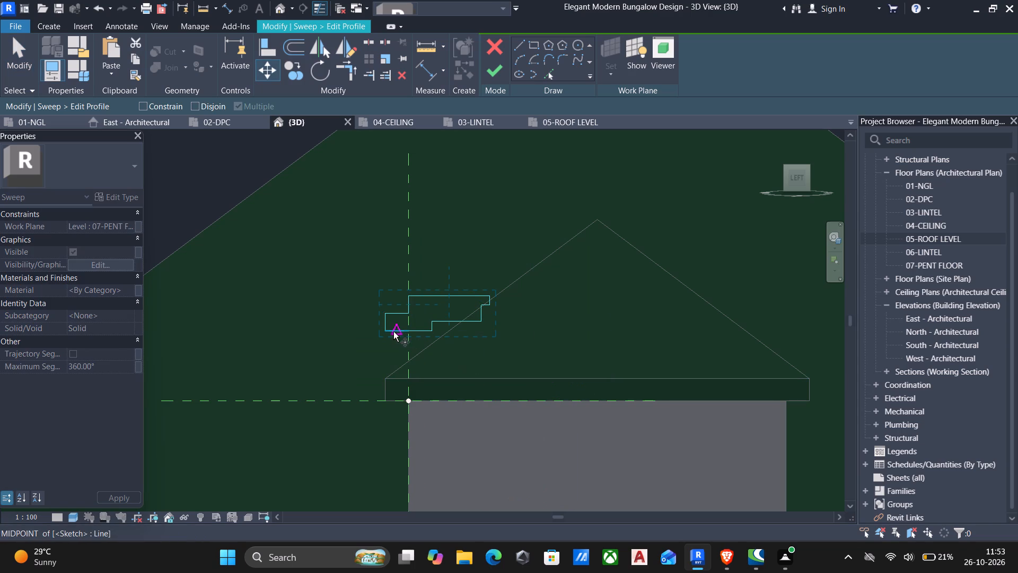
left_click(408, 331)
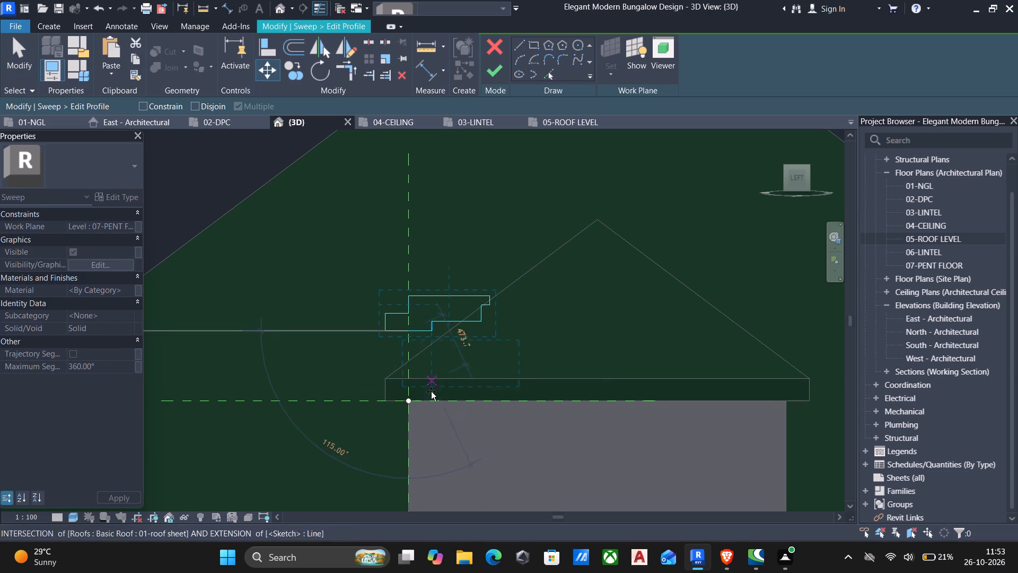
left_click(411, 404)
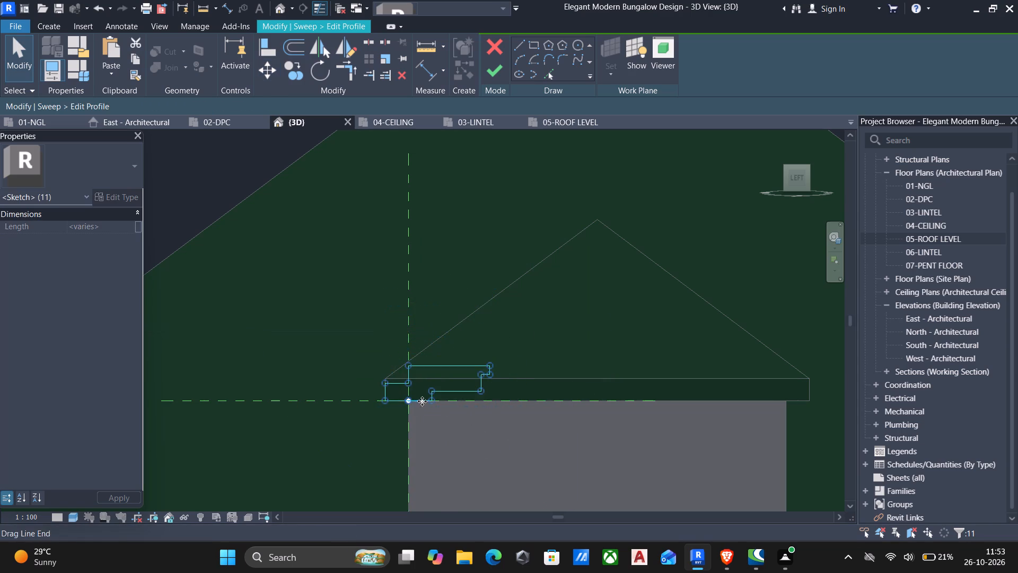
scroll(475, 396, "down", 12)
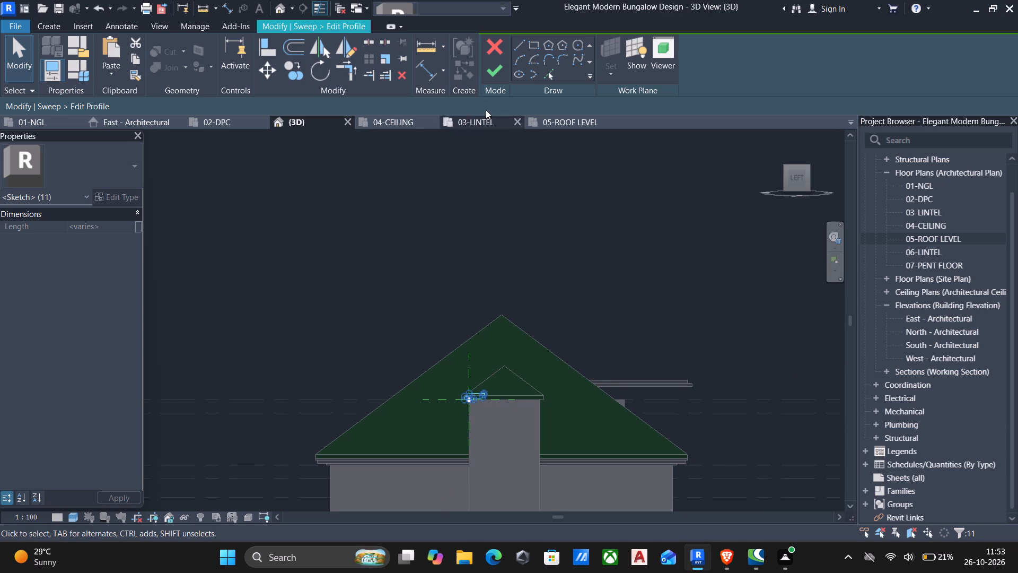
left_click(492, 72)
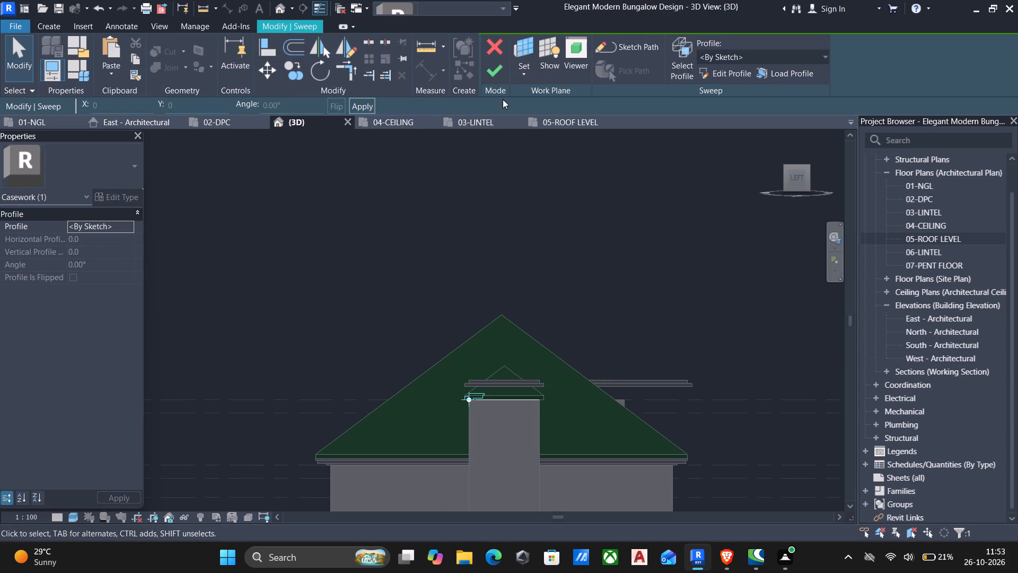
left_click(495, 75)
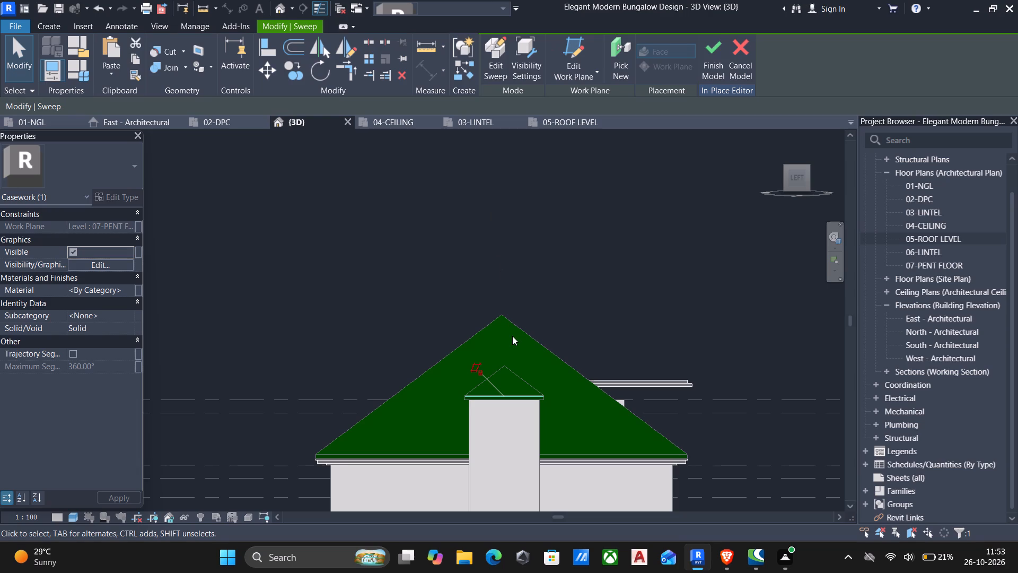
Start editing the moulding sweep on the east projection, within the same in-place model.
scroll(566, 253, "down", 3)
middle_click_drag(563, 261, 533, 274, "shift")
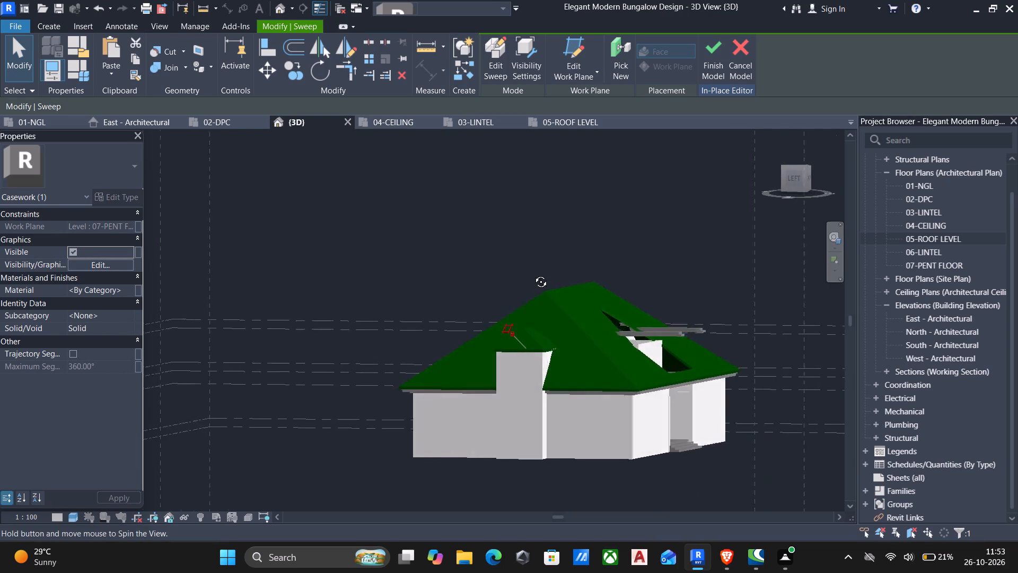
middle_click_drag(533, 274, 365, 317, "shift")
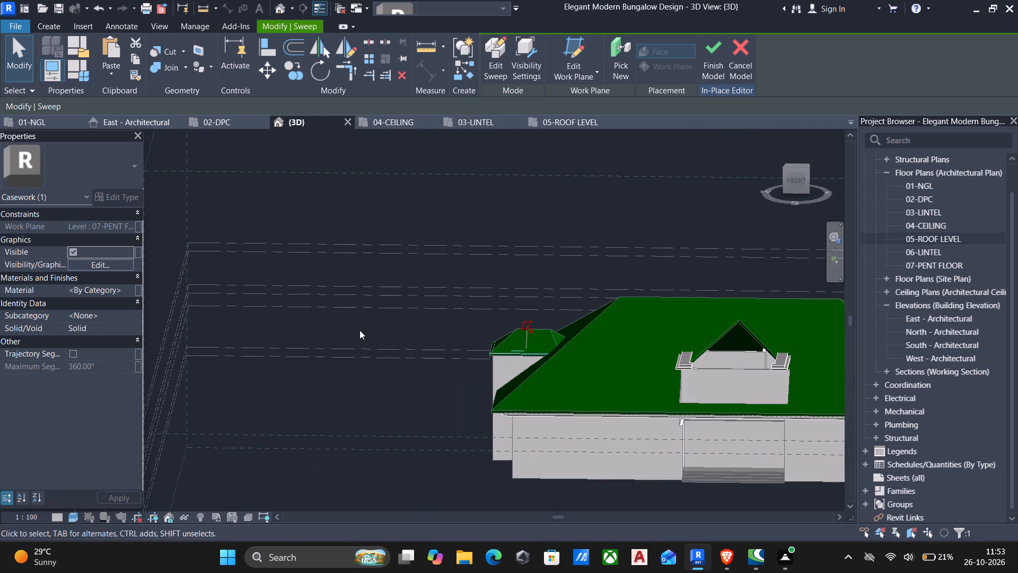
middle_click_drag(432, 375, 471, 361, "shift")
scroll(511, 400, "down", 6)
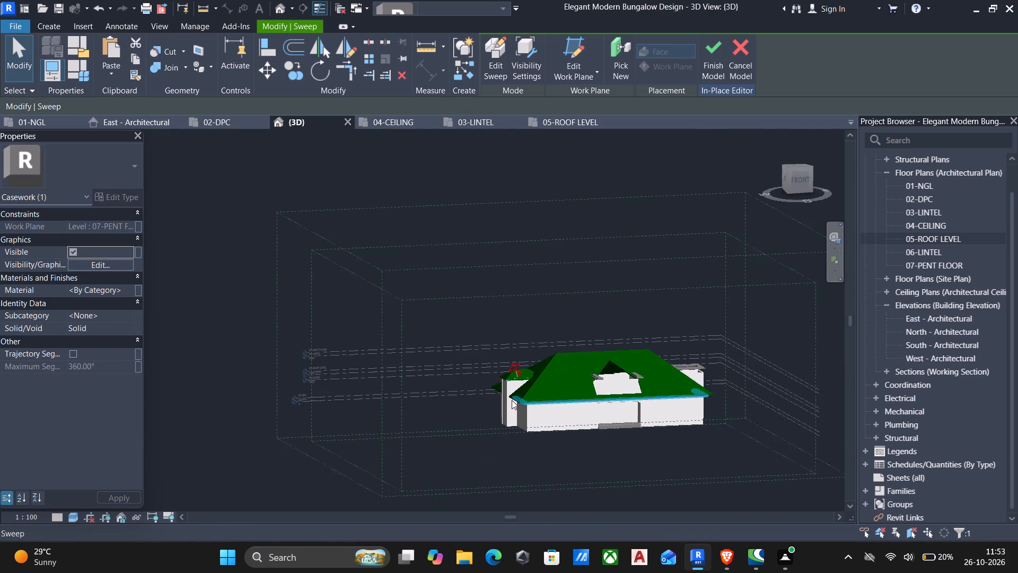
middle_click_drag(505, 402, 375, 412)
scroll(565, 419, "up", 5)
middle_click_drag(565, 418, 520, 429, "shift")
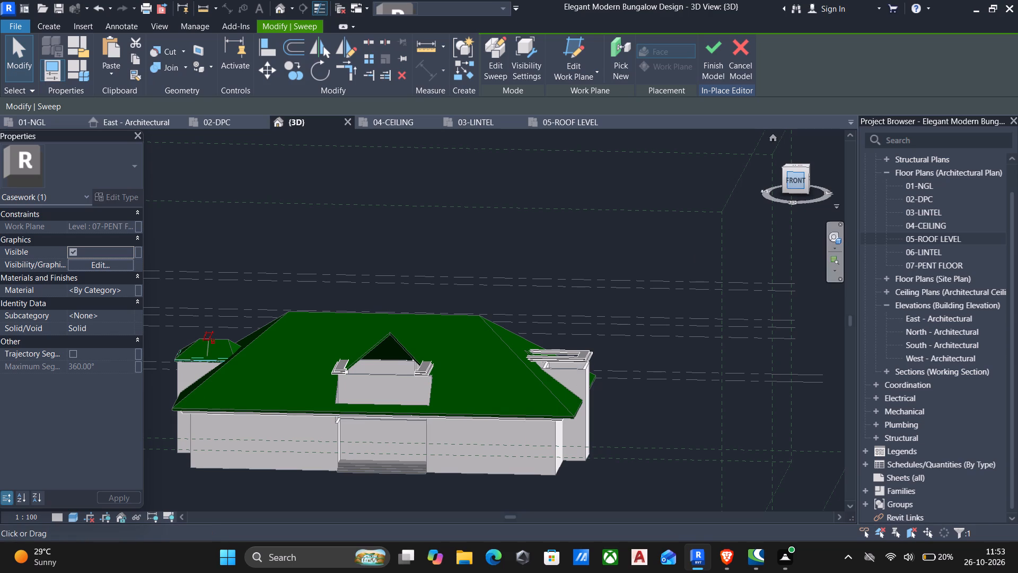
left_click(796, 176)
scroll(715, 266, "down", 6)
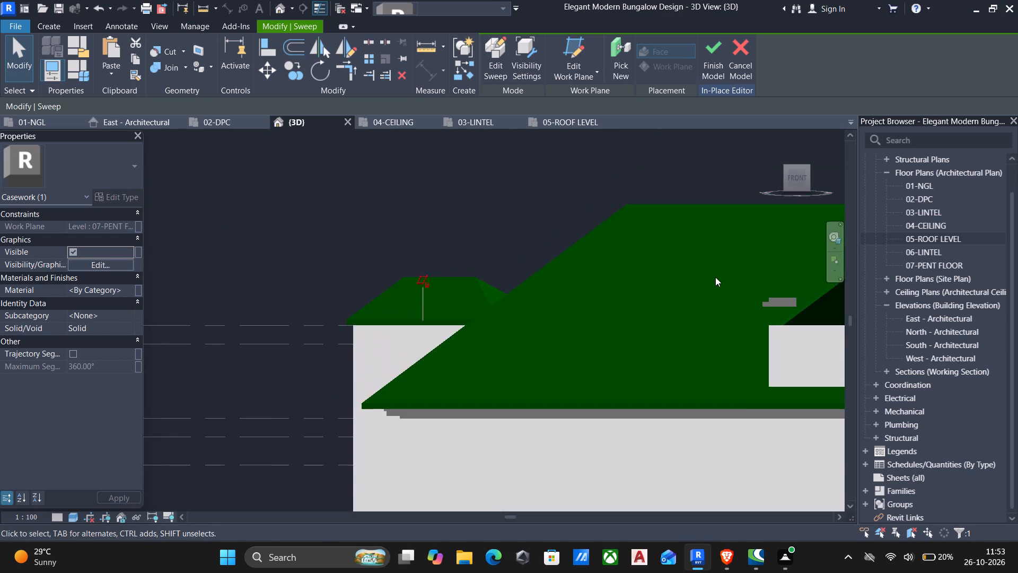
scroll(715, 277, "down", 4)
middle_click_drag(703, 282, 267, 428)
left_click(602, 435)
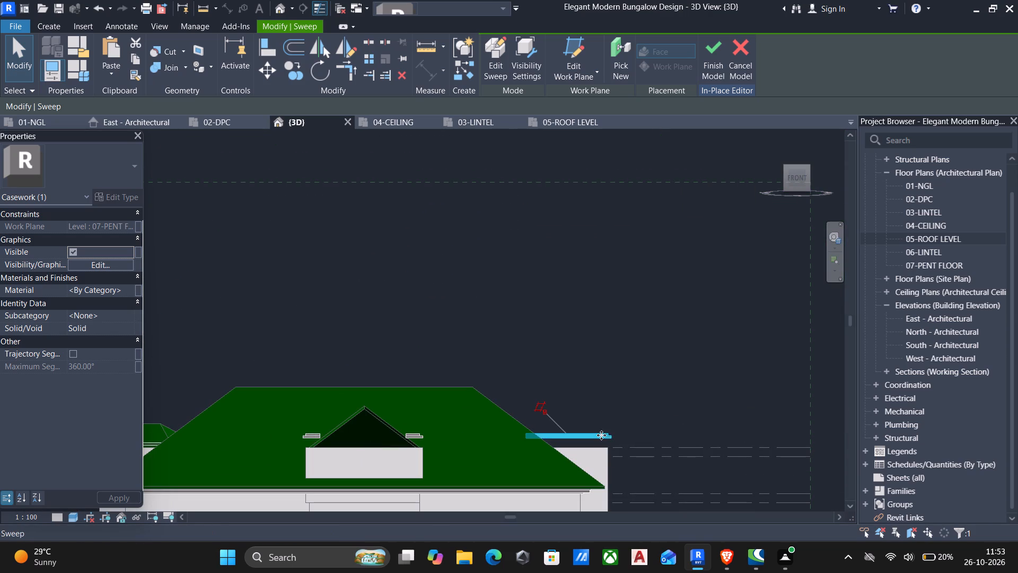
left_click(499, 54)
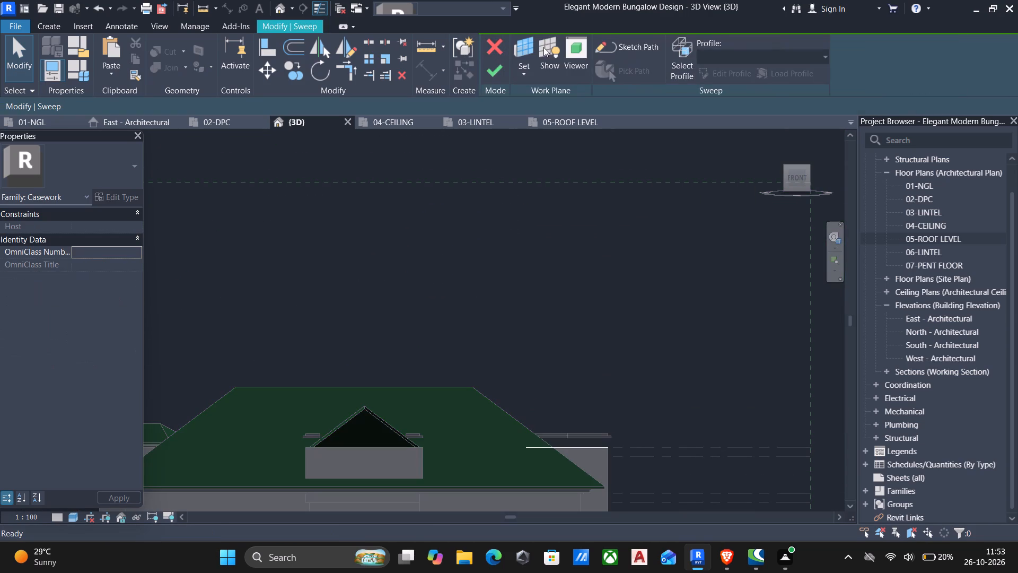
Open the east sweep's sketched profile for editing and face it squarely from the building's east side.
left_click(670, 68)
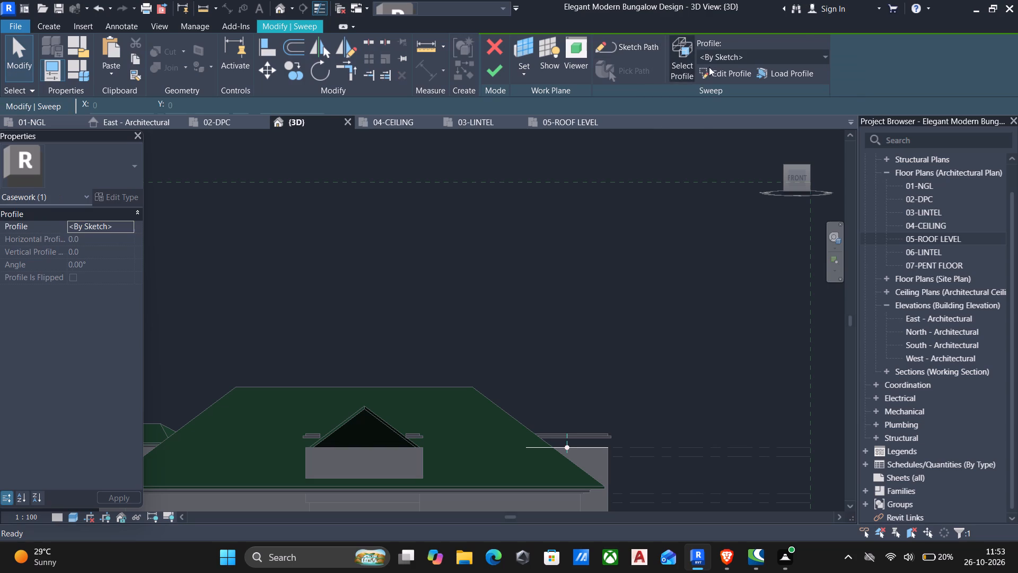
left_click(724, 69)
scroll(558, 461, "up", 3)
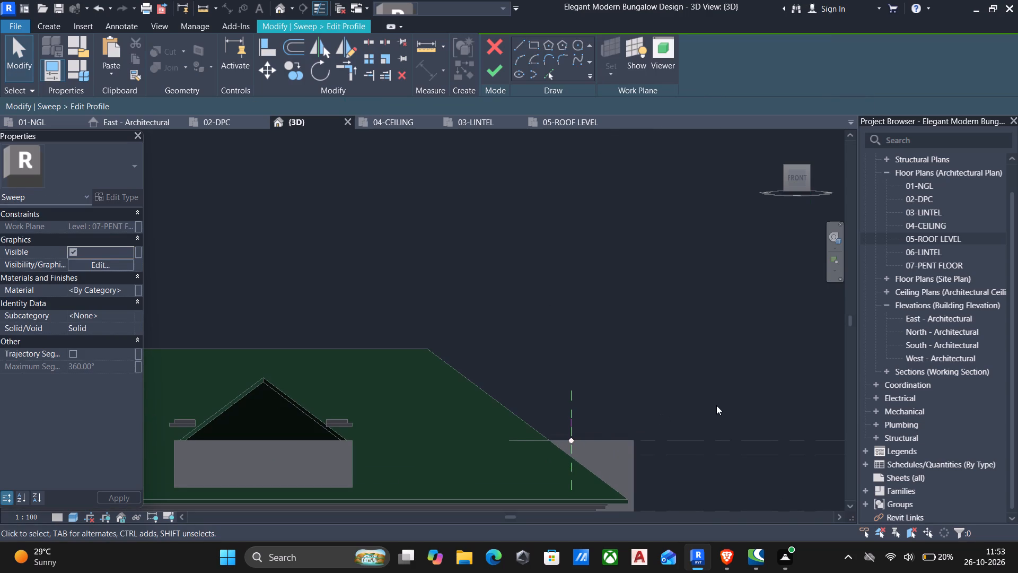
scroll(721, 397, "down", 3)
middle_click_drag(723, 395, 920, 123, "shift")
middle_click_drag(900, 138, 809, 277)
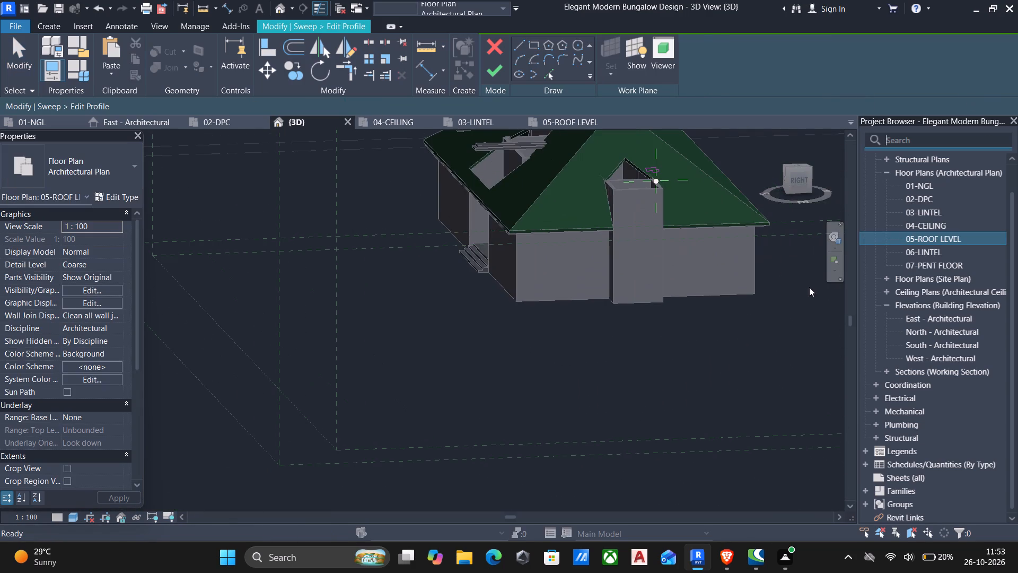
left_click(801, 179)
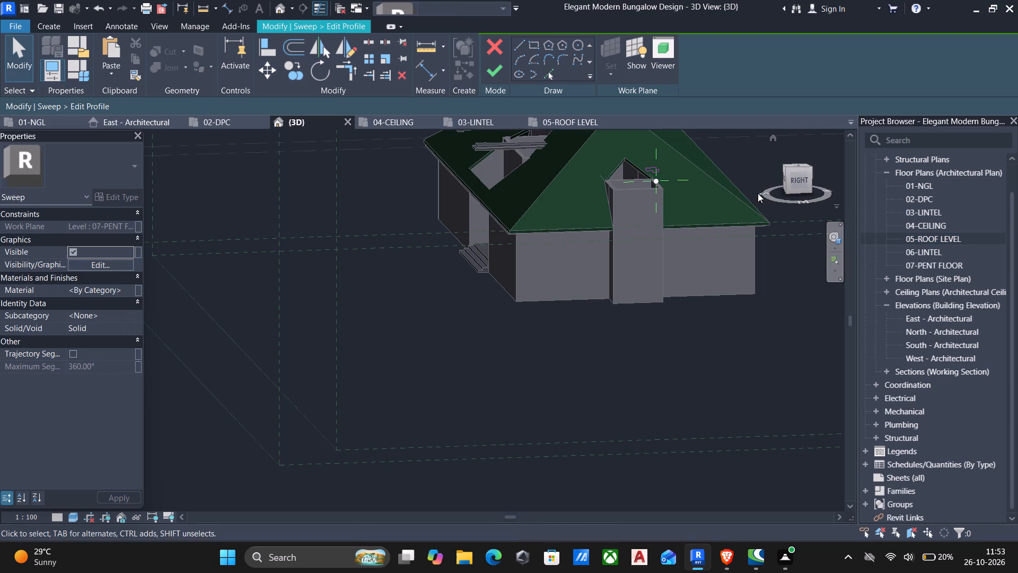
left_click(799, 177)
scroll(555, 204, "up", 5)
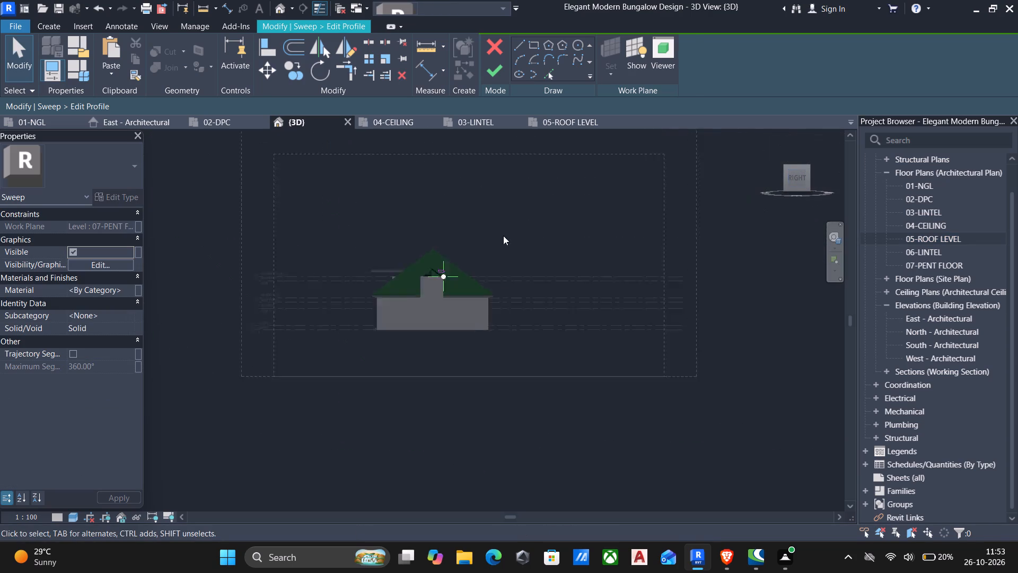
scroll(414, 336, "up", 6)
scroll(335, 371, "up", 6)
Move the whole east moulding profile 600 mm straight down so its bottom edge meets the path point at the wall top, and finish the sweep.
left_click_drag(348, 250, 541, 359)
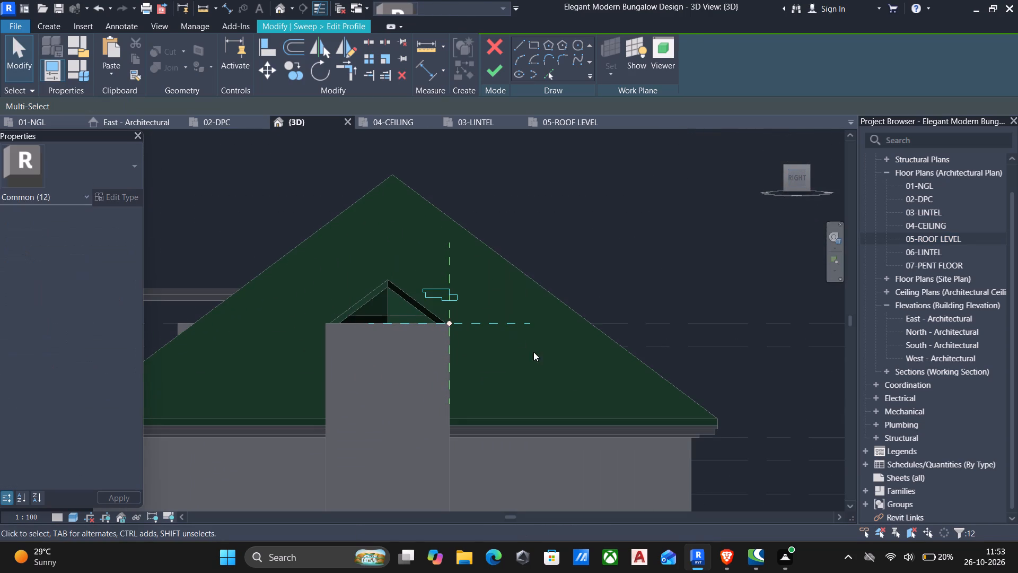
key("m")
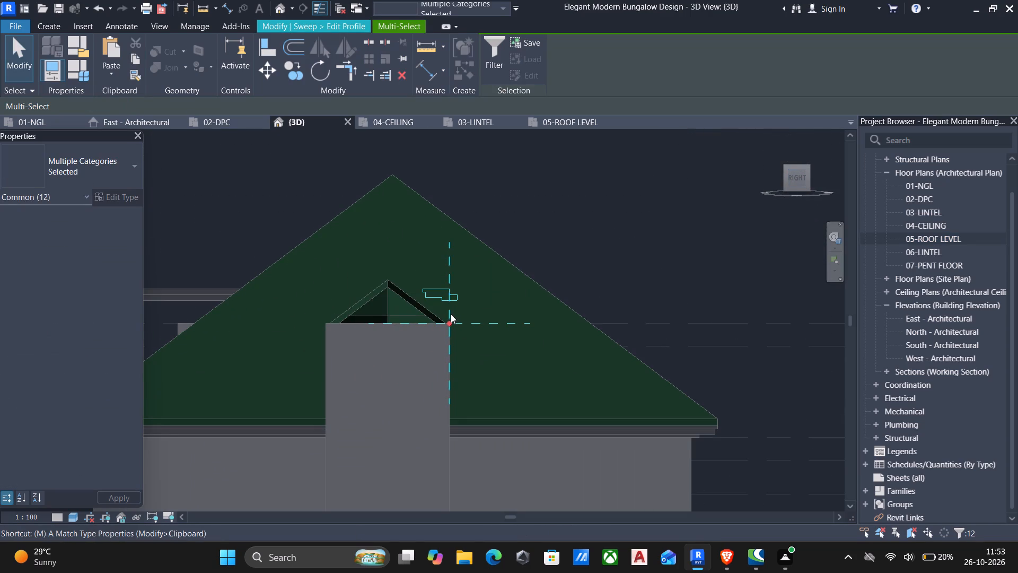
key("v")
scroll(450, 308, "up", 4)
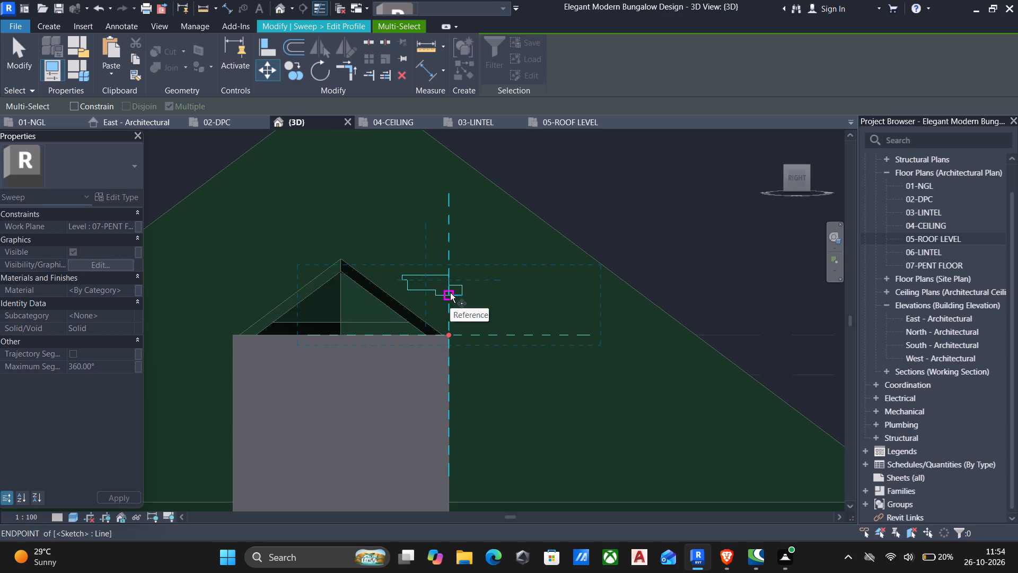
left_click(450, 293)
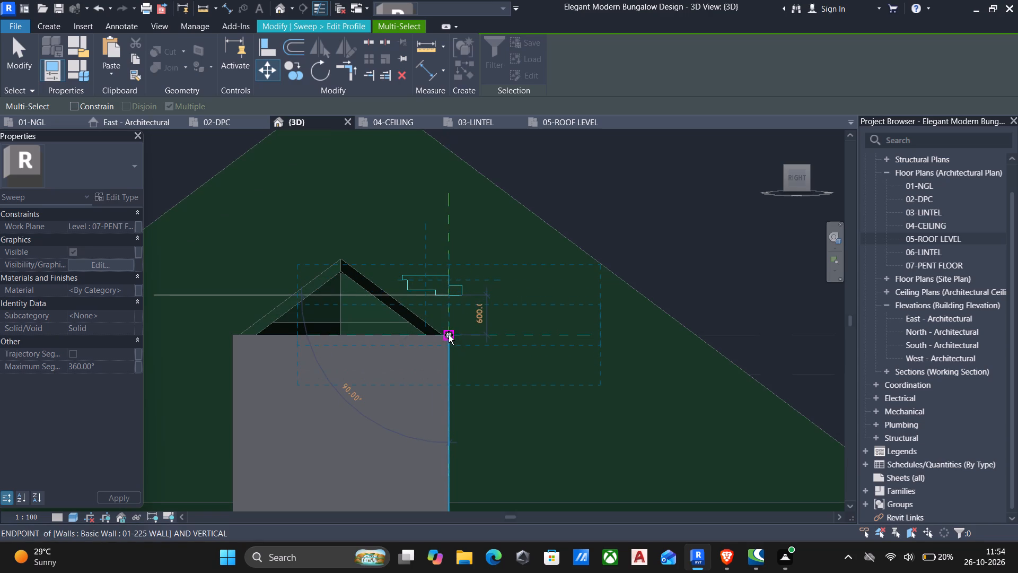
left_click(449, 335)
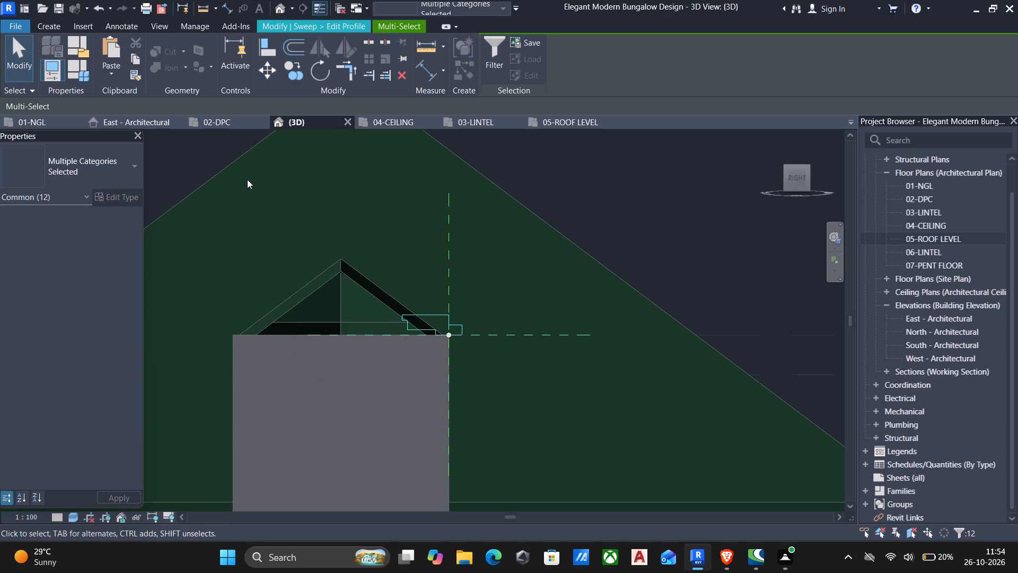
left_click(248, 180)
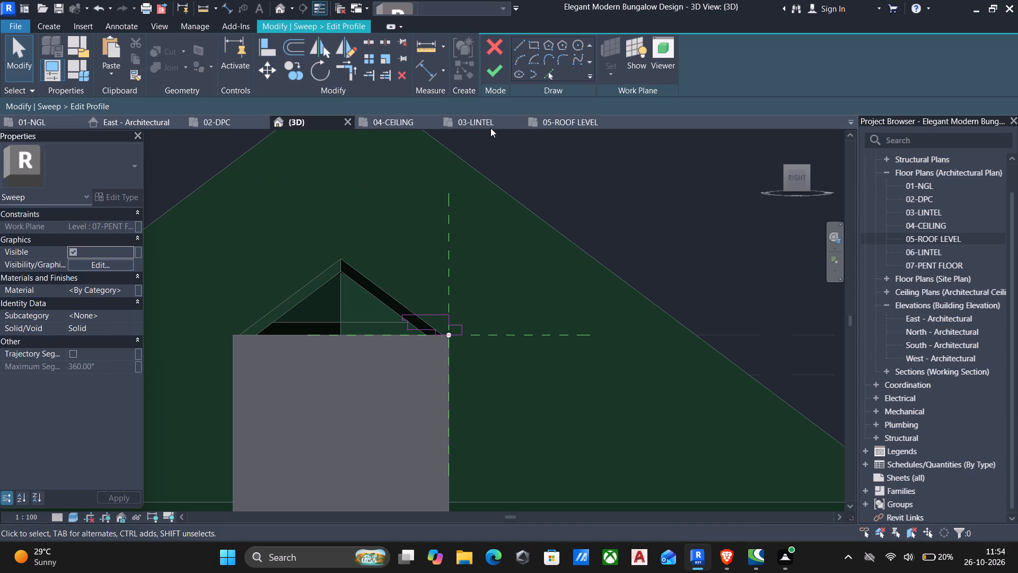
left_click(498, 68)
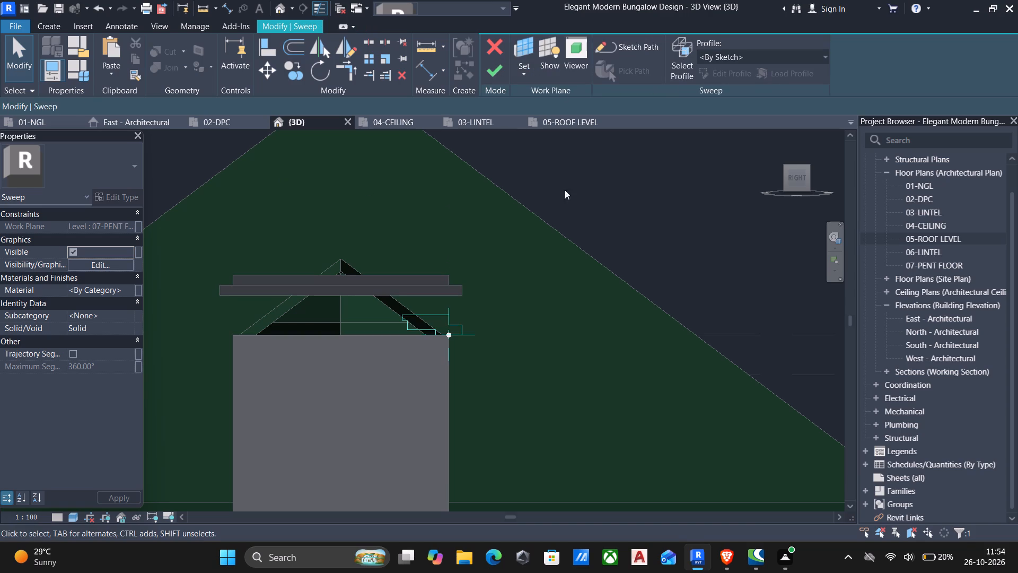
scroll(524, 254, "down", 2)
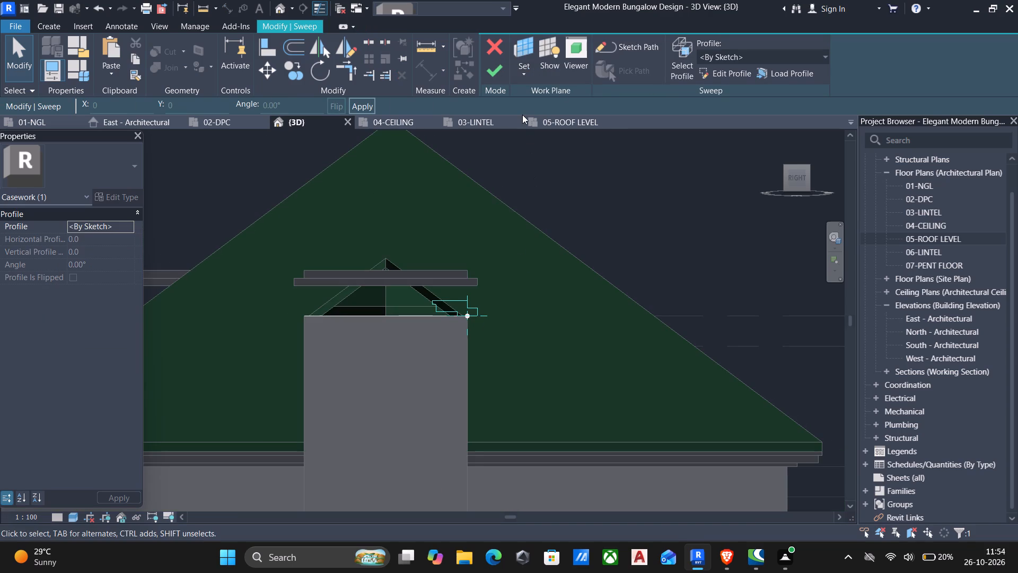
left_click(497, 70)
Examine the lowered east moulding, the roof openings and the front projection's mouldings from several angles.
scroll(471, 116, "down", 2)
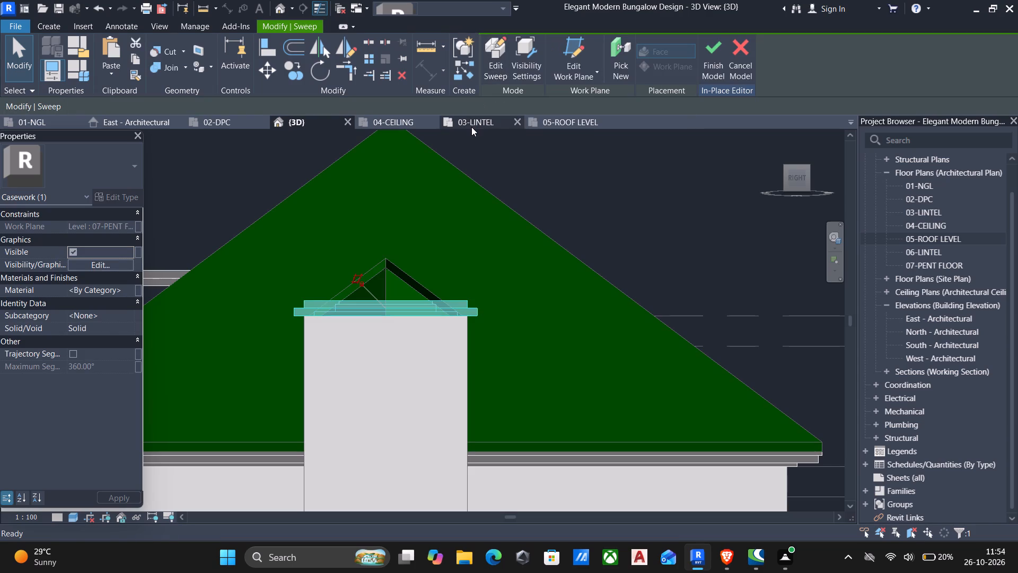
middle_click_drag(471, 127, 403, 183, "shift")
scroll(406, 201, "down", 7)
middle_click_drag(436, 232, 381, 303, "shift")
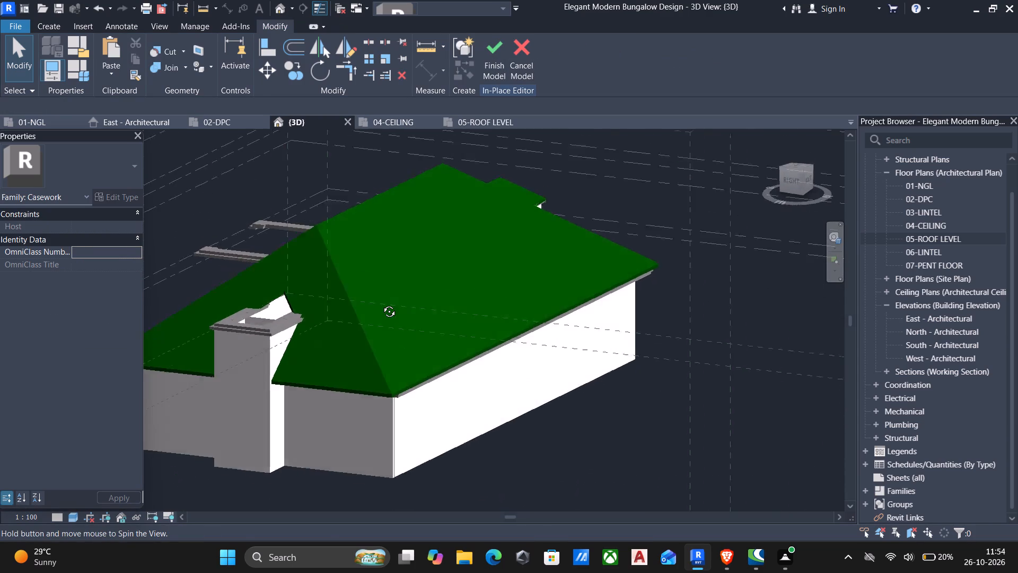
middle_click_drag(381, 303, 387, 332, "shift")
middle_click_drag(393, 345, 551, 383)
middle_click_drag(545, 377, 545, 376)
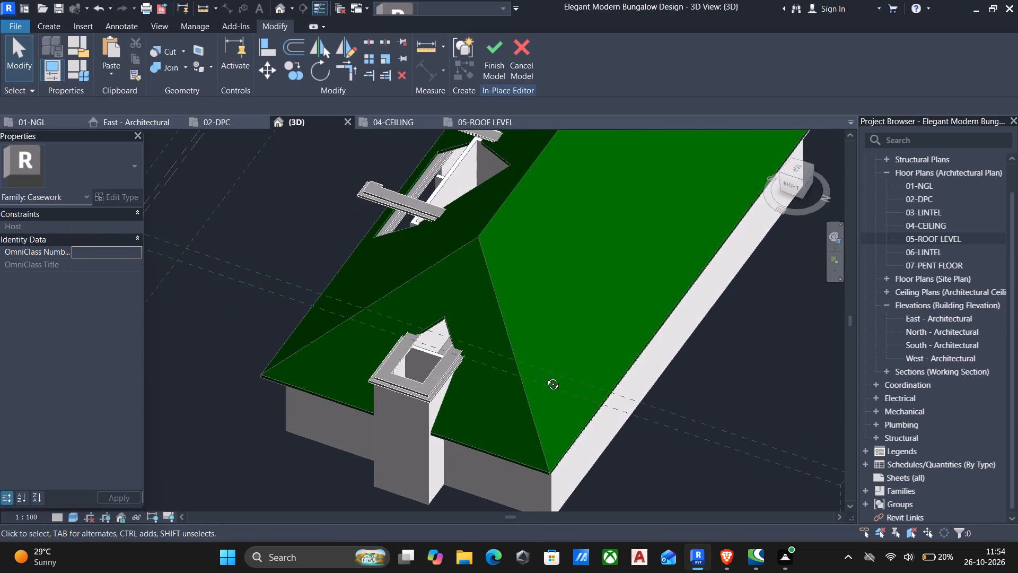
middle_click_drag(545, 376, 664, 229)
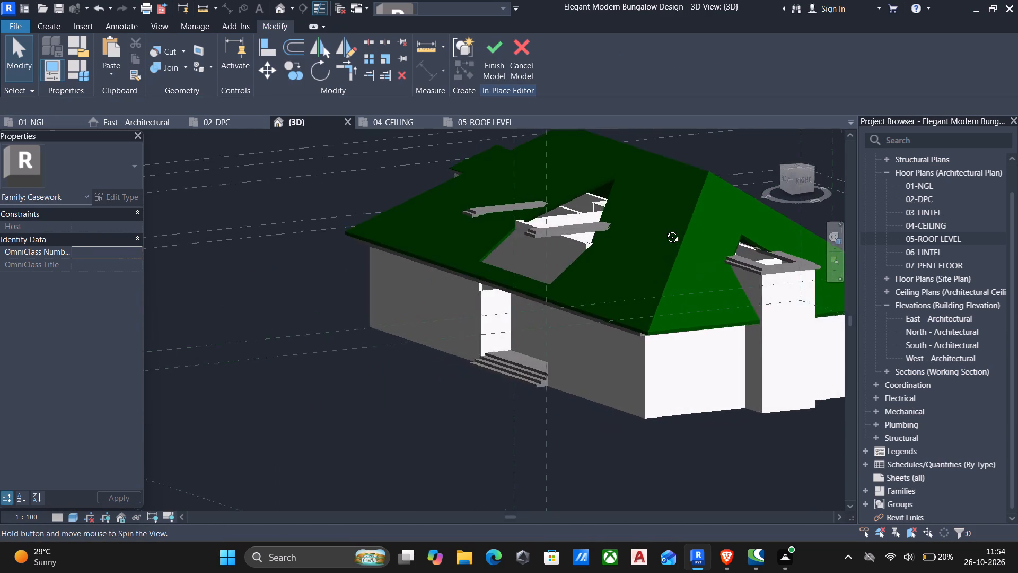
middle_click_drag(664, 229, 675, 420)
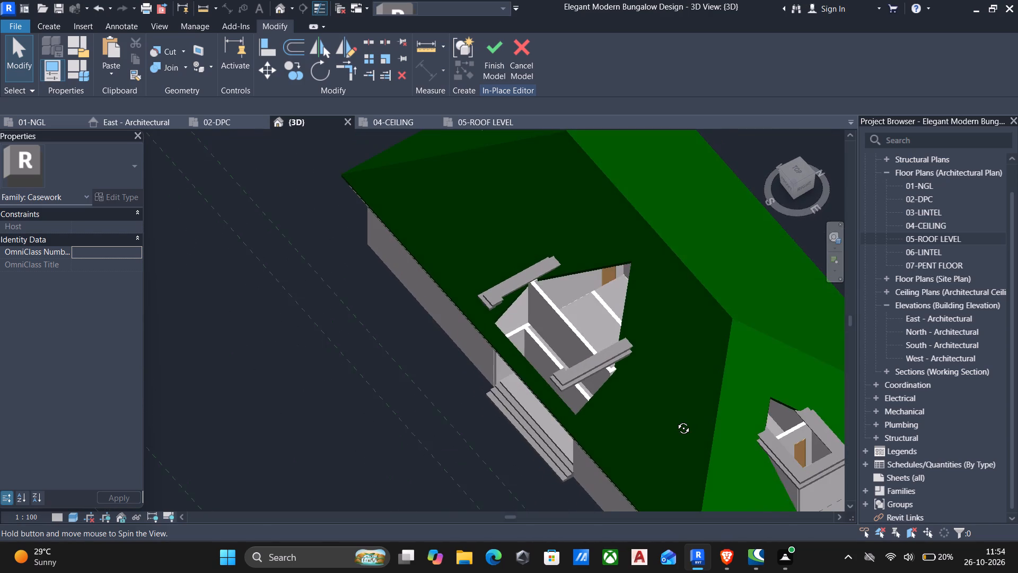
middle_click_drag(675, 420, 676, 420)
middle_click_drag(676, 409, 631, 339)
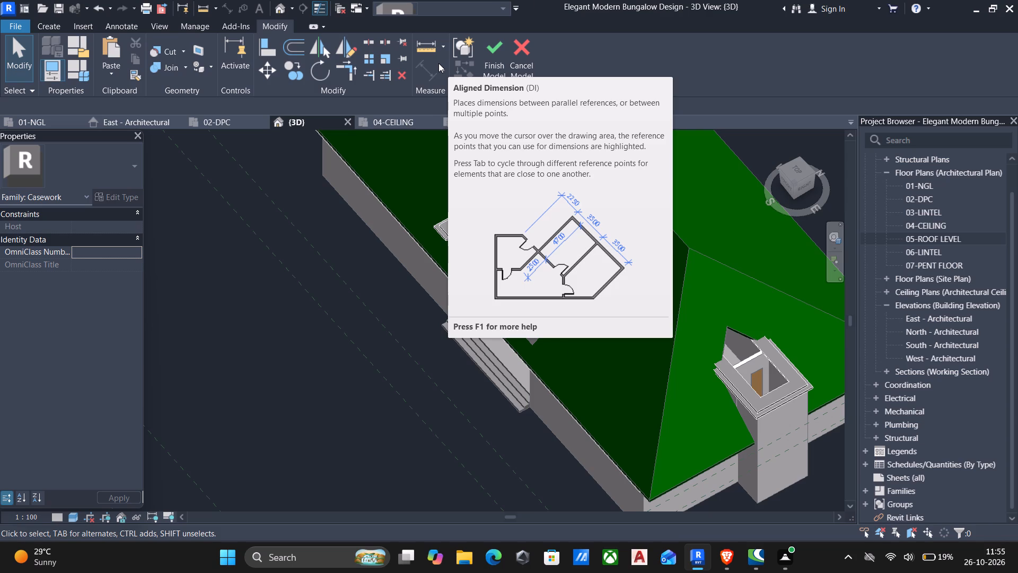
middle_click_drag(366, 350, 351, 276, "shift")
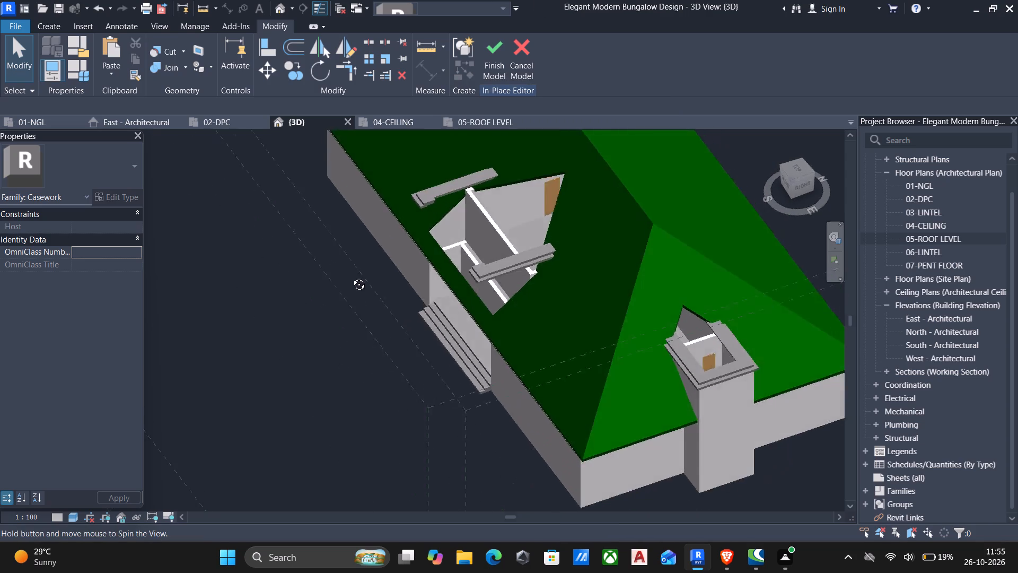
middle_click_drag(351, 276, 322, 320, "shift")
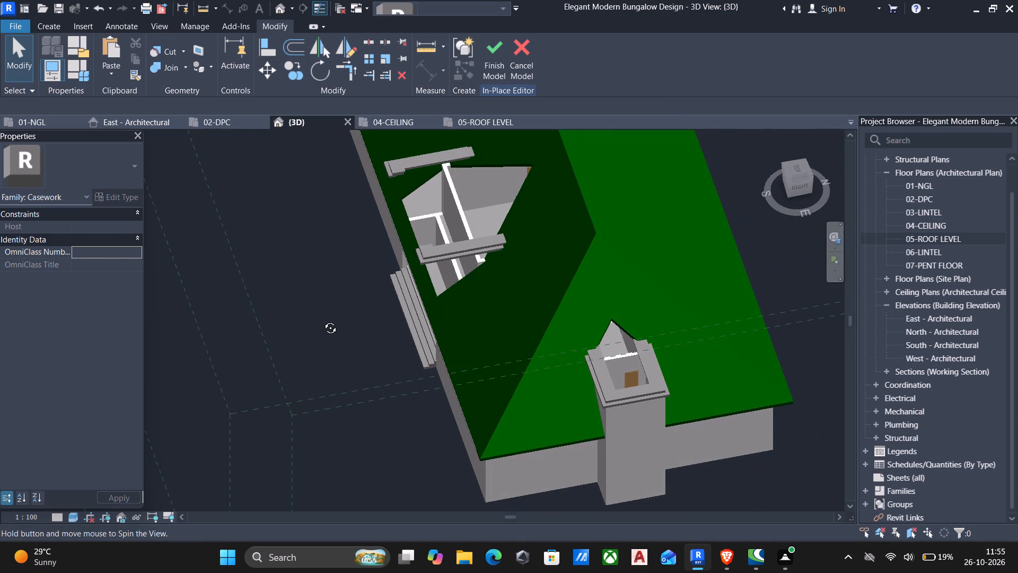
middle_click_drag(322, 320, 344, 309, "shift")
scroll(345, 307, "up", 1, "shift")
middle_click_drag(361, 299, 423, 284, "shift")
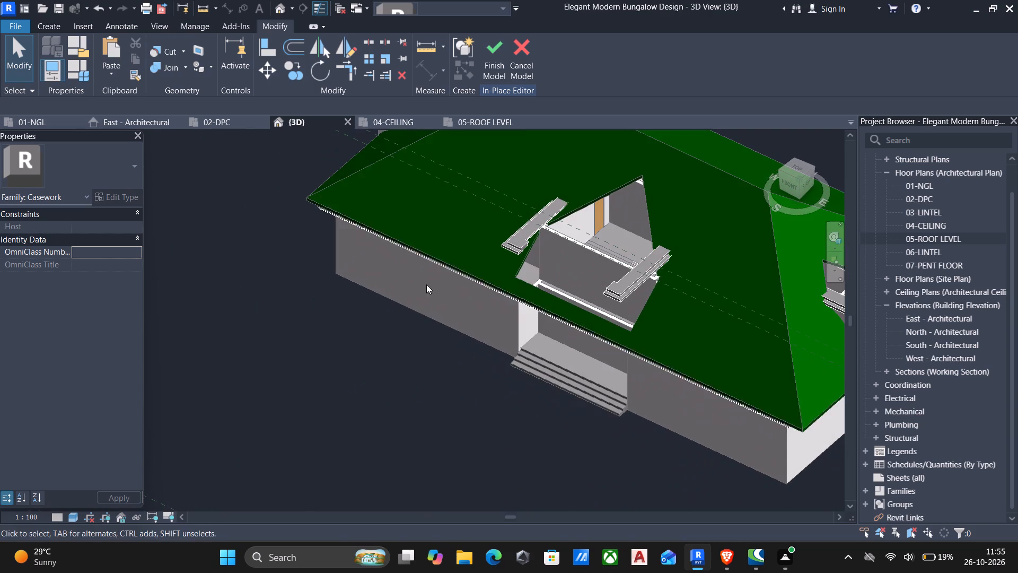
Finish the in-place moulding model.
left_click(495, 49)
Open the main roof's footprint for editing in top view and delete the horizontal line closing the front opening's south side.
left_click(566, 303)
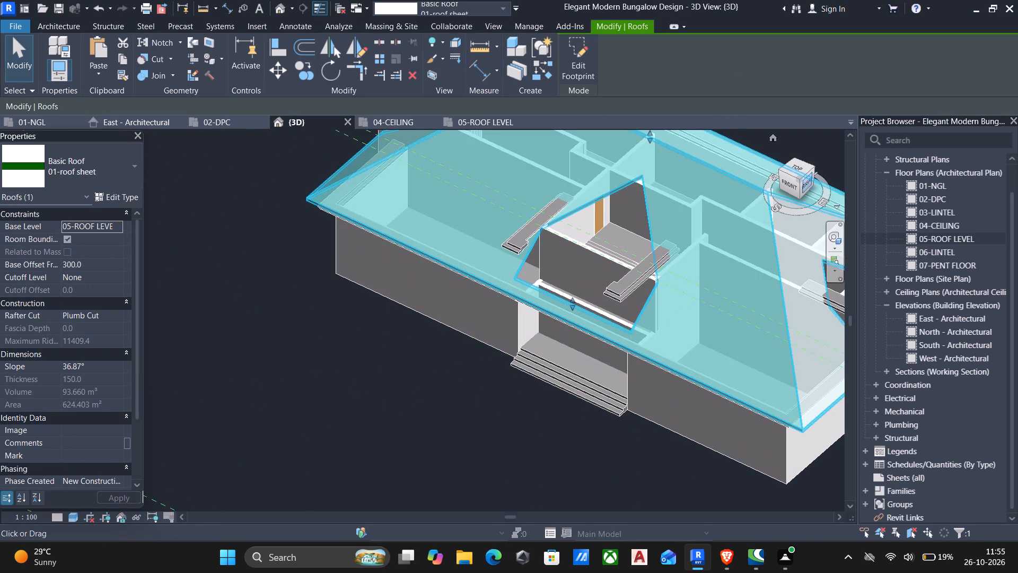
left_click(797, 169)
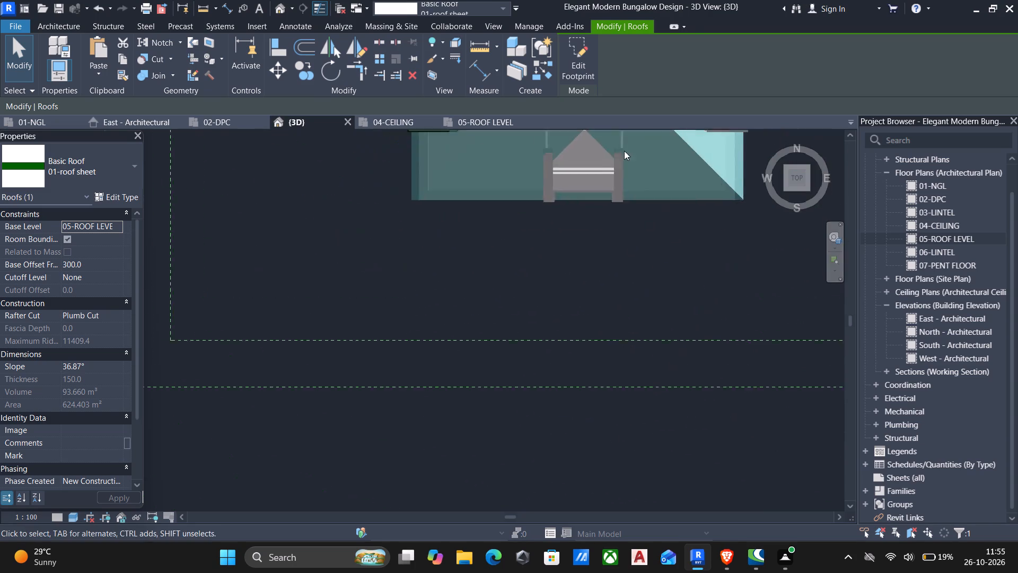
left_click(580, 55)
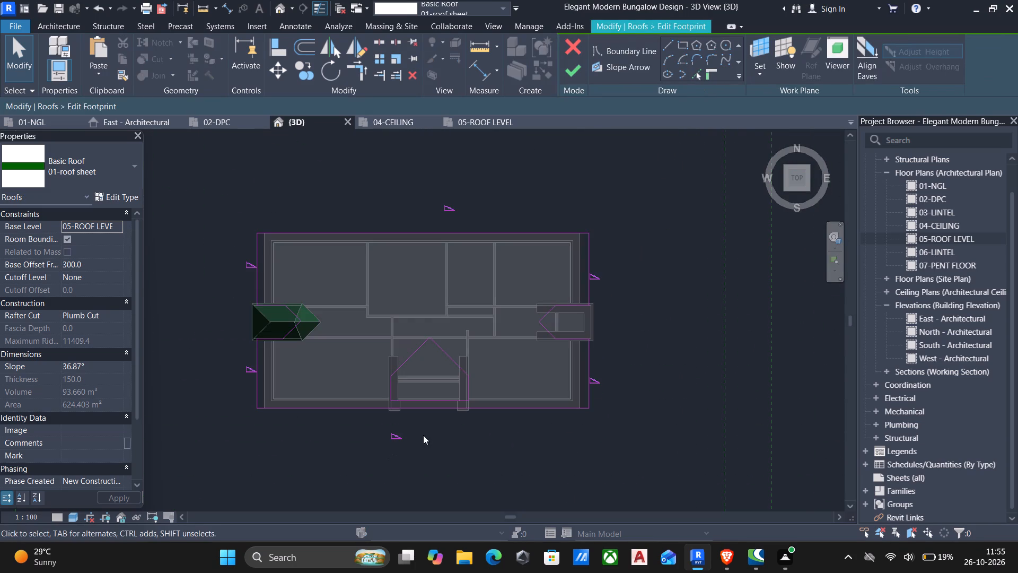
scroll(428, 433, "up", 5)
left_click(454, 368)
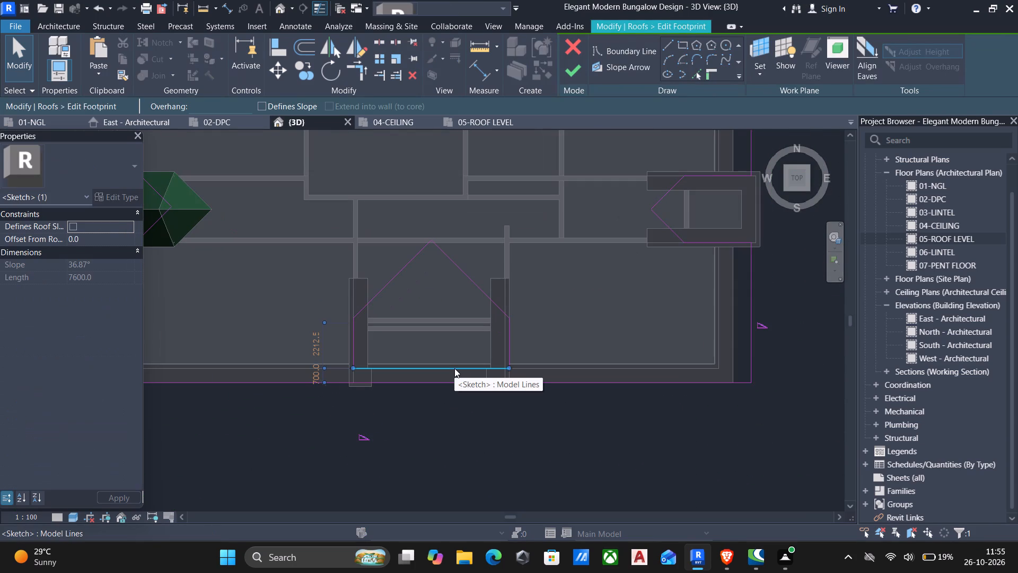
key("Delete")
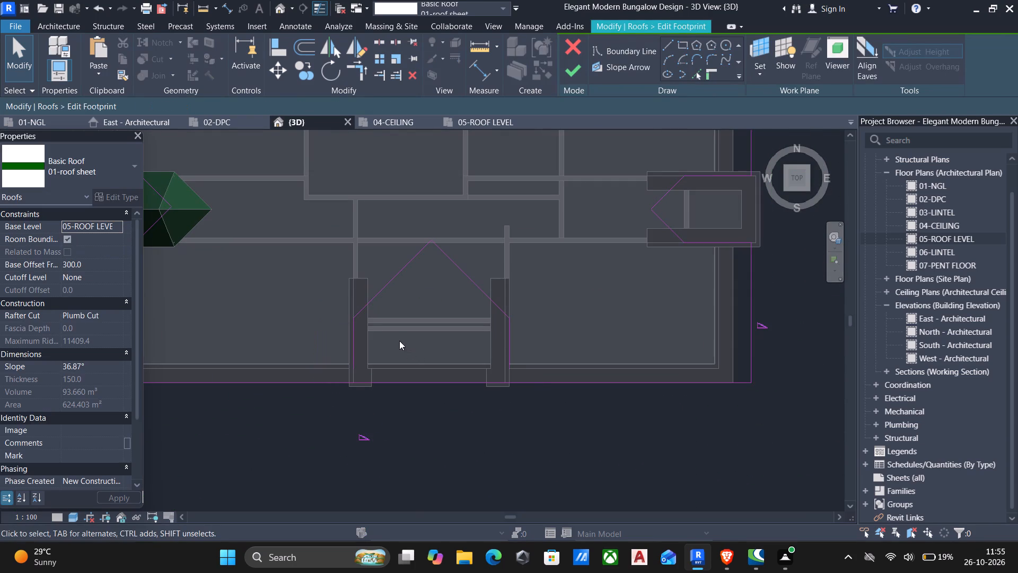
Draw a 7600 mm horizontal boundary line across the front opening between the projection walls and trim the opening's side lines to it.
left_click(665, 47)
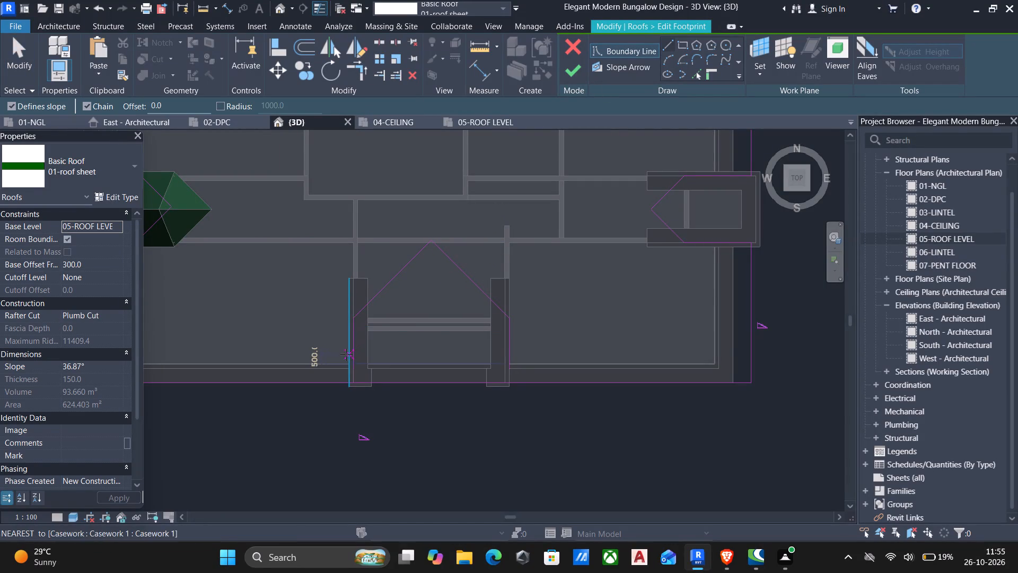
left_click(357, 345)
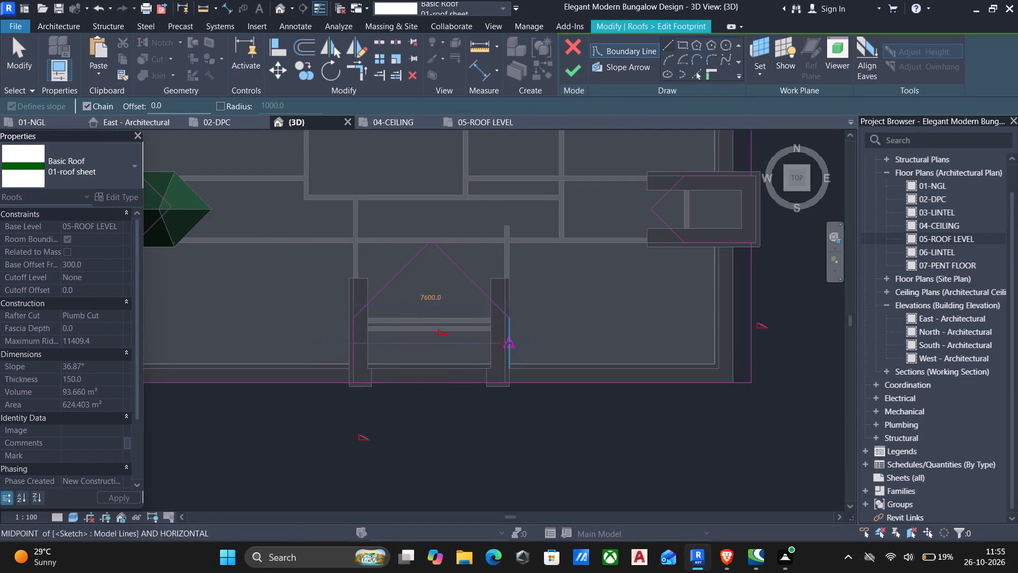
left_click(506, 343)
key("Escape")
type("tr")
left_click(359, 341)
left_click(351, 328)
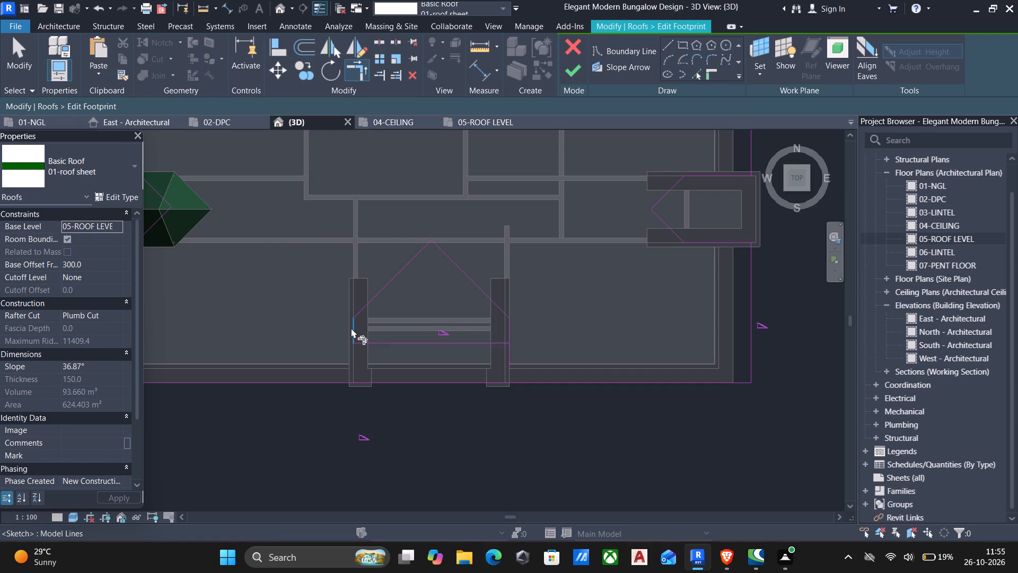
left_click(506, 326)
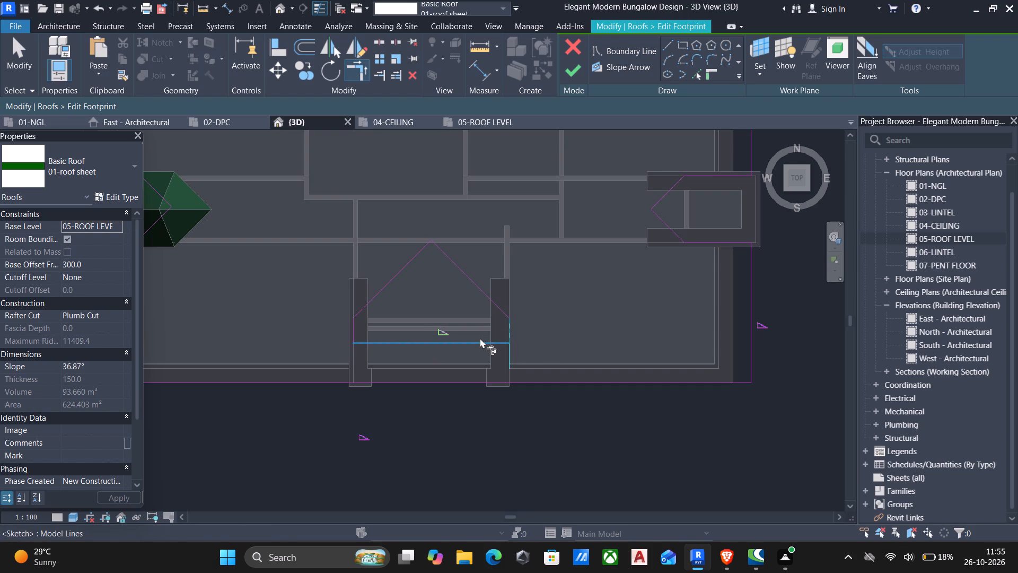
left_click(480, 338)
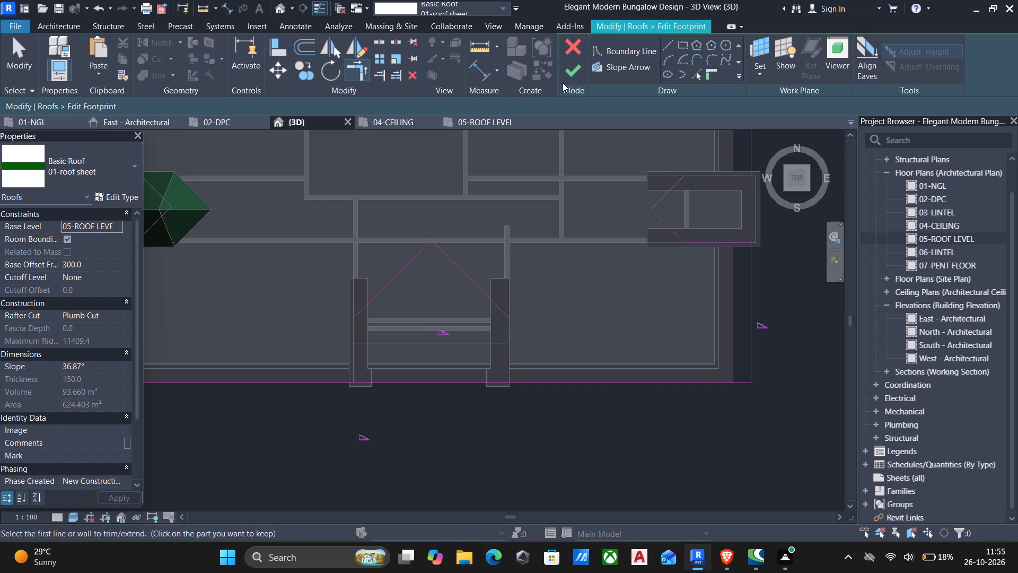
Turn off slope definition for the line closing the front opening's south side and finish the main roof footprint.
left_click(567, 73)
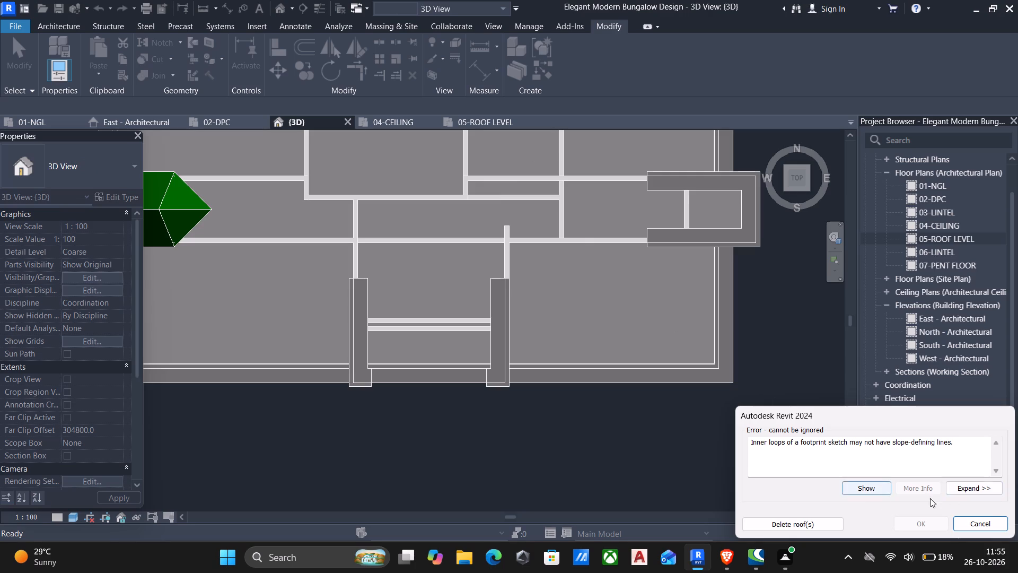
left_click(971, 527)
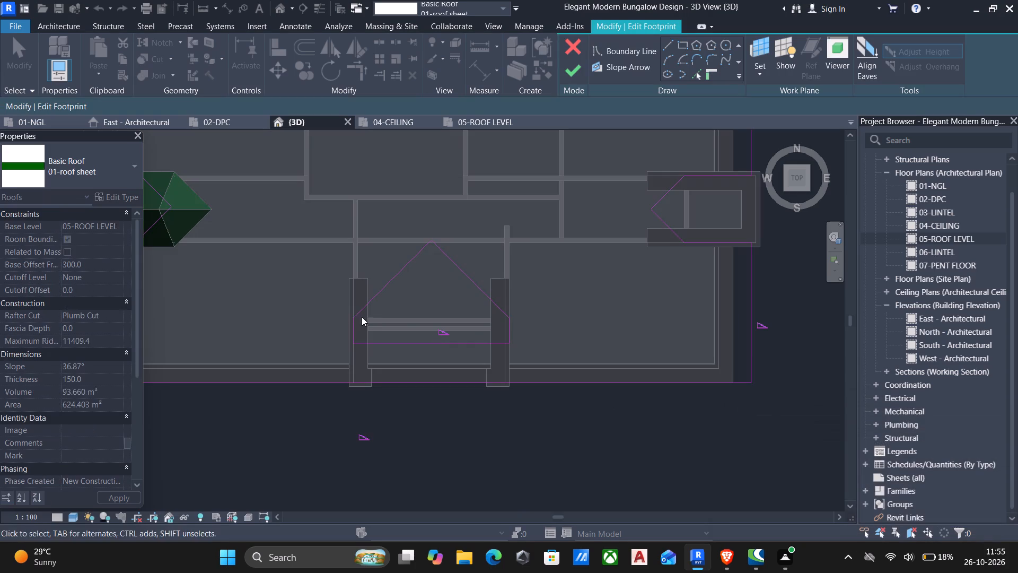
left_click(449, 343)
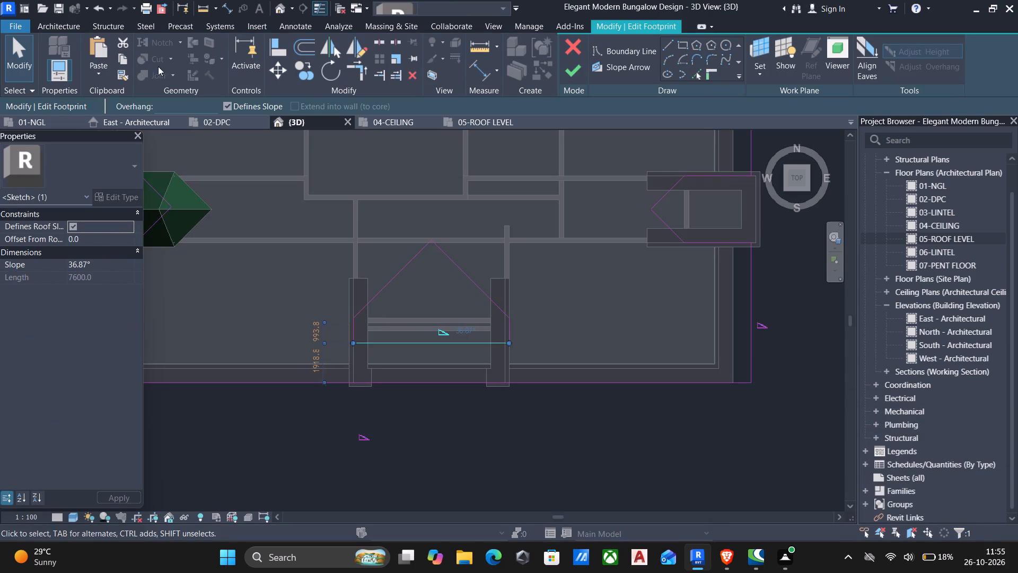
left_click(227, 106)
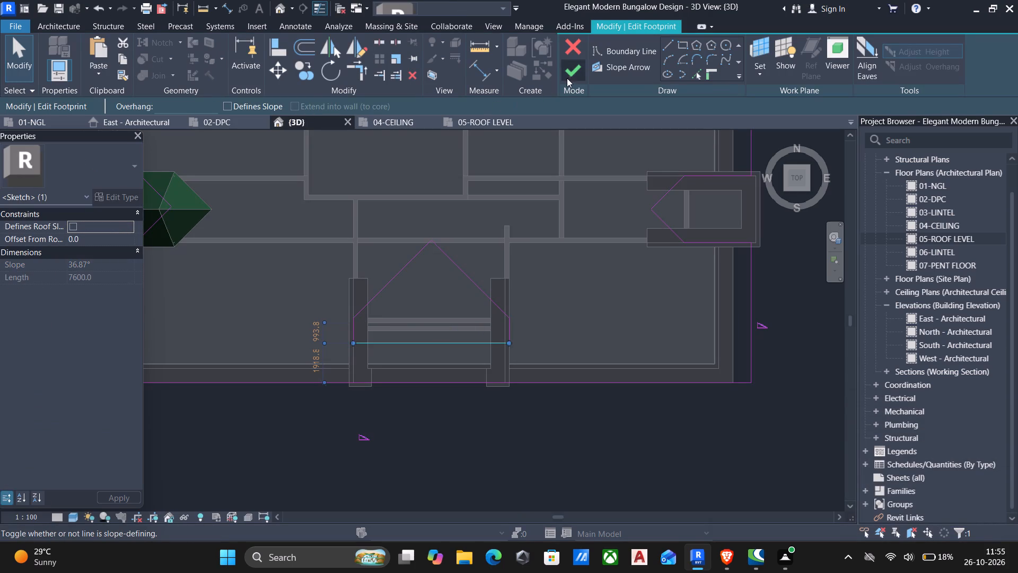
left_click(568, 70)
Examine the main roof's closed front opening around the projection from several angles.
scroll(536, 300, "down", 3)
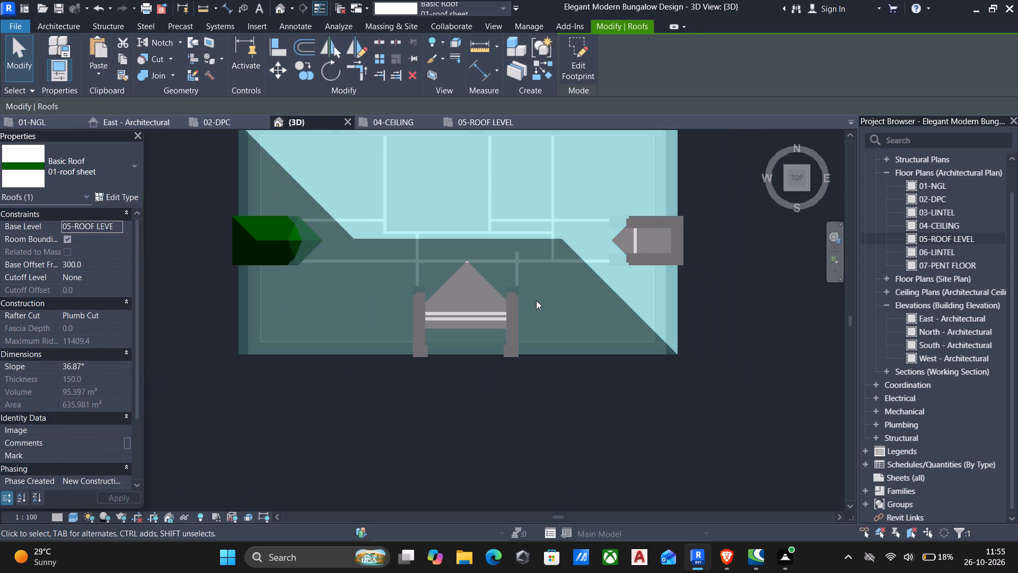
middle_click_drag(502, 327, 463, 149, "shift")
middle_click_drag(449, 320, 396, 214, "shift")
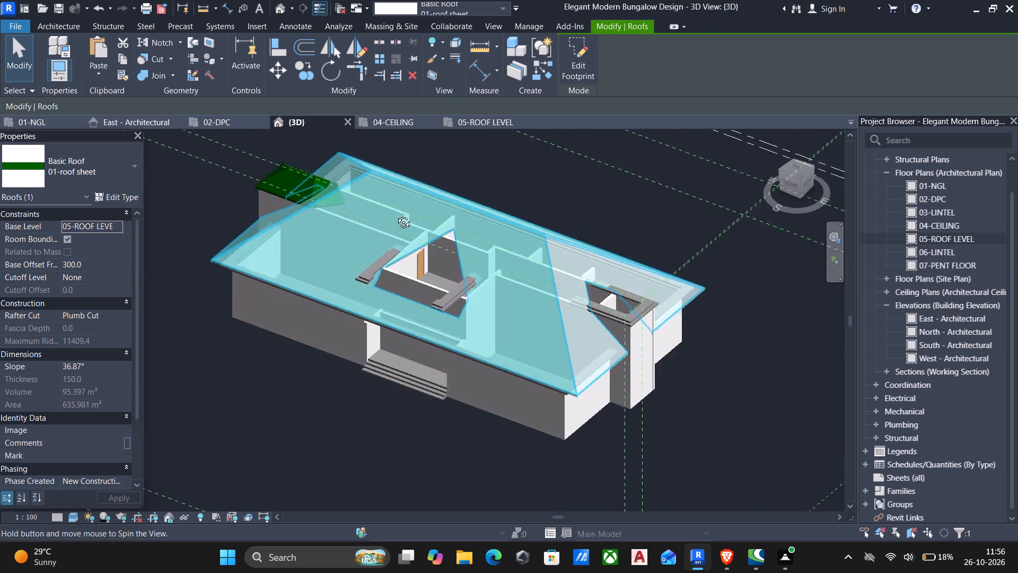
middle_click_drag(396, 214, 313, 214, "shift")
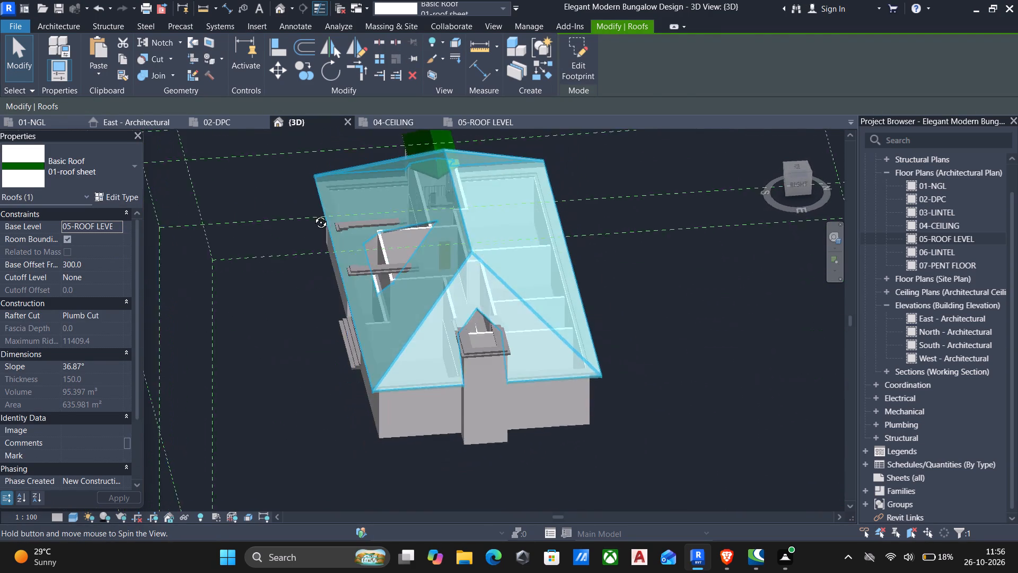
middle_click_drag(313, 214, 403, 251, "shift")
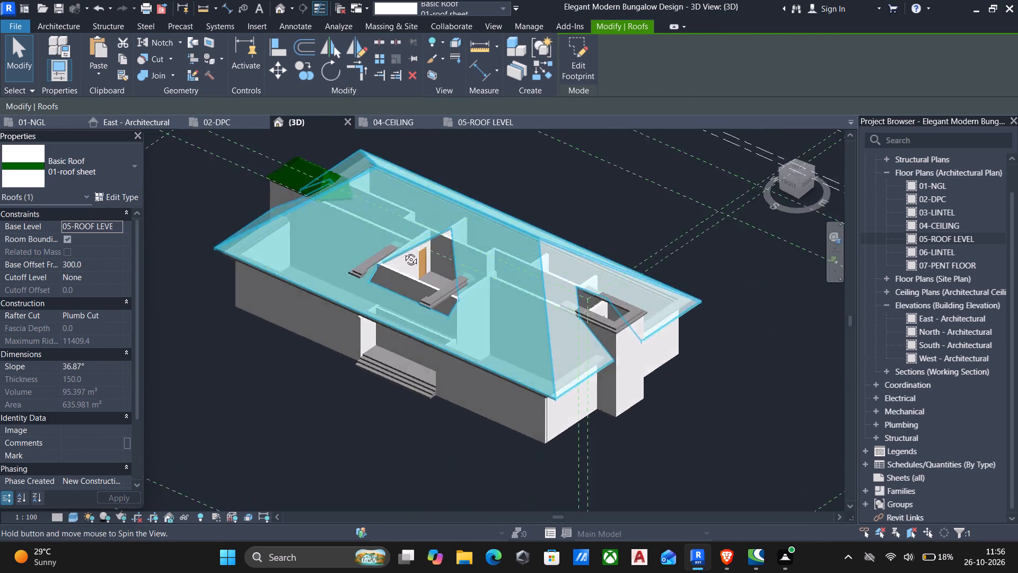
middle_click_drag(403, 251, 409, 365, "shift")
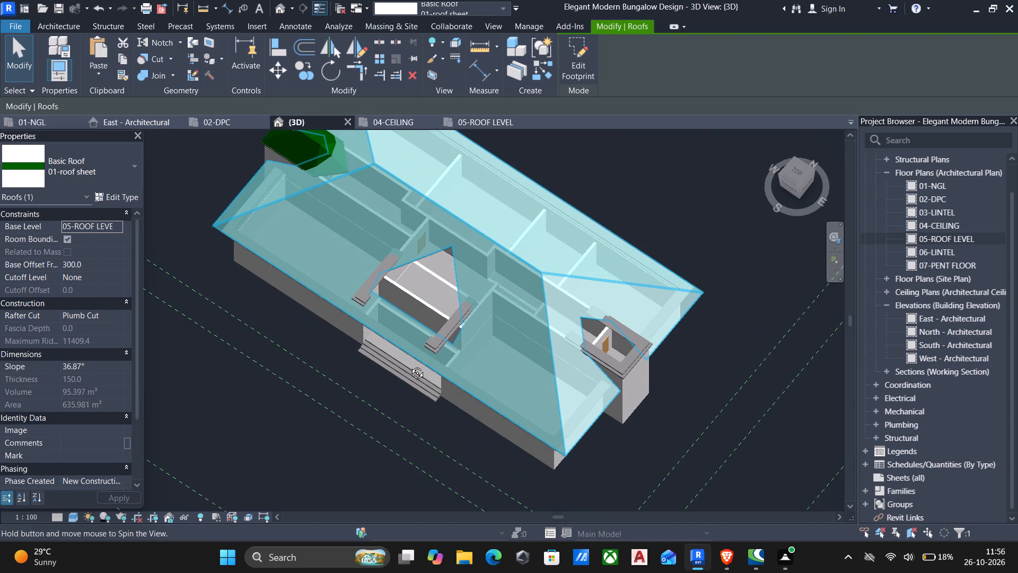
middle_click_drag(409, 365, 423, 366, "shift")
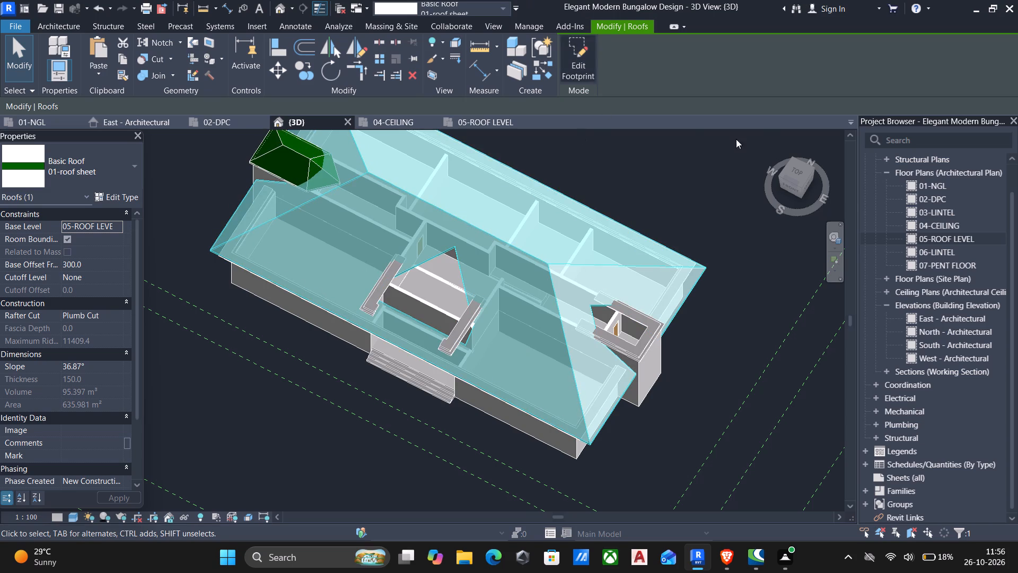
Reopen the roof footprint in top view, align the front opening's south line with the northern cross wall's centreline, and finish.
left_click(793, 172)
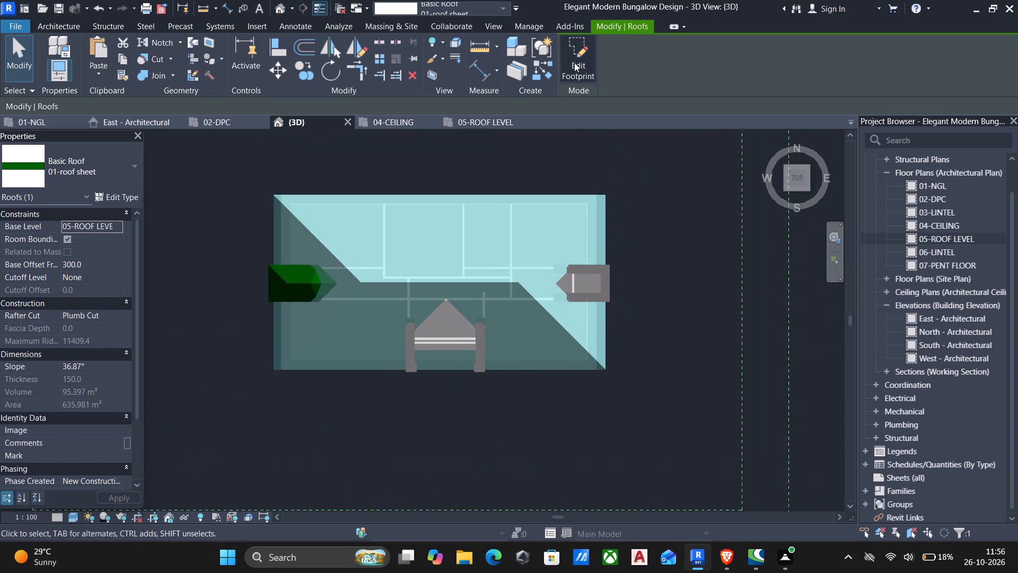
left_click(582, 49)
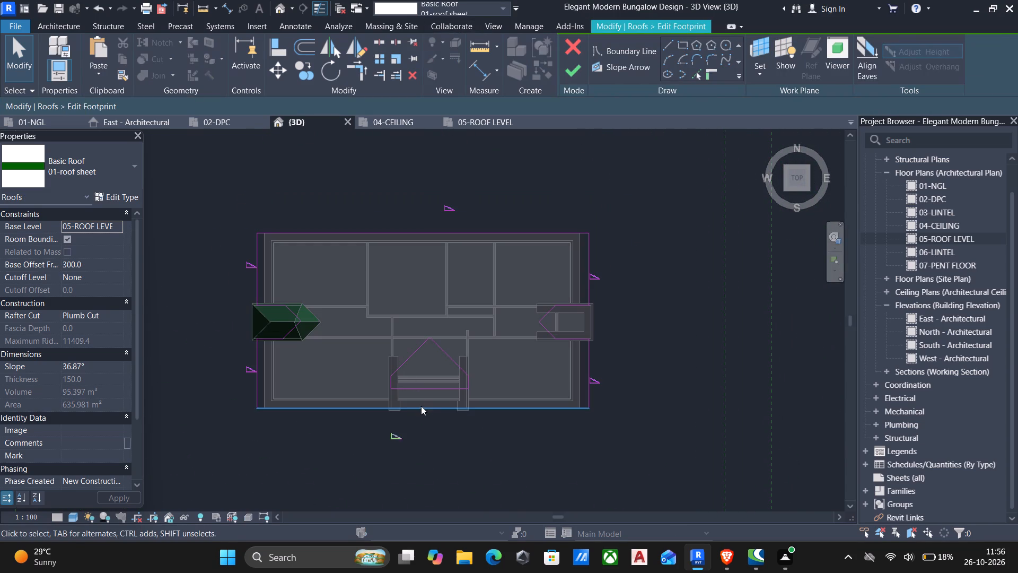
scroll(422, 406, "up", 4)
type("al")
scroll(444, 388, "up", 5)
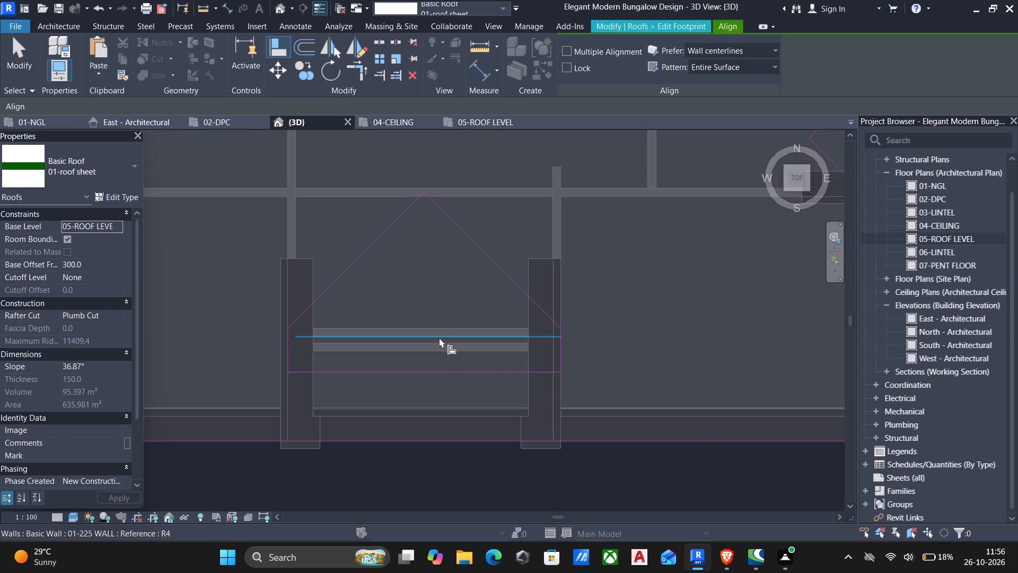
left_click(439, 337)
left_click(432, 372)
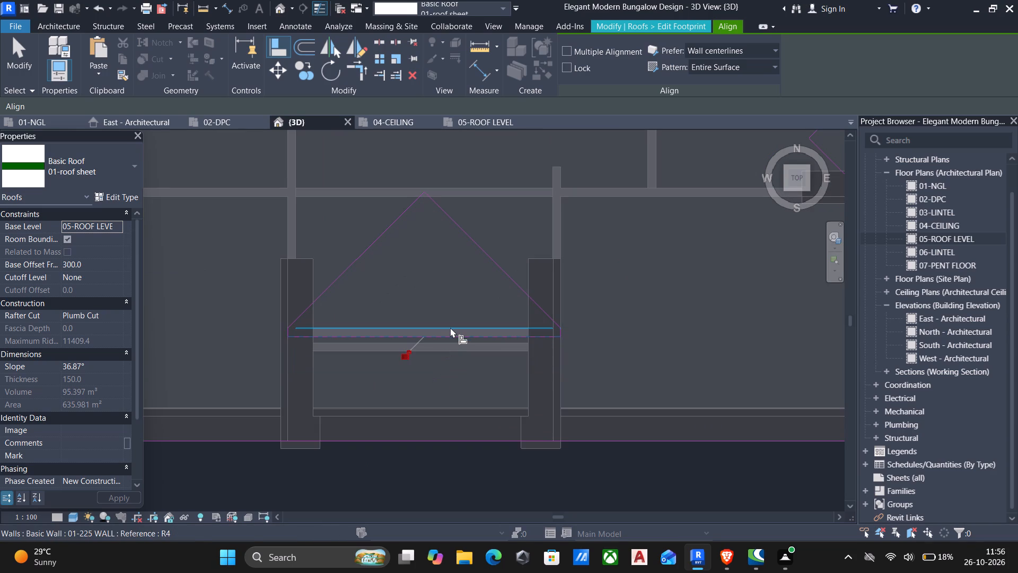
left_click(695, 20)
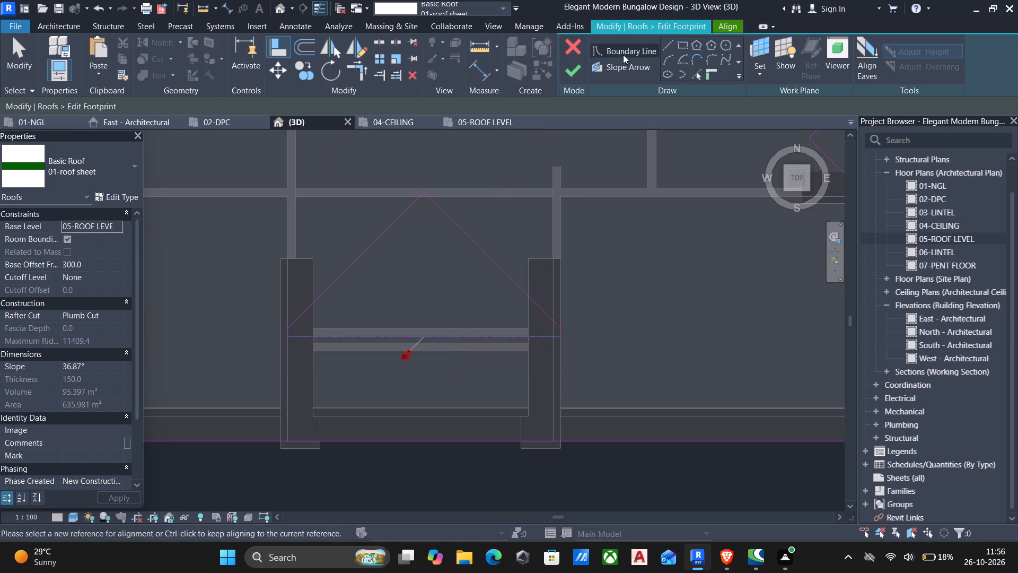
left_click(575, 67)
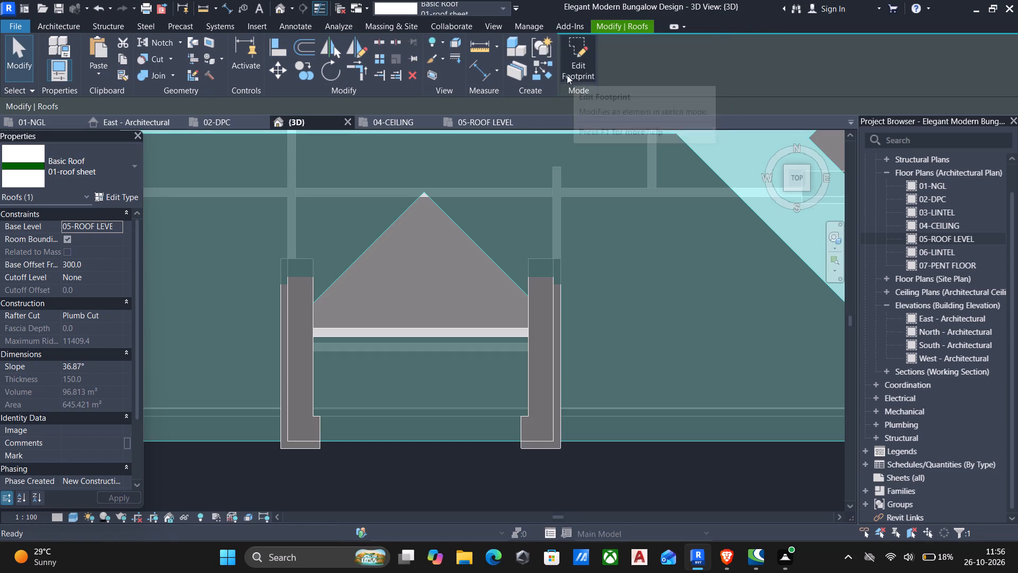
Examine the reduced front roof opening against the projection walls and mouldings from several angles.
scroll(483, 162, "down", 3)
middle_click_drag(481, 165, 458, 155, "shift")
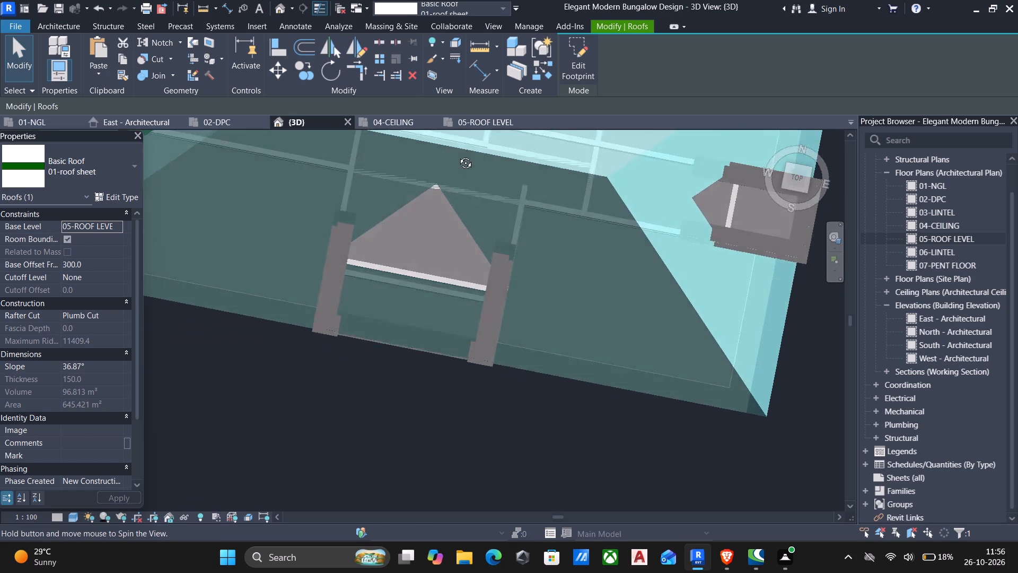
middle_click_drag(458, 155, 455, 94, "shift")
middle_click_drag(443, 279, 380, 175, "shift")
middle_click_drag(329, 319, 321, 214, "shift")
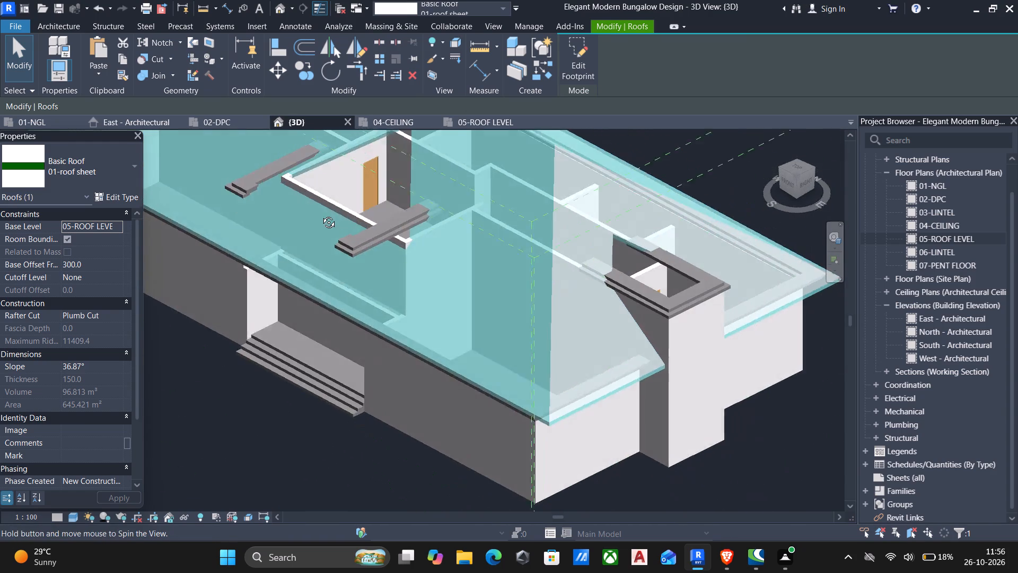
middle_click_drag(321, 214, 493, 207, "shift")
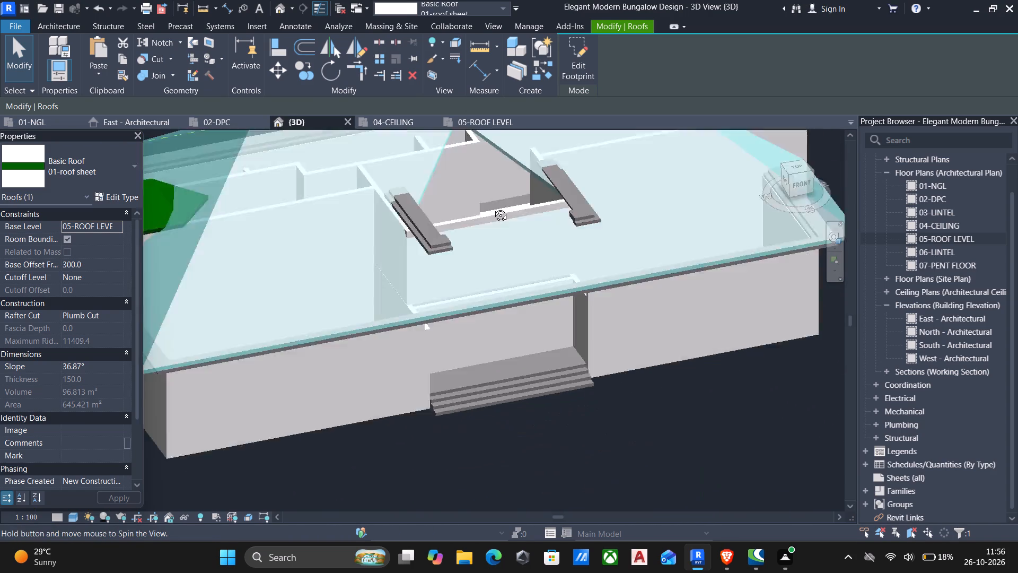
middle_click_drag(493, 207, 291, 194, "shift")
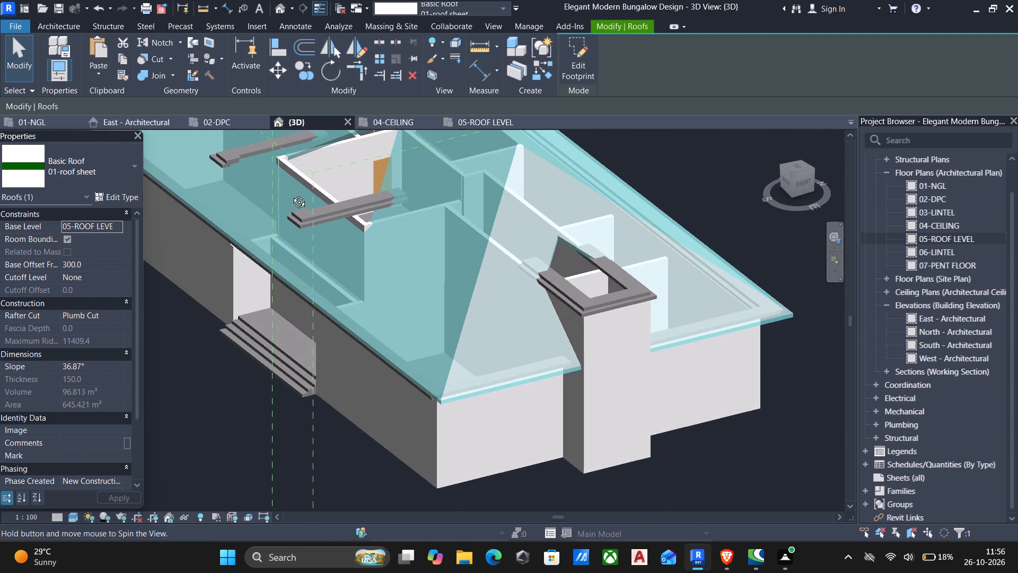
middle_click_drag(291, 194, 268, 243, "shift")
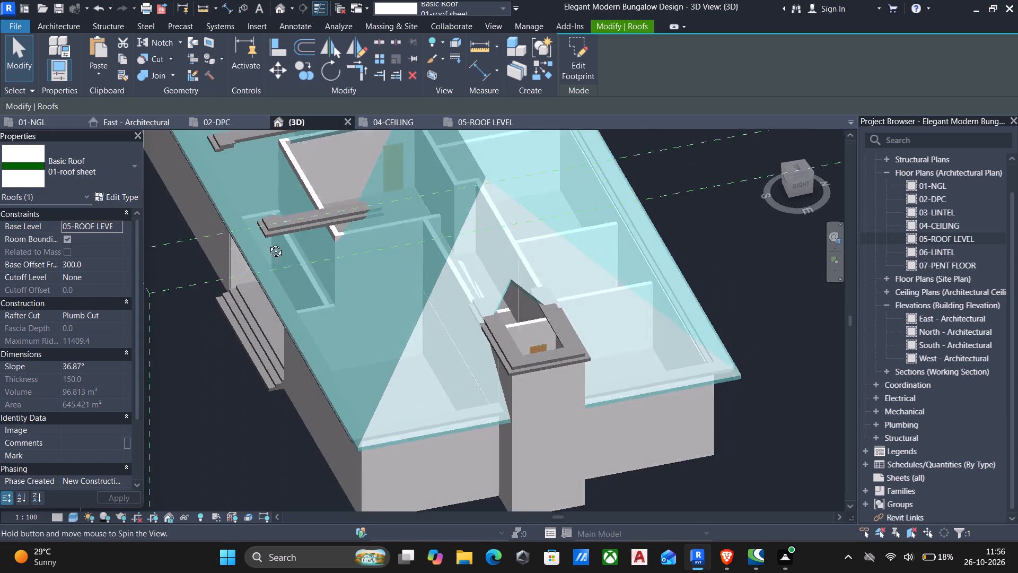
middle_click_drag(268, 243, 343, 289, "shift")
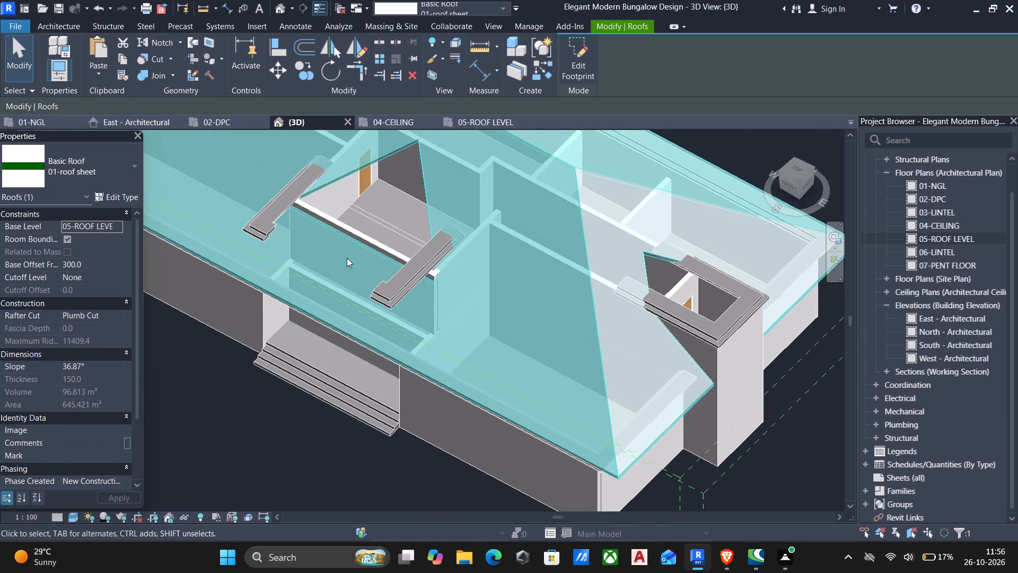
Reopen the main roof footprint in top view and stretch the front opening's short west side line northward to 740 mm.
left_click(573, 48)
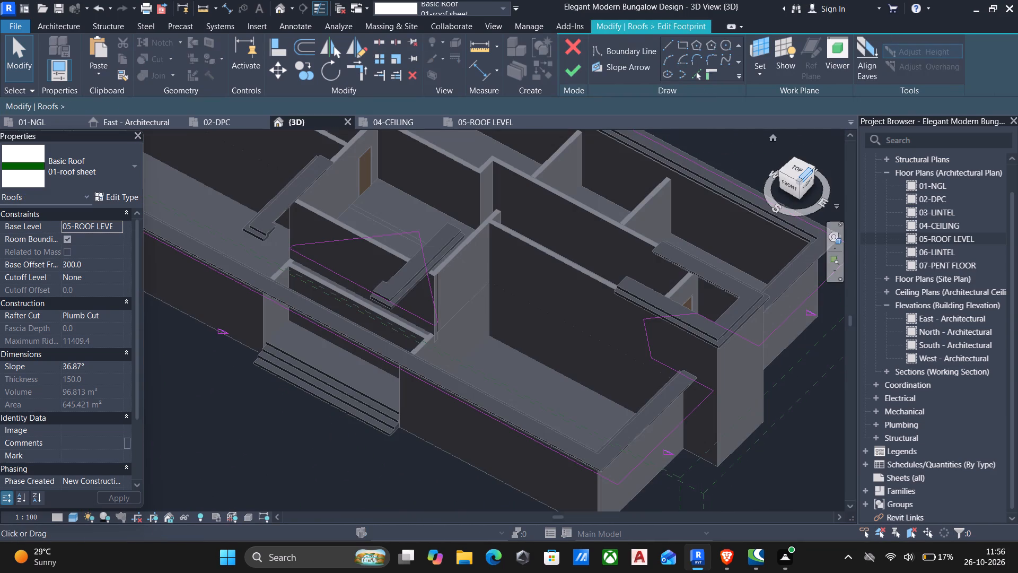
left_click(788, 169)
scroll(416, 247, "up", 3)
scroll(439, 383, "up", 2)
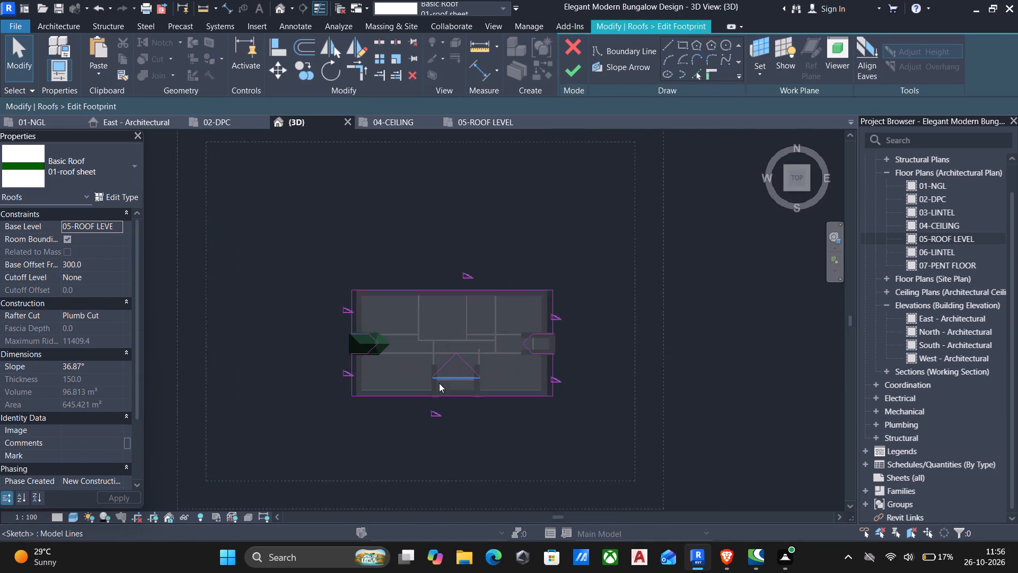
scroll(439, 383, "up", 16)
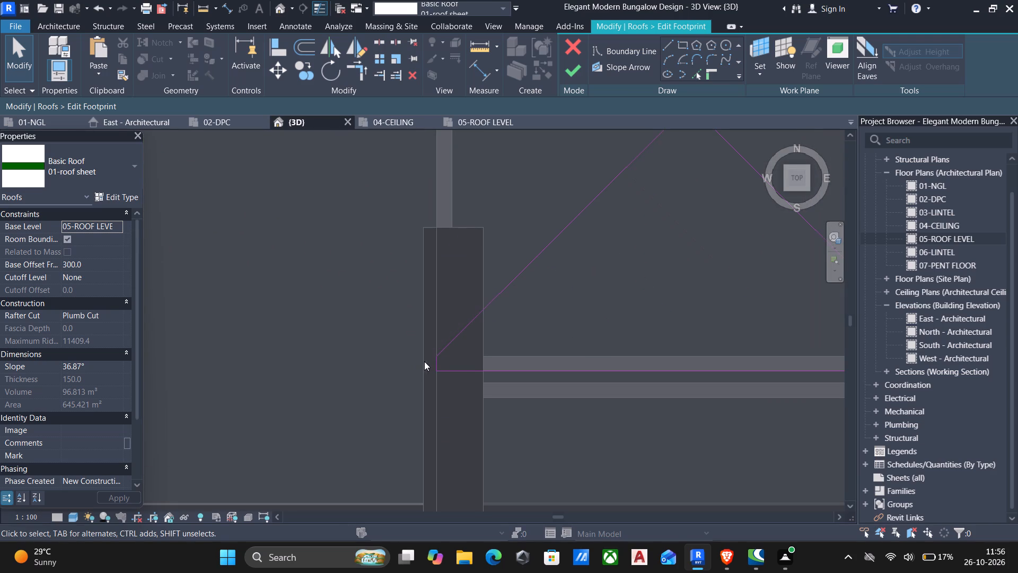
left_click(433, 365)
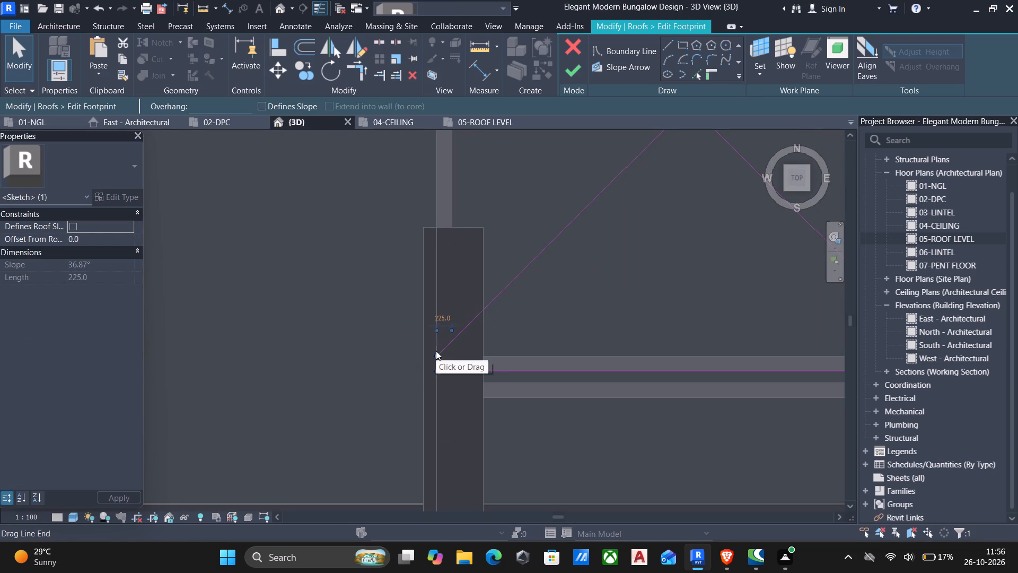
left_click(484, 315)
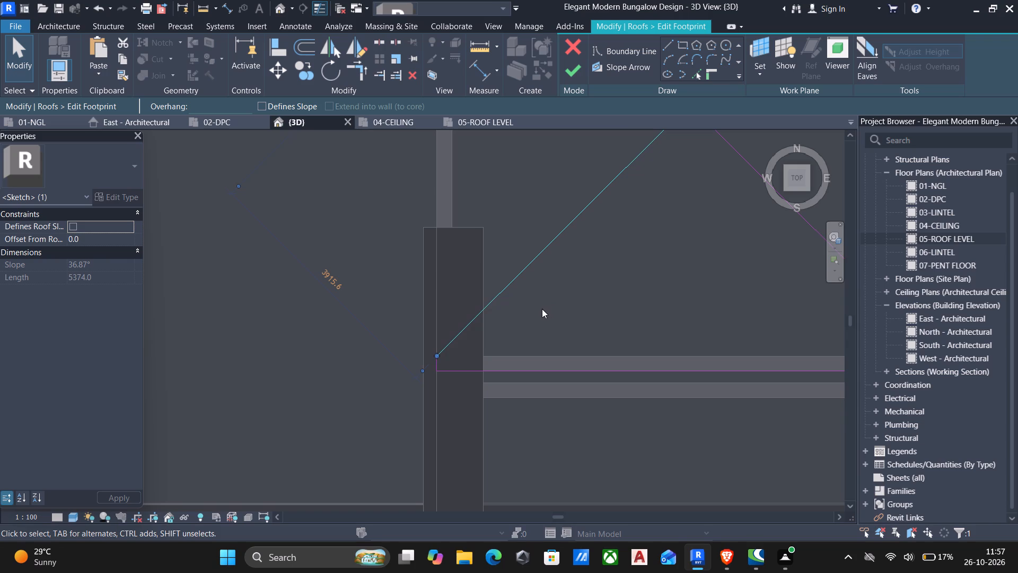
scroll(424, 380, "up", 5)
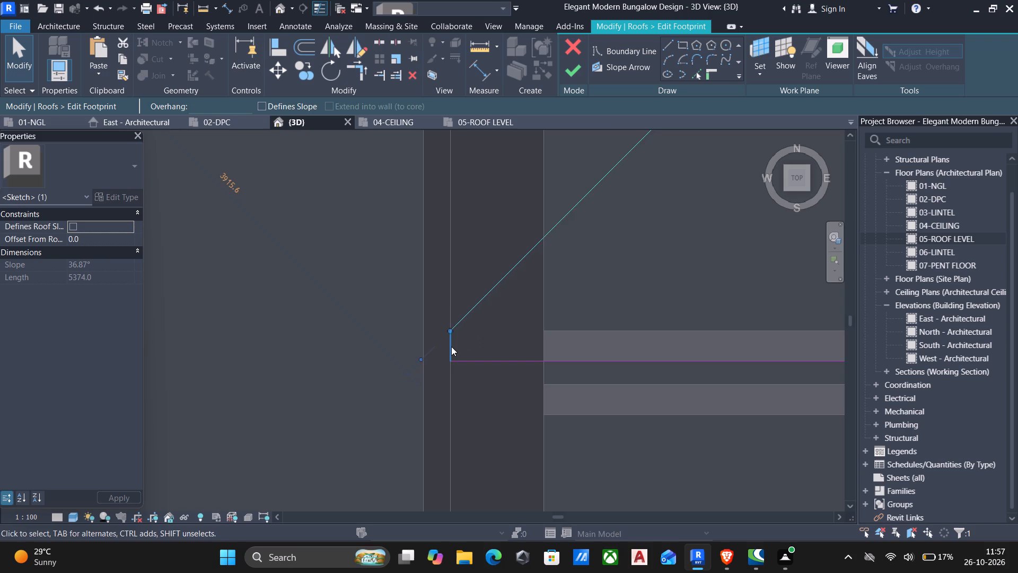
left_click(451, 346)
left_click_drag(450, 329, 453, 279)
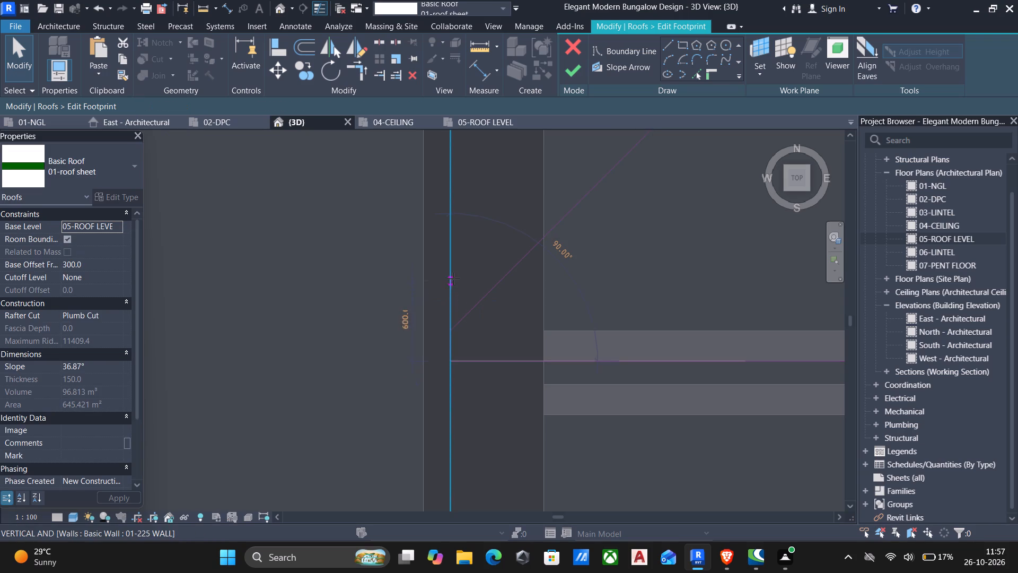
left_click_drag(453, 279, 452, 262)
scroll(497, 272, "down", 5)
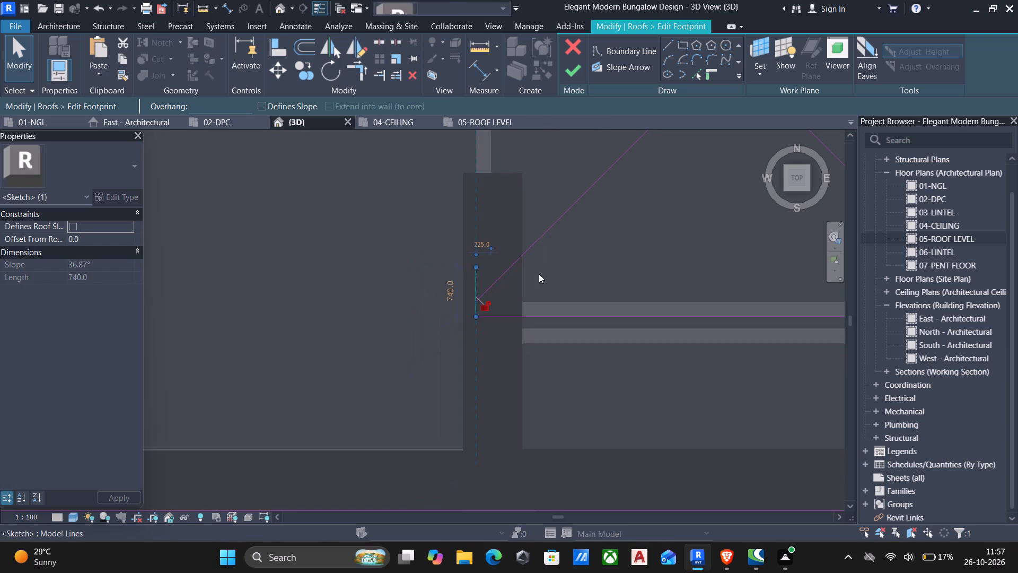
Delete the two diagonal boundary lines of the main roof's front opening.
middle_click_drag(543, 270, 324, 299)
scroll(318, 300, "down", 7)
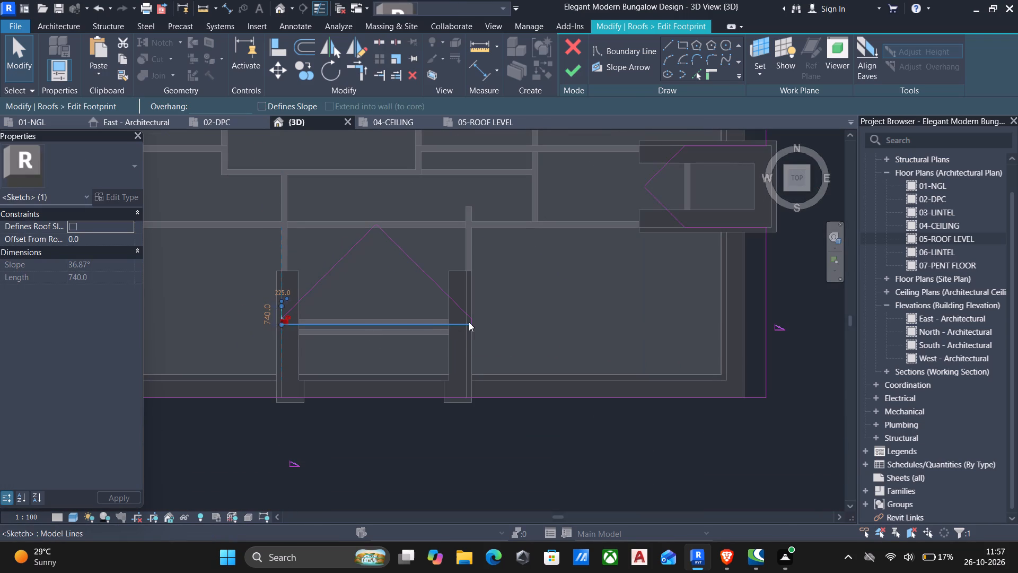
left_click(453, 295)
key("Delete")
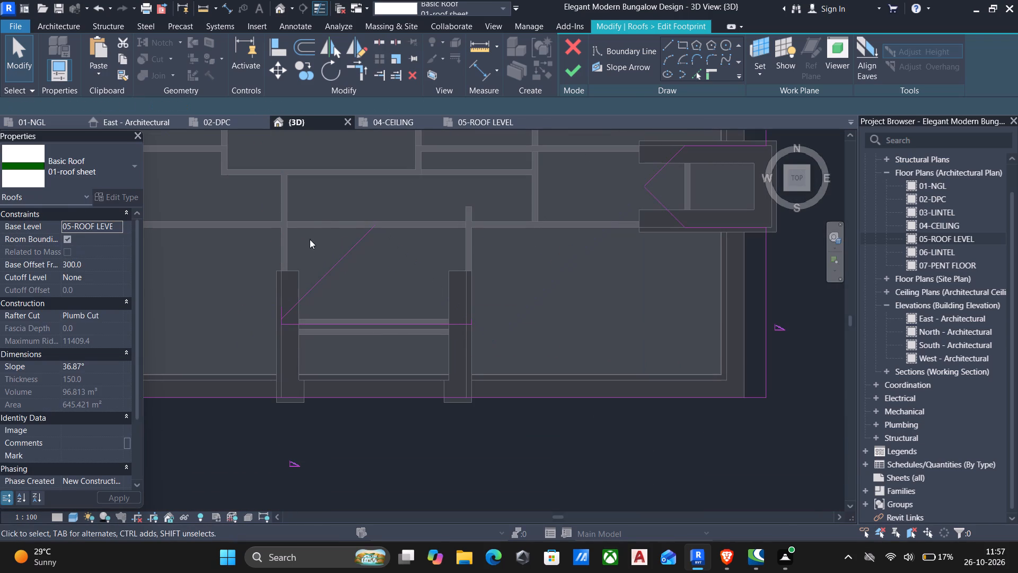
left_click(337, 268)
key("Delete")
Stretch the front opening's short east side line northward to 900 mm.
scroll(453, 336, "up", 2)
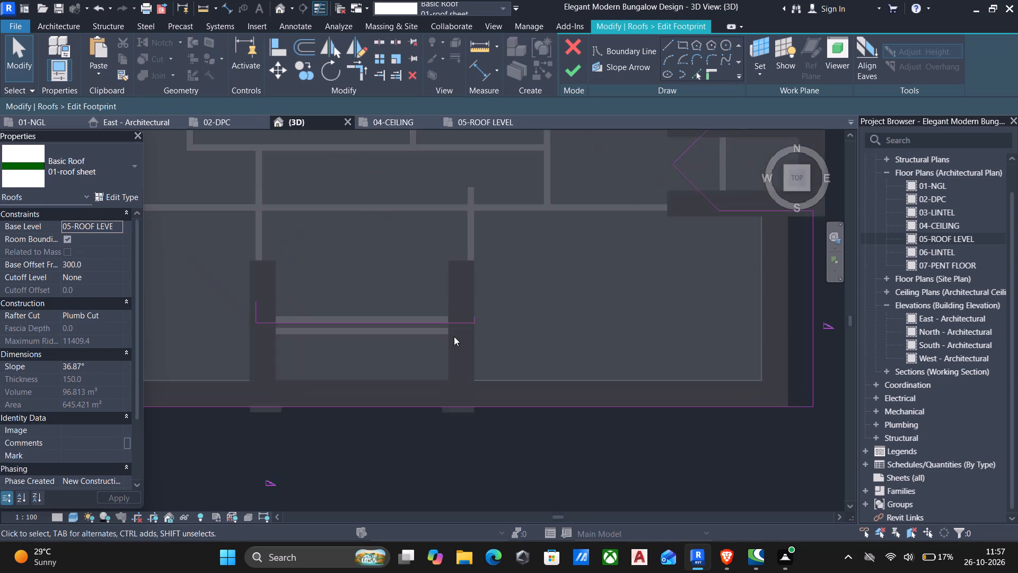
scroll(454, 336, "up", 8)
left_click(489, 294)
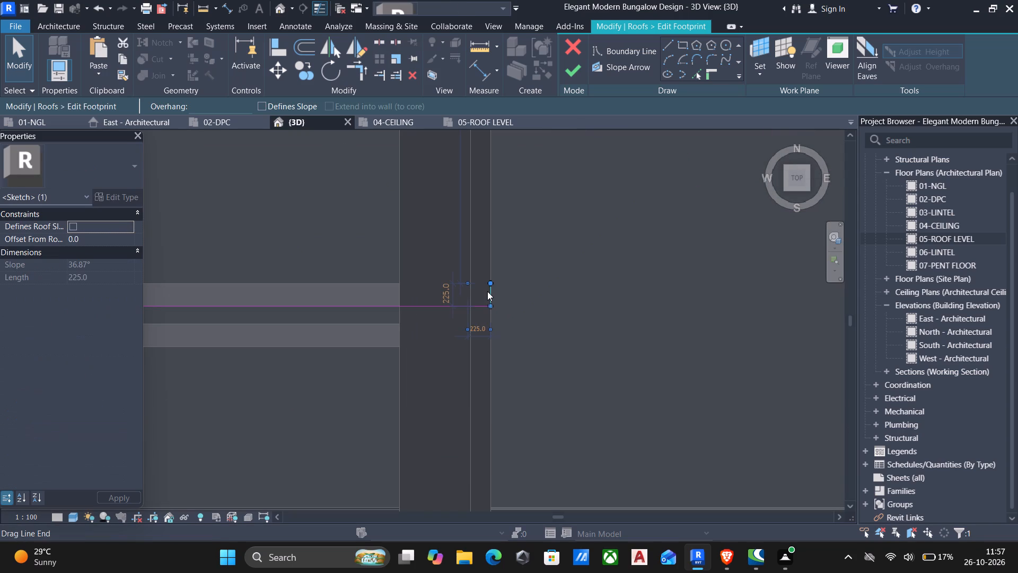
left_click_drag(491, 282, 490, 209)
type("900")
key("Return")
scroll(422, 240, "down", 6)
middle_click_drag(390, 257, 567, 312)
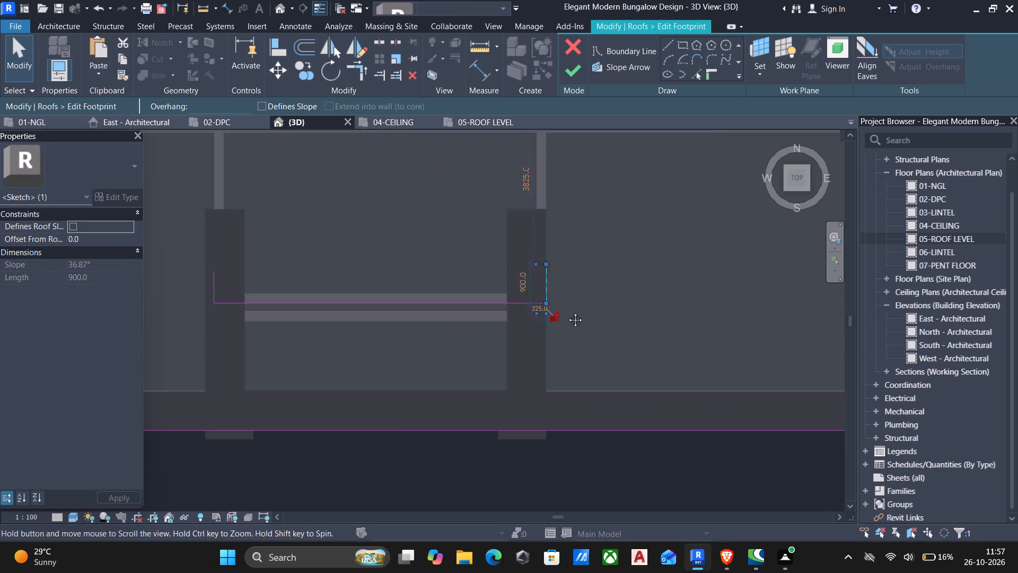
Set the front opening's short west side line to 900 mm.
middle_click_drag(567, 312, 602, 324)
left_click(323, 329)
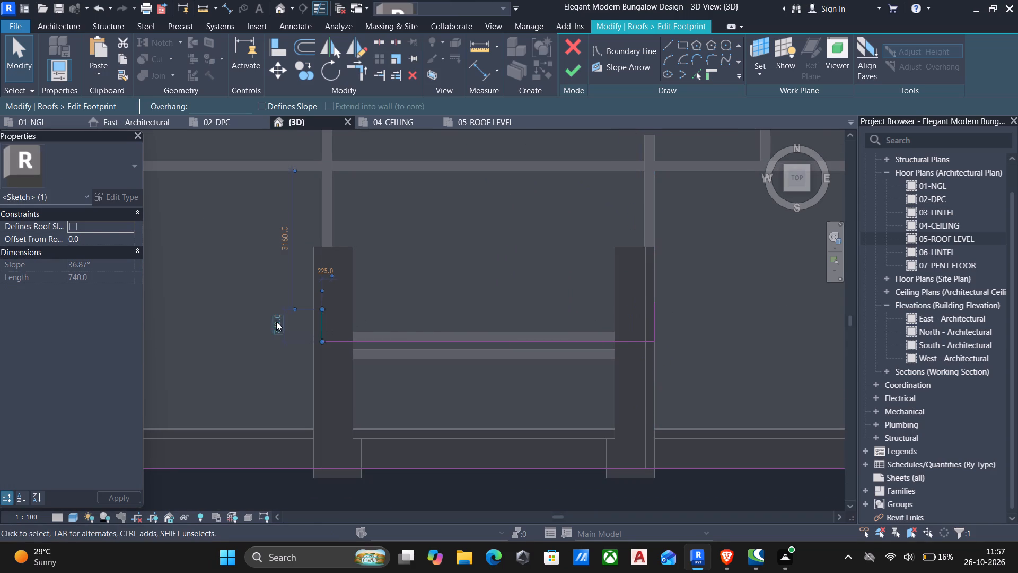
left_click(271, 322)
type("900+")
key("BackSpace")
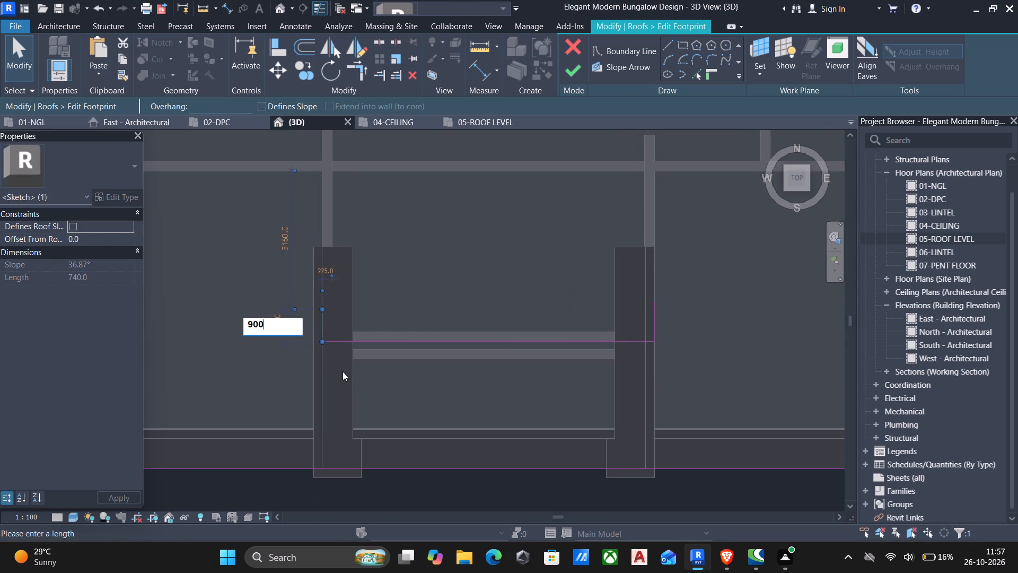
key("Return")
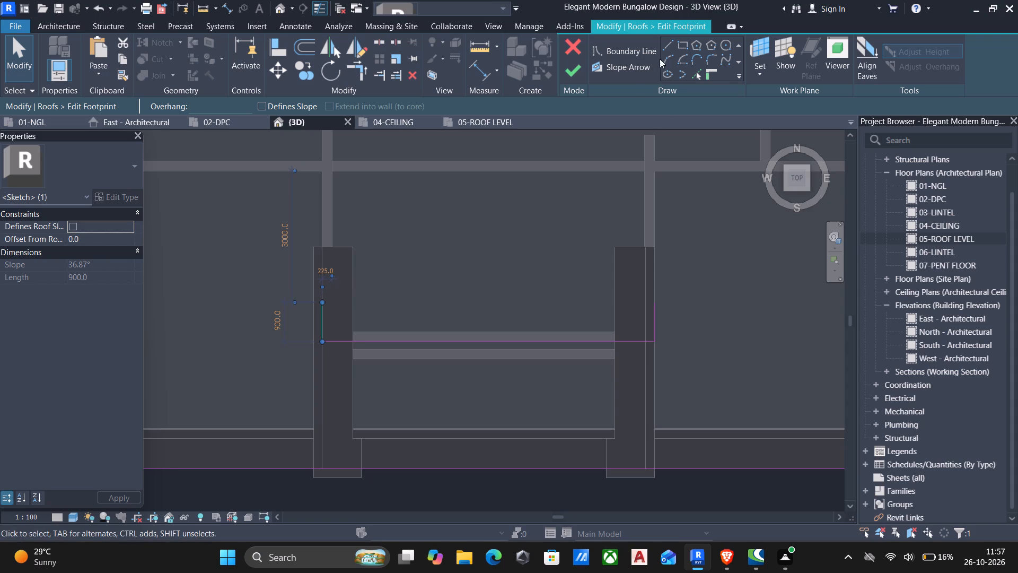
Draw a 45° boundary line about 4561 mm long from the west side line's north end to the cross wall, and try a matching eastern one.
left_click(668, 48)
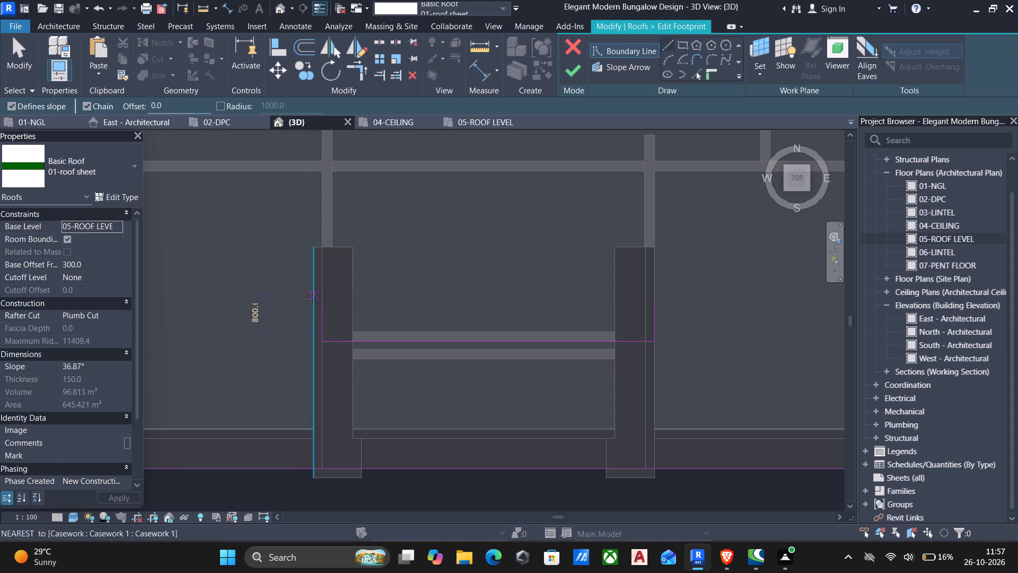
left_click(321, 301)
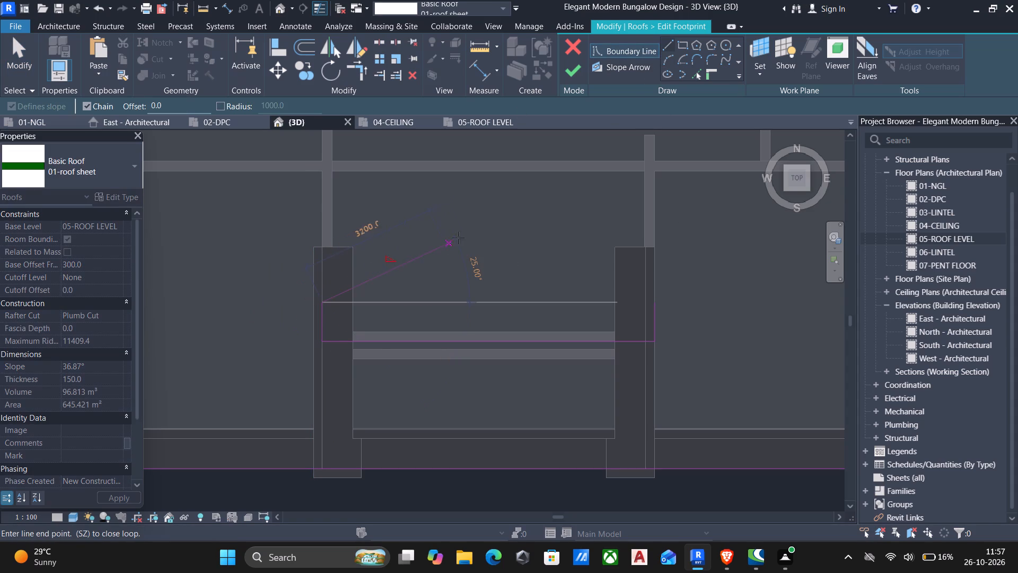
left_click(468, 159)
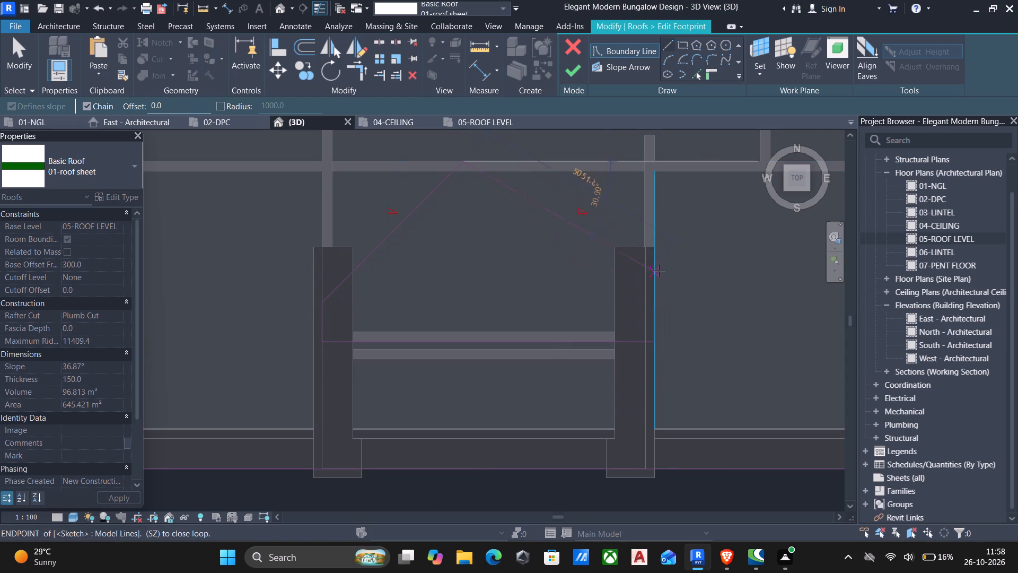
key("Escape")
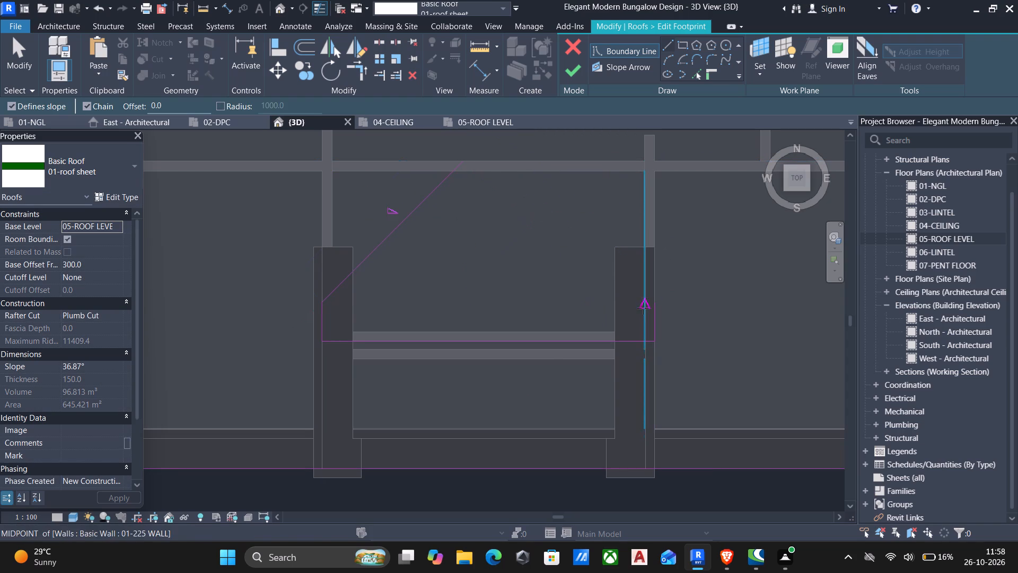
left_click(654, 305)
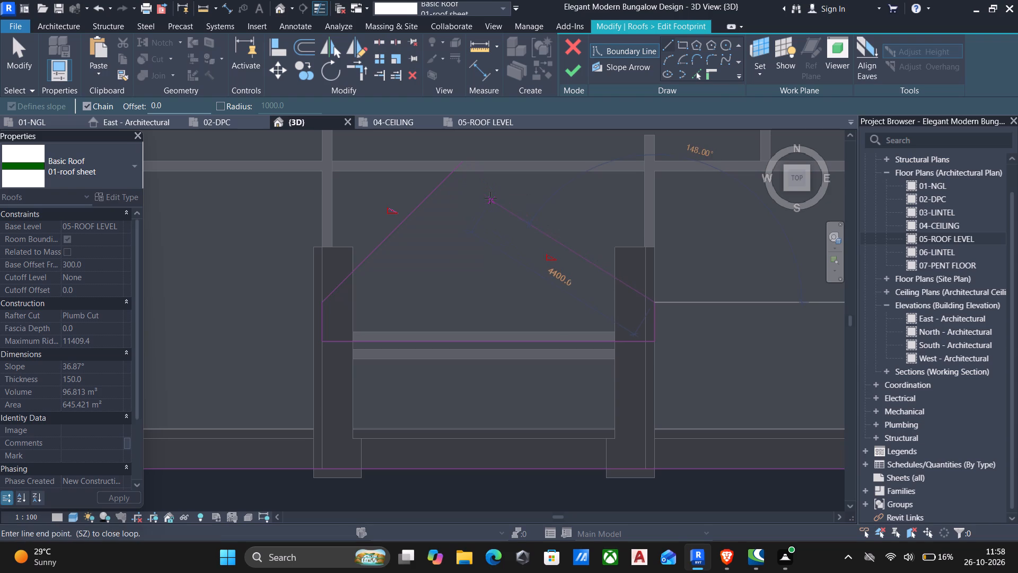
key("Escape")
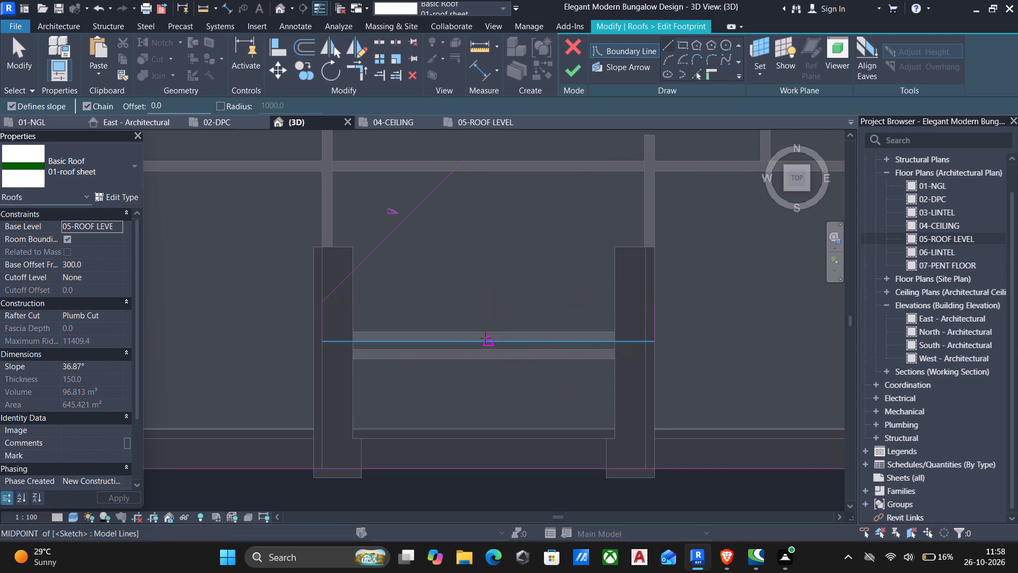
Draw a centre guide line about 4600 mm long northward from the midpoint of the front opening's south line.
left_click(486, 341)
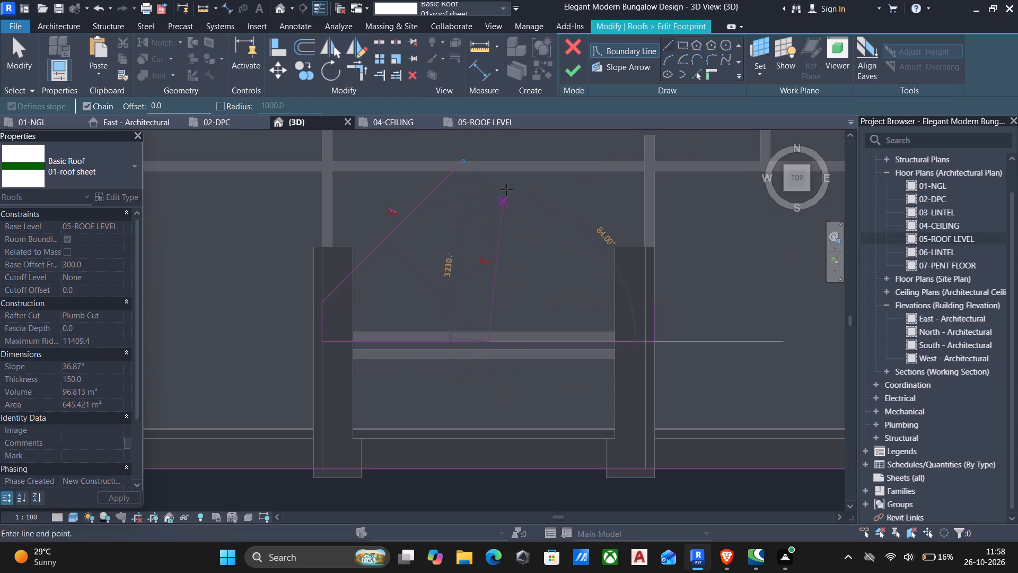
left_click(496, 142)
key("Escape")
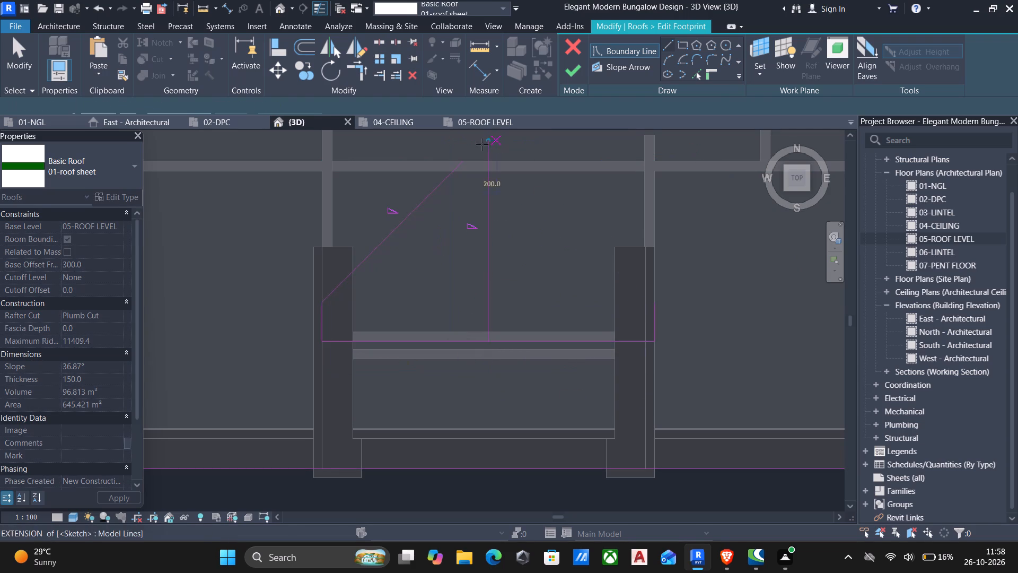
key("Escape")
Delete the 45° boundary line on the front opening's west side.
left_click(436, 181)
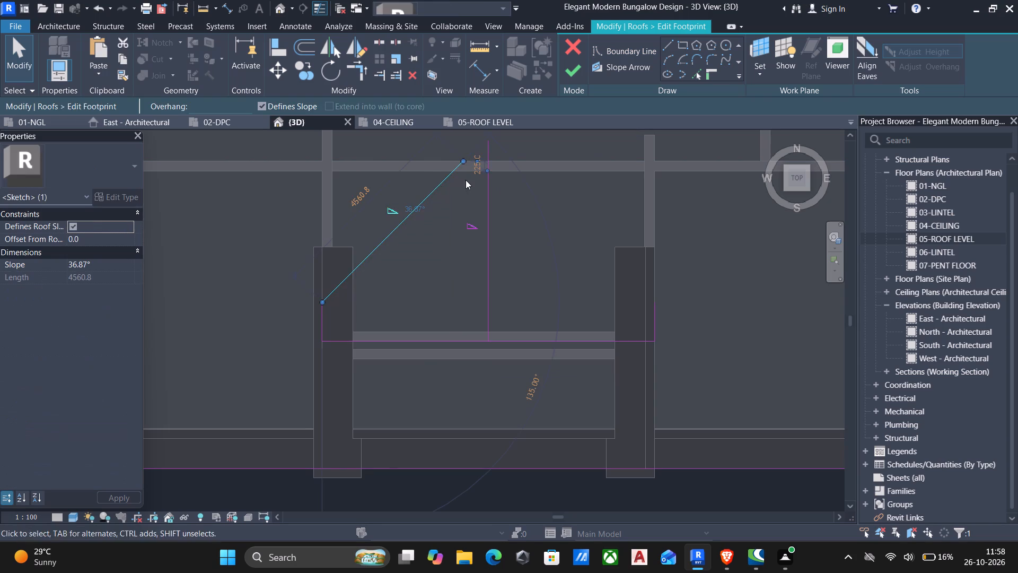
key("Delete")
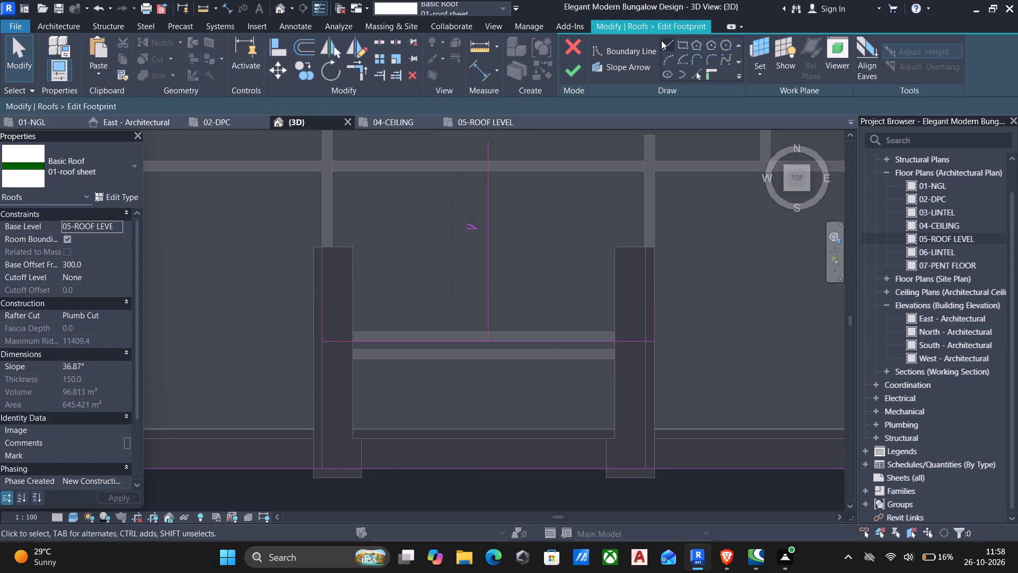
Draw two diagonal boundary lines, each about 4584 mm long, from the side lines' north ends to a shared apex on the centre guide line.
left_click(665, 46)
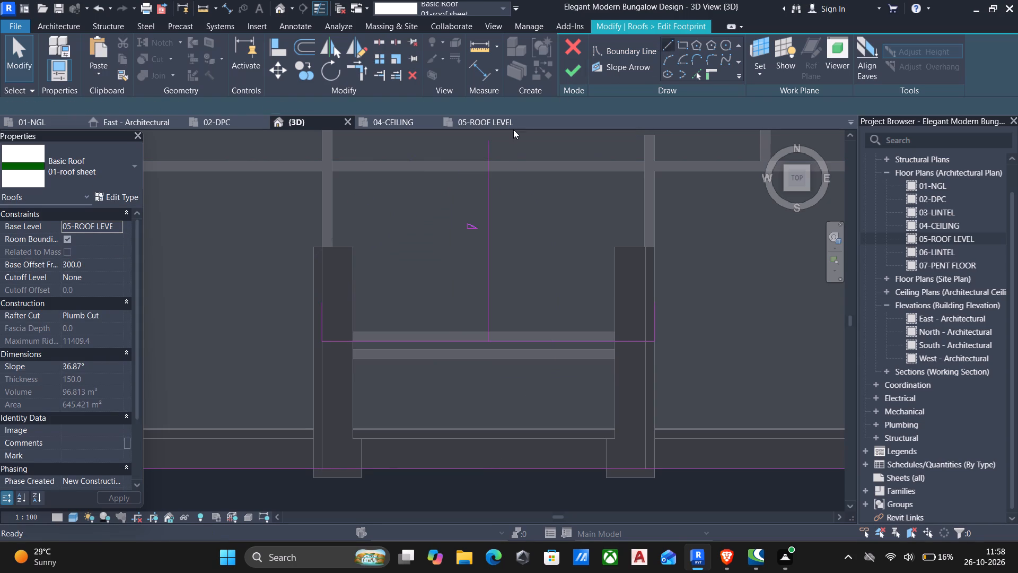
left_click(321, 301)
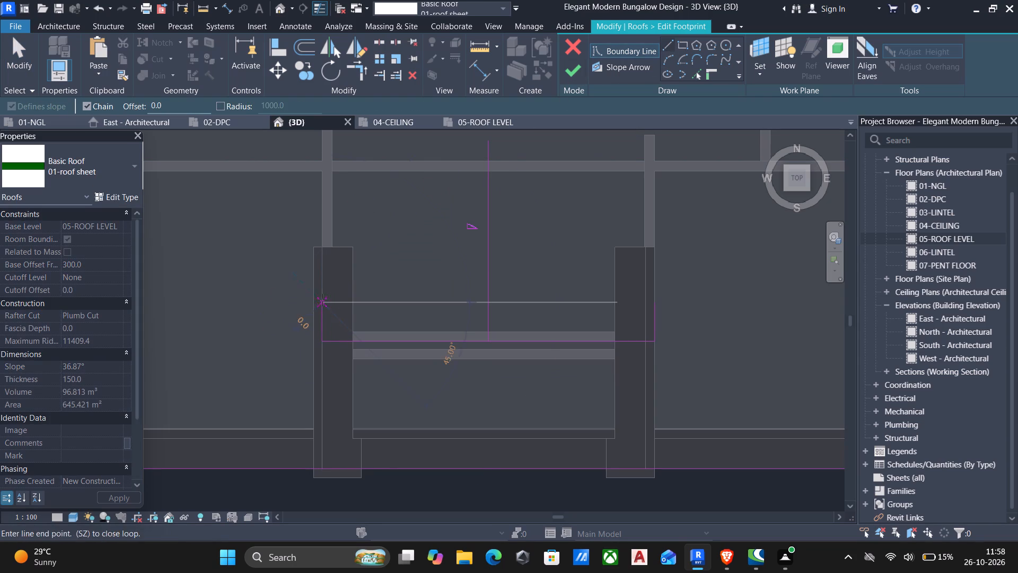
left_click(492, 189)
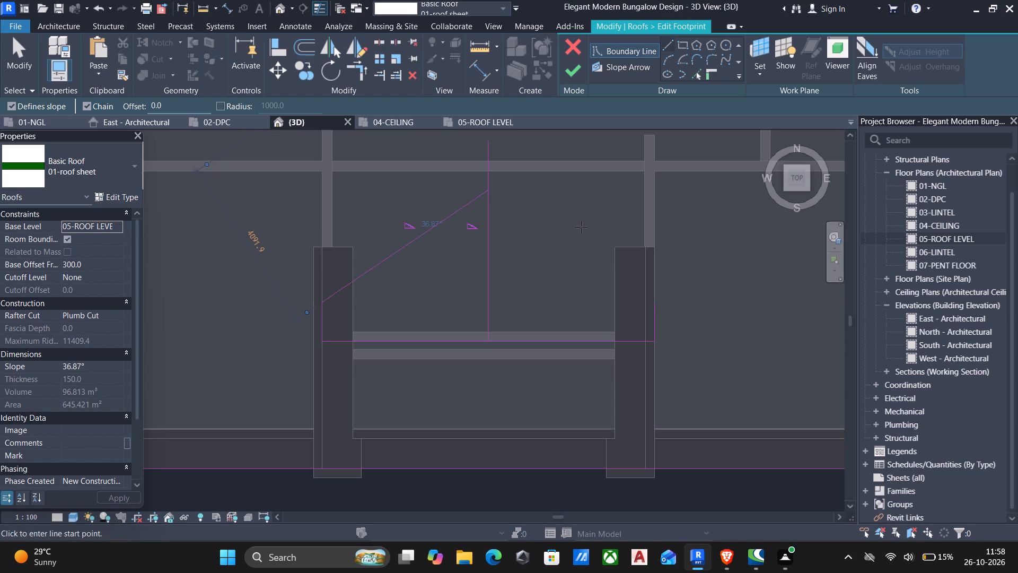
left_click(658, 303)
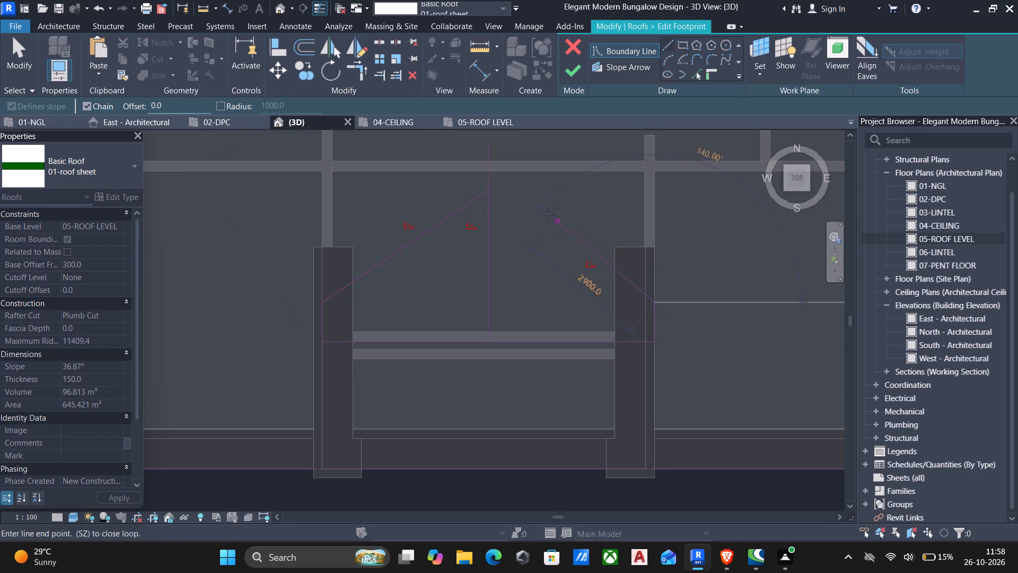
left_click(490, 192)
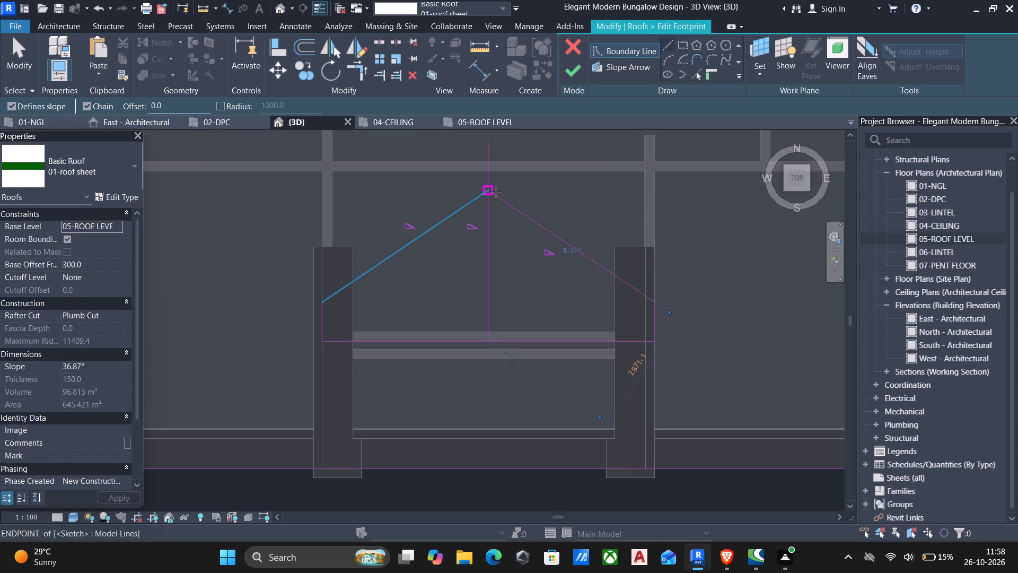
key("Escape")
scroll(460, 232, "down", 3)
key("Escape")
Delete the centre guide line from the front opening.
left_click(478, 251)
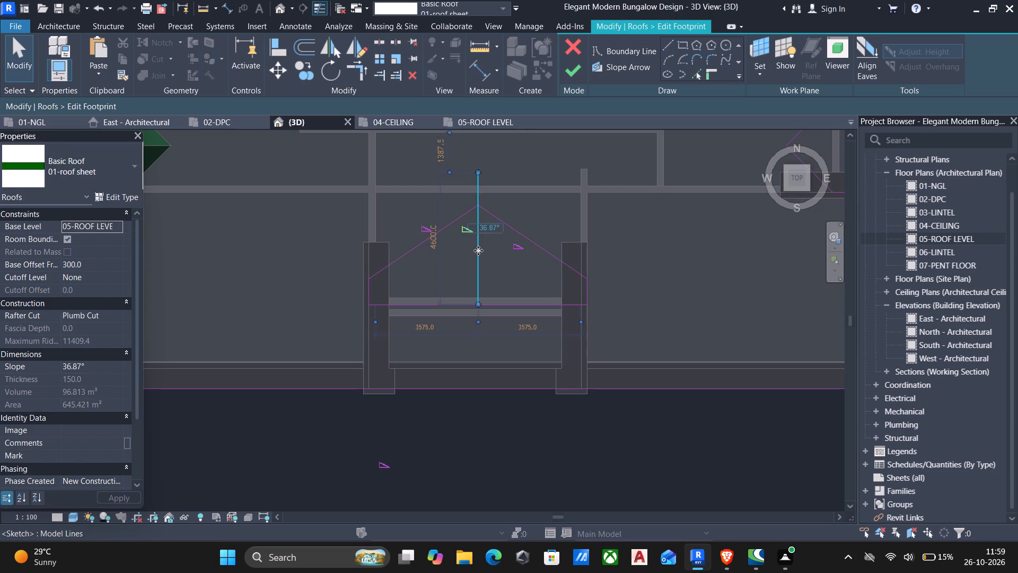
key("Delete")
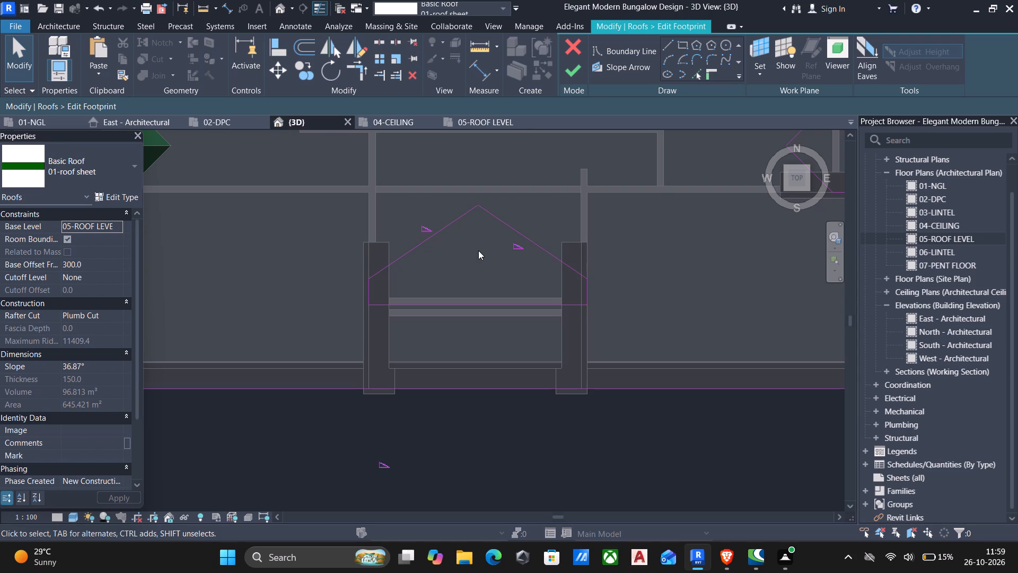
Turn off slope definition for the front opening's two diagonal lines and finish the main roof footprint.
scroll(434, 275, "down", 3)
left_click_drag(370, 216, 539, 352)
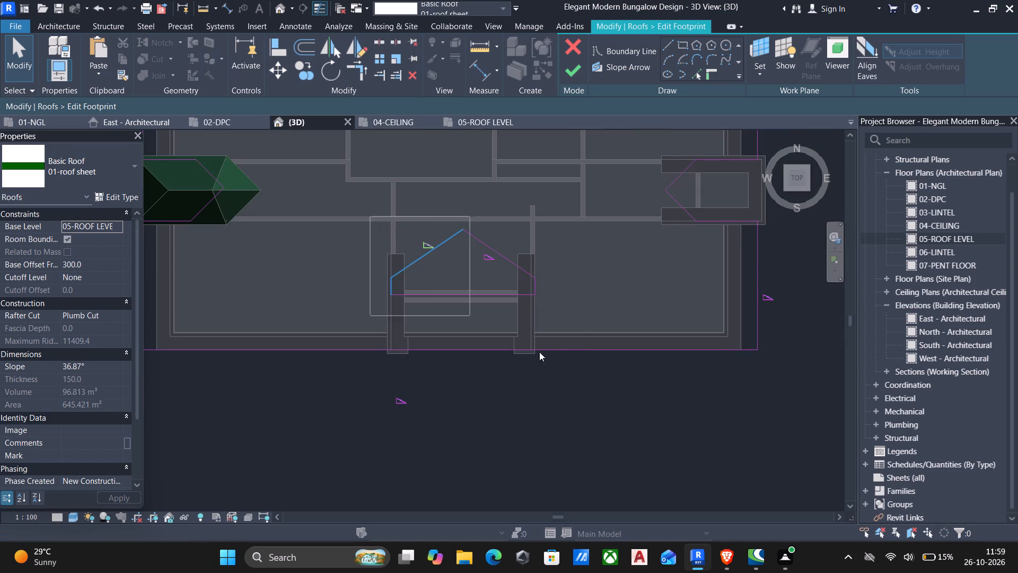
left_click_drag(539, 352, 604, 325)
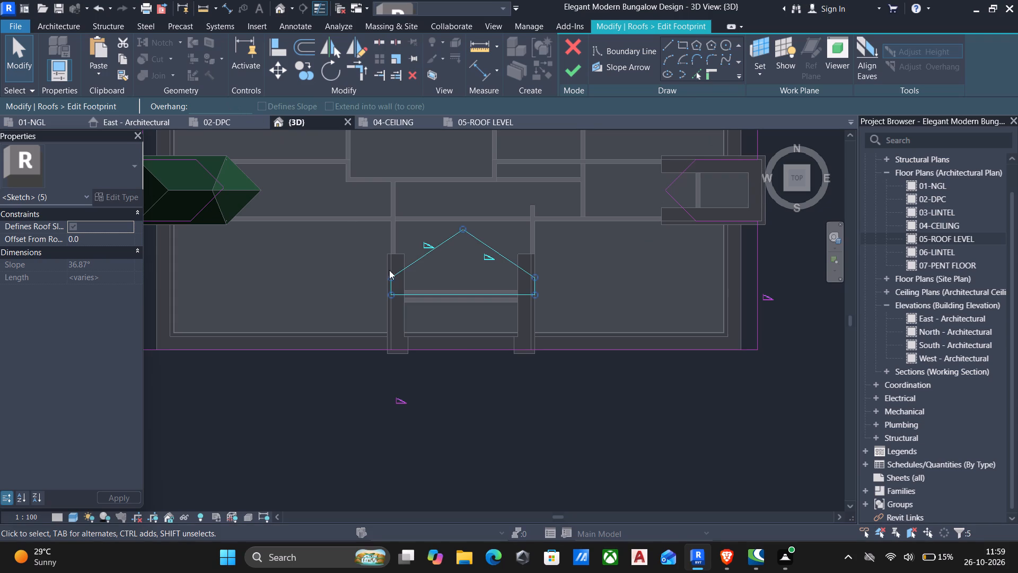
left_click(372, 266)
left_click_drag(393, 205, 537, 281)
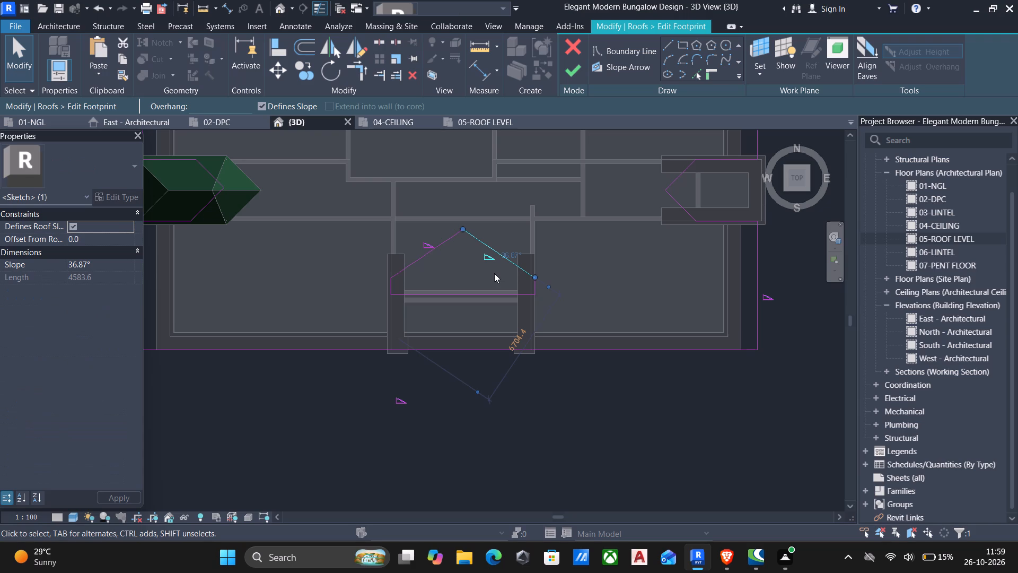
left_click(443, 245)
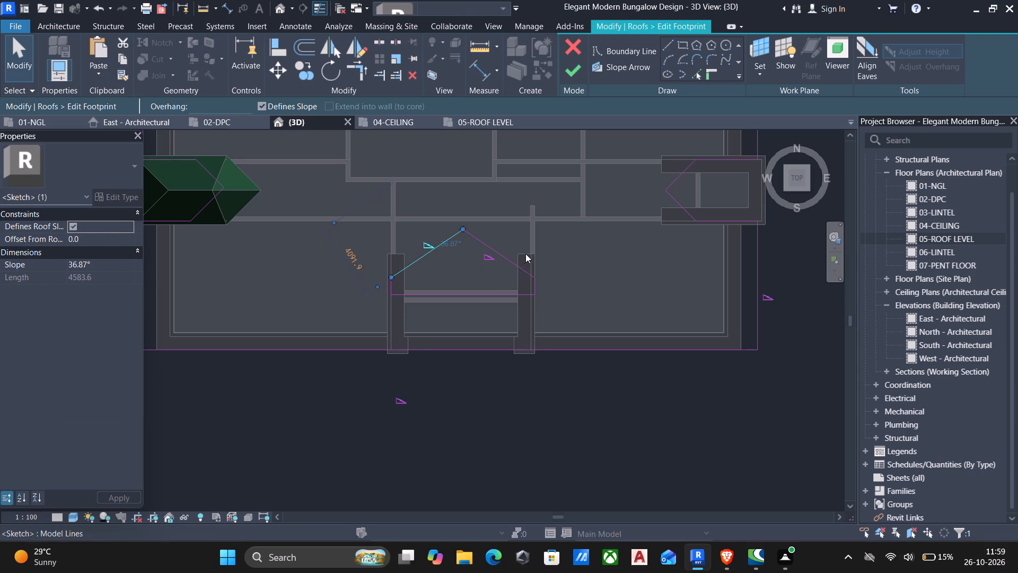
left_click_drag(528, 253, 400, 220)
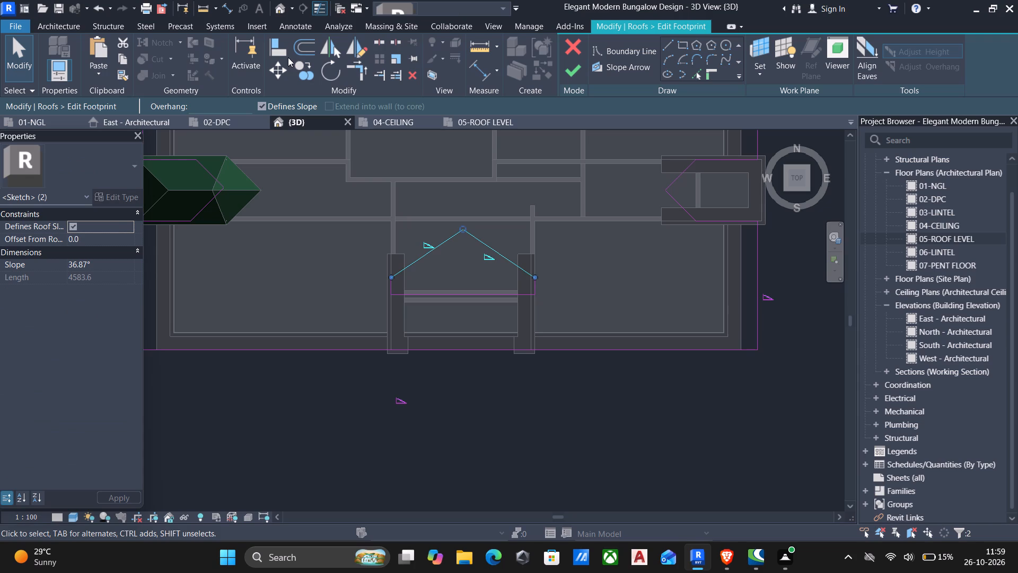
left_click(261, 100)
left_click(501, 307)
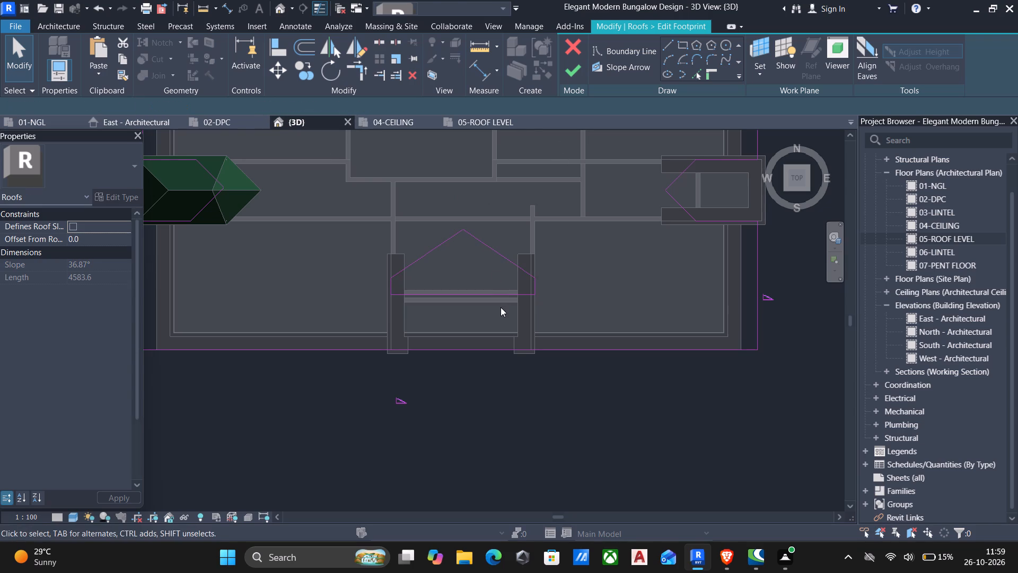
left_click(574, 72)
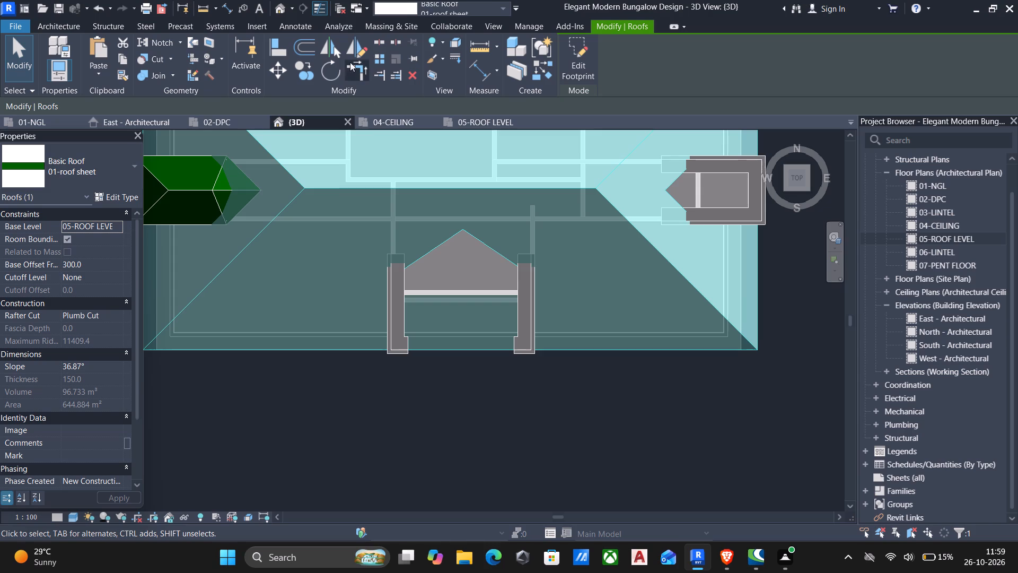
Examine the reshaped front roof opening and its fit with the mouldings in 3D from several angles.
left_click(282, 8)
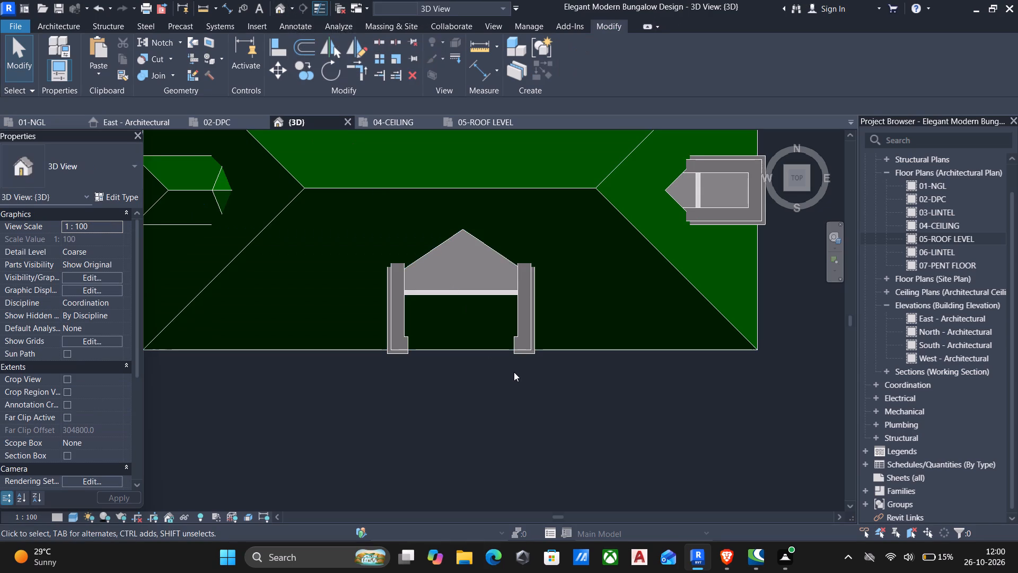
middle_click_drag(509, 375, 392, 132, "shift")
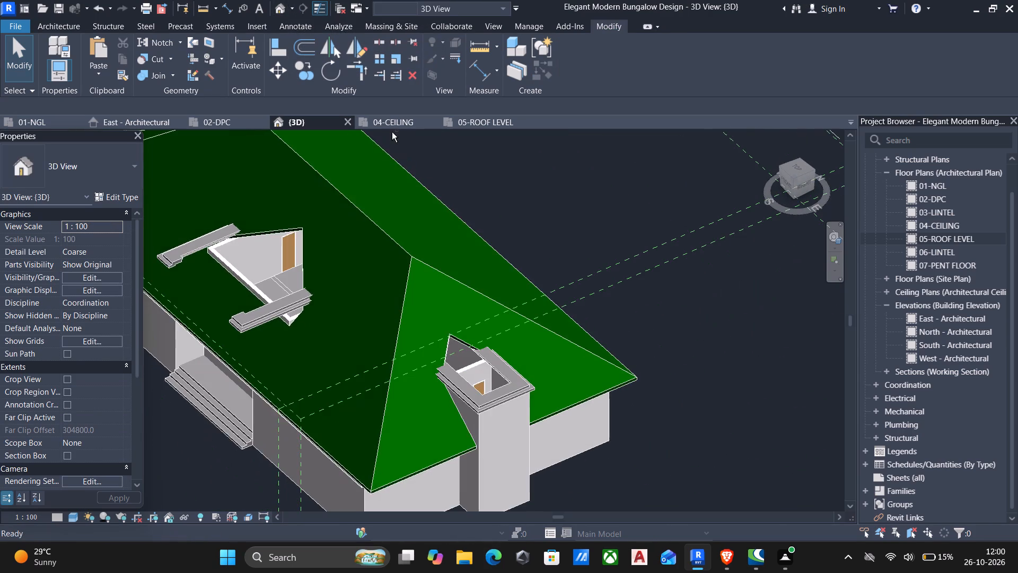
middle_click_drag(347, 215, 422, 180, "shift")
scroll(440, 222, "down", 1)
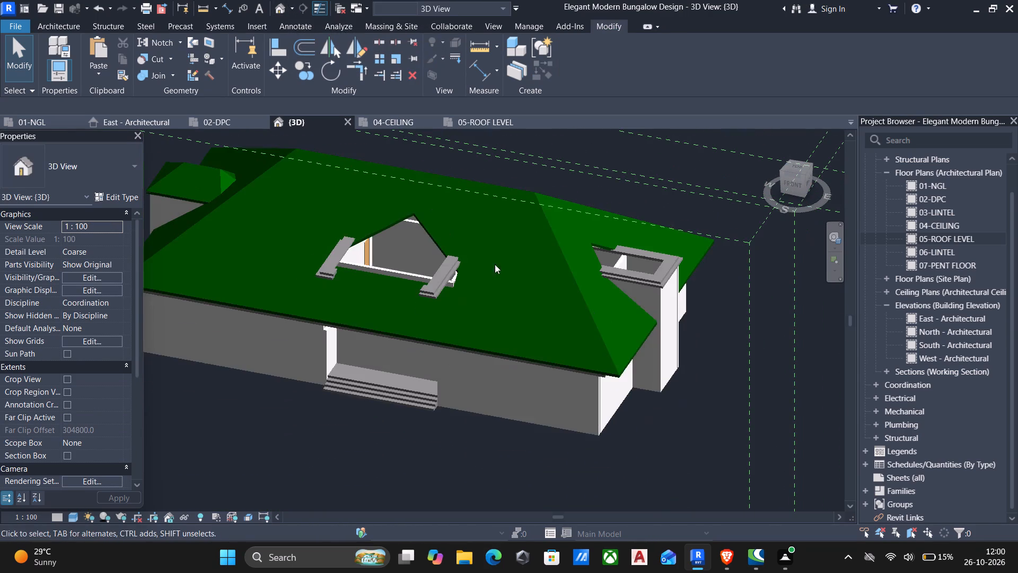
middle_click_drag(614, 372, 632, 332)
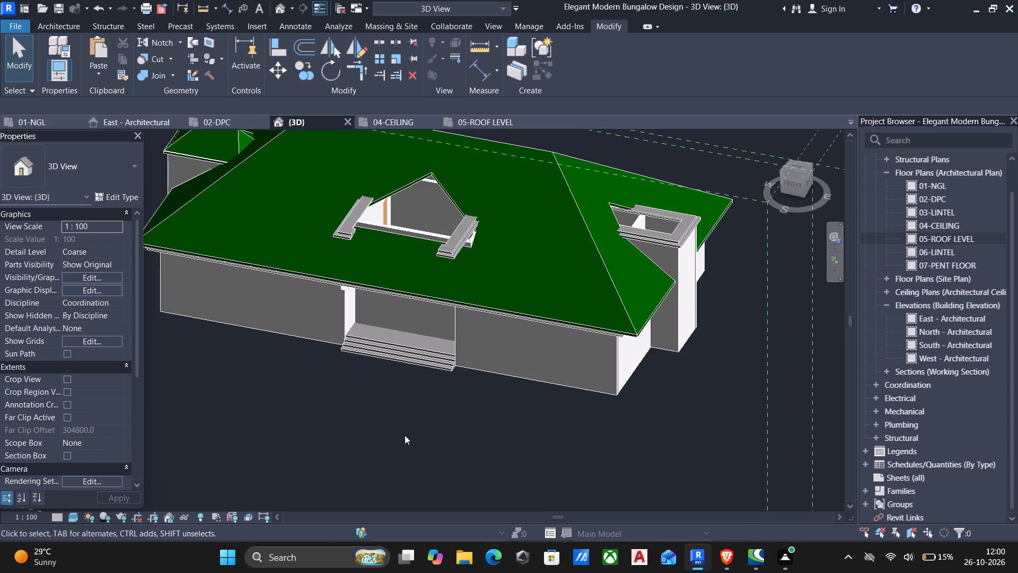
scroll(401, 435, "down", 6)
middle_click_drag(401, 435, 438, 433)
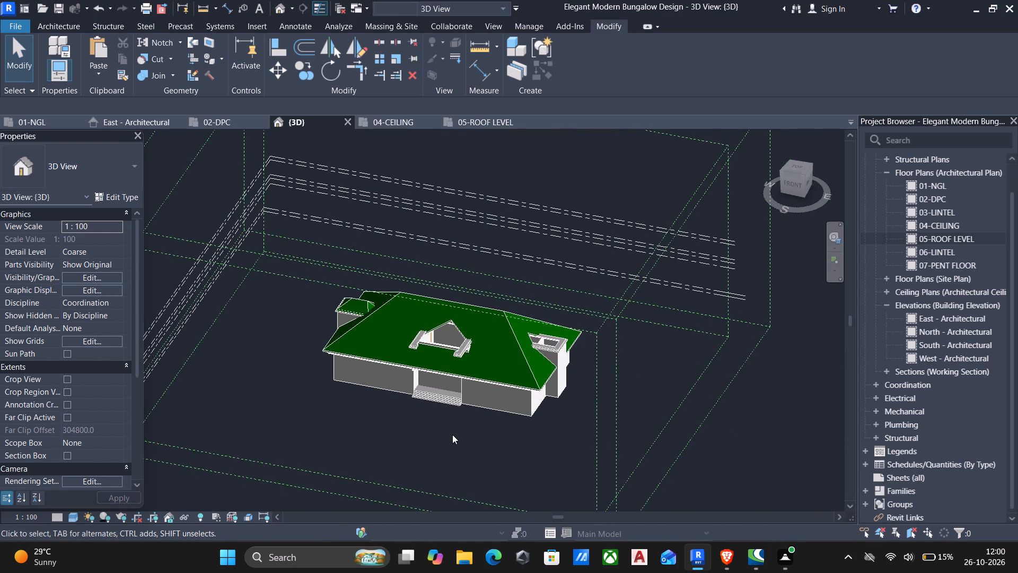
Save the project.
key("ctrl+s")
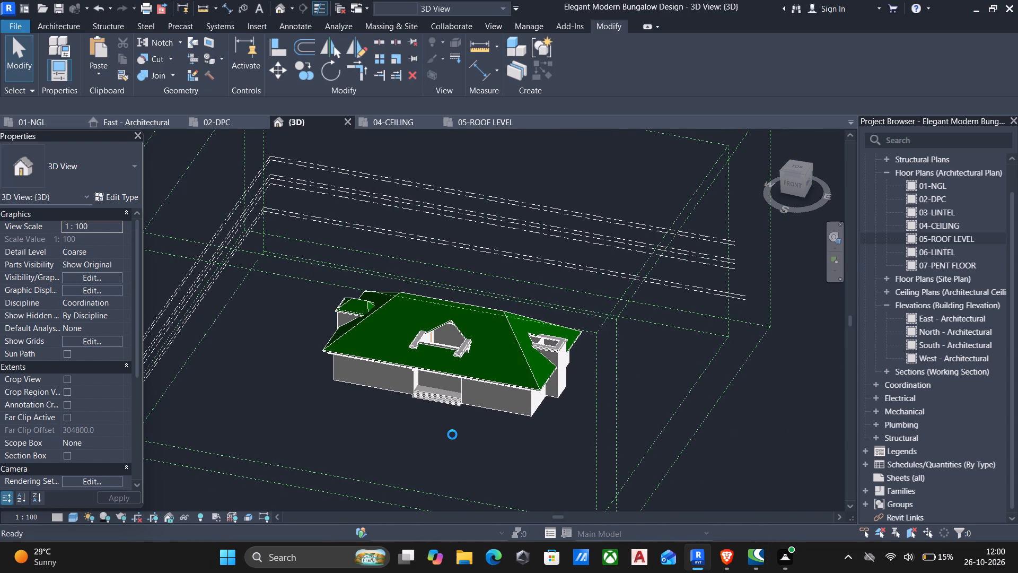
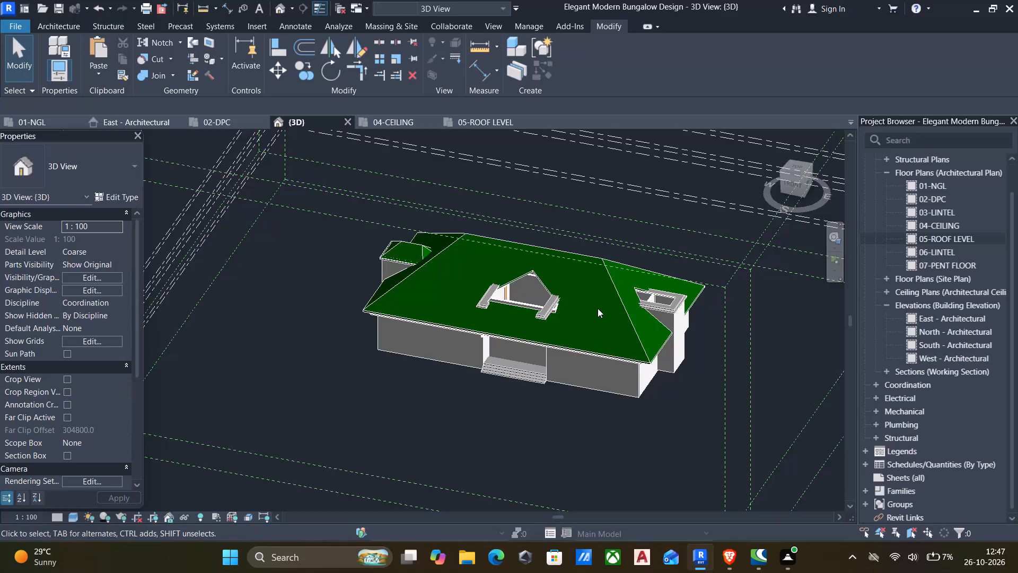
Open the material selection for the structure layer of the main roof's 01-roof sheet type.
scroll(0, 0, "up", 3)
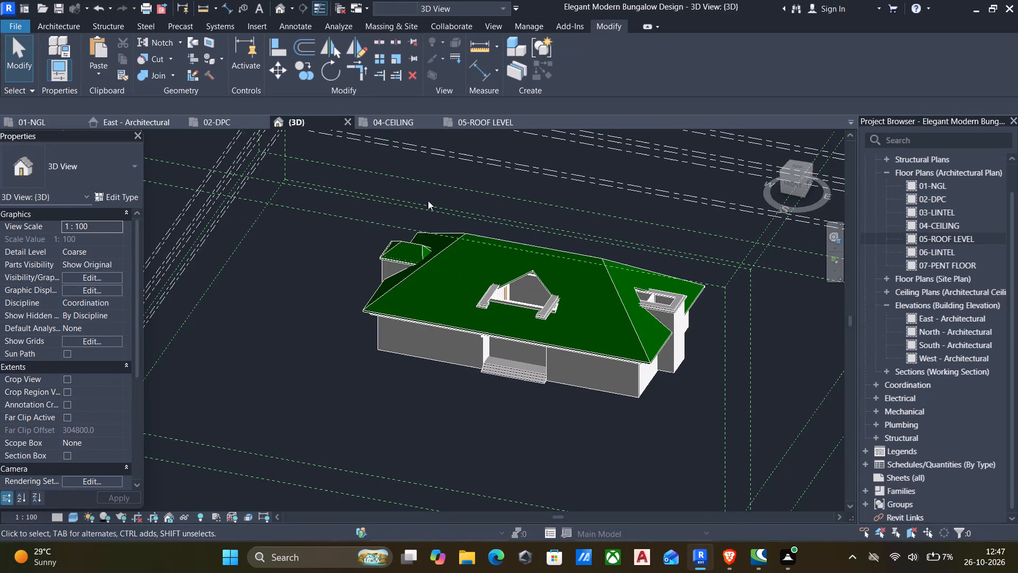
left_click(435, 256)
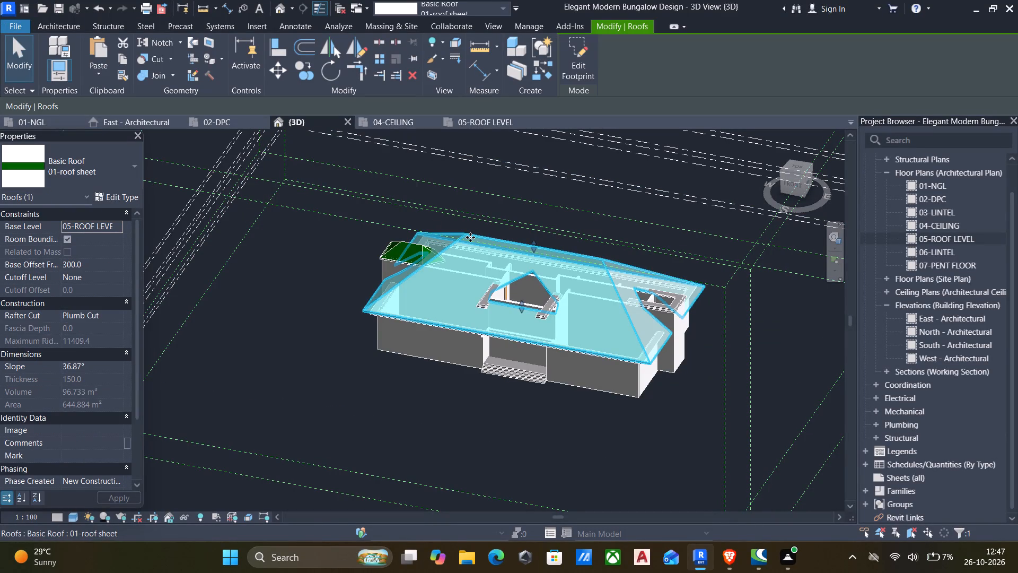
scroll(0, 0, "up", 2)
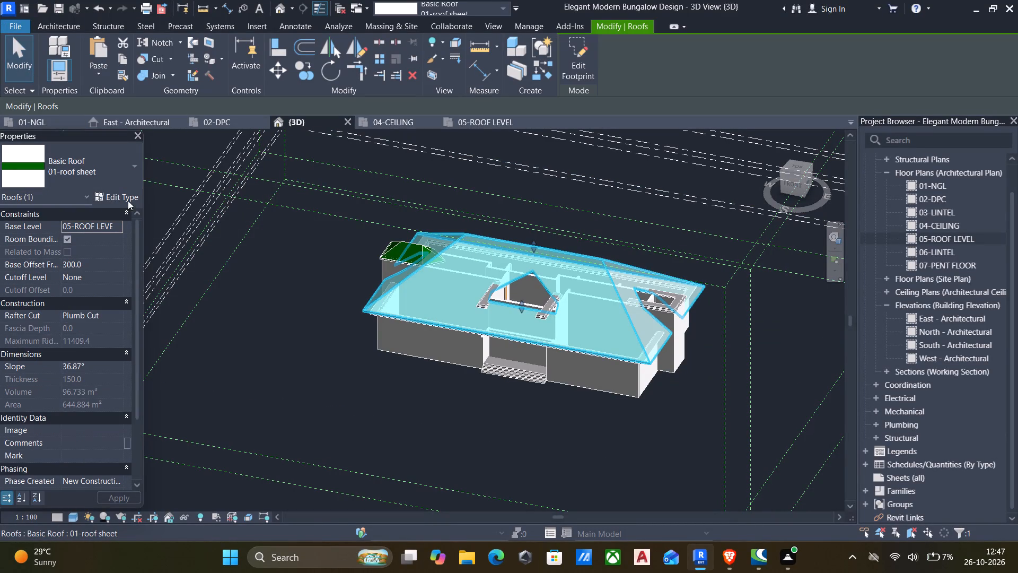
left_click(124, 192)
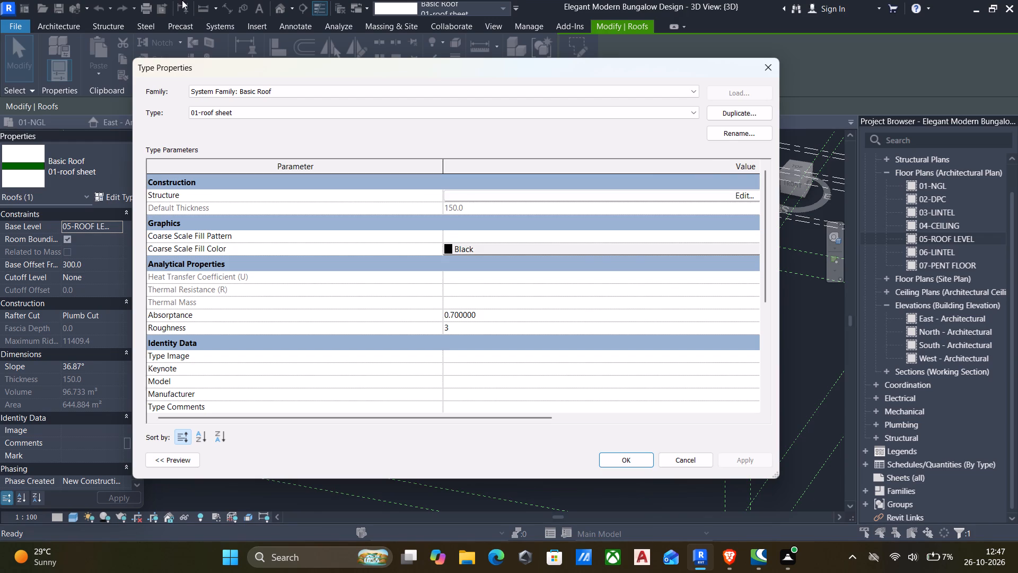
left_click(743, 192)
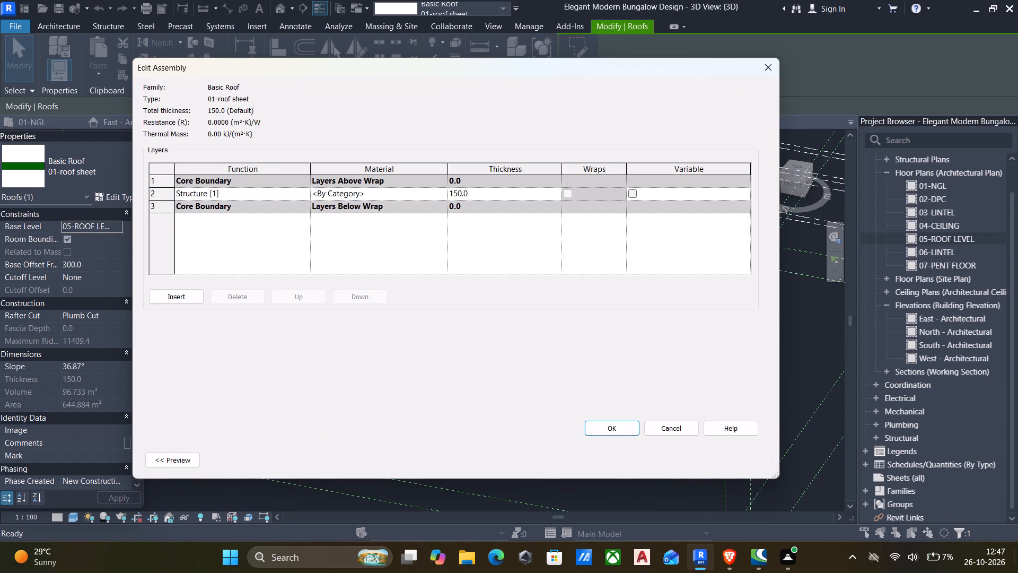
left_click(443, 192)
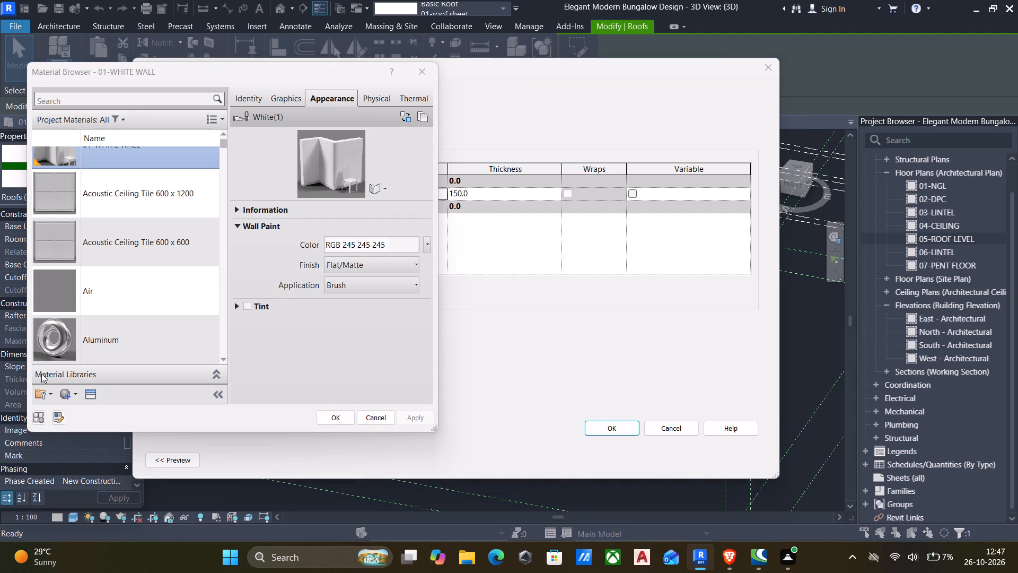
Create a new project material and name it roof.
scroll(126, 273, "up", 5)
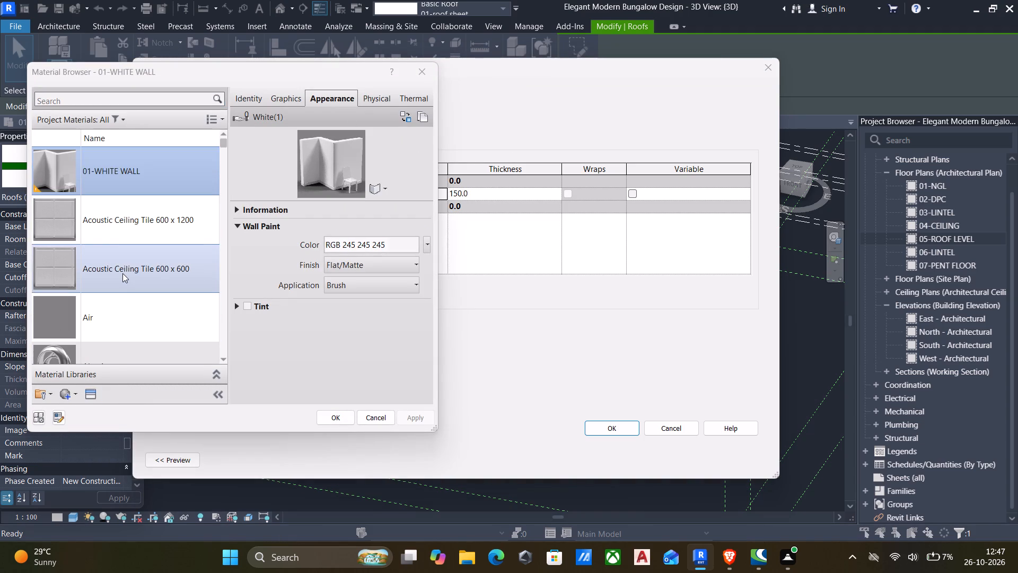
scroll(122, 273, "down", 4)
right_click(139, 237)
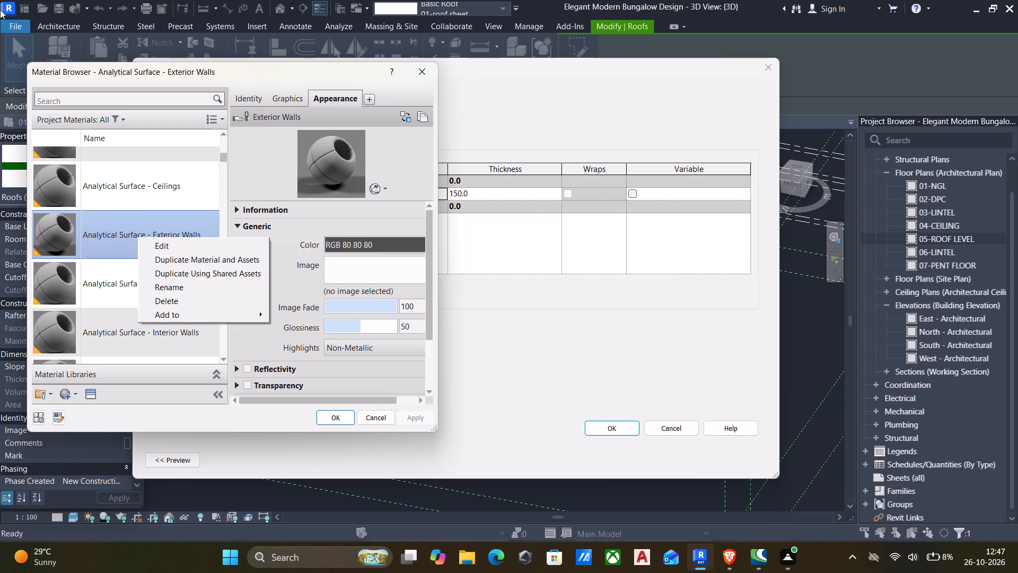
left_click(65, 395)
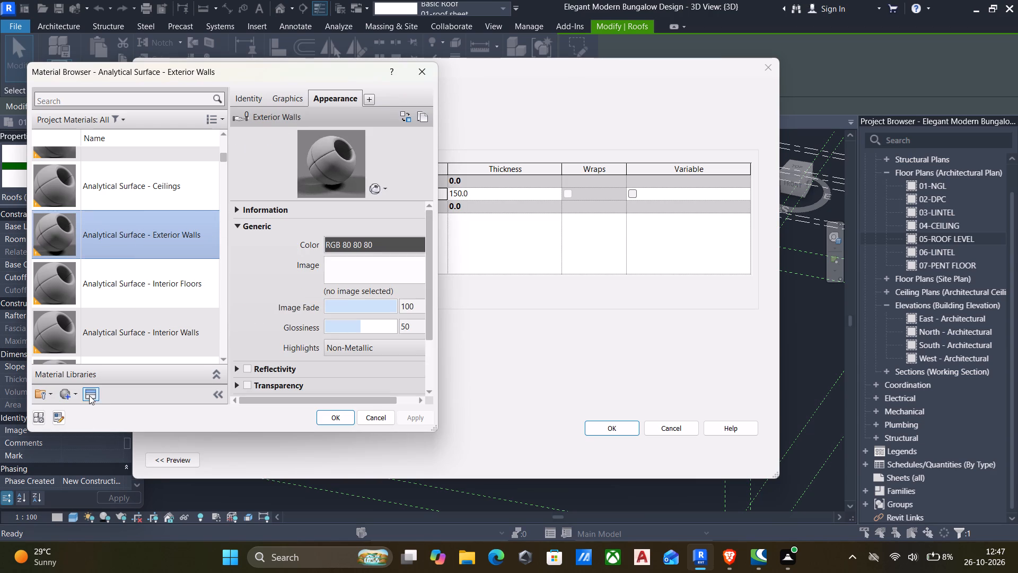
left_click(67, 394)
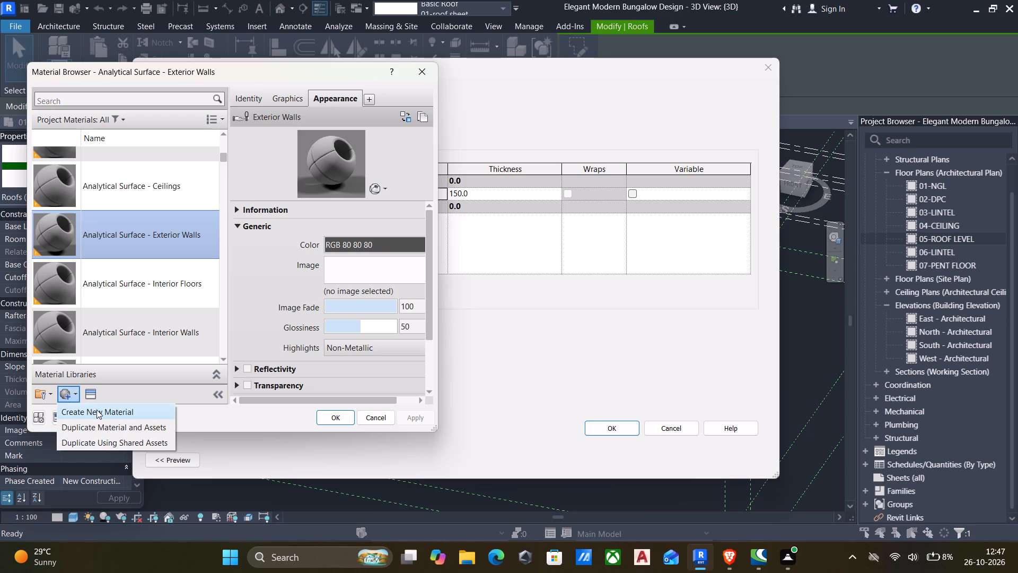
left_click(96, 410)
left_click(246, 101)
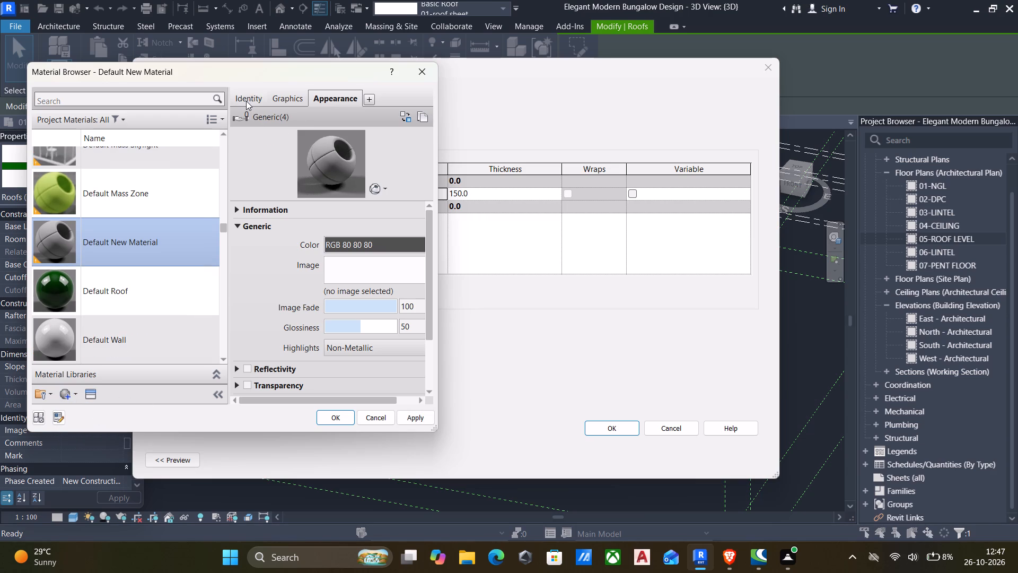
left_click(406, 120)
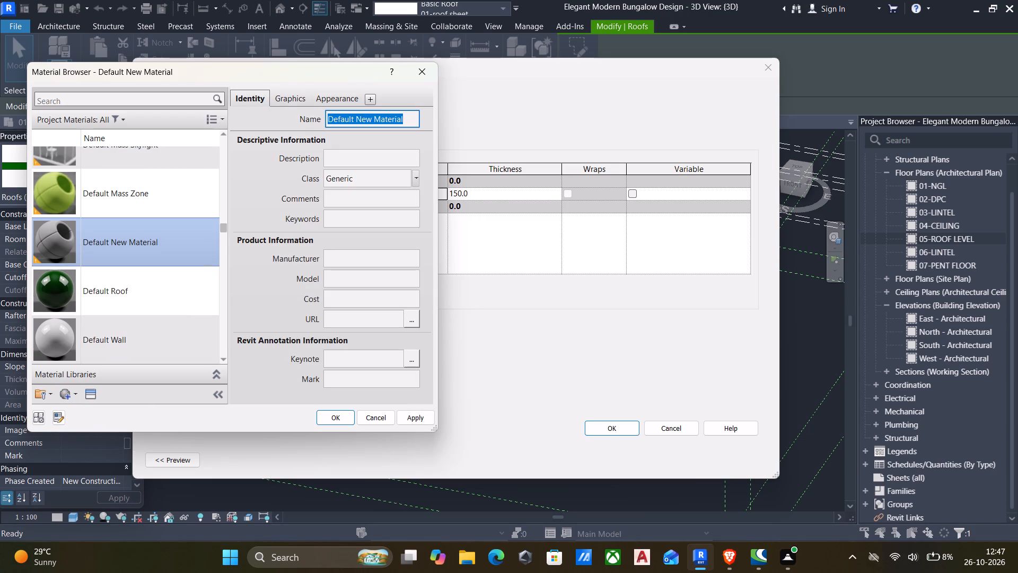
key("BackSpace")
type("roof")
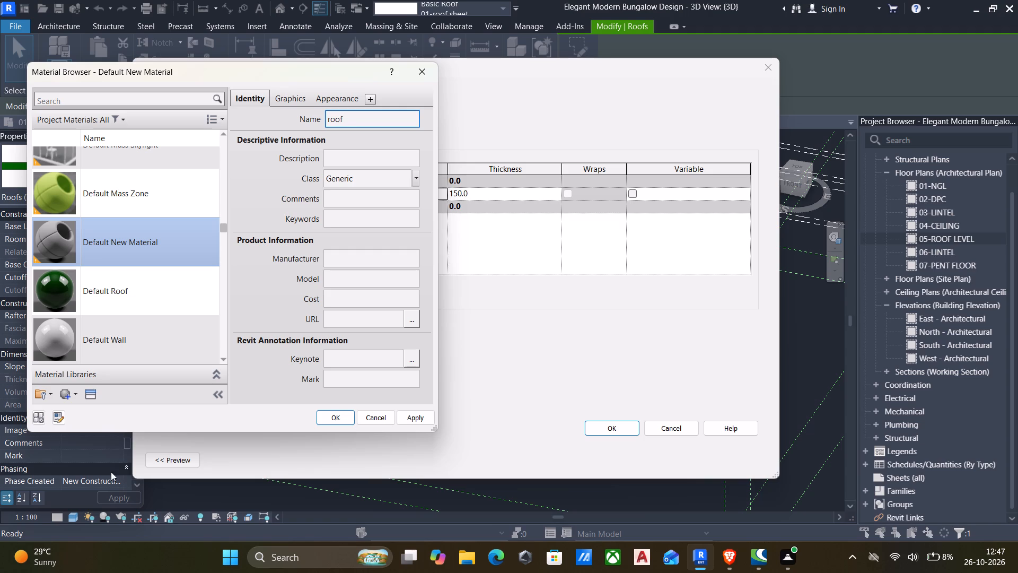
left_click(409, 423)
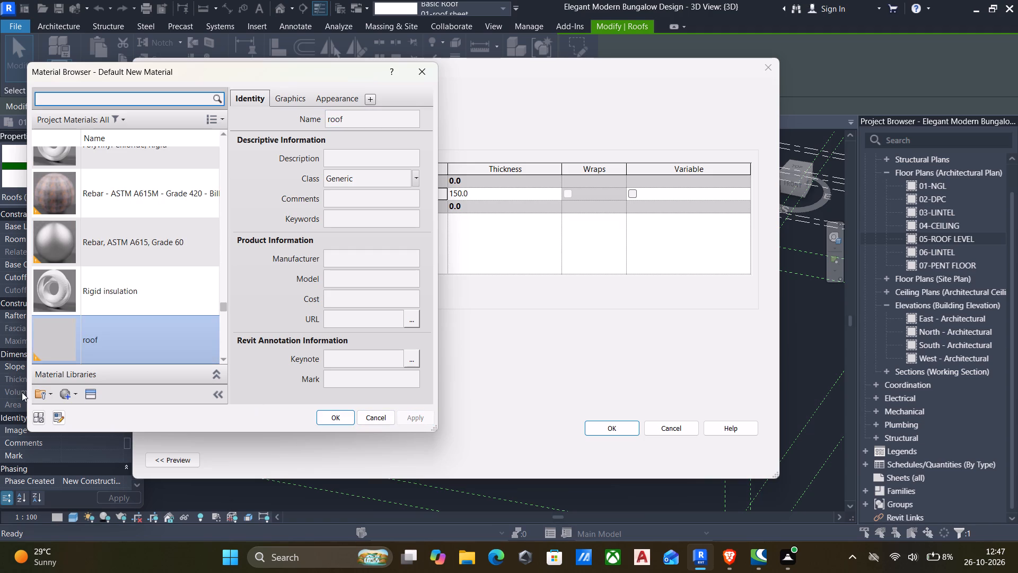
Give the roof material the brown architectural-grade Asphalt Shingles appearance from the Appearance Library's Roofing category.
left_click(93, 396)
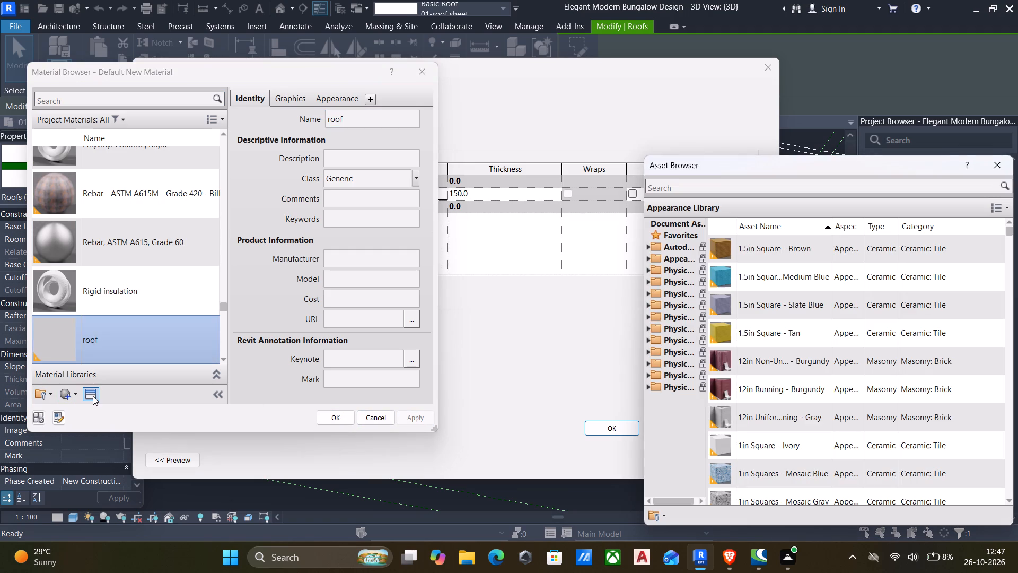
left_click(651, 255)
double_click(666, 257)
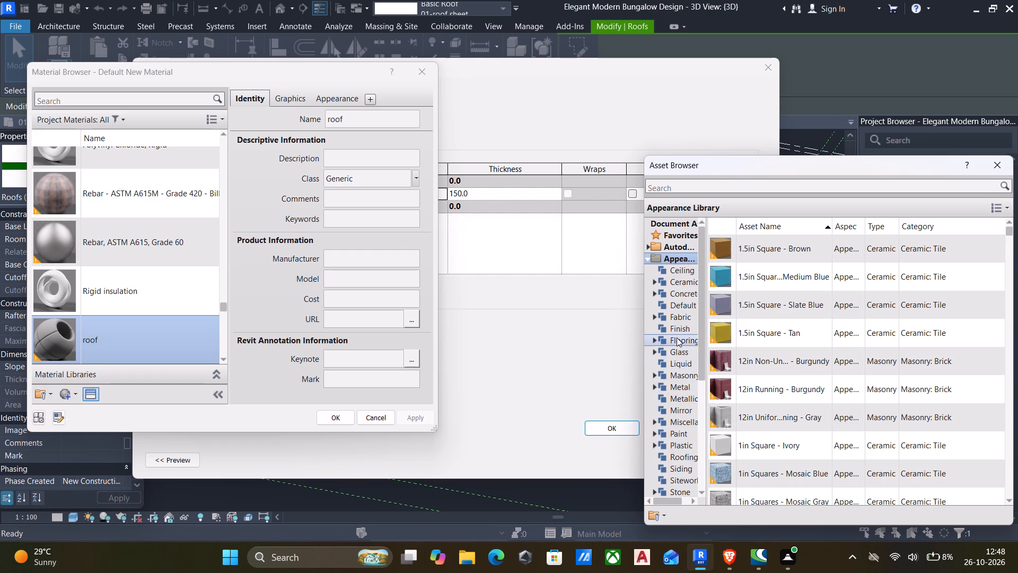
double_click(677, 458)
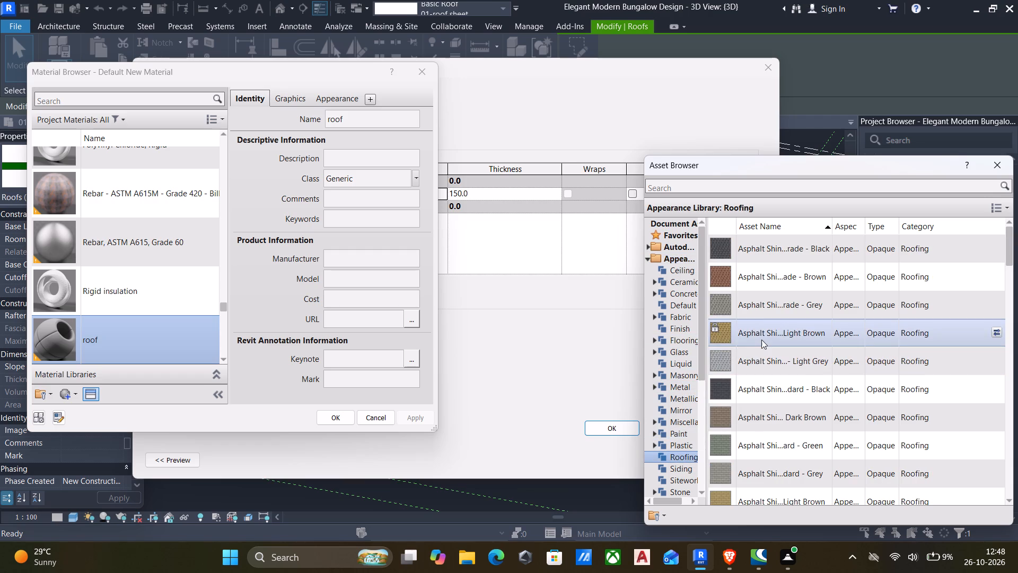
scroll(761, 338, "up", 4)
double_click(774, 254)
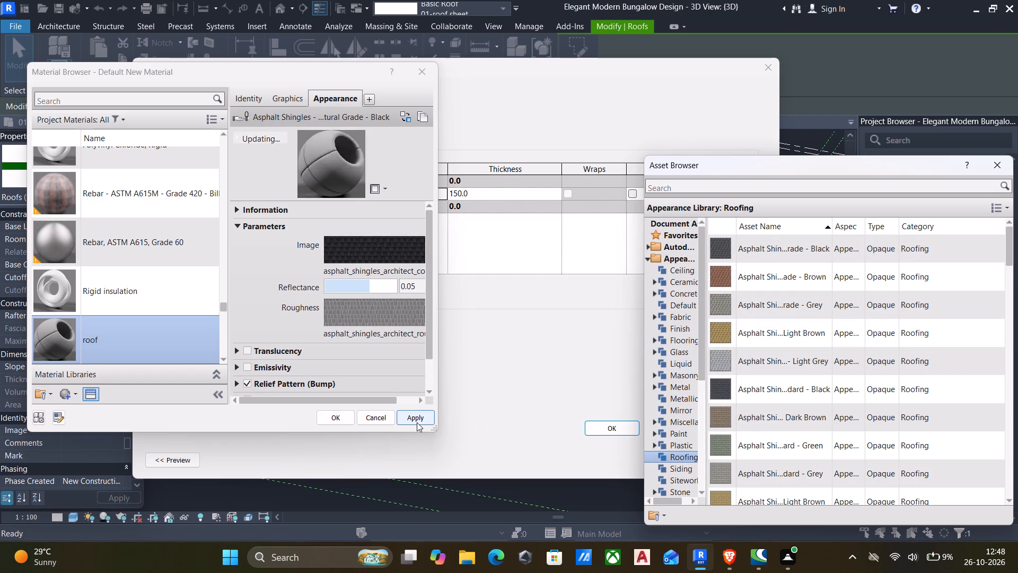
double_click(771, 279)
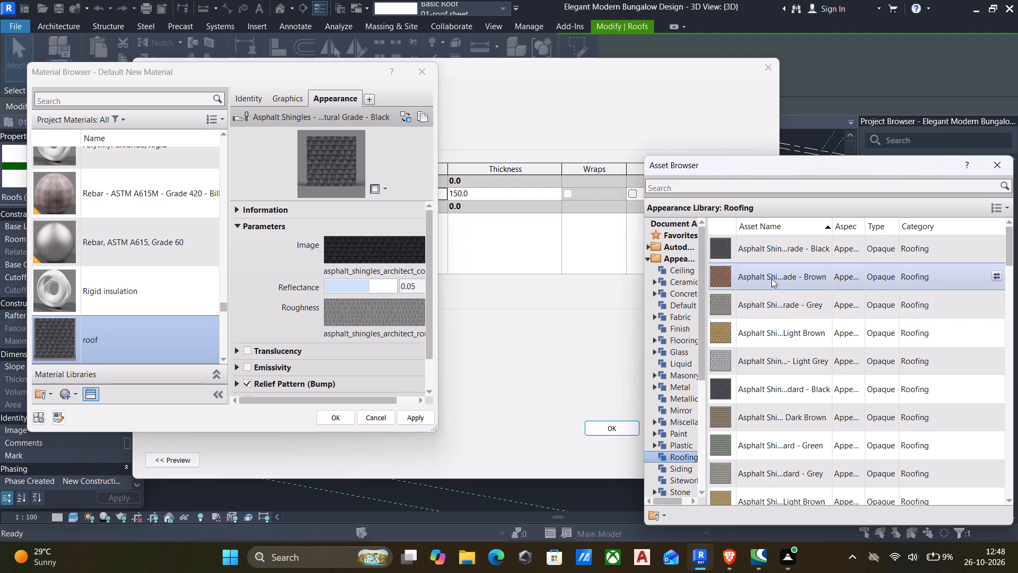
left_click(413, 414)
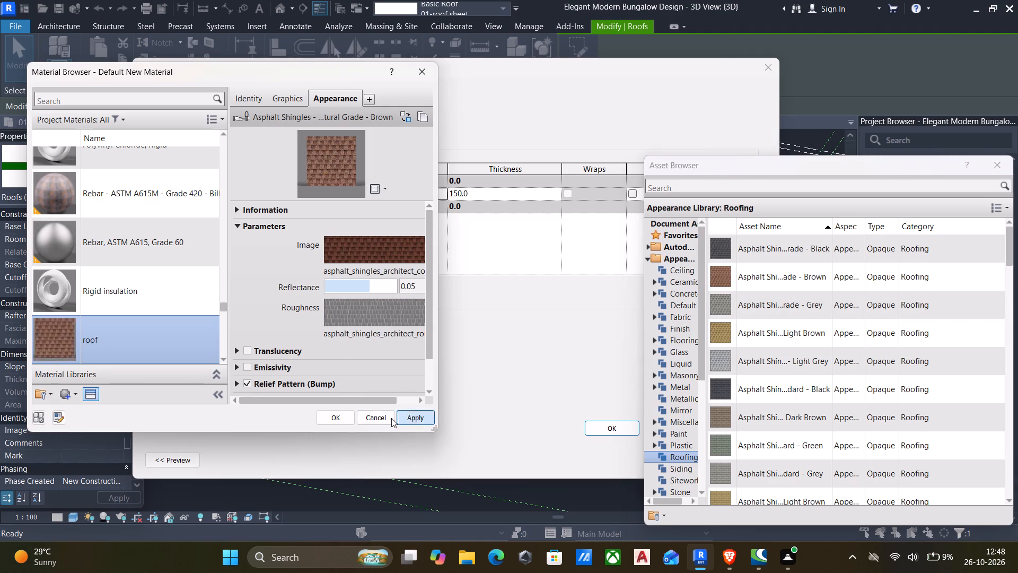
Assign the roof material to the structure layer of 01-roof sheet, accept the type changes and deselect the roof.
left_click(335, 419)
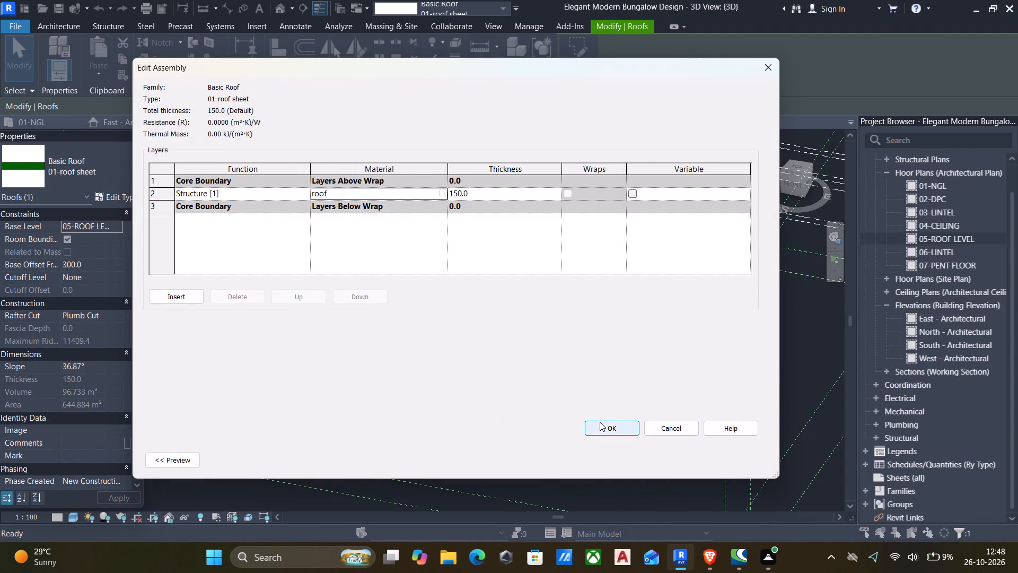
left_click(600, 423)
left_click(739, 461)
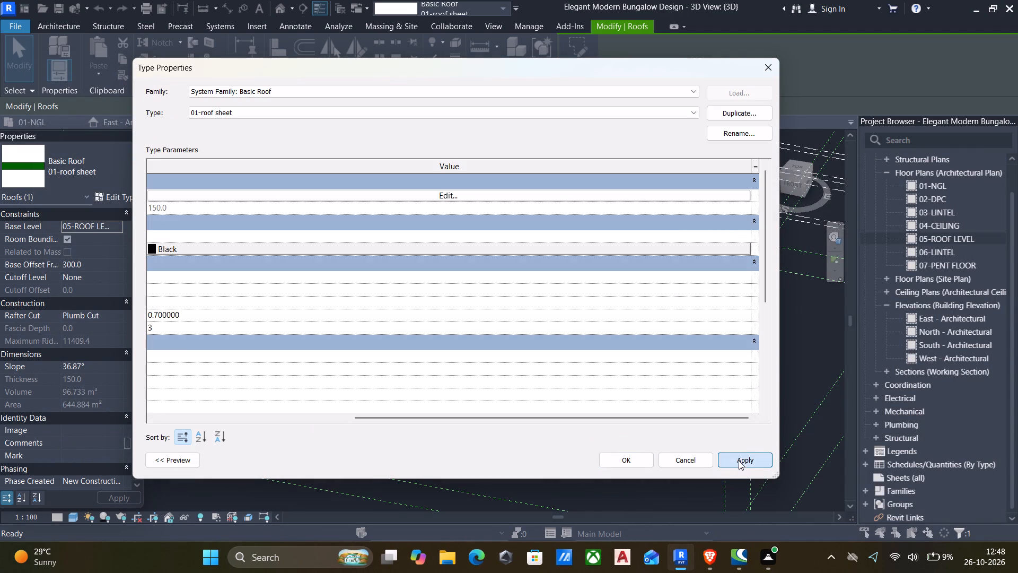
left_click(610, 456)
scroll(524, 331, "up", 2)
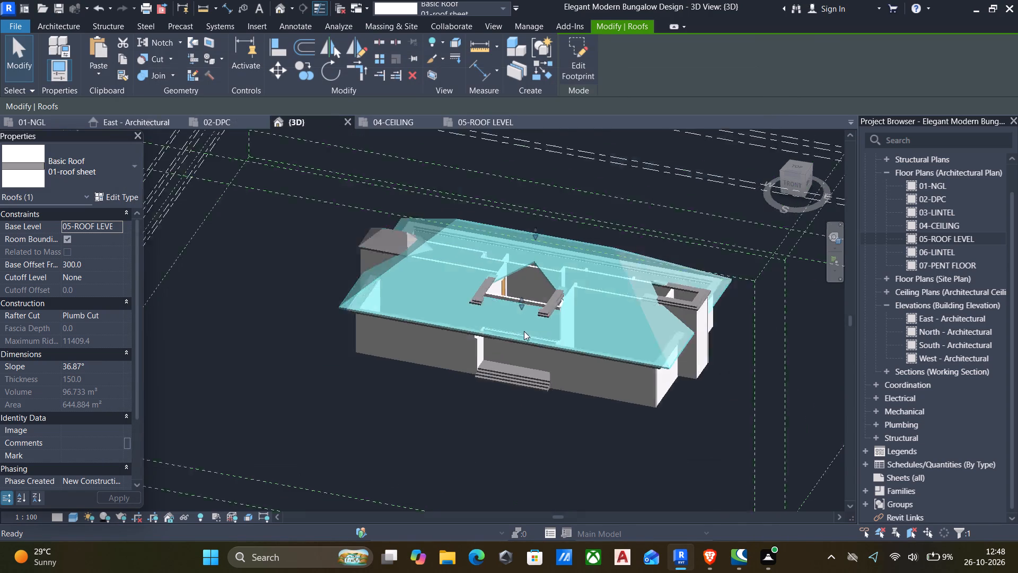
scroll(524, 331, "up", 2)
key("Escape")
scroll(437, 263, "down", 3)
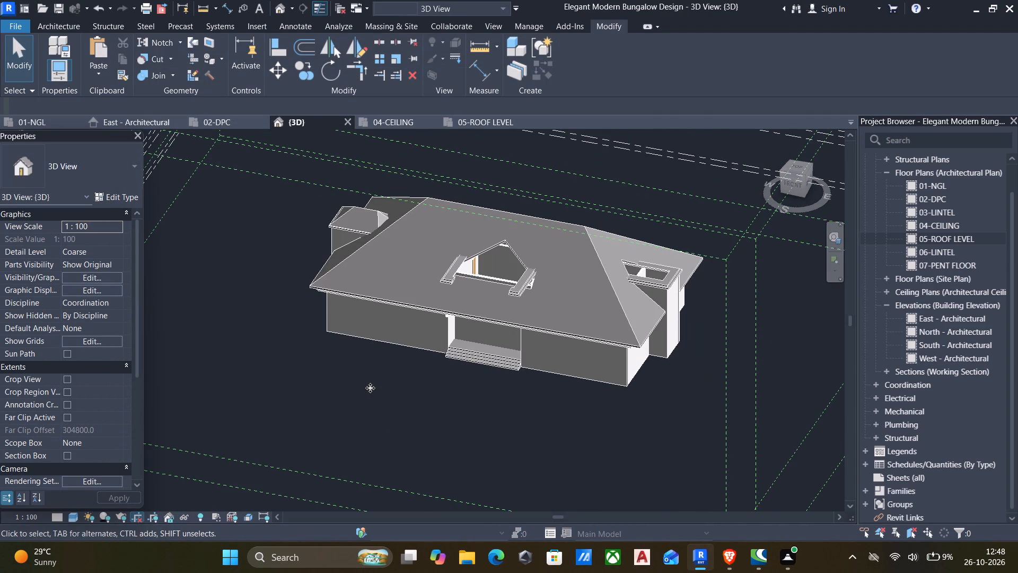
key("Escape")
Set the 3D view's visual style to Realistic.
left_click(74, 517)
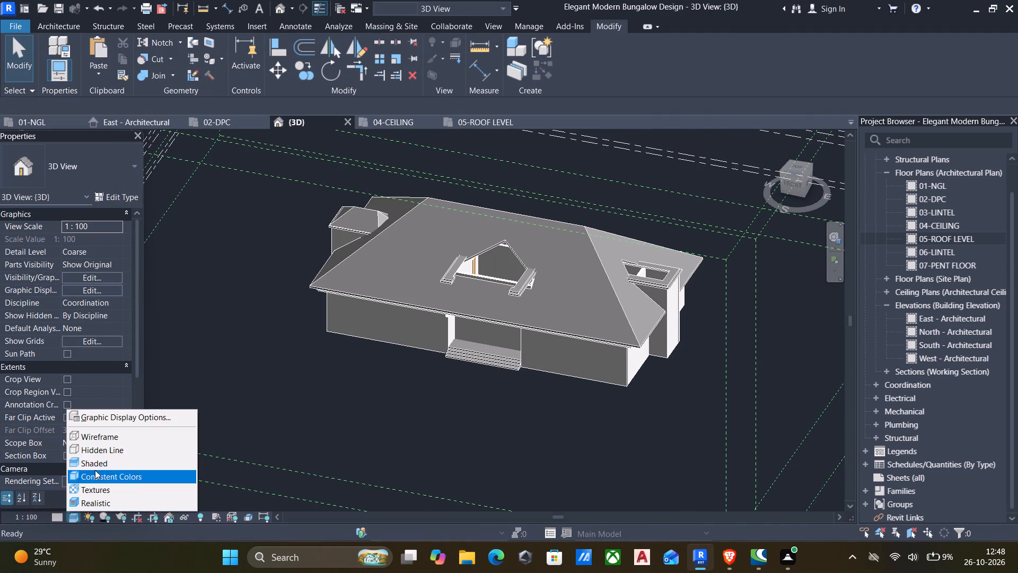
left_click(100, 503)
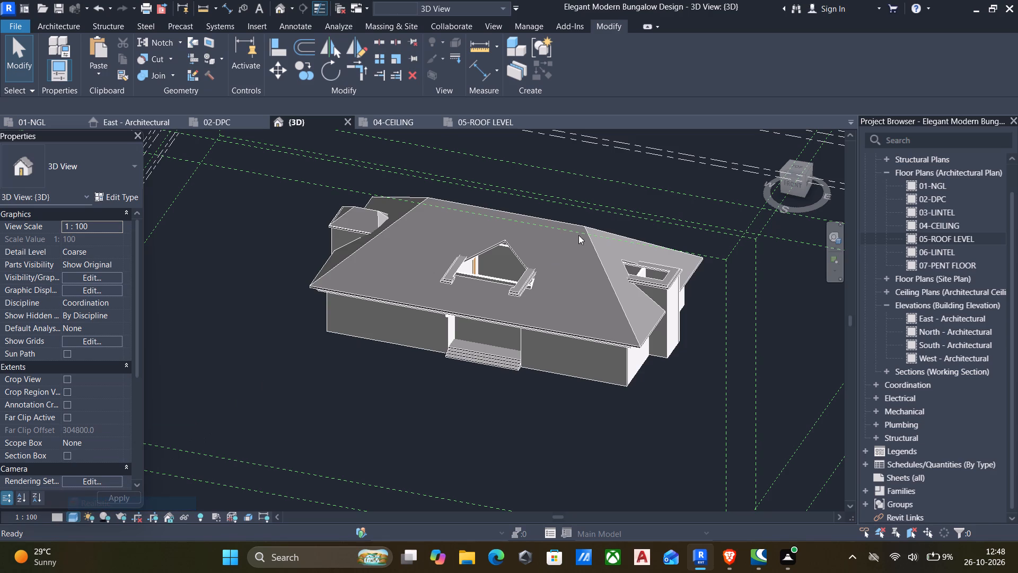
Examine the bungalow's shingled roof, dormer openings, eaves and underside from several angles.
scroll(545, 245, "up", 3)
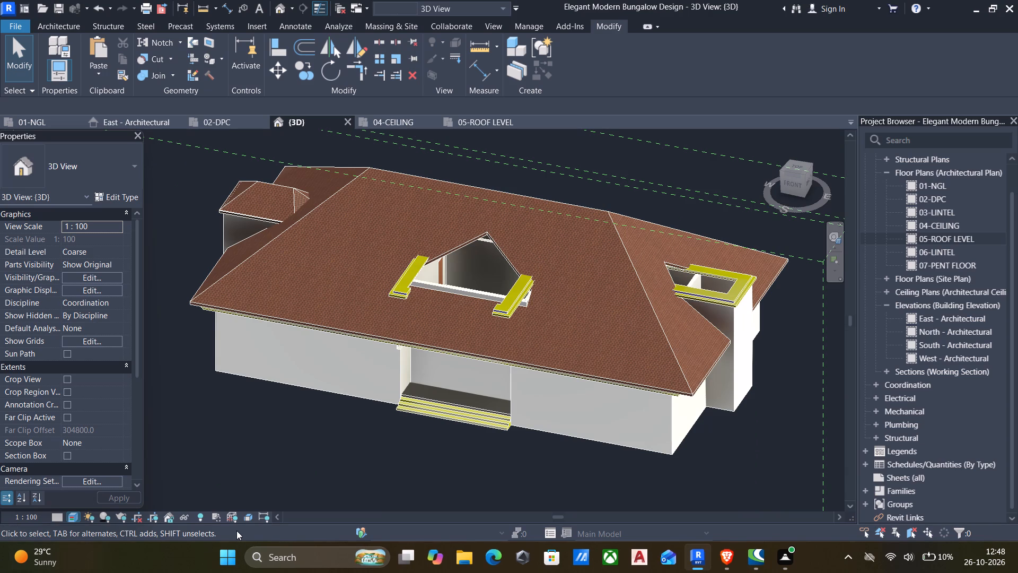
middle_click_drag(464, 270, 358, 301, "shift")
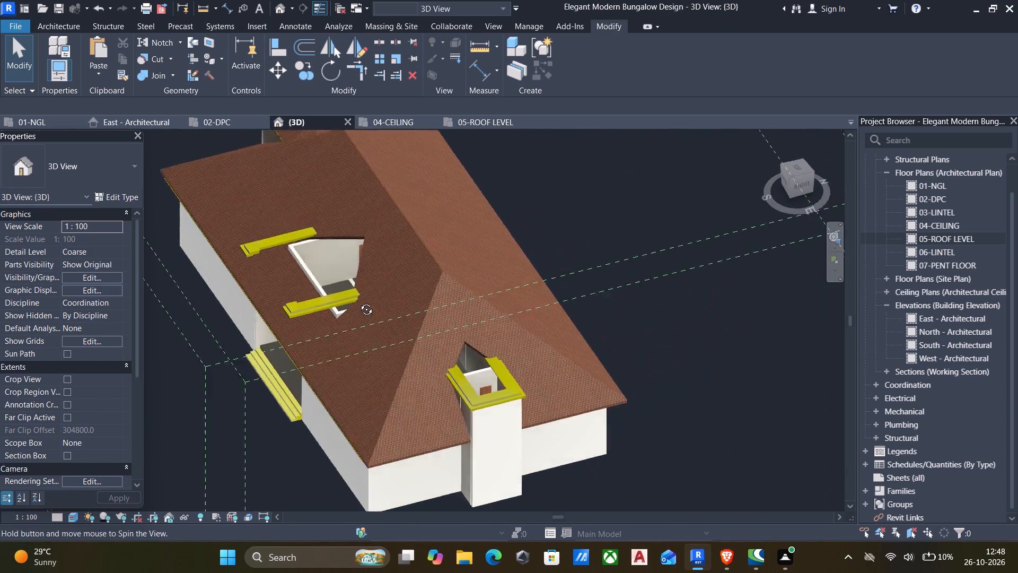
middle_click_drag(358, 301, 374, 474, "shift")
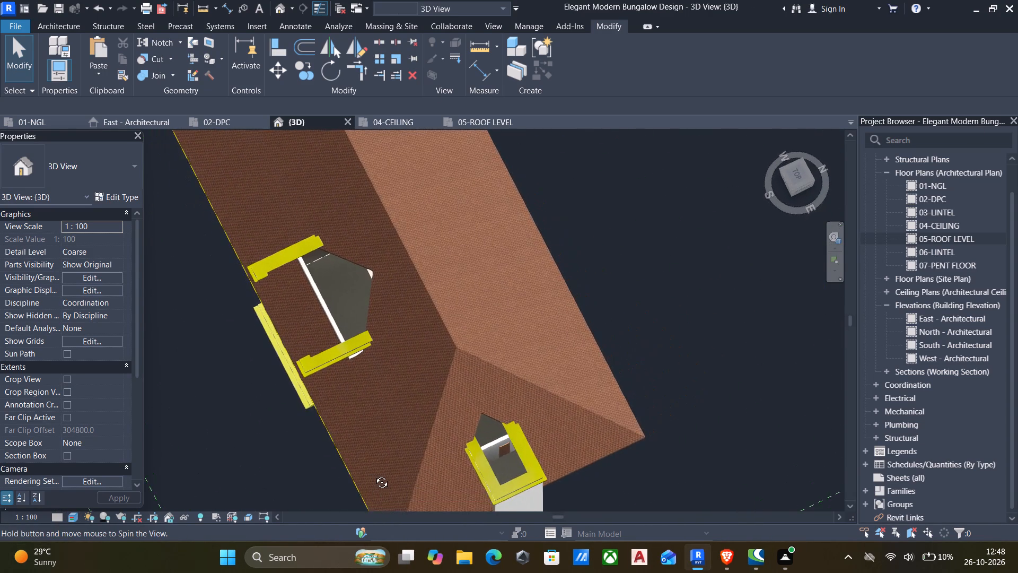
middle_click_drag(374, 474, 629, 356, "shift")
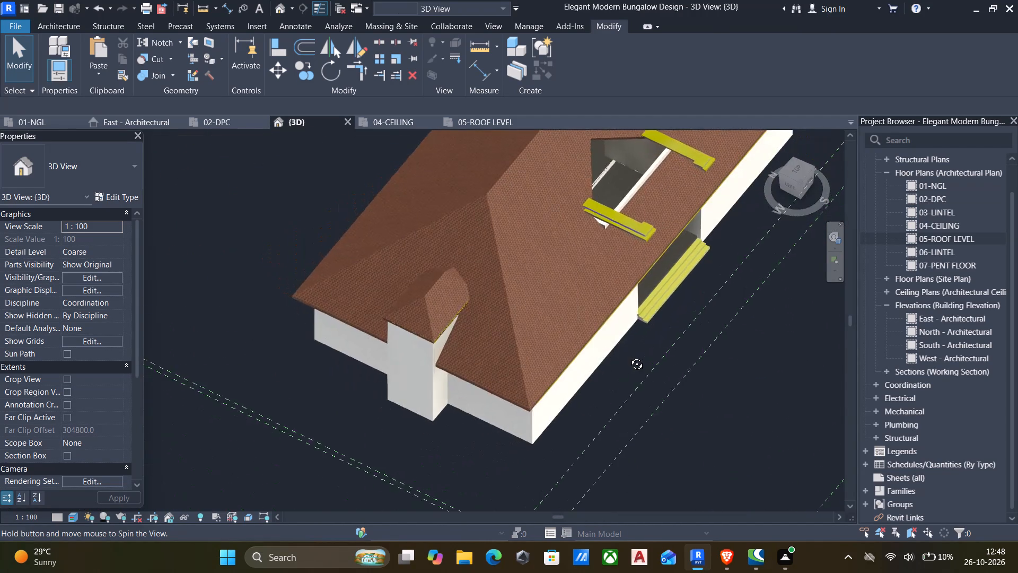
middle_click_drag(629, 356, 497, 119, "shift")
scroll(501, 250, "up", 3)
middle_click_drag(505, 253, 482, 158, "shift")
scroll(505, 253, "down", 1, "shift")
middle_click_drag(482, 179, 480, 196)
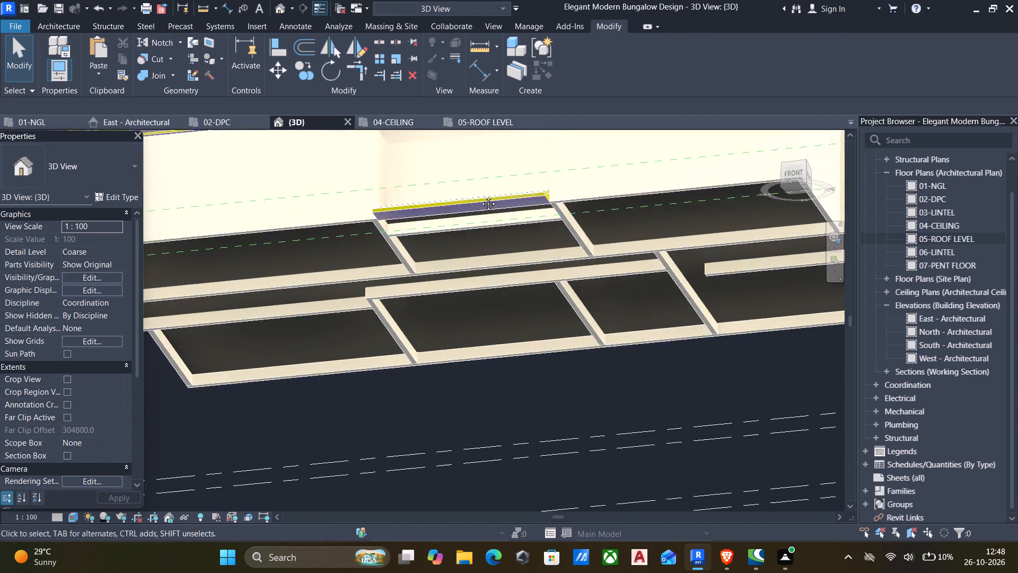
middle_click_drag(480, 196, 671, 348)
middle_click_drag(671, 313, 562, 270, "shift")
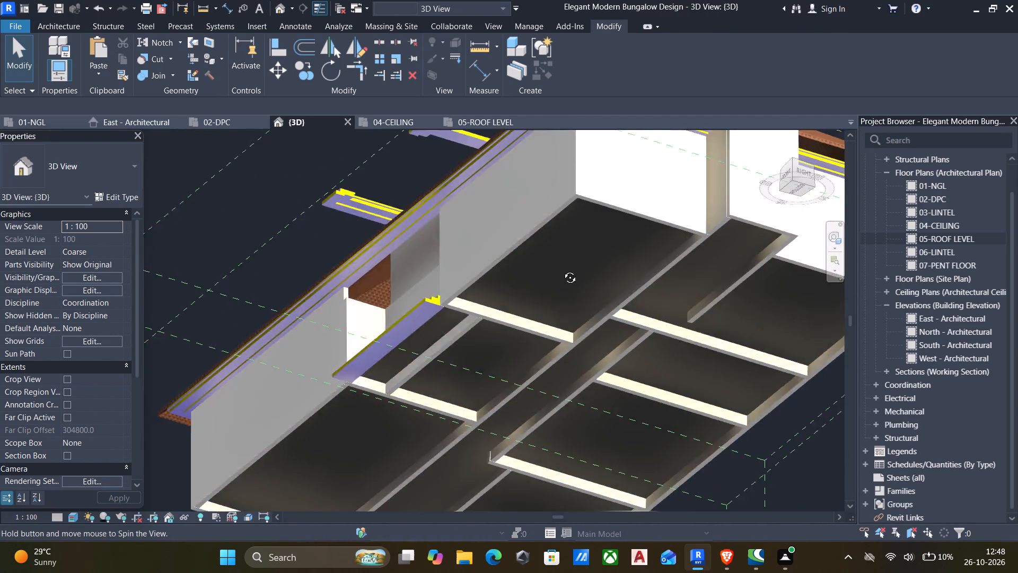
middle_click_drag(562, 270, 577, 266, "shift")
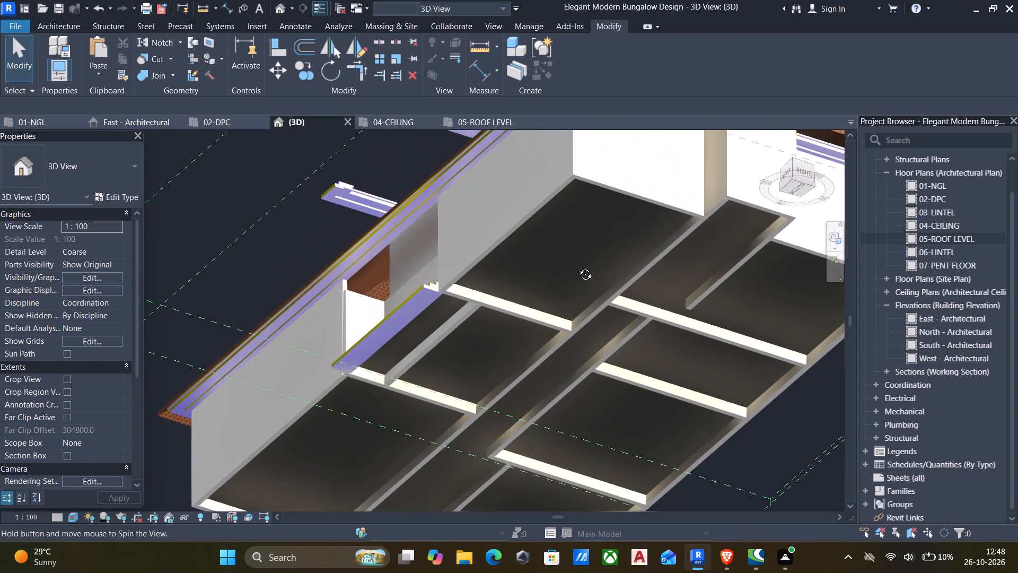
middle_click_drag(577, 266, 616, 411, "shift")
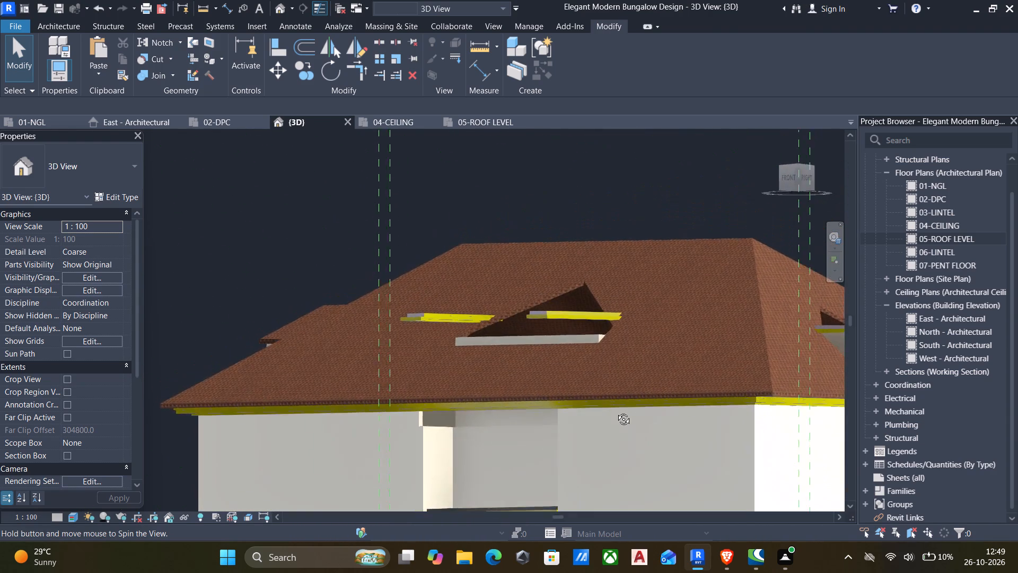
middle_click_drag(616, 411, 622, 423, "shift")
Set the recessed front entrance wall's base constraint to 06-LINTEL and top constraint to 07-PENT FLOOR, and deselect it.
left_click(547, 445)
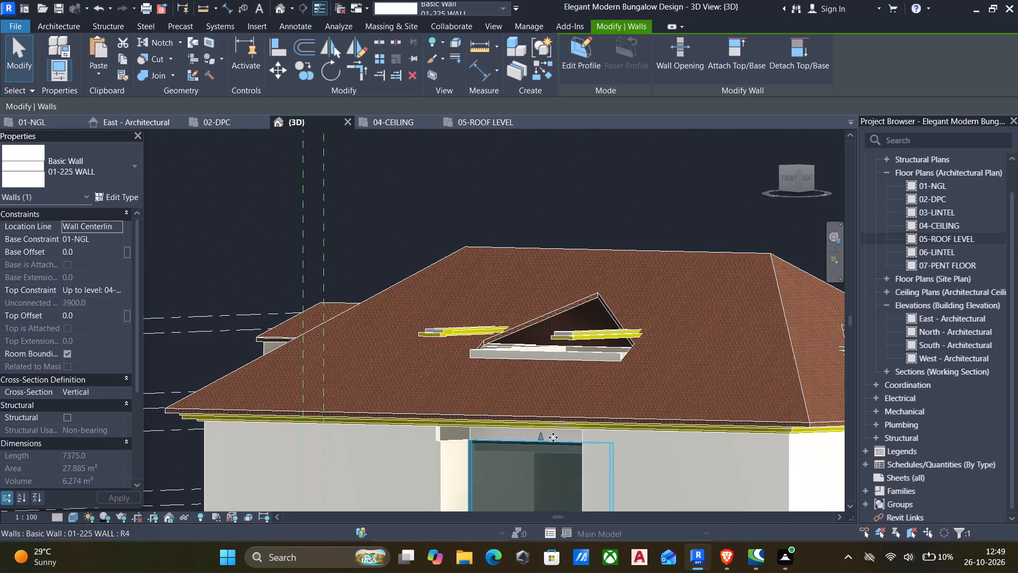
middle_click_drag(553, 437, 578, 325)
scroll(552, 437, "down", 1)
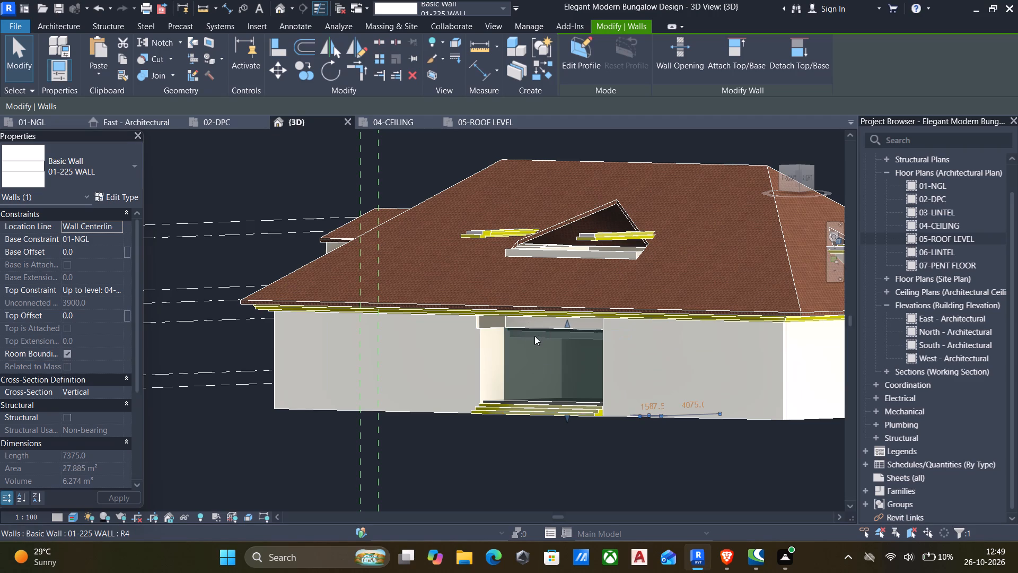
left_click(118, 241)
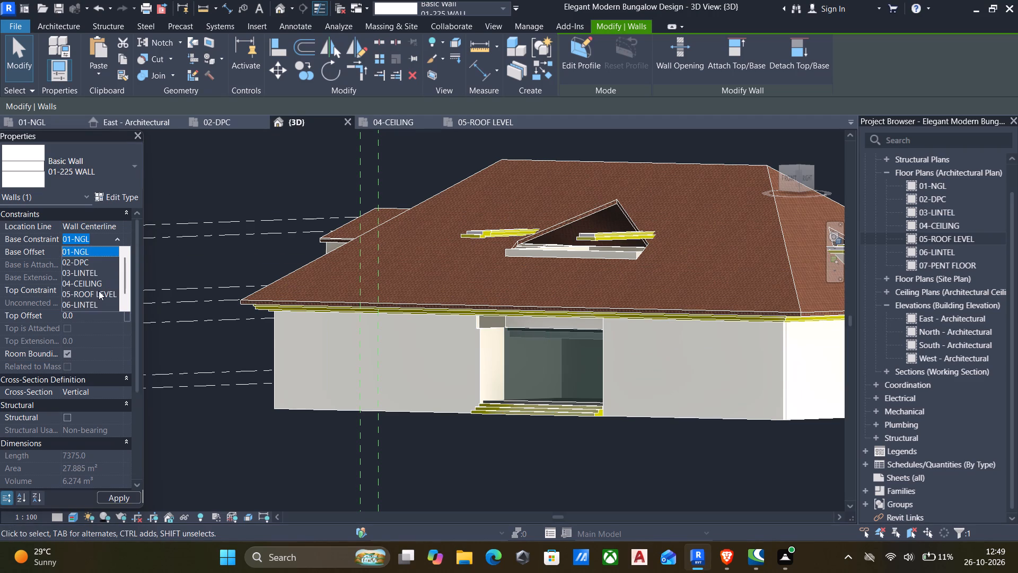
left_click(101, 286)
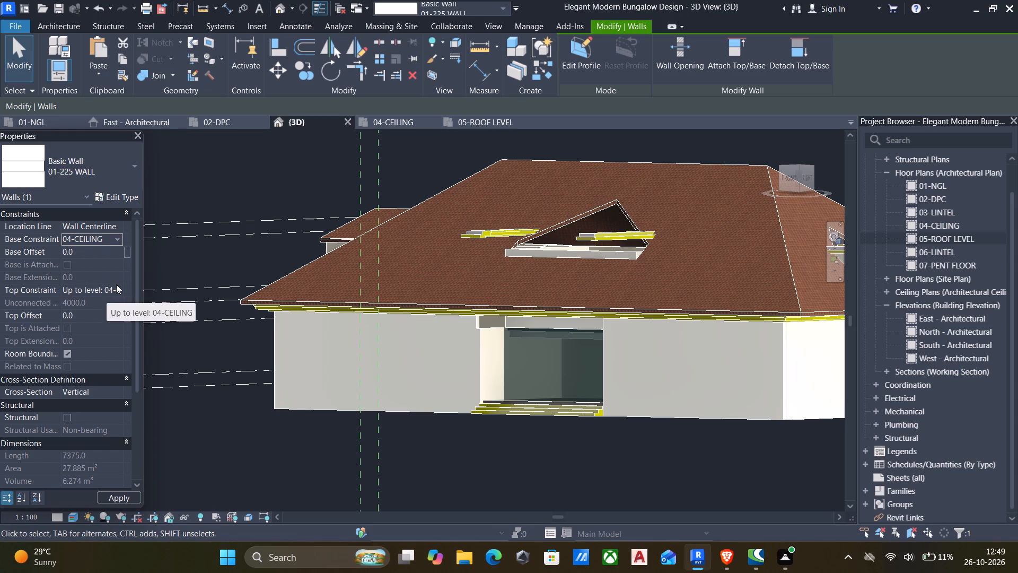
left_click(116, 284)
left_click(129, 355)
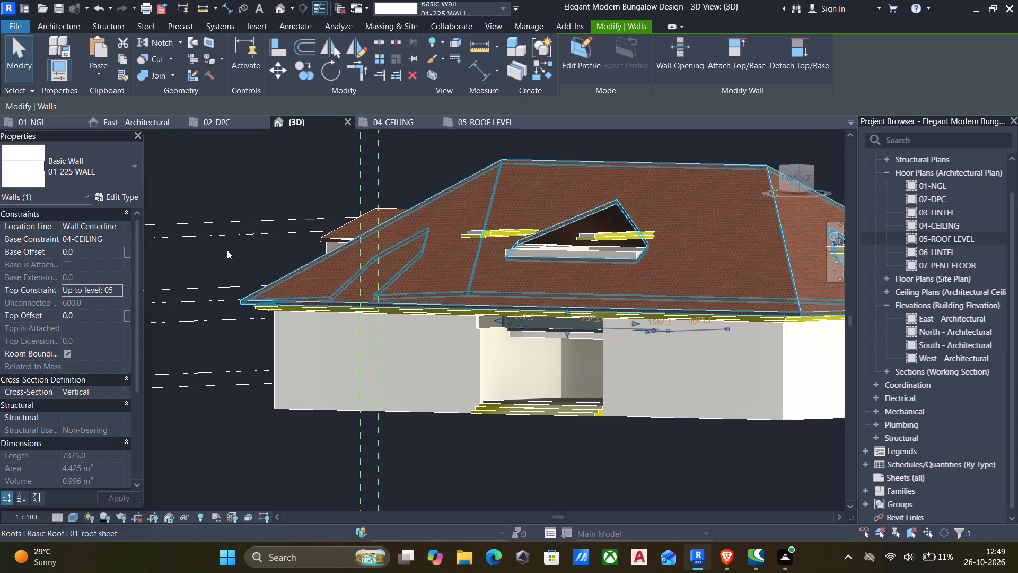
left_click(114, 291)
scroll(104, 339, "down", 5)
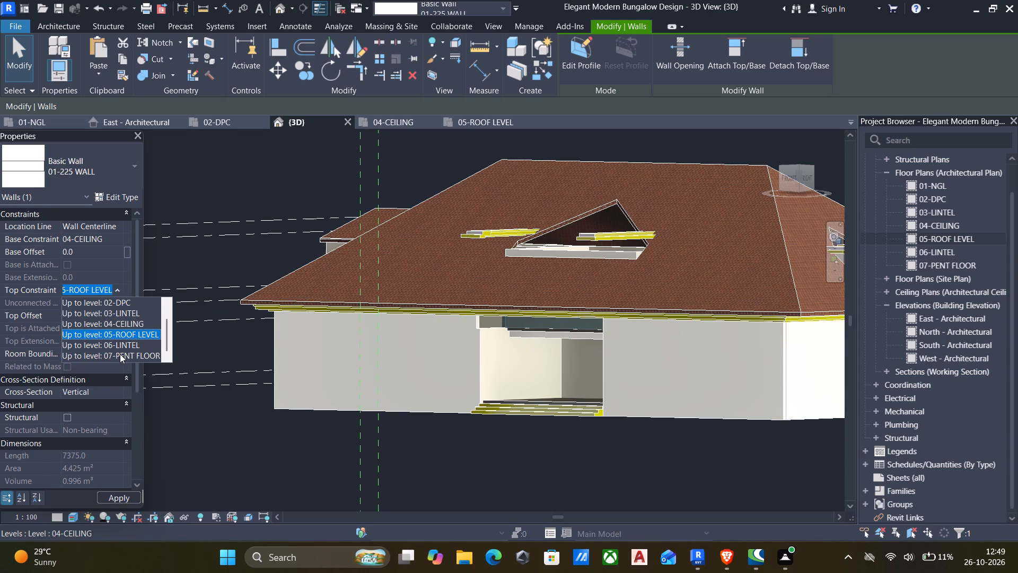
left_click(123, 352)
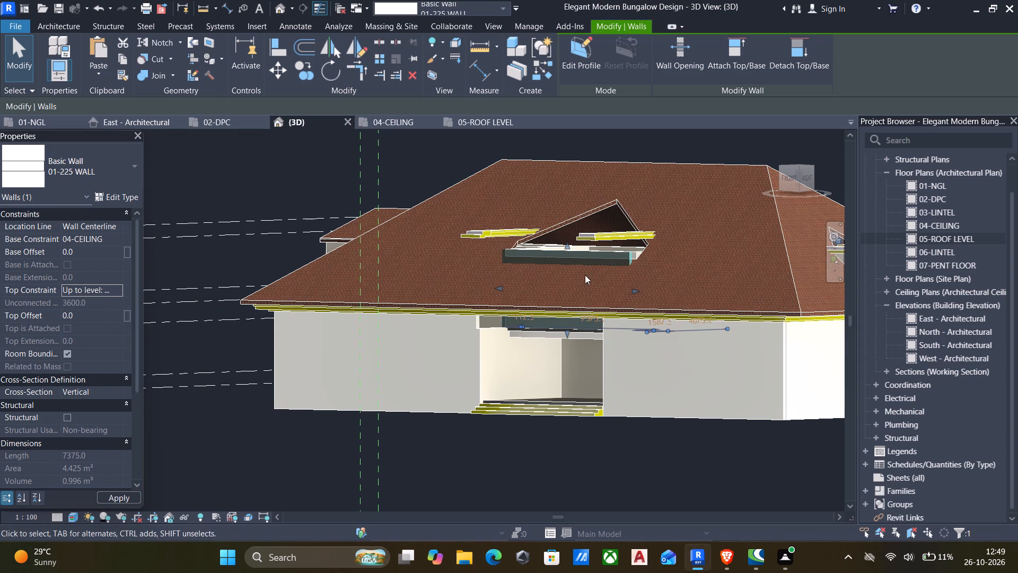
left_click(117, 241)
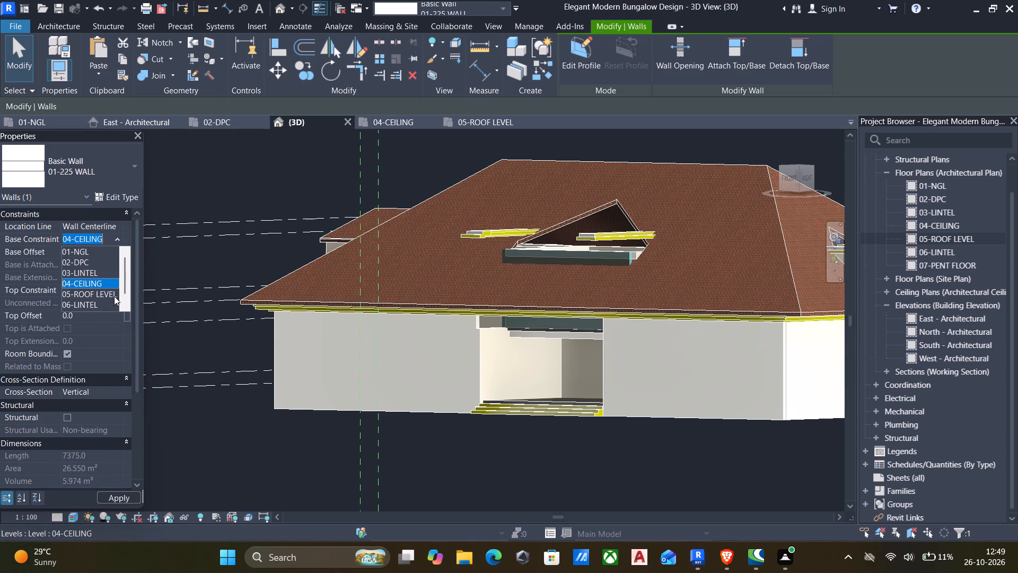
scroll(96, 301, "down", 4)
left_click(96, 293)
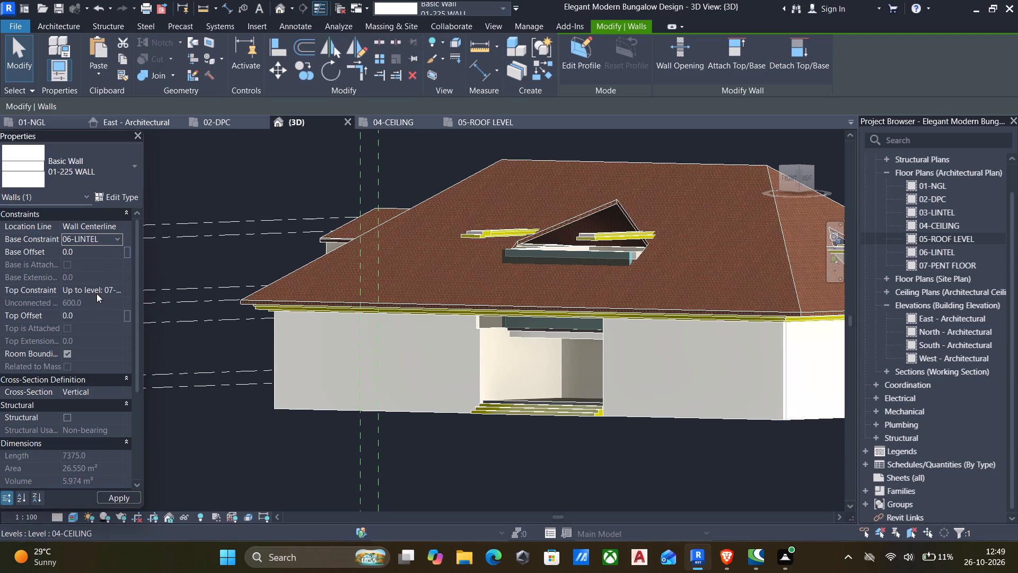
scroll(661, 290, "up", 4)
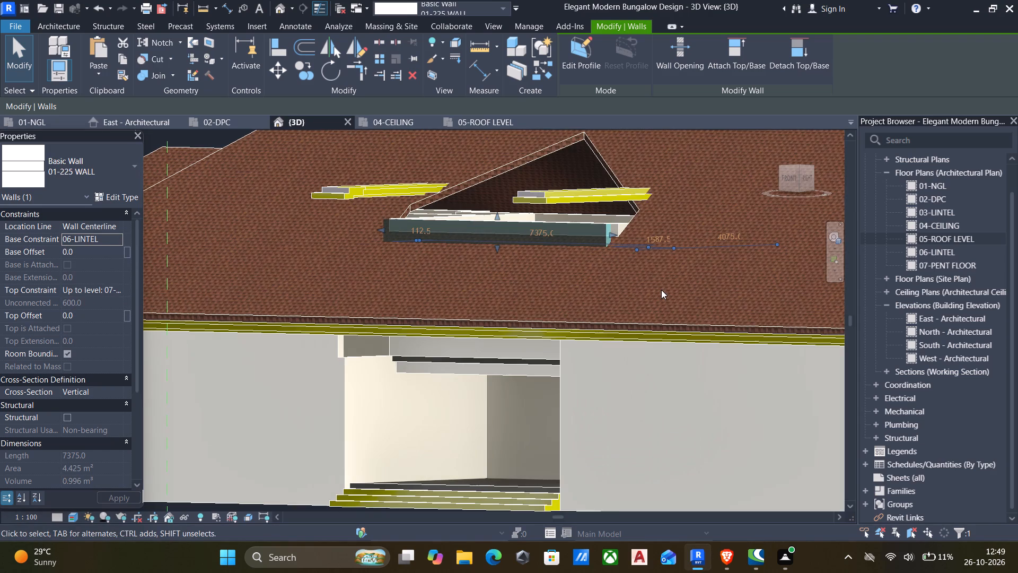
key("Escape")
Examine the bungalow's front entrance recess, dormer opening and roof from several angles.
scroll(599, 383, "down", 2)
middle_click_drag(589, 389, 664, 337, "shift")
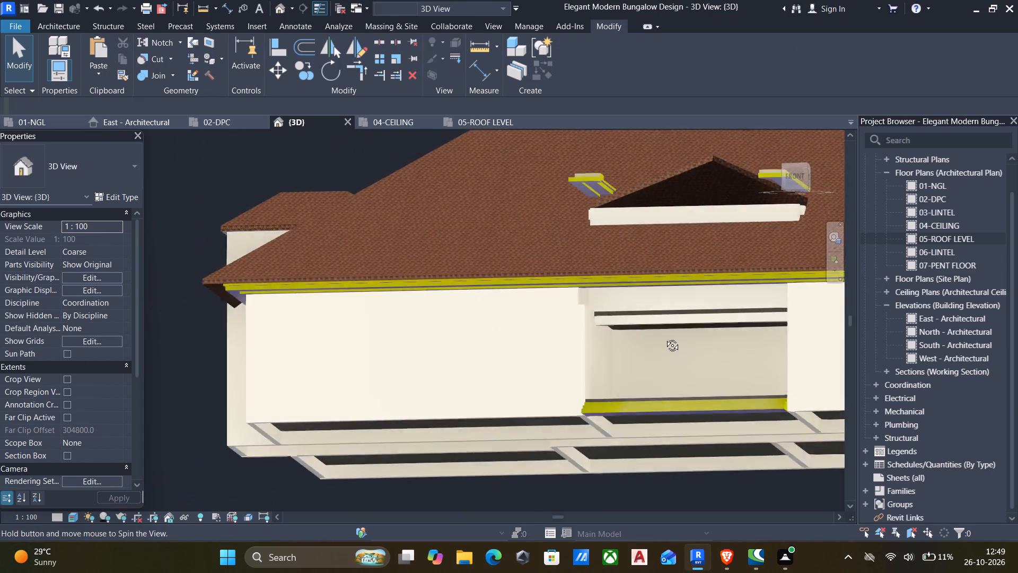
middle_click_drag(664, 337, 607, 390, "shift")
scroll(612, 392, "down", 7)
middle_click_drag(602, 387, 592, 384)
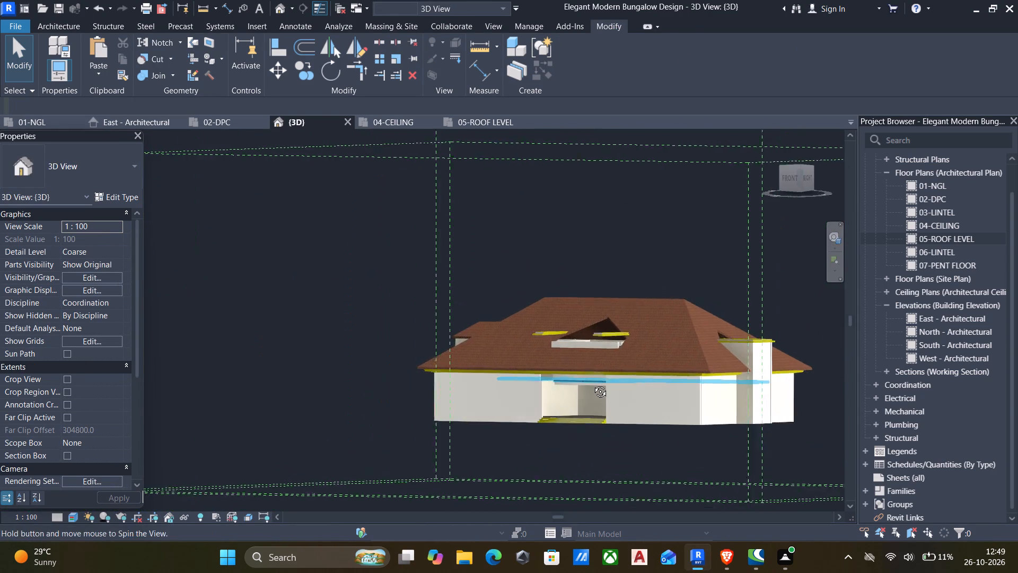
middle_click_drag(592, 384, 592, 383)
scroll(590, 387, "up", 5)
middle_click_drag(562, 409, 601, 413, "shift")
scroll(601, 414, "down", 6)
middle_click_drag(600, 412, 580, 355)
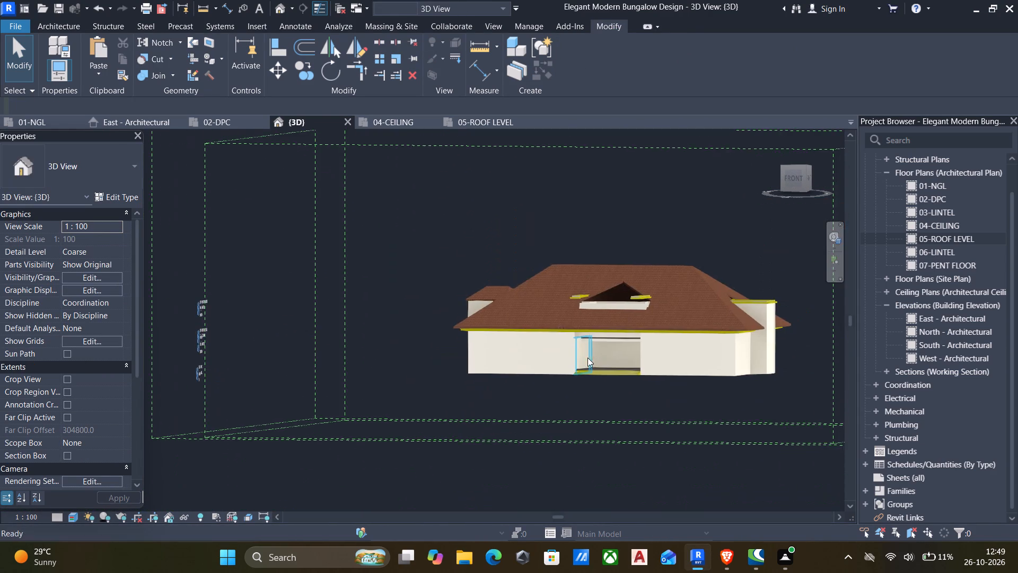
scroll(593, 361, "up", 3)
scroll(621, 284, "up", 1, "shift")
middle_click_drag(621, 284, 512, 394, "shift")
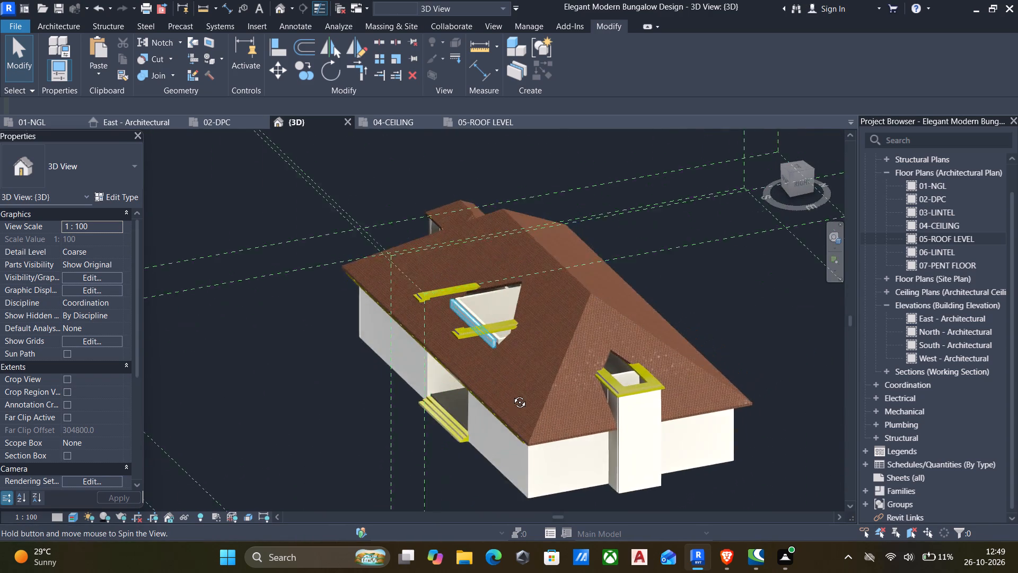
middle_click_drag(512, 394, 599, 318, "shift")
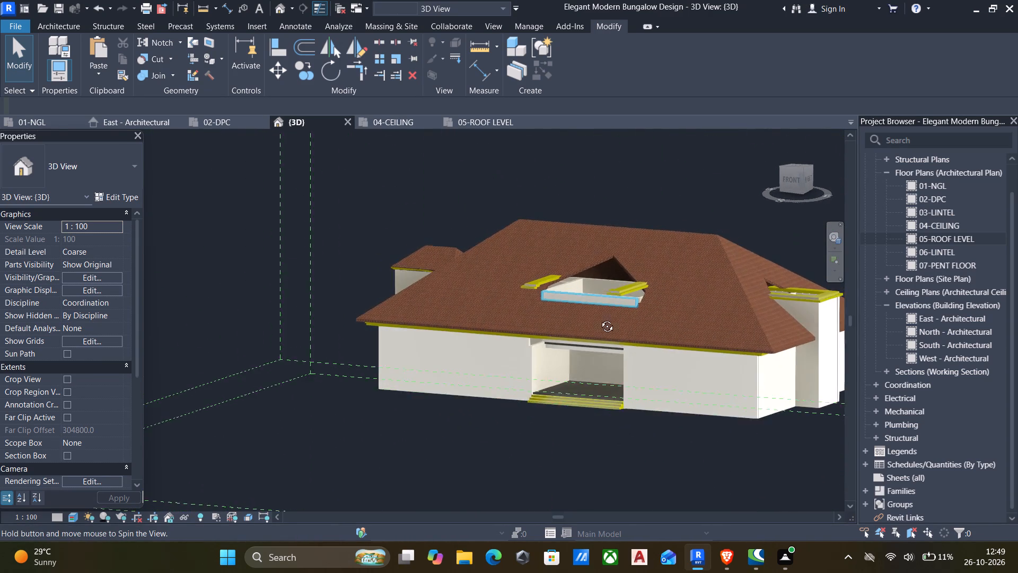
middle_click_drag(599, 318, 462, 478, "shift")
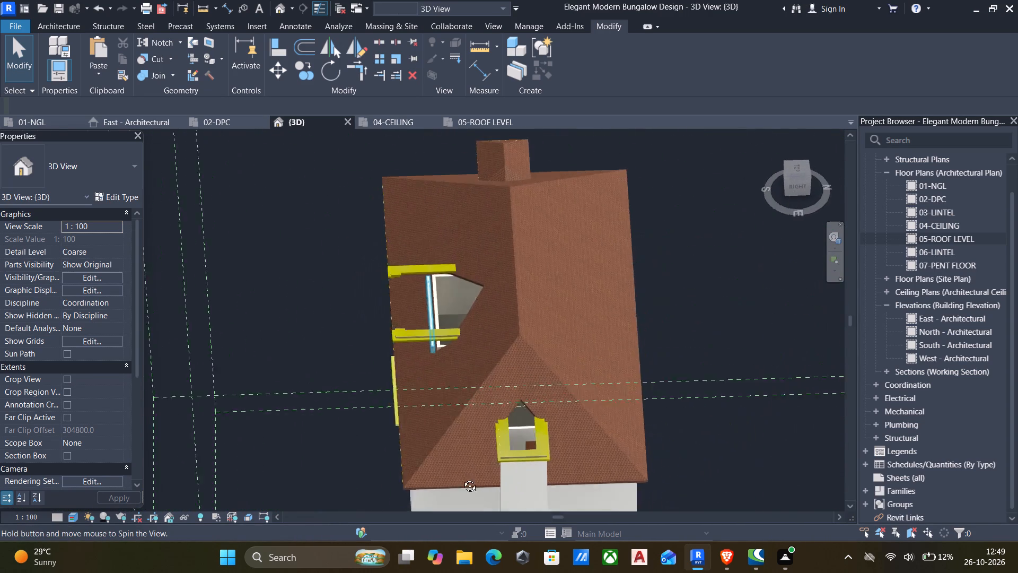
middle_click_drag(462, 478, 452, 465, "shift")
middle_click_drag(463, 441, 543, 385, "shift")
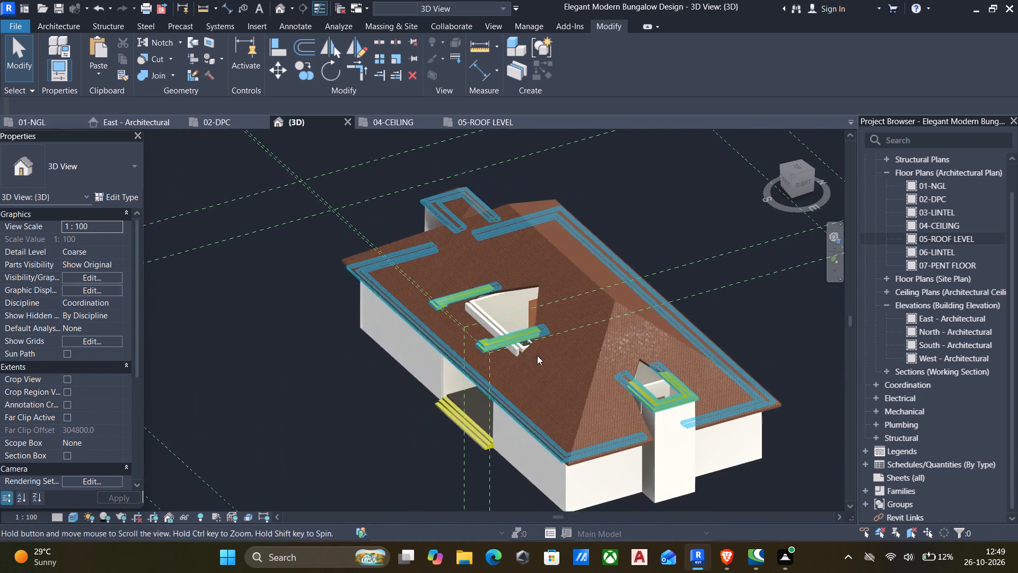
Set the wall inside the front dormer opening to base constraint 02-DPC and top constraint 04-CEILING.
scroll(485, 284, "up", 5)
left_click(491, 340)
scroll(476, 349, "down", 7)
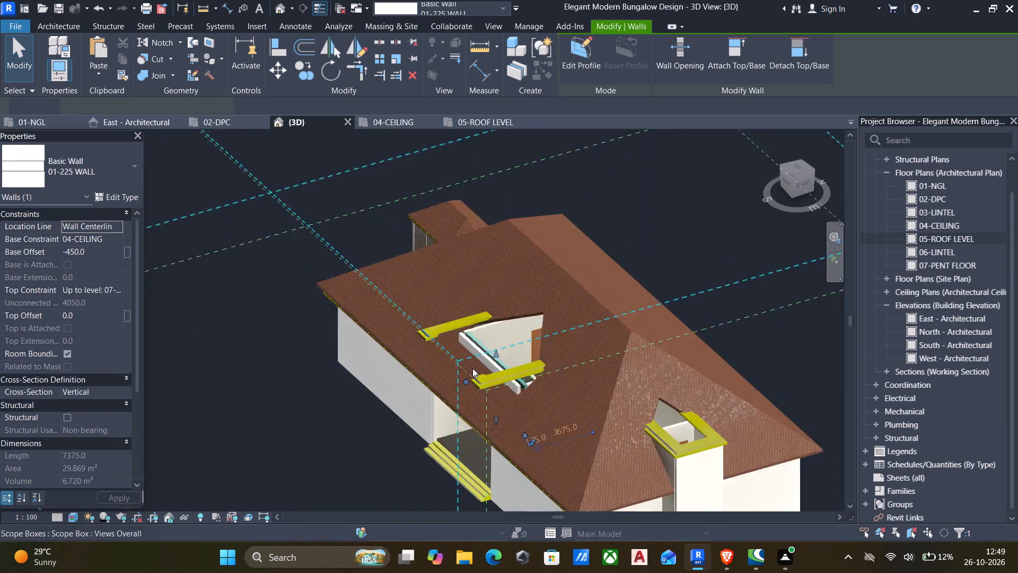
middle_click_drag(469, 377, 572, 266)
scroll(512, 421, "up", 1)
middle_click_drag(486, 439, 520, 376)
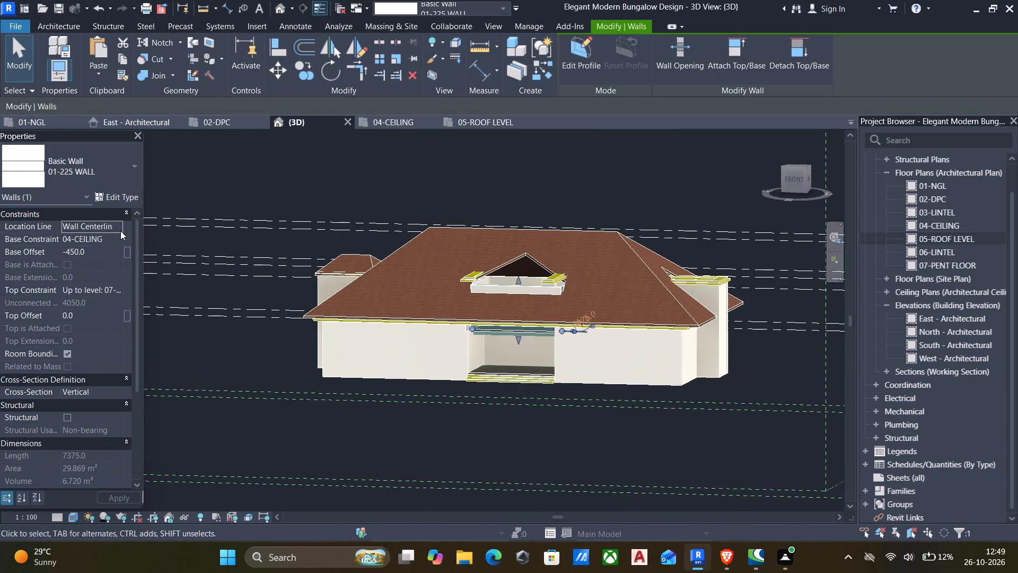
left_click(118, 226)
scroll(92, 284, "down", 5)
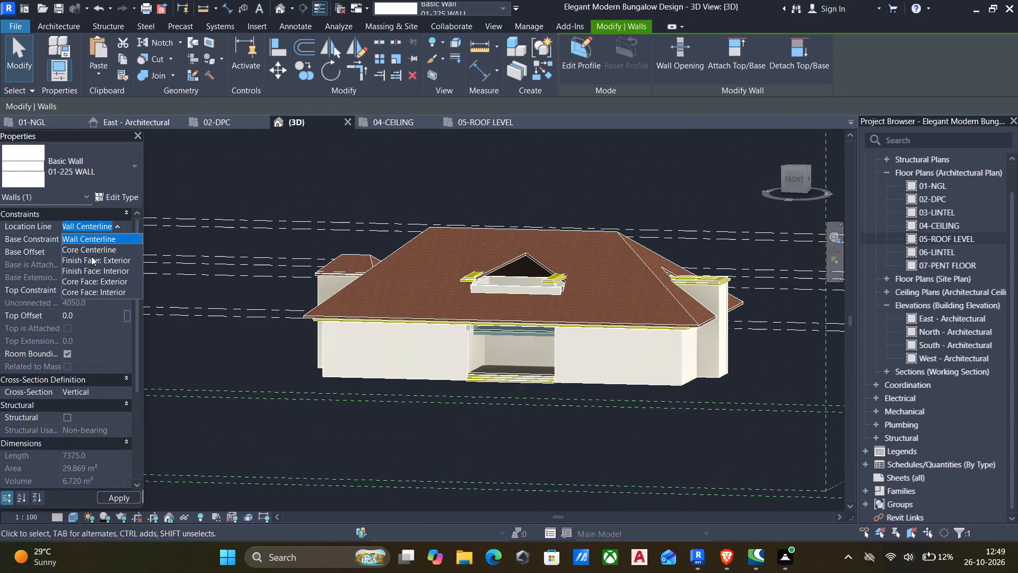
scroll(91, 256, "up", 6)
left_click(117, 227)
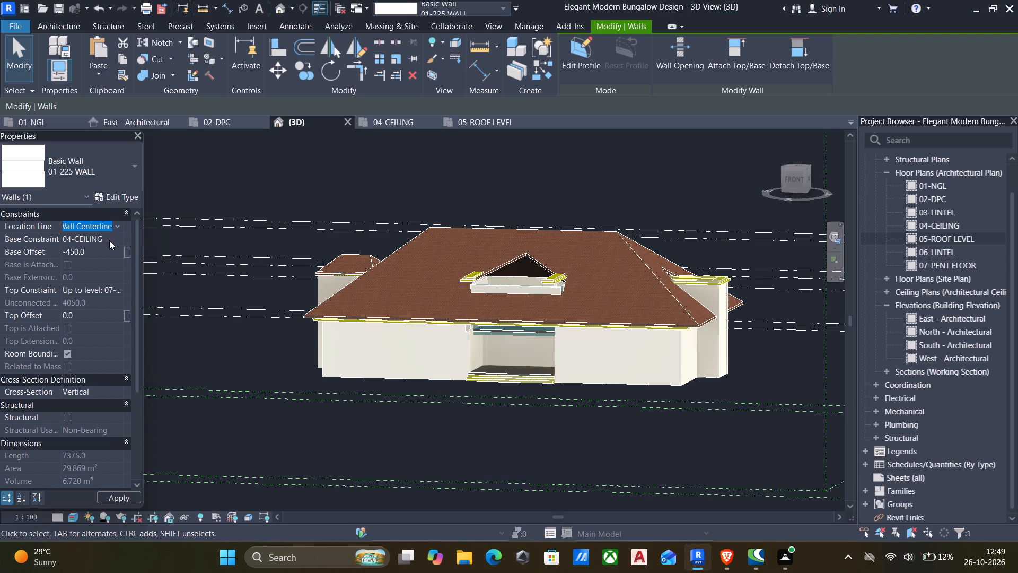
left_click(113, 238)
scroll(99, 275, "down", 5)
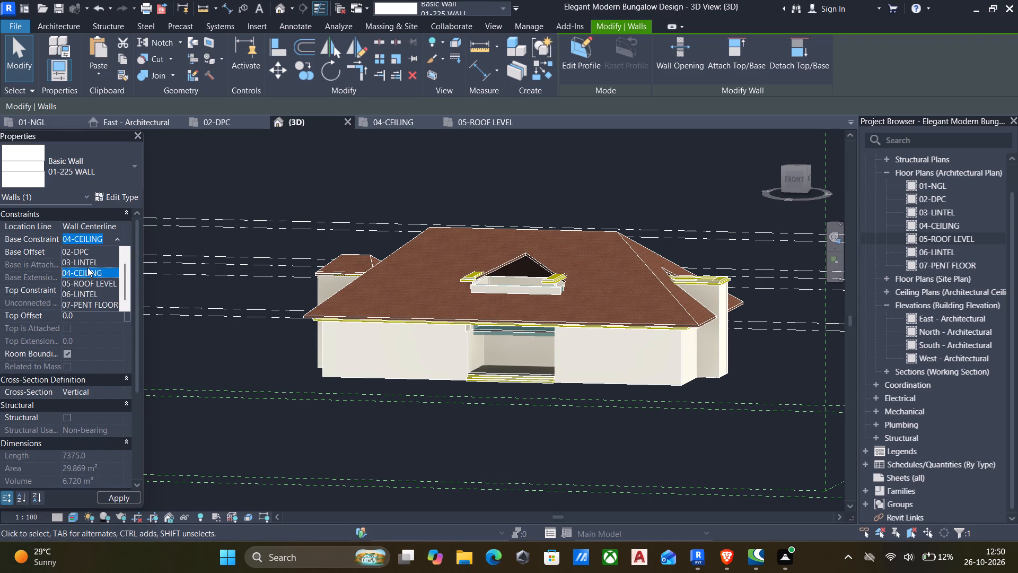
left_click(99, 252)
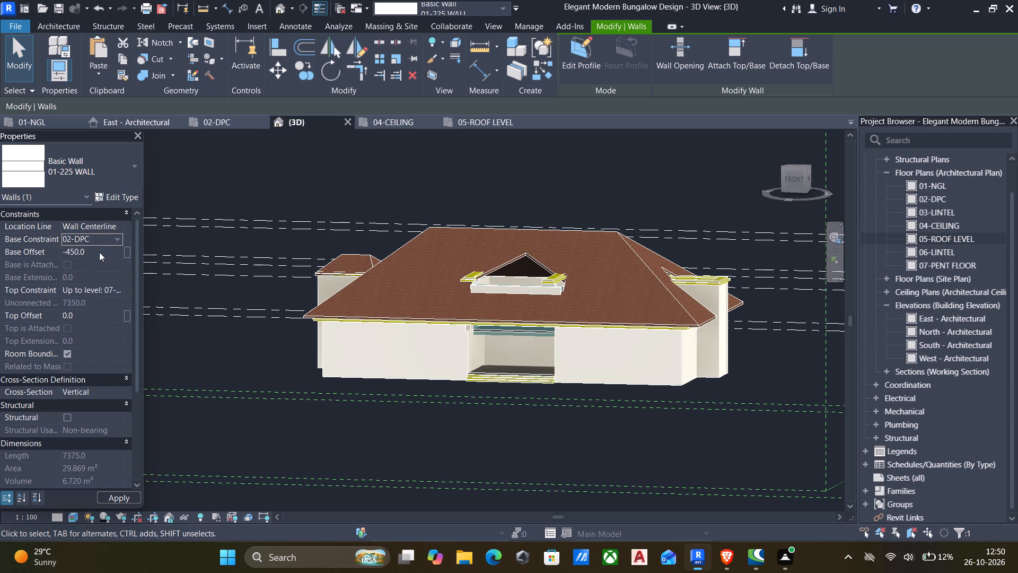
left_click(115, 288)
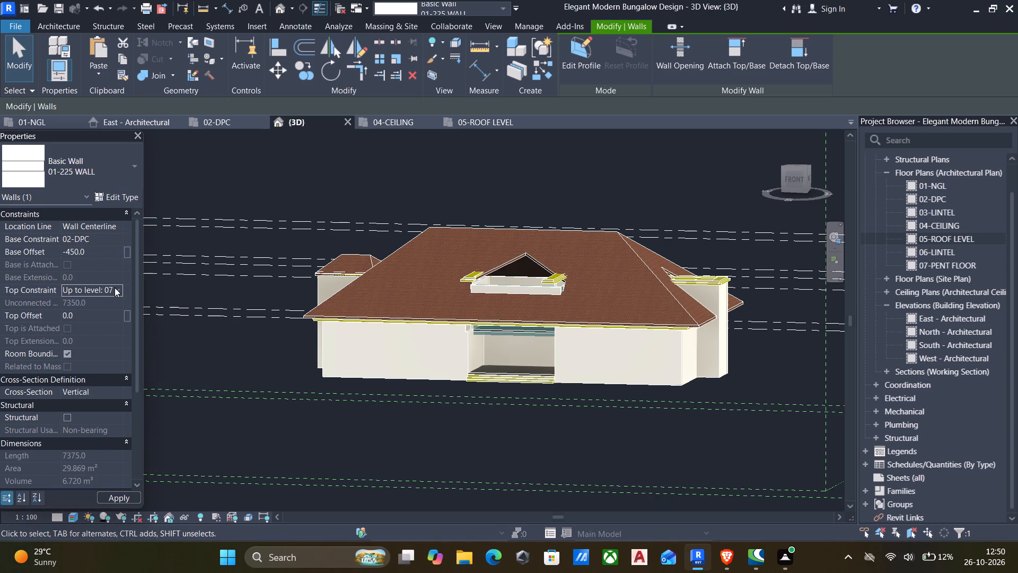
scroll(117, 343, "down", 3)
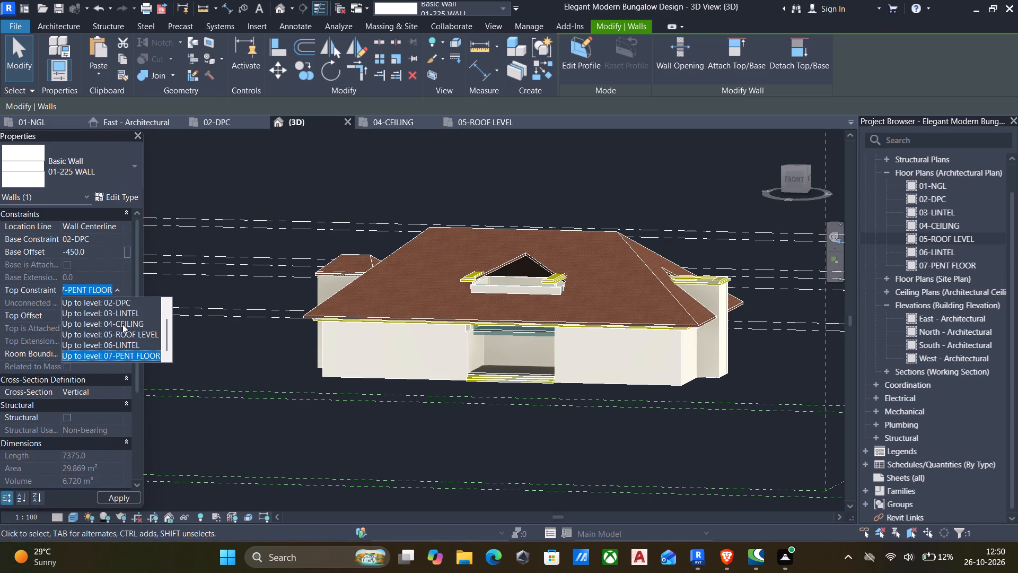
left_click(122, 324)
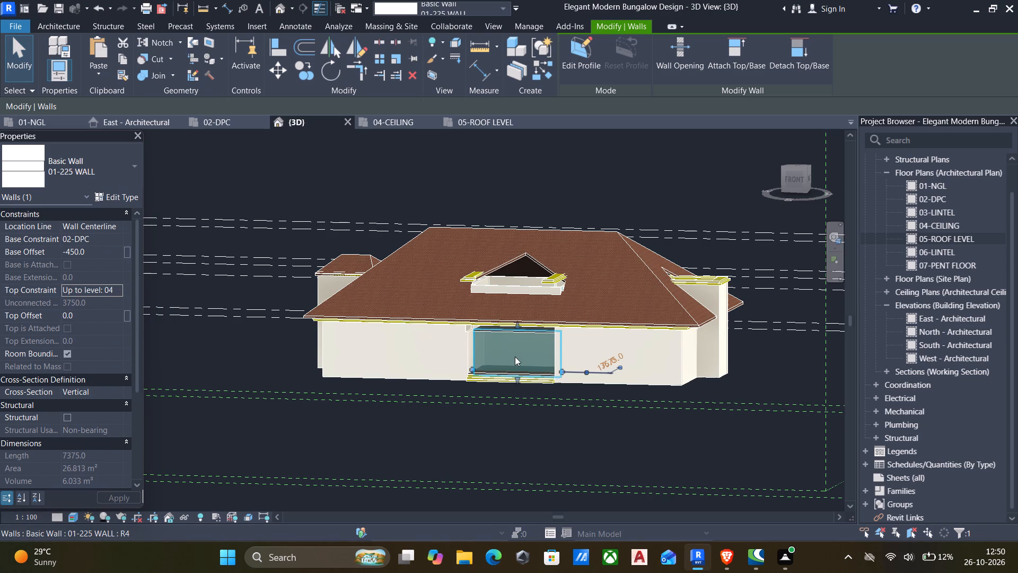
Set the same wall's base offset to 0 and its top constraint to 05-ROOF LEVEL, and deselect it.
left_click(101, 253)
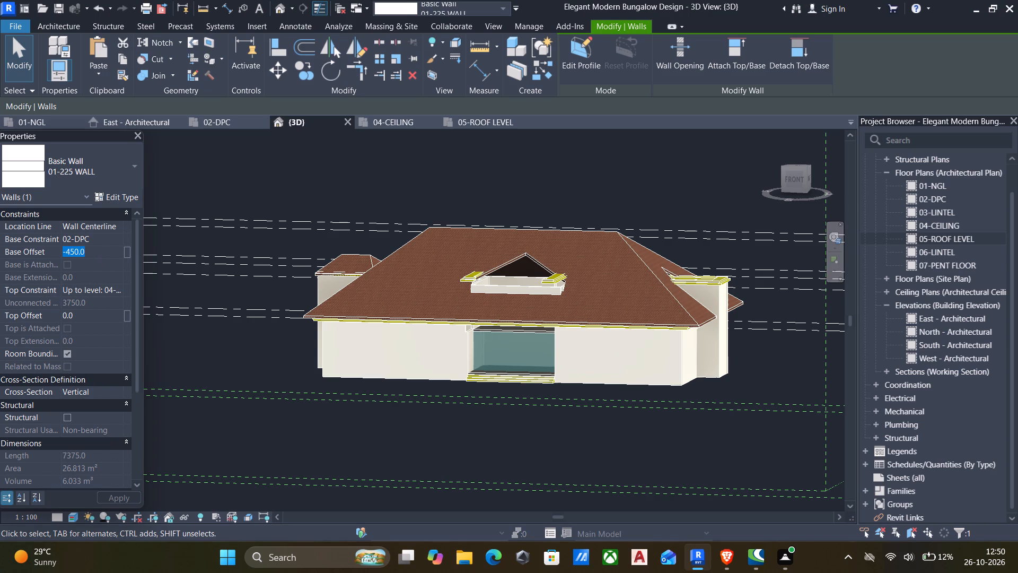
key("0")
scroll(1017, 407, "up", 4)
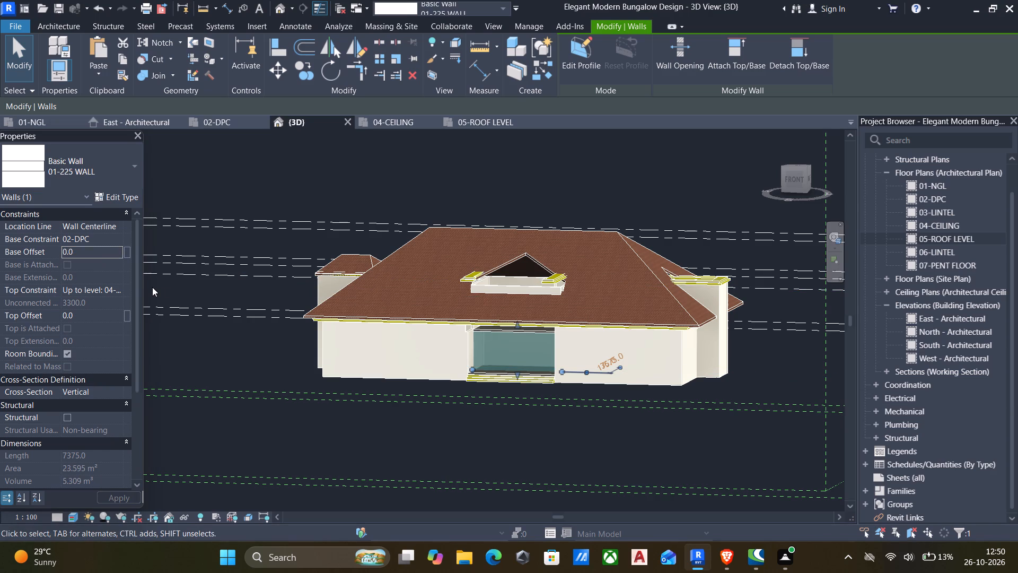
left_click(115, 289)
scroll(96, 325, "down", 3)
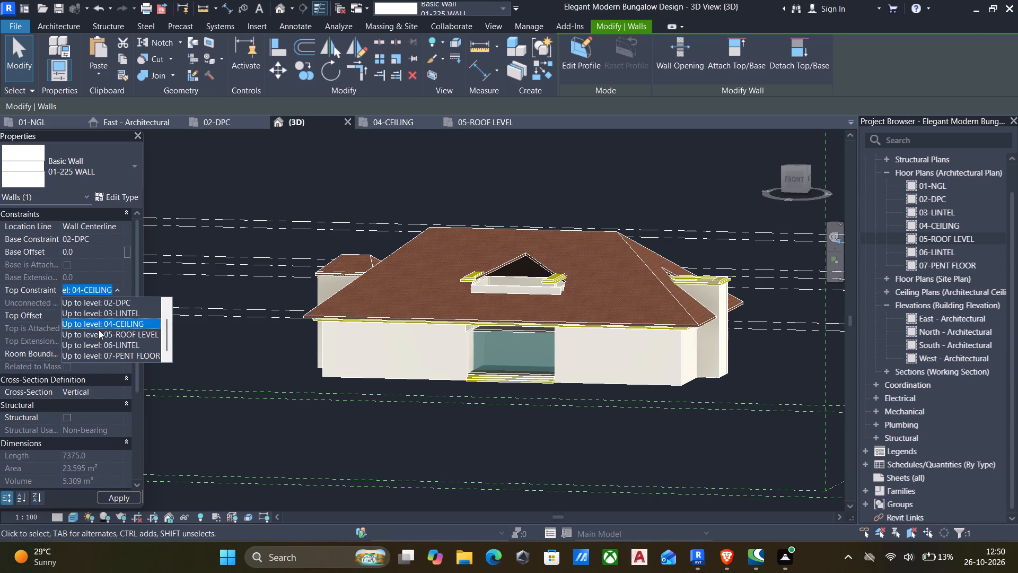
left_click(108, 335)
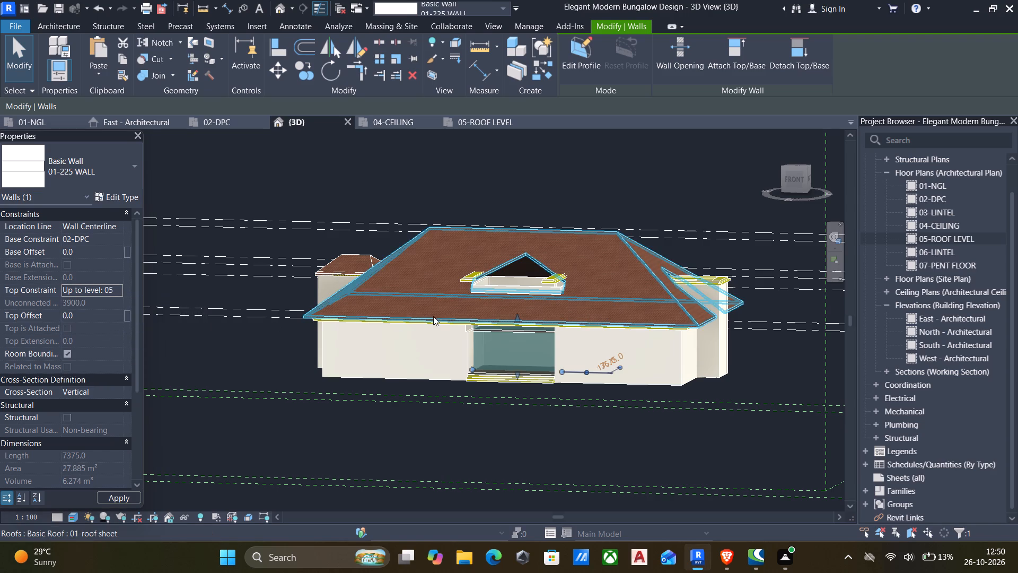
key("Escape")
Examine the entrance recess, the foundation underside and the front dormer opening from below, the front and above.
scroll(495, 338, "up", 3)
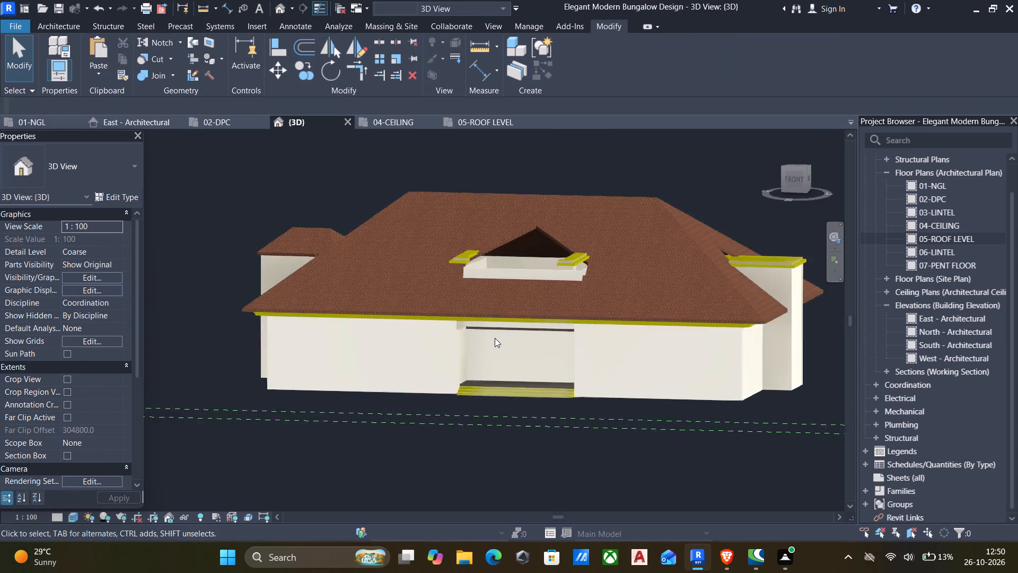
scroll(495, 338, "up", 3)
scroll(503, 327, "down", 5)
middle_click_drag(499, 327, 485, 249, "shift")
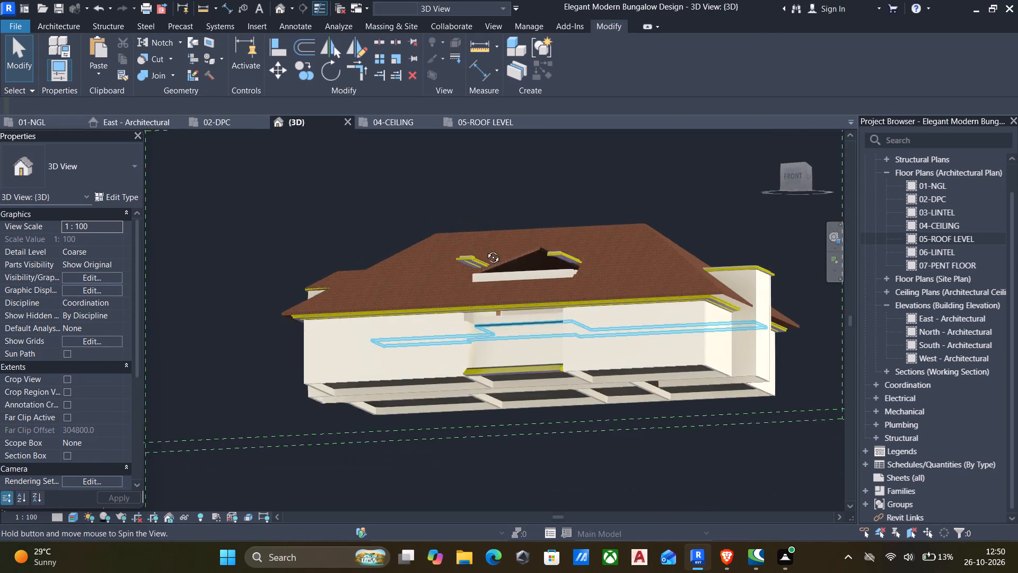
middle_click_drag(485, 249, 426, 275, "shift")
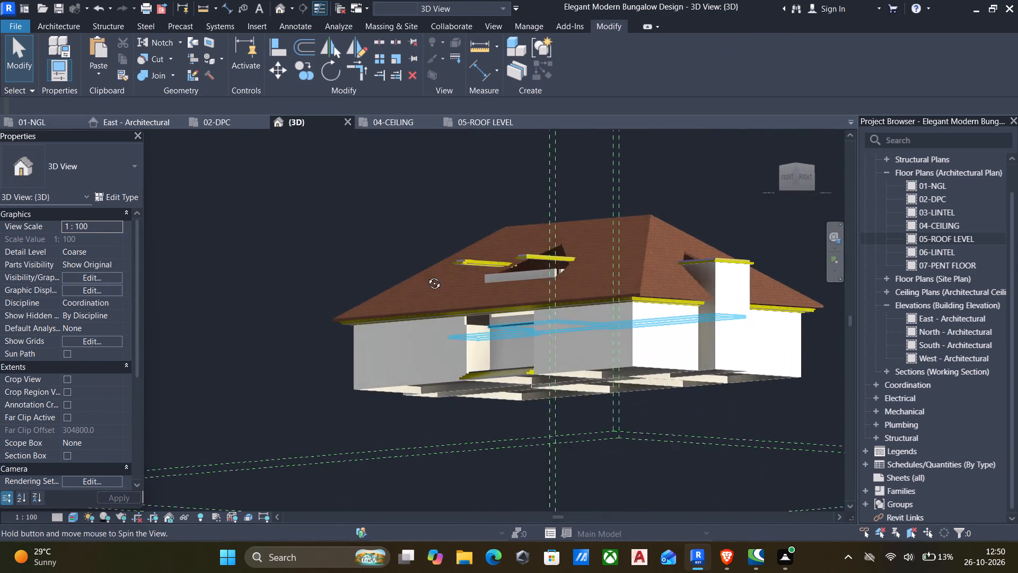
middle_click_drag(426, 275, 514, 315, "shift")
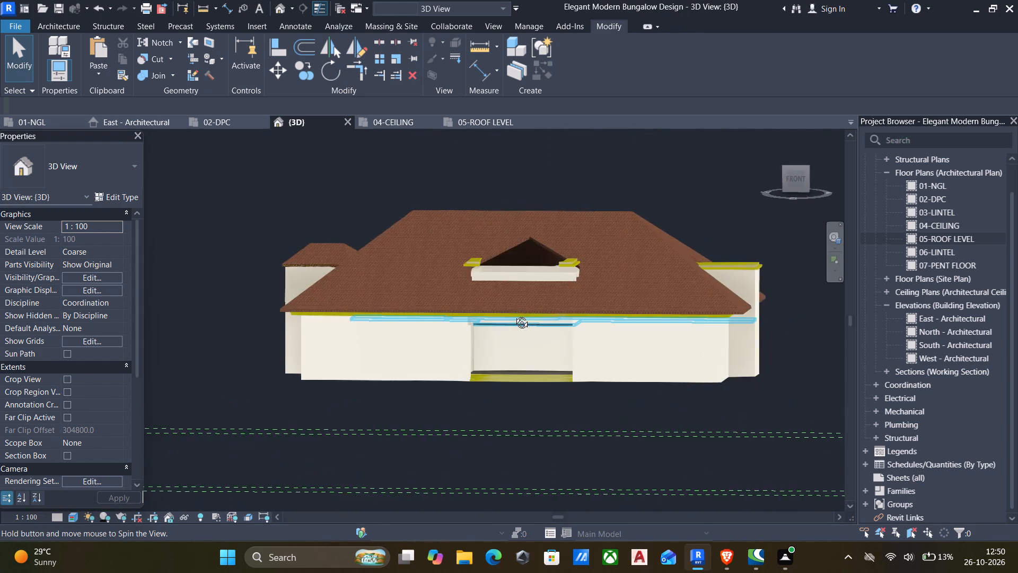
middle_click_drag(514, 315, 353, 436, "shift")
scroll(417, 410, "up", 1)
scroll(514, 323, "up", 1)
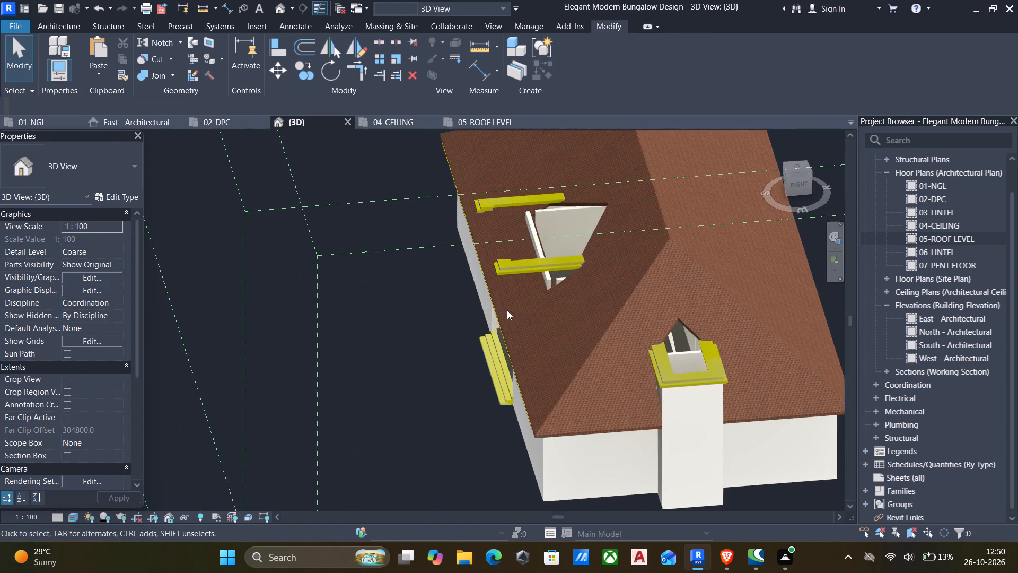
Open the main roof's footprint for editing and view it in plan from above.
middle_click_drag(489, 303, 618, 402, "shift")
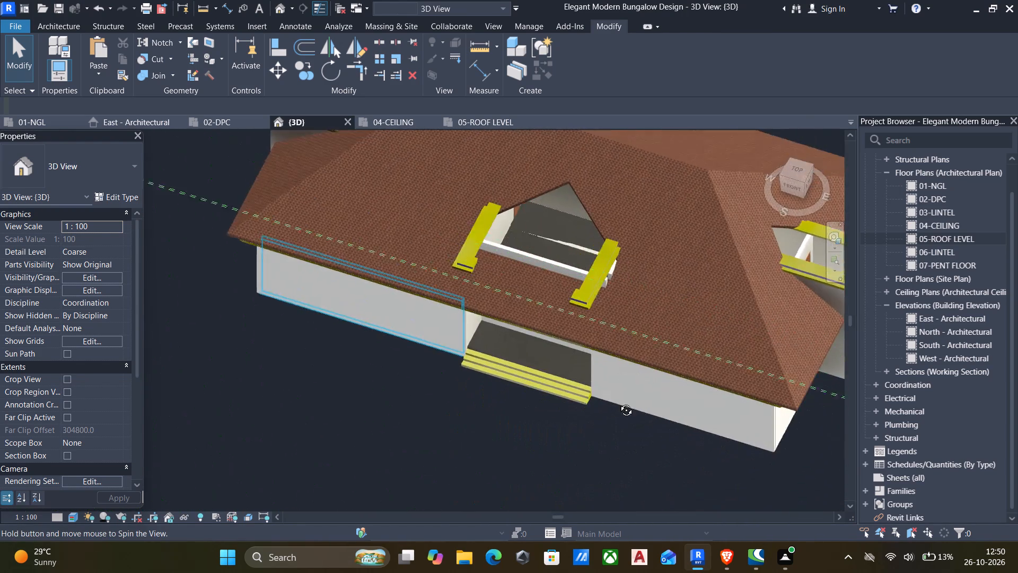
middle_click_drag(618, 402, 849, 315, "shift")
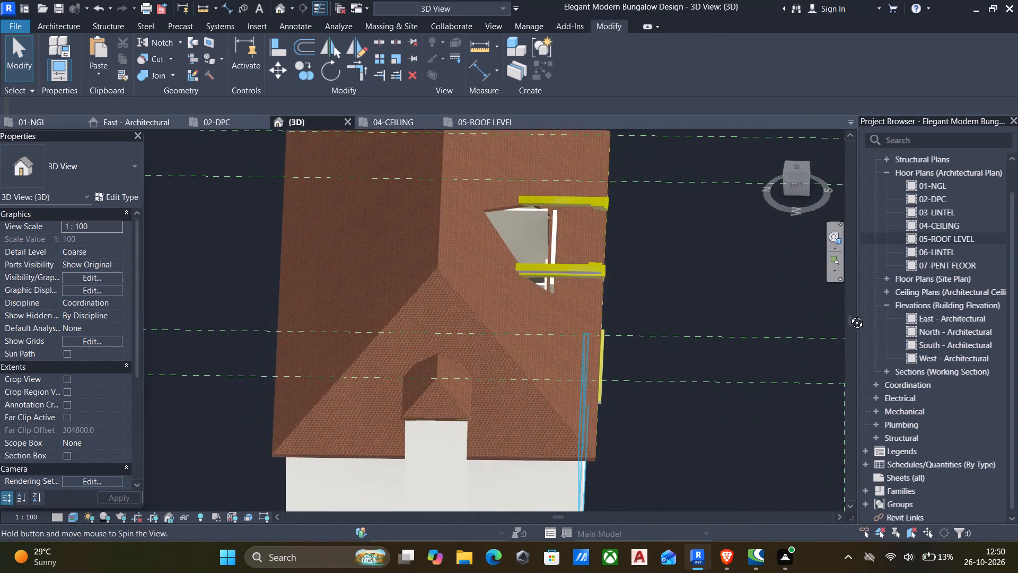
middle_click_drag(849, 315, 864, 307, "shift")
scroll(634, 233, "up", 4)
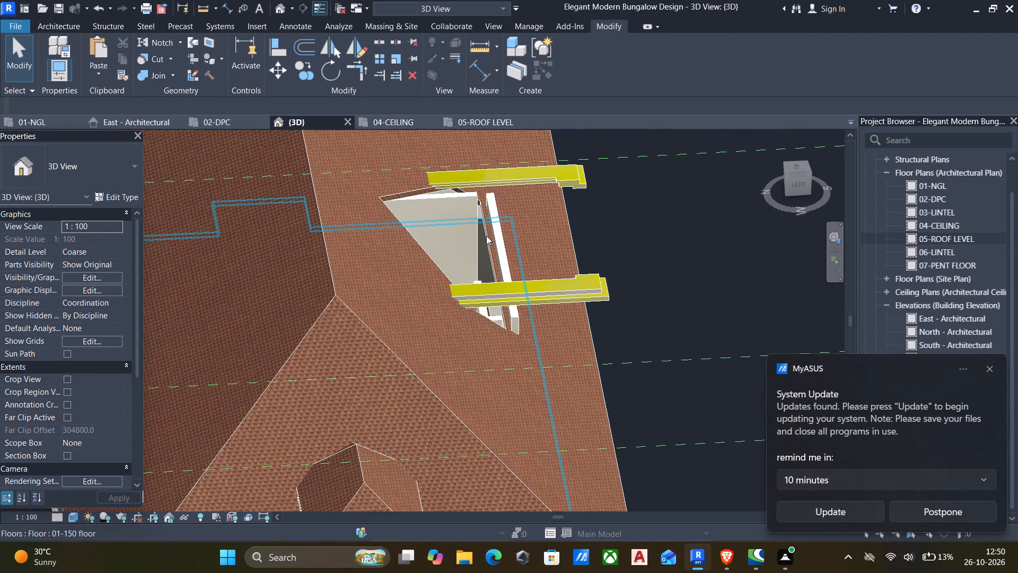
left_click(493, 241)
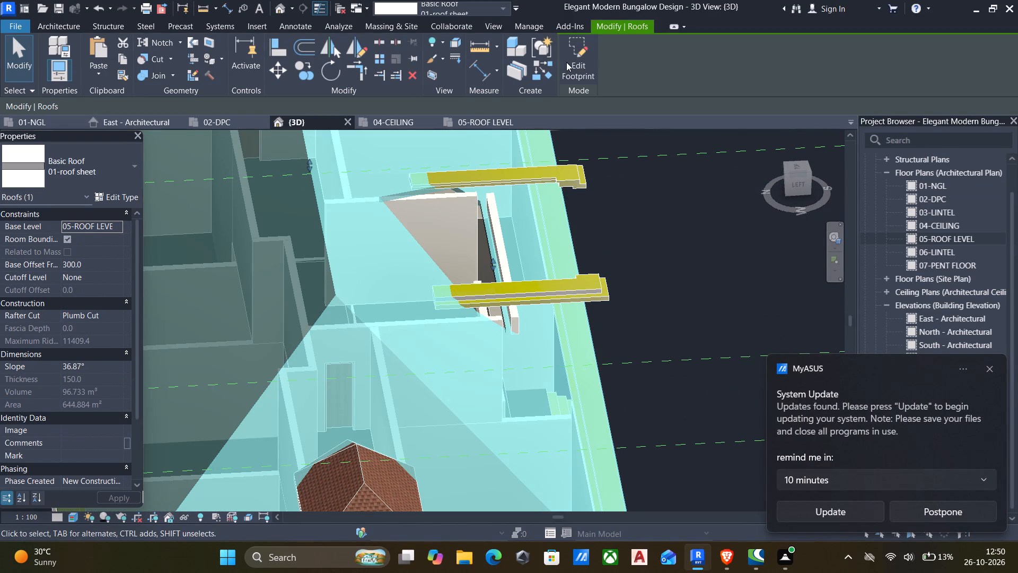
left_click(580, 53)
left_click(799, 165)
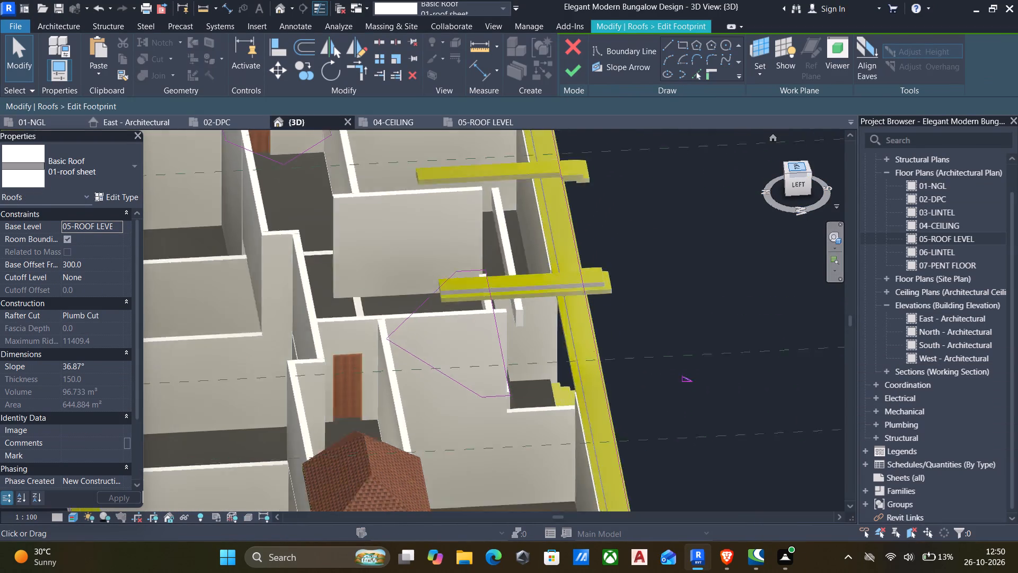
Align the front line of the dormer opening's sketch with the outer face of the front dormer wall, and finish the footprint.
scroll(511, 275, "up", 6)
scroll(410, 343, "up", 6)
scroll(408, 294, "up", 1)
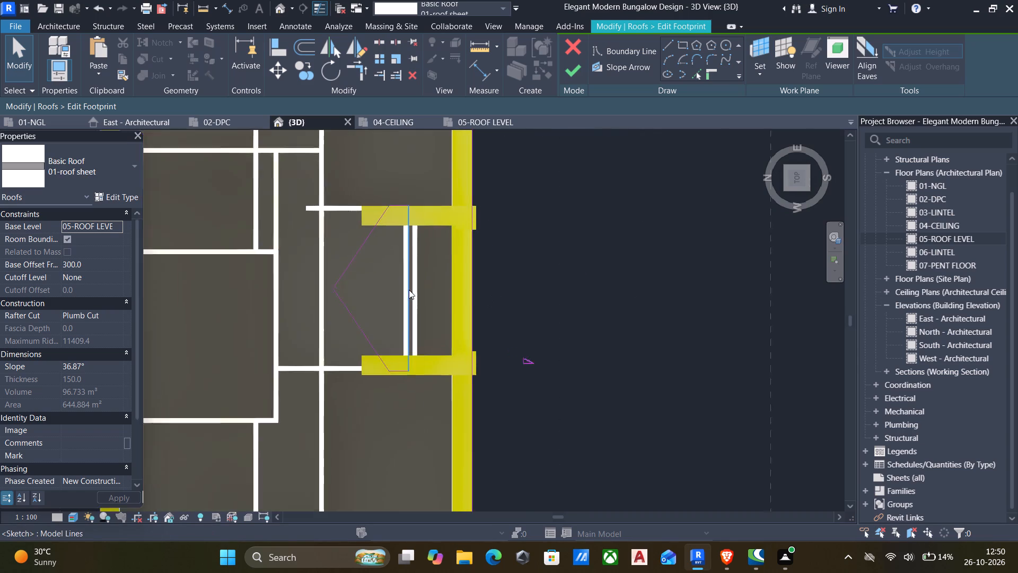
scroll(409, 290, "up", 2)
scroll(423, 233, "up", 4)
scroll(375, 233, "down", 5)
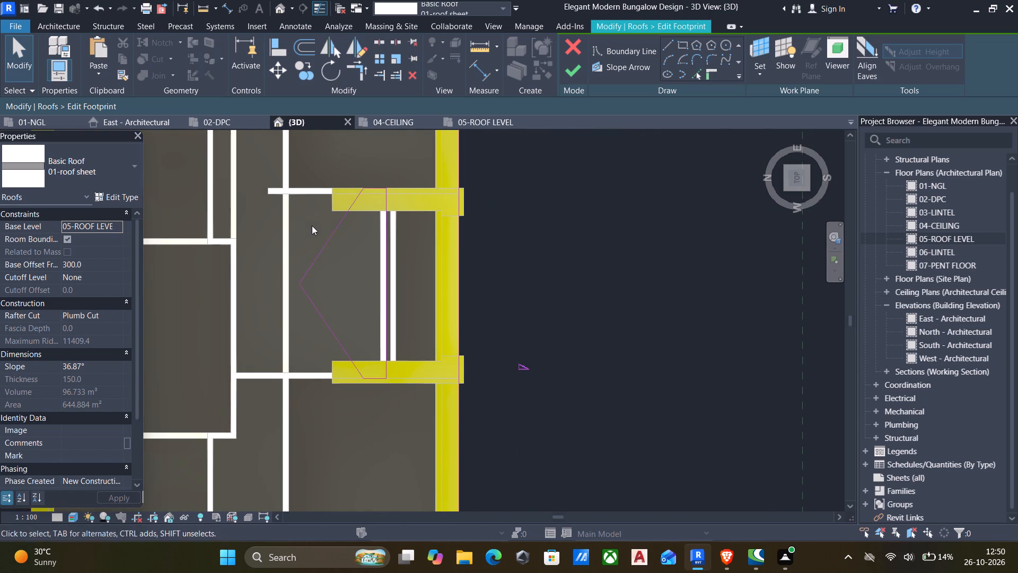
left_click(387, 199)
key("a")
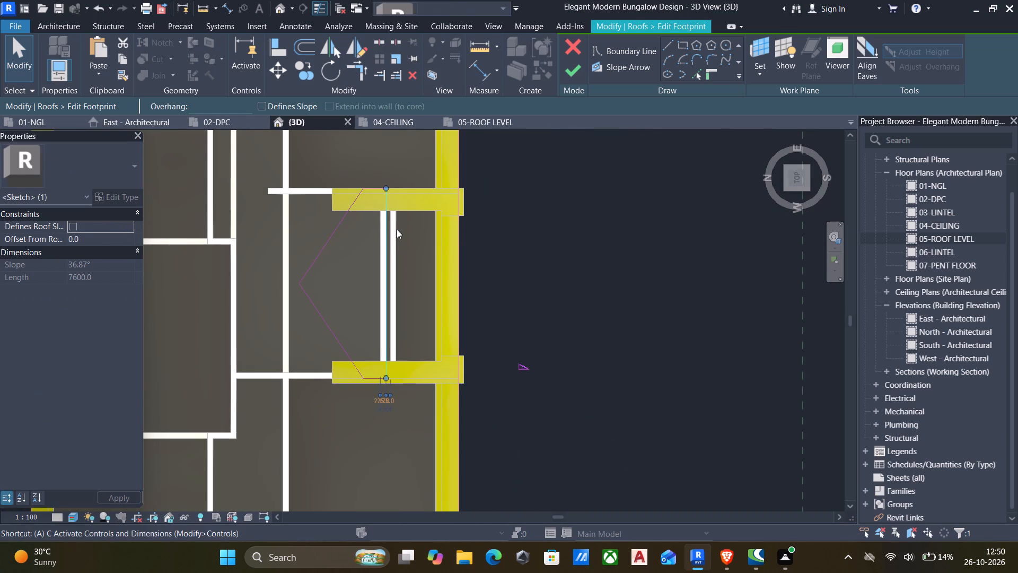
key("l")
left_click(397, 245)
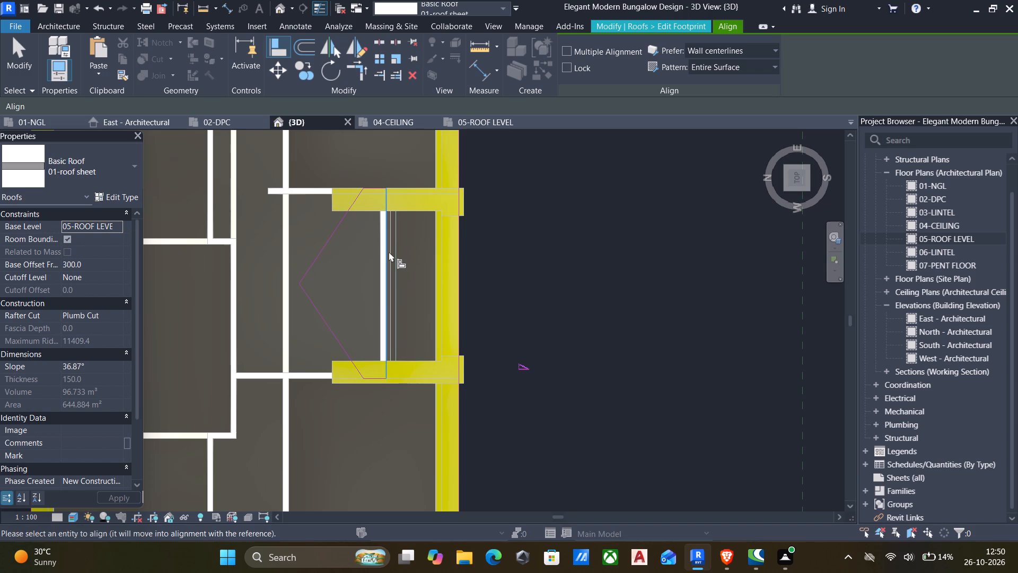
left_click(388, 253)
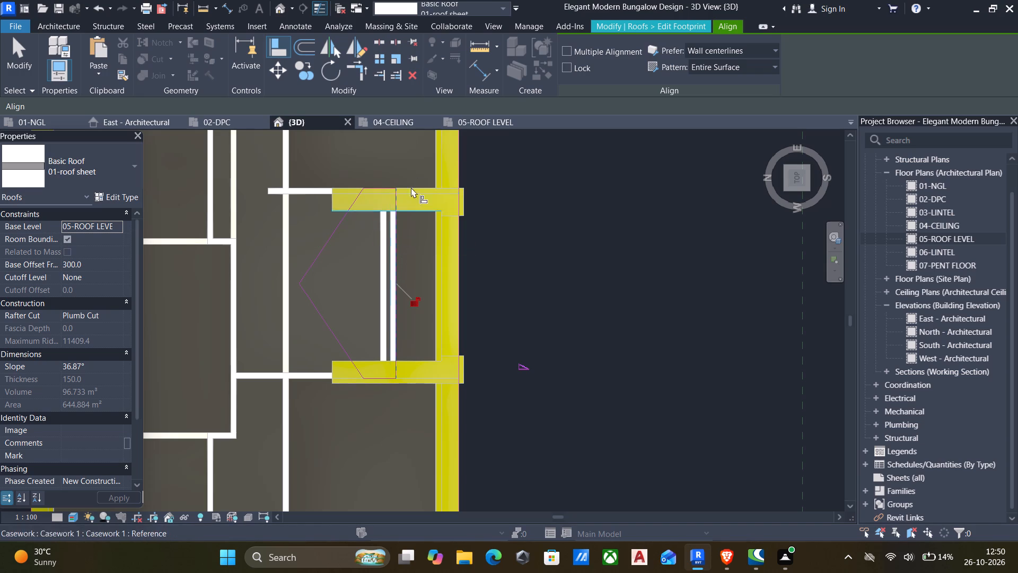
key("Escape")
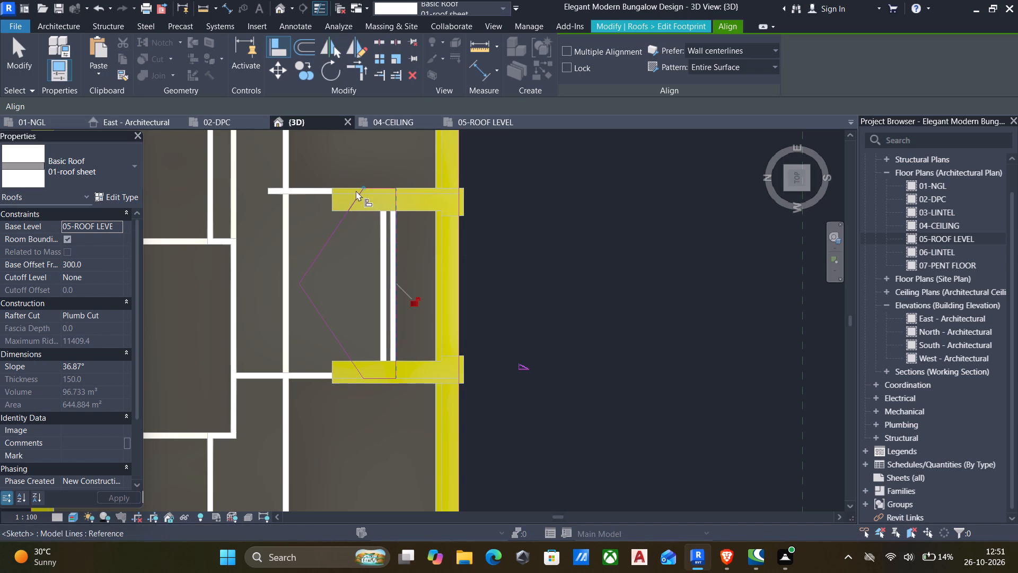
key("Escape")
left_click(309, 189)
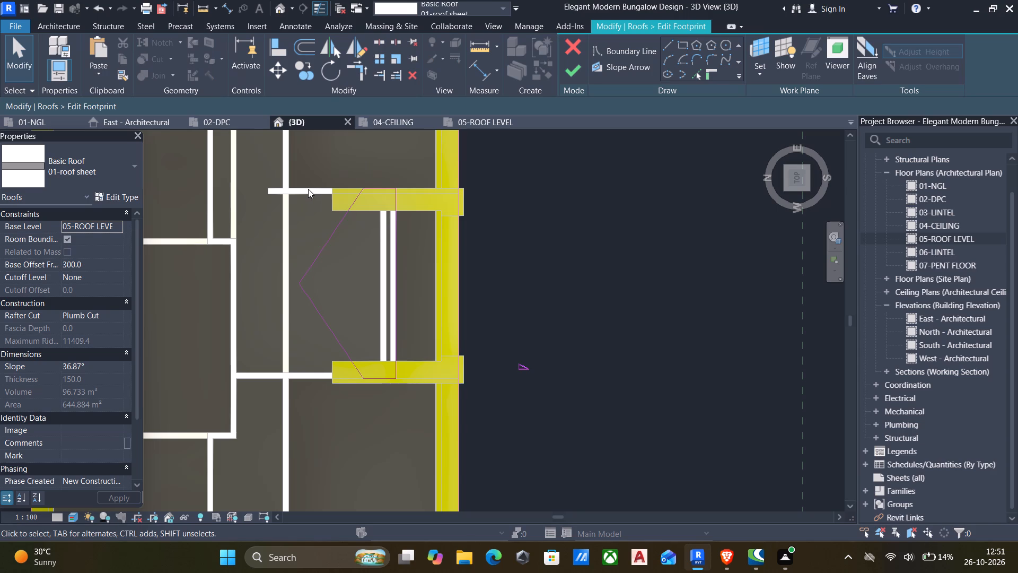
left_click(571, 75)
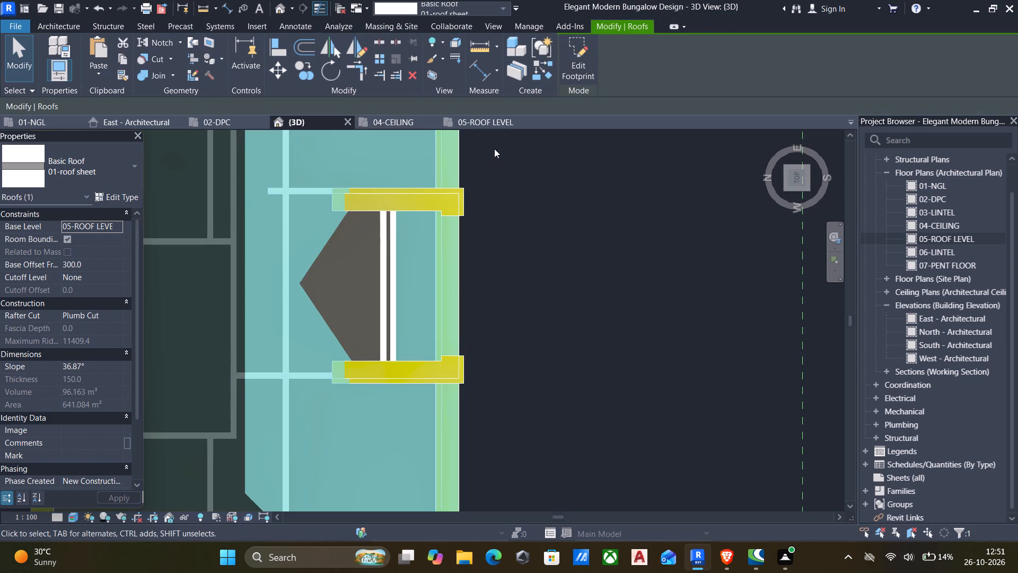
Set the front dormer wall's base constraint to 05-ROOF LEVEL and deselect the wall.
scroll(401, 274, "down", 4)
middle_click_drag(389, 293, 305, 144)
middle_click_drag(368, 330, 464, 303, "shift")
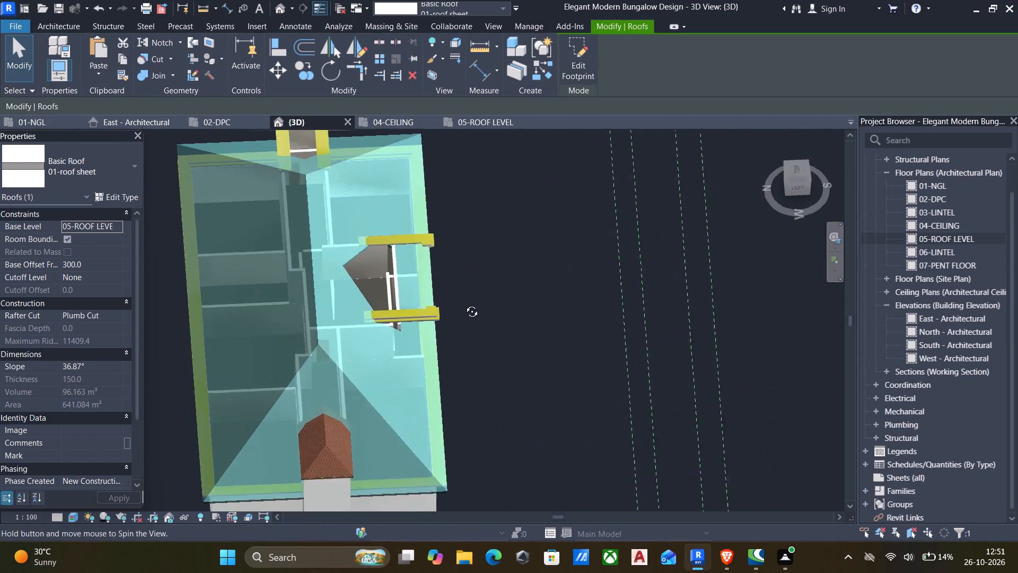
middle_click_drag(464, 303, 141, 274, "shift")
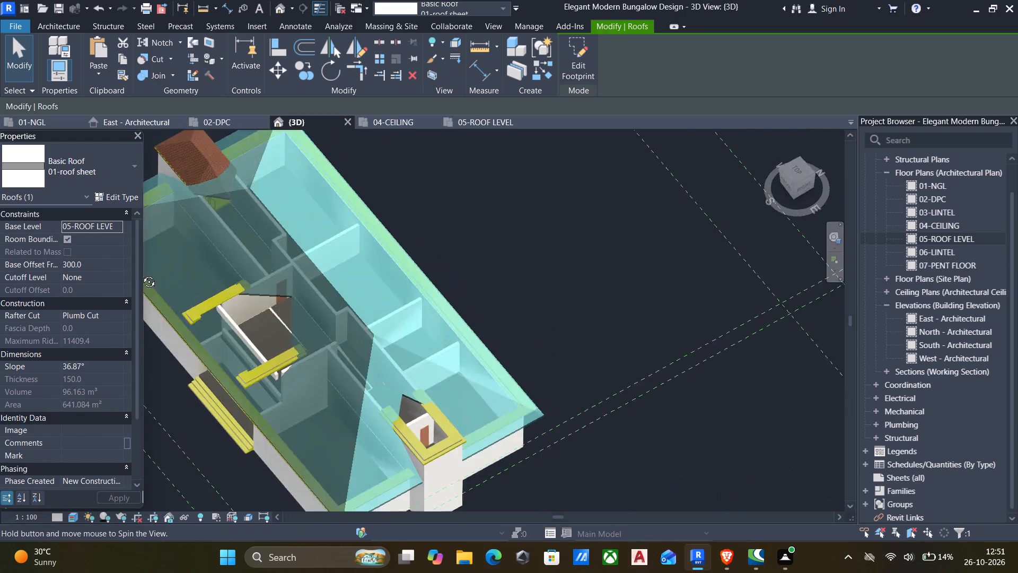
middle_click_drag(141, 274, 160, 145, "shift")
middle_click_drag(325, 336, 354, 328)
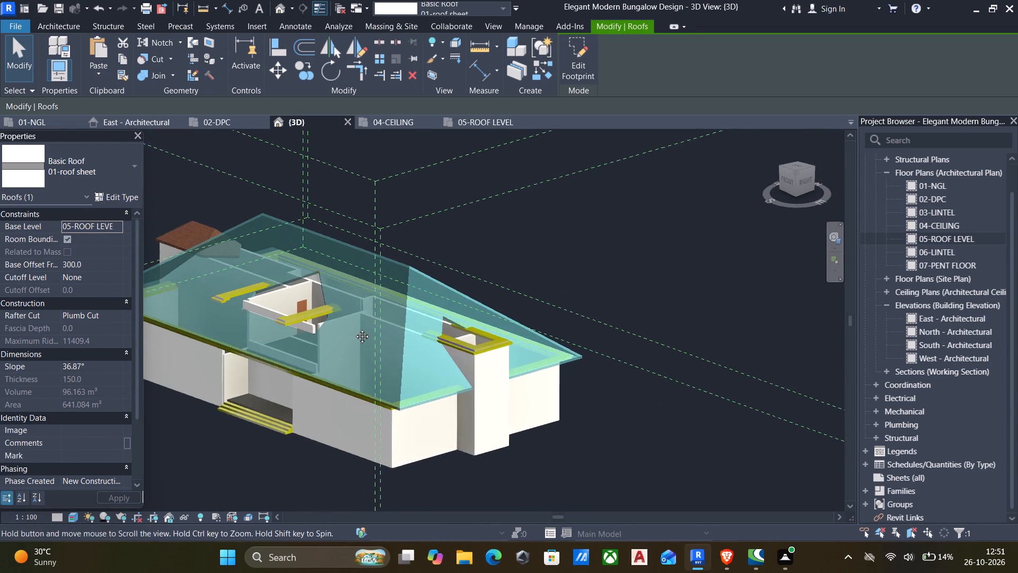
middle_click_drag(354, 328, 355, 328)
scroll(337, 326, "up", 5)
key("Escape")
scroll(307, 355, "up", 7)
middle_click(304, 355)
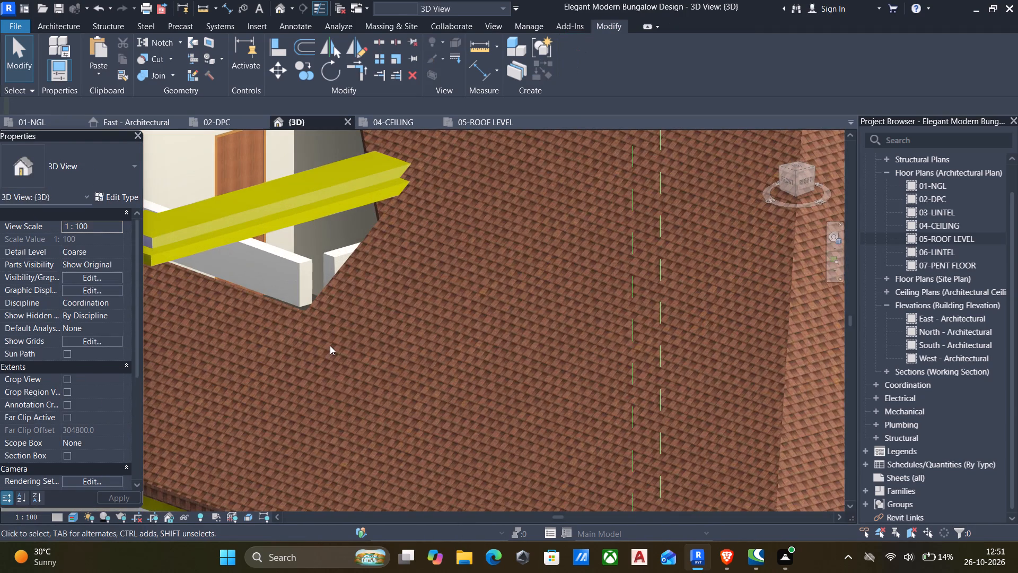
left_click(293, 285)
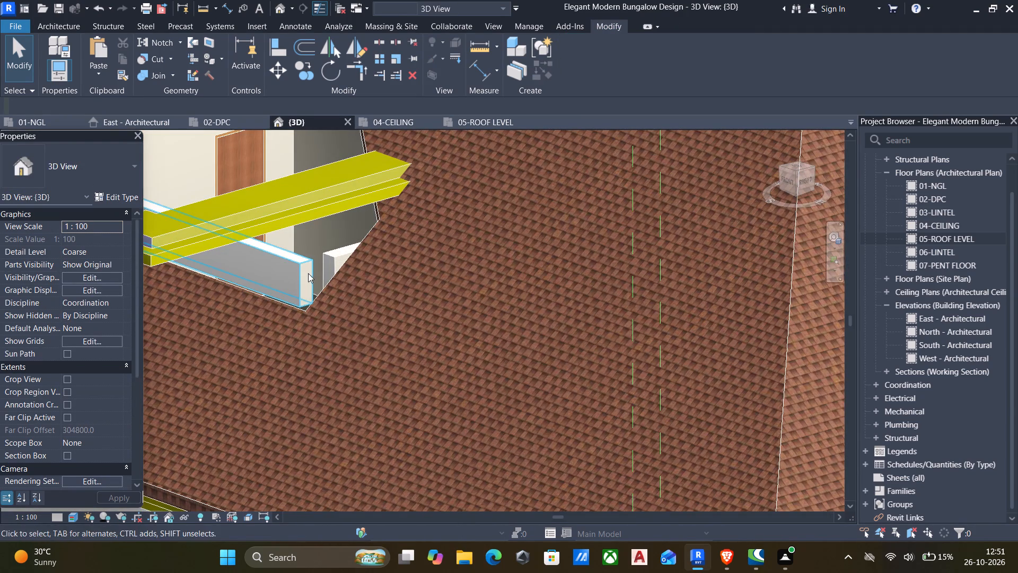
left_click(309, 272)
scroll(309, 274, "down", 6)
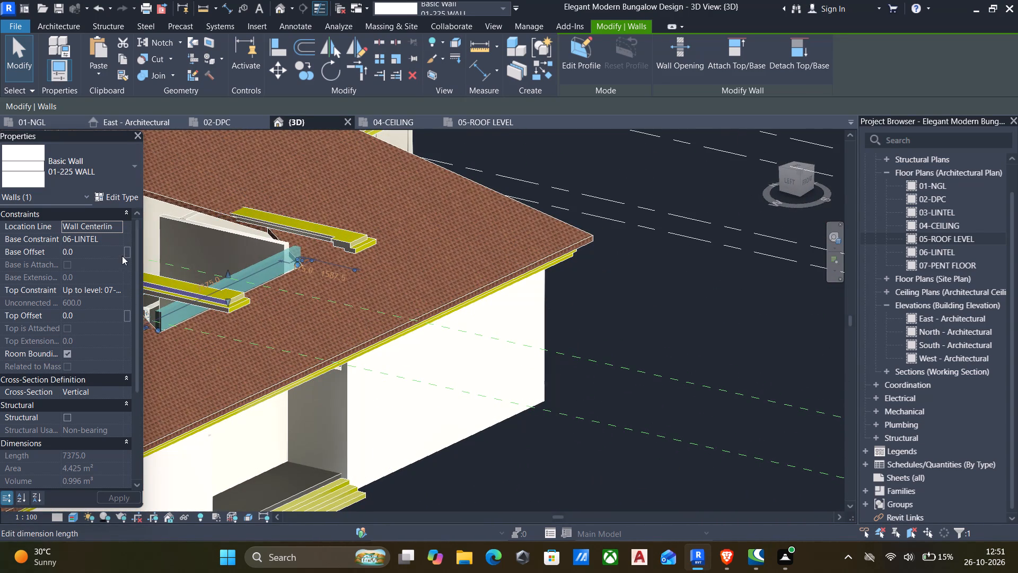
left_click(115, 237)
scroll(104, 285, "down", 5)
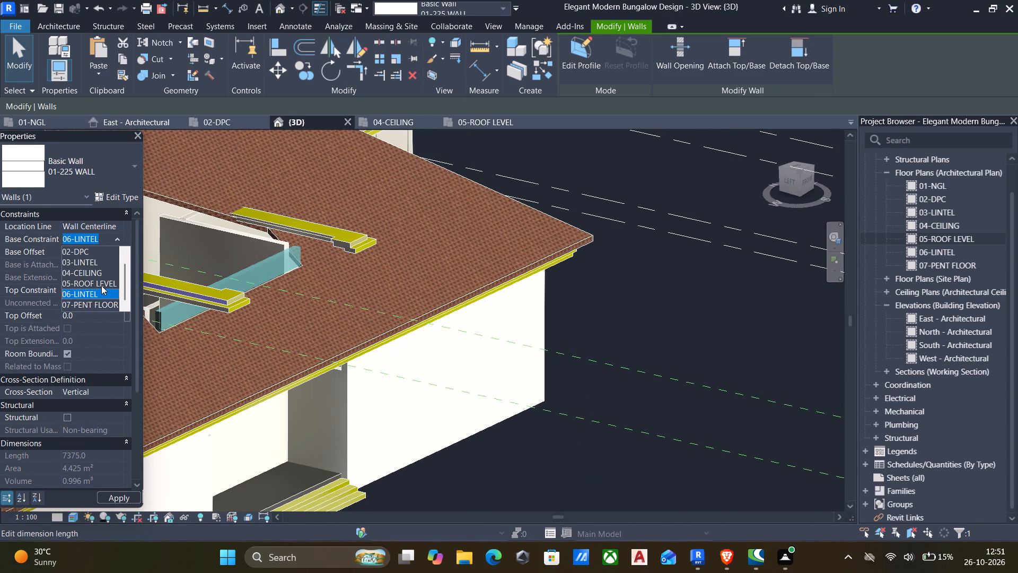
left_click_drag(99, 282, 108, 285)
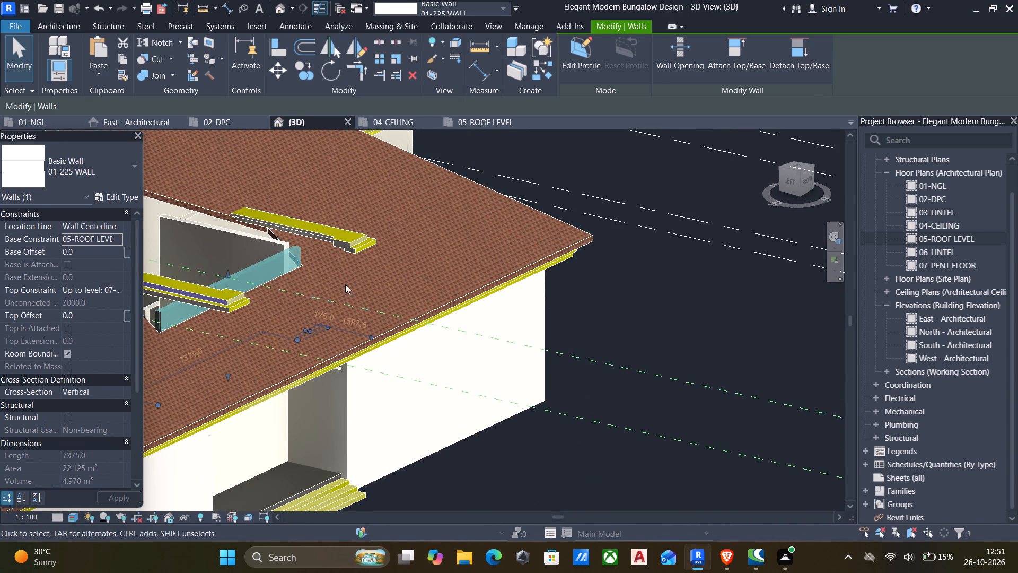
key("Escape")
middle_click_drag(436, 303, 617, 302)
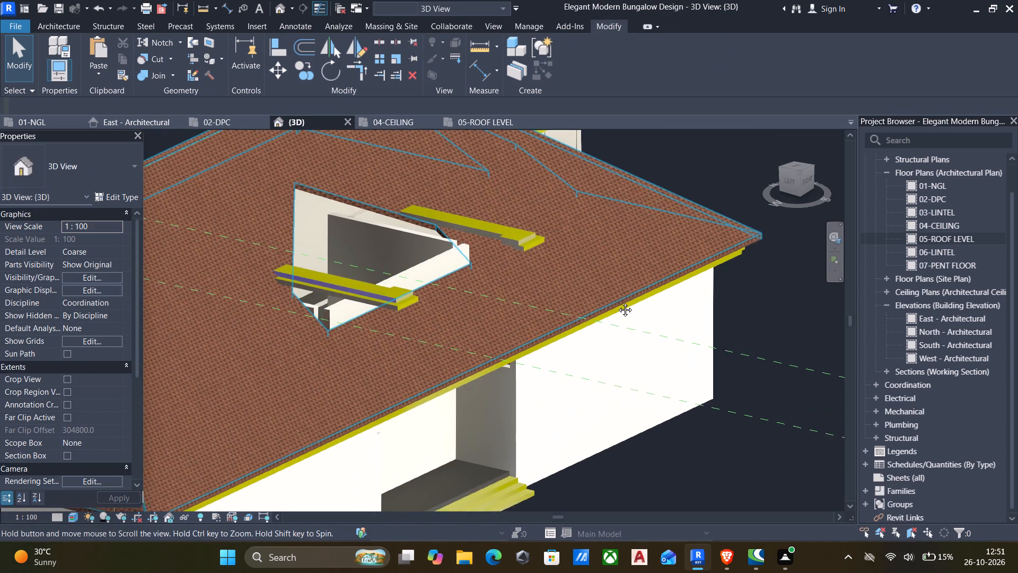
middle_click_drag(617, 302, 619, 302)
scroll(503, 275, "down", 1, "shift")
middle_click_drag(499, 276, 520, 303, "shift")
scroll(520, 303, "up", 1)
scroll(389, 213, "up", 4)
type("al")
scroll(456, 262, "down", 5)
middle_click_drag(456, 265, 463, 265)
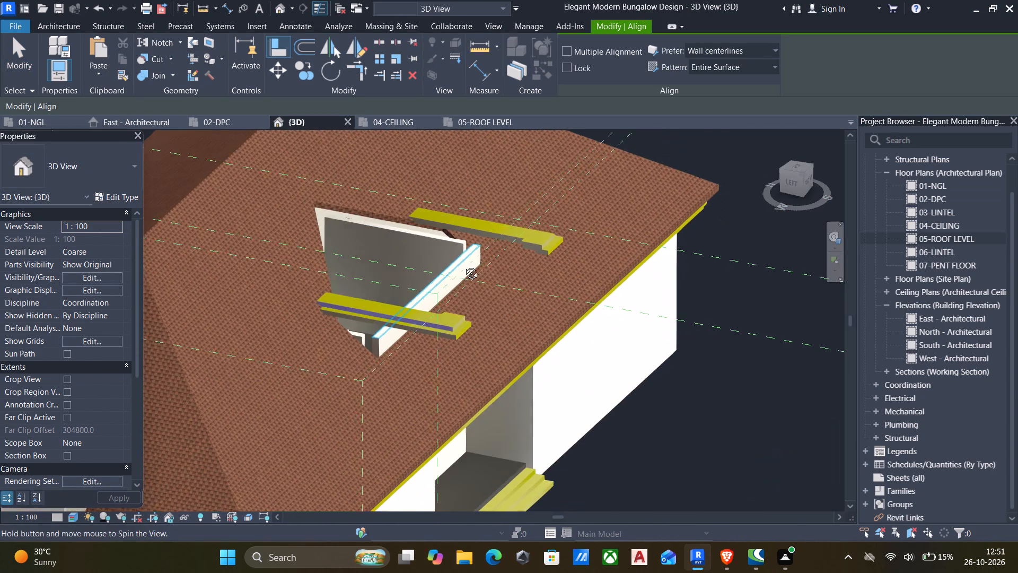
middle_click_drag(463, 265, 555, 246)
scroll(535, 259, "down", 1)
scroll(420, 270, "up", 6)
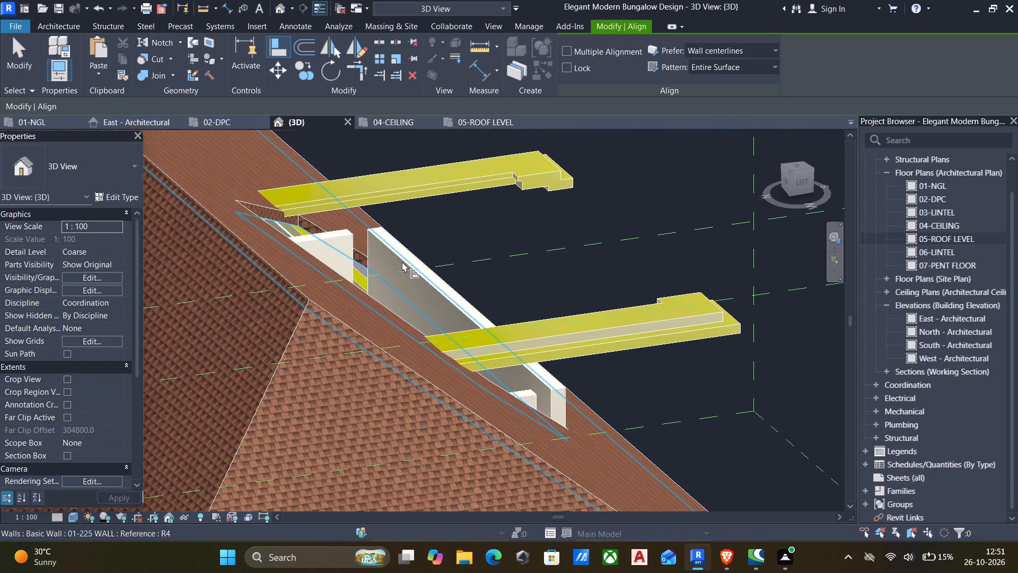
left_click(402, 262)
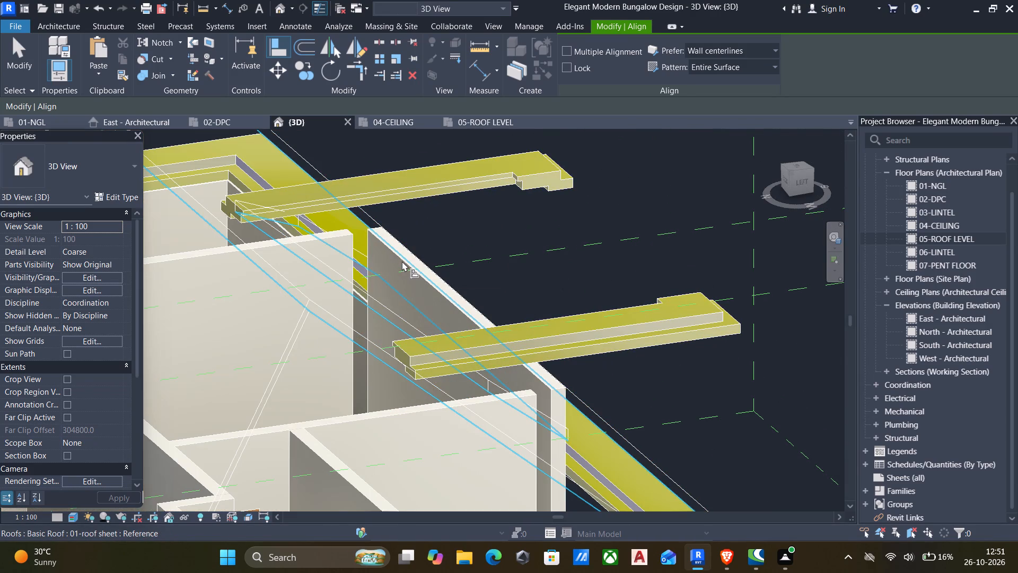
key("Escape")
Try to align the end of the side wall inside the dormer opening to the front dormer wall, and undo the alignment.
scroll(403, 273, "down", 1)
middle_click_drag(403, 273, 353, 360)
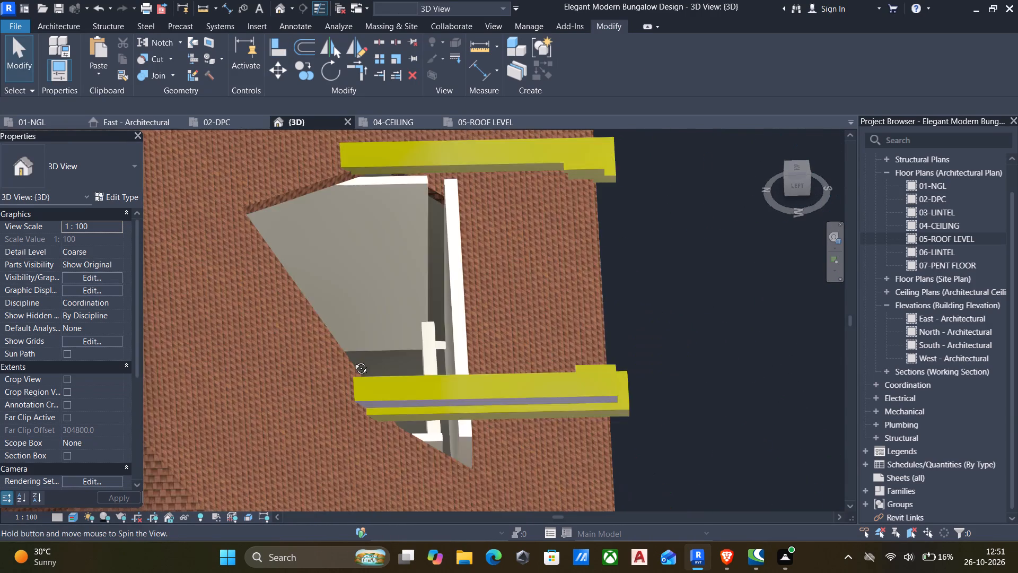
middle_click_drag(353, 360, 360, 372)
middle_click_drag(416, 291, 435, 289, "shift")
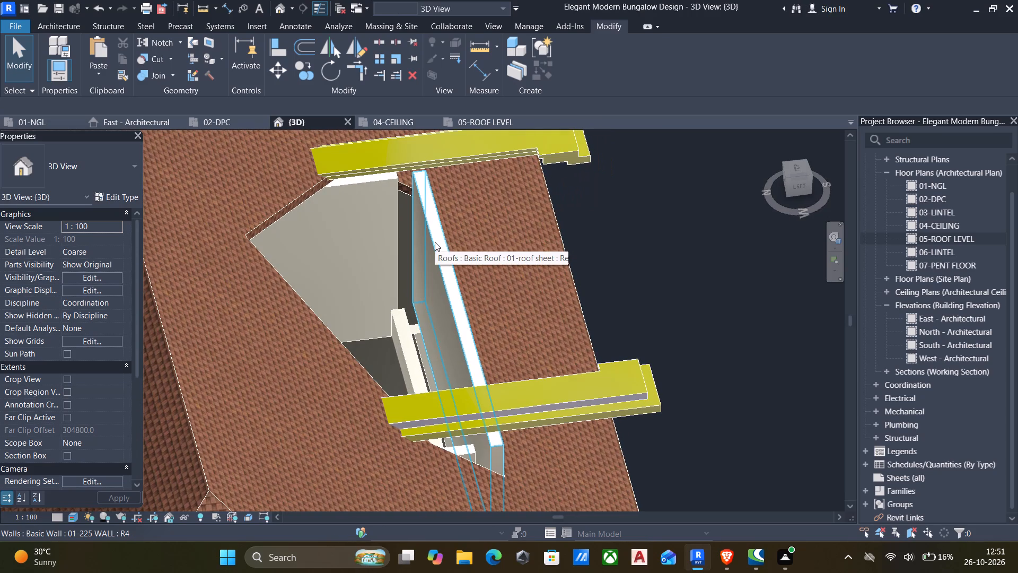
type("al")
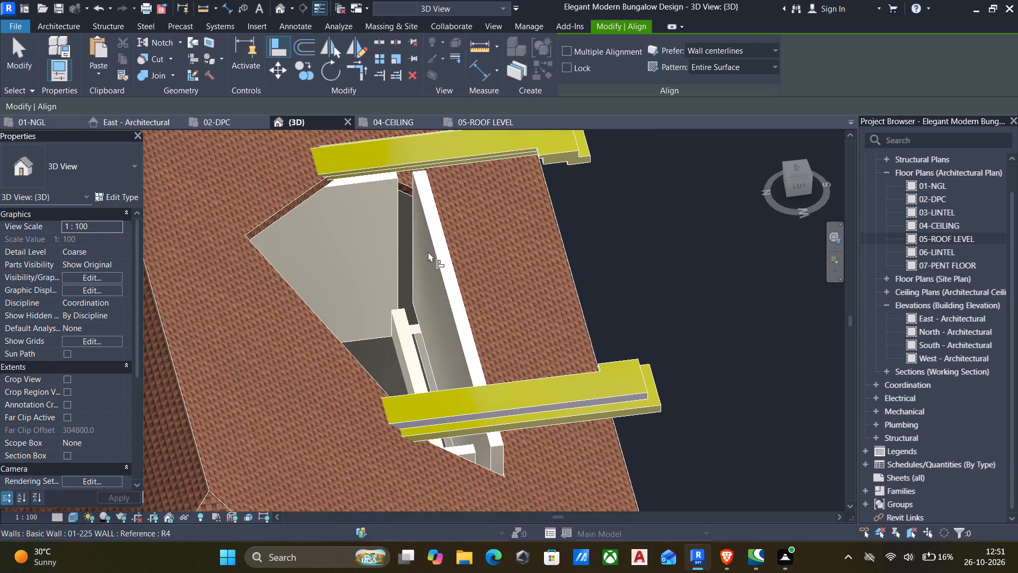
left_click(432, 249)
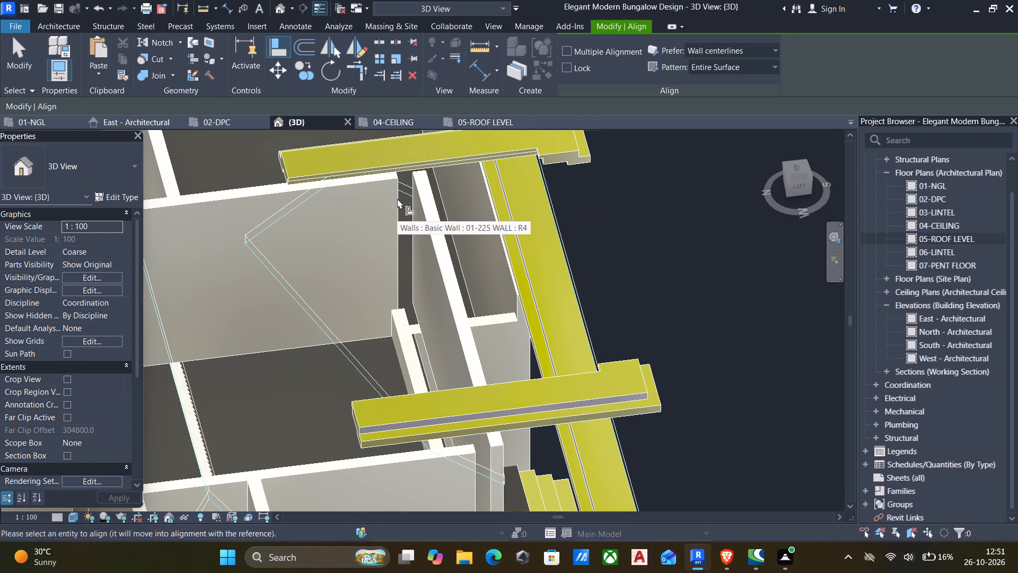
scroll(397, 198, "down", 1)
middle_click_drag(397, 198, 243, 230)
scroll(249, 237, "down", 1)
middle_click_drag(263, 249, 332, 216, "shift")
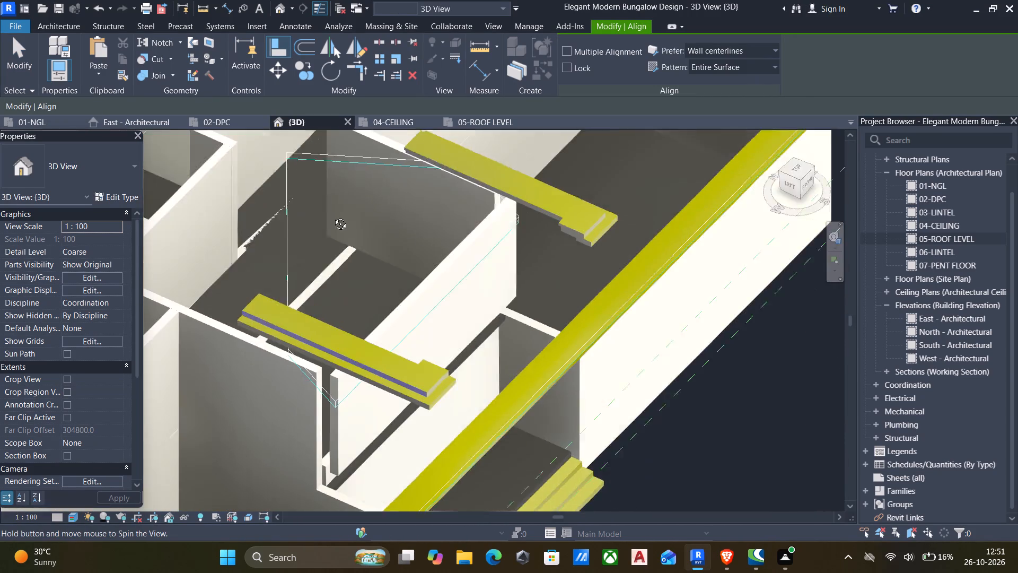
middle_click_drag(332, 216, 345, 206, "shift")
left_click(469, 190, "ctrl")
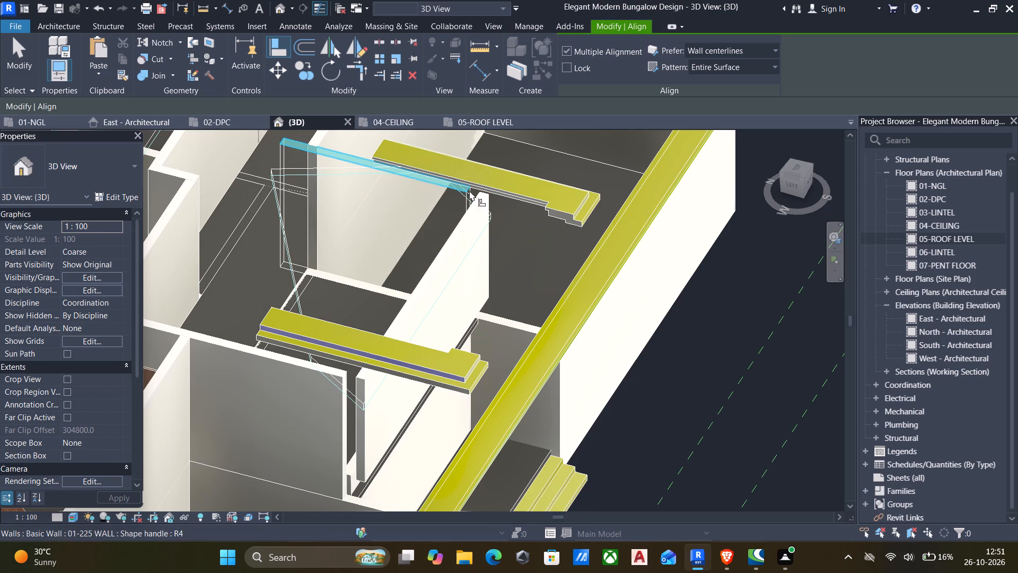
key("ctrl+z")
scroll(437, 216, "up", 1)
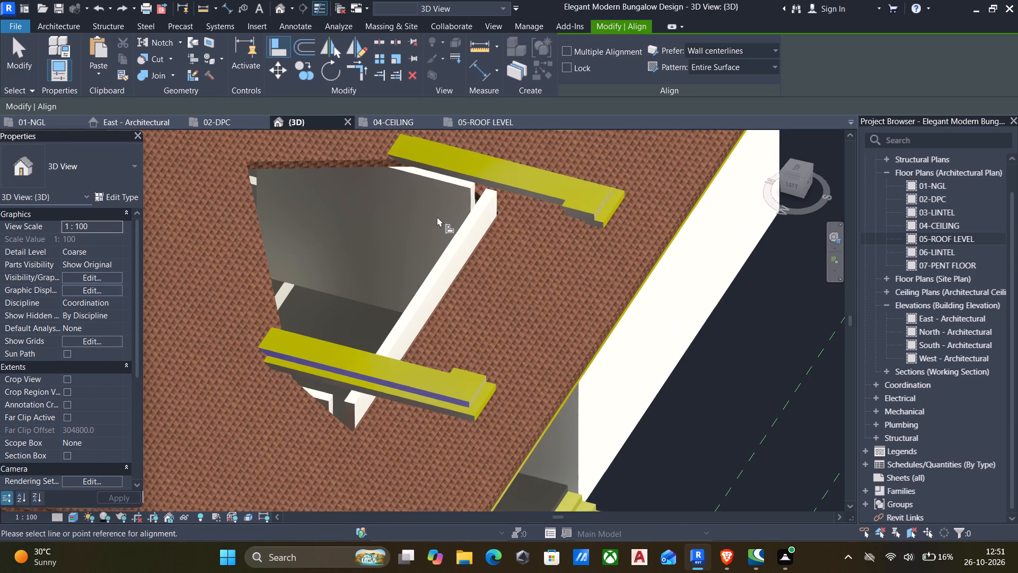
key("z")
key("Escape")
Align the ends of both side walls in the dormer opening to the inner face of the front dormer wall.
key("a")
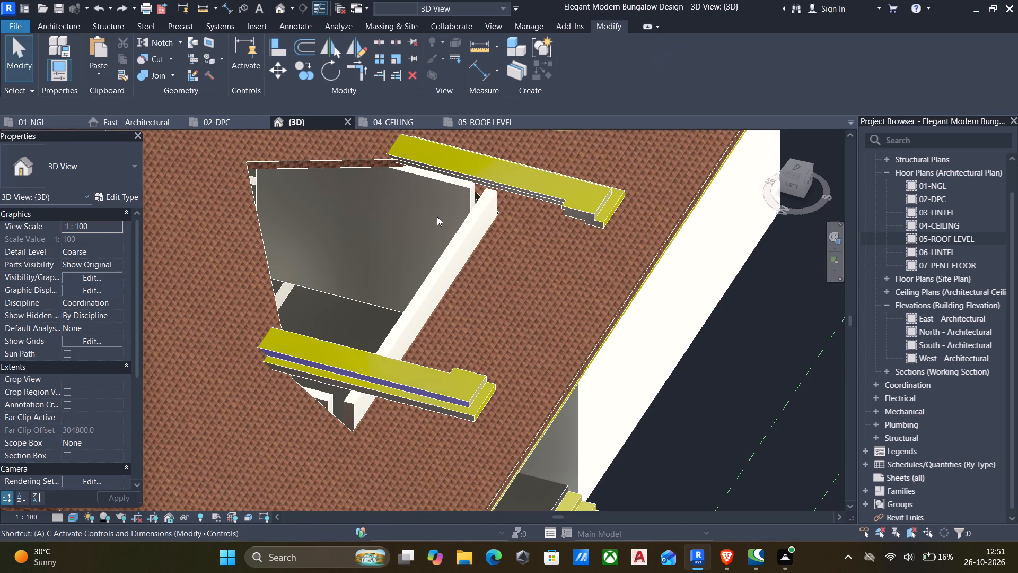
key("l")
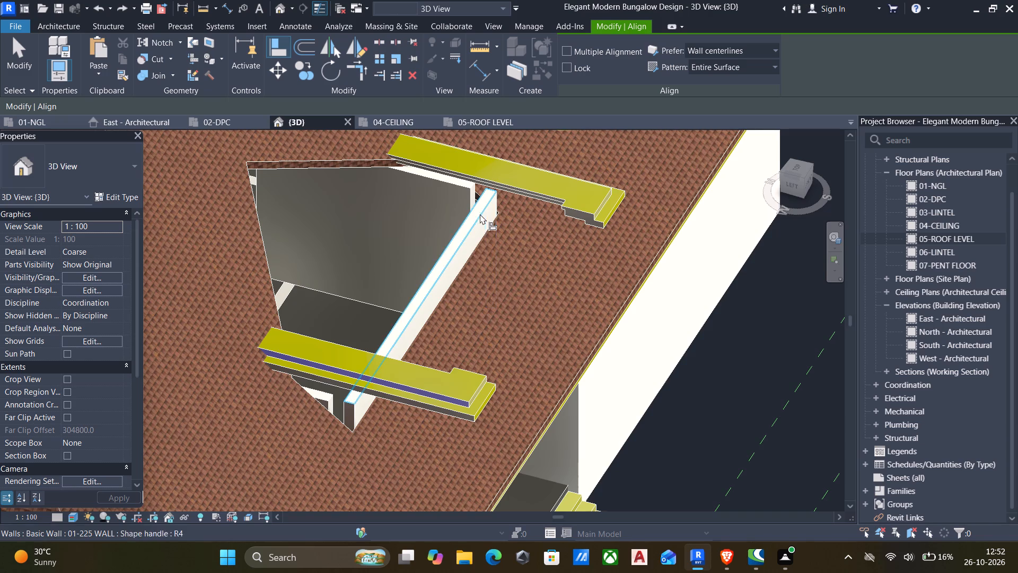
middle_click_drag(480, 214, 563, 200, "shift")
scroll(378, 218, "up", 1)
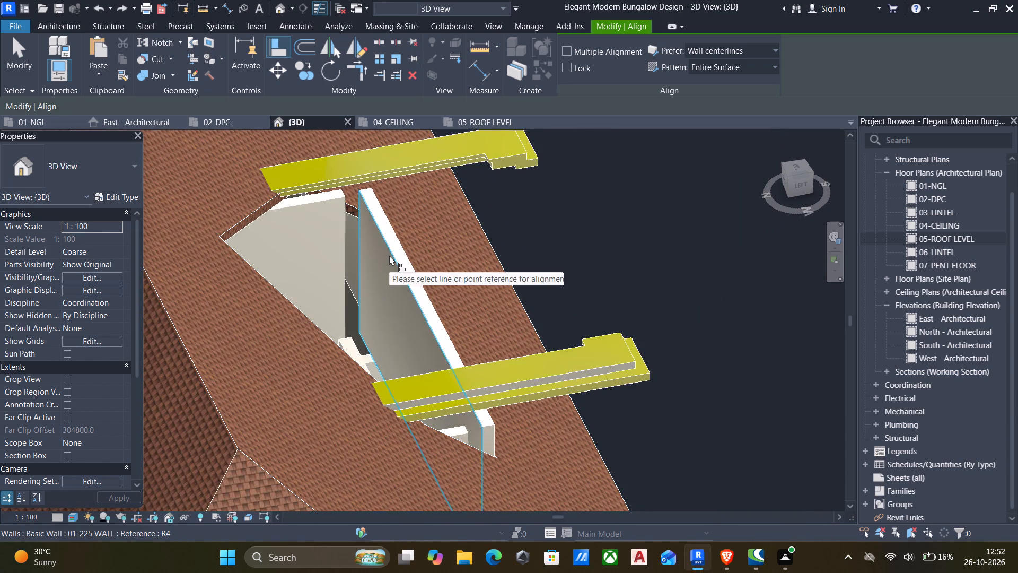
left_click(389, 255)
middle_click_drag(389, 255, 294, 235, "shift")
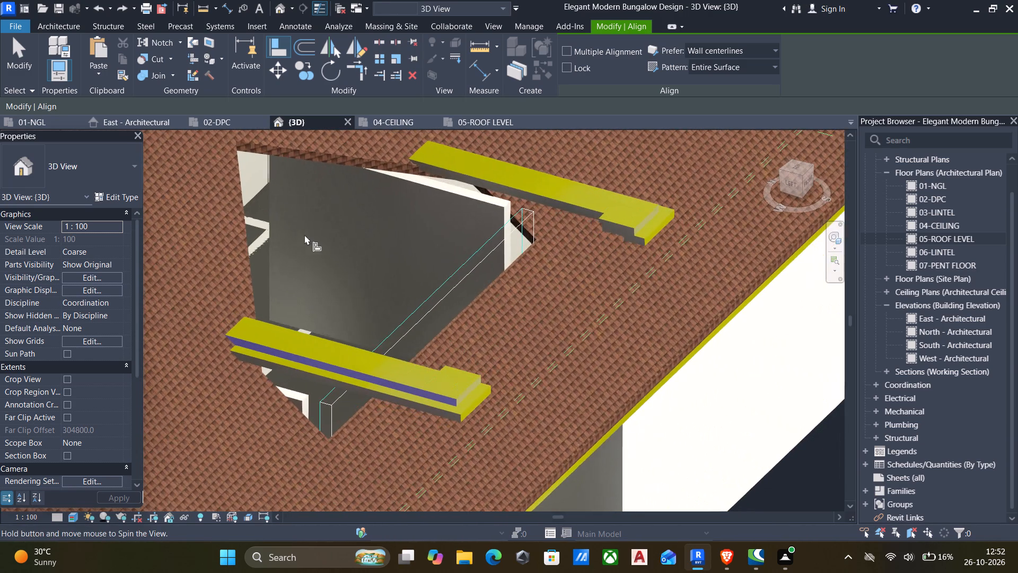
scroll(508, 214, "up", 3)
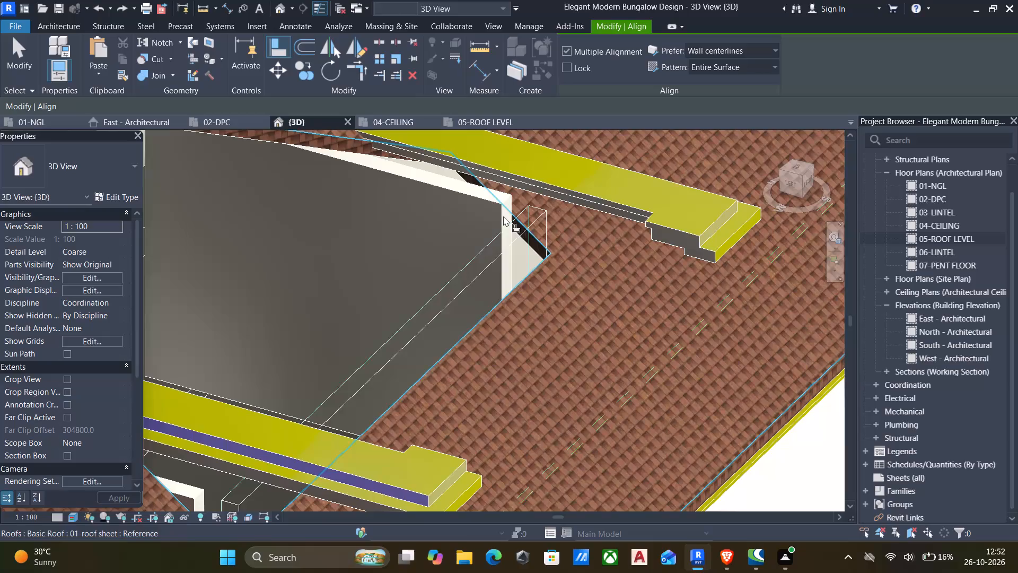
left_click(503, 216, "ctrl")
scroll(485, 237, "down", 6, "ctrl")
scroll(471, 283, "down", 5)
middle_click_drag(463, 294, 488, 250)
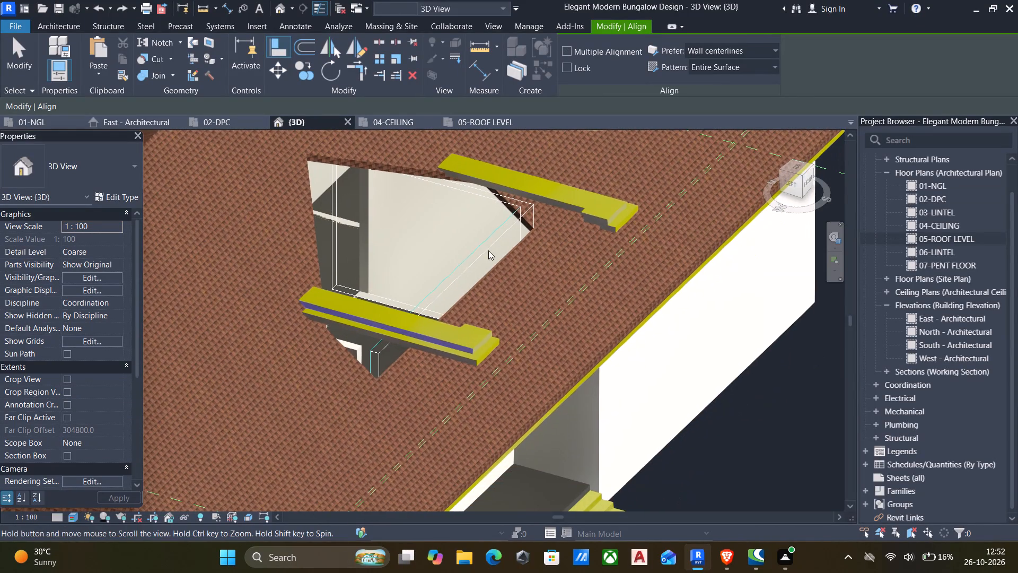
scroll(392, 363, "down", 4)
middle_click_drag(394, 363, 154, 382, "shift")
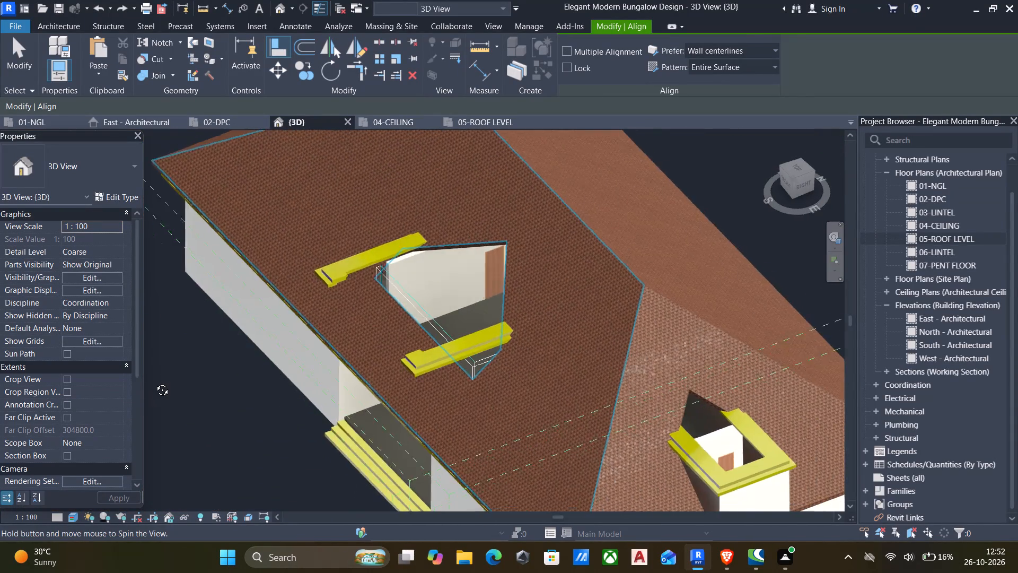
middle_click_drag(154, 382, 120, 355, "shift")
scroll(314, 268, "up", 5)
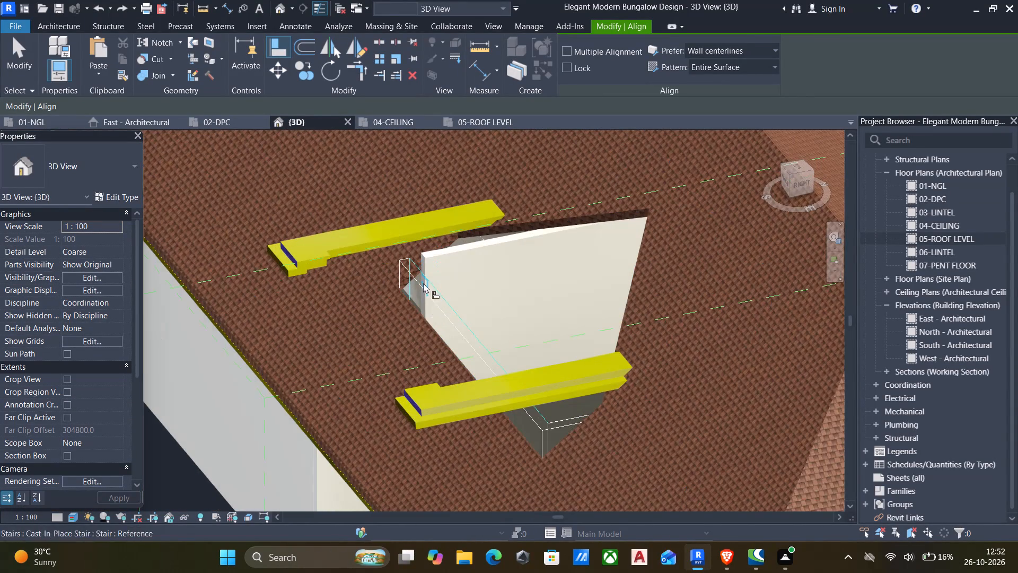
left_click(422, 274, "ctrl")
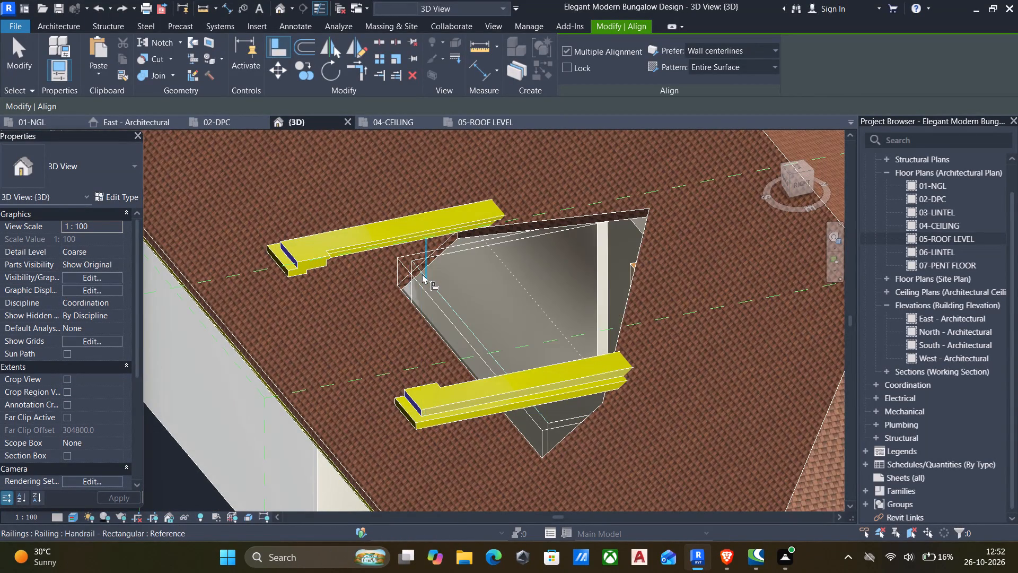
scroll(426, 289, "down", 5)
key("Escape")
key("Escape")
Examine the dormer walls, main roof, fascia mouldings and projecting end volumes from all sides of the 3D model.
scroll(426, 298, "down", 1)
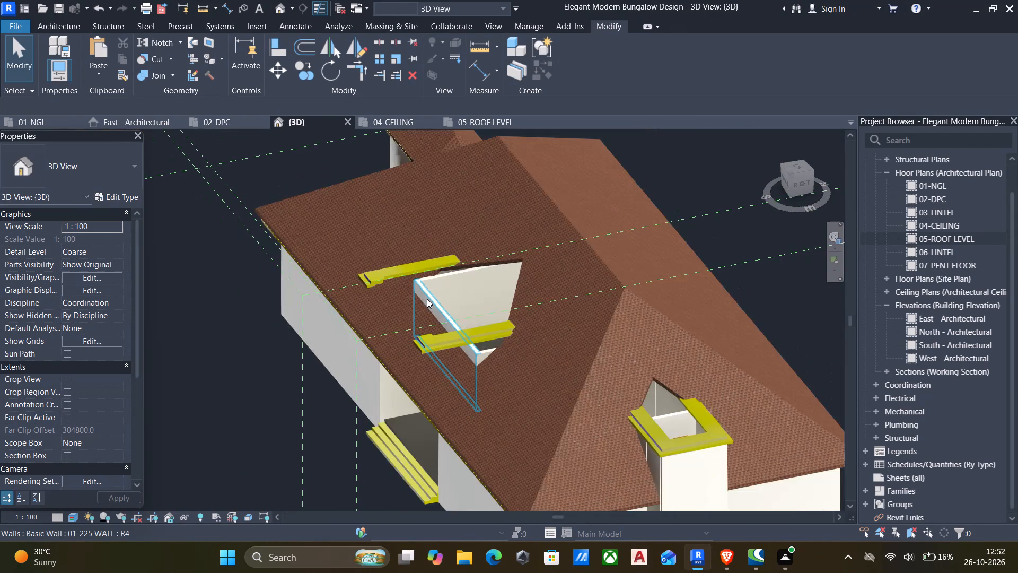
middle_click_drag(427, 299, 477, 352, "shift")
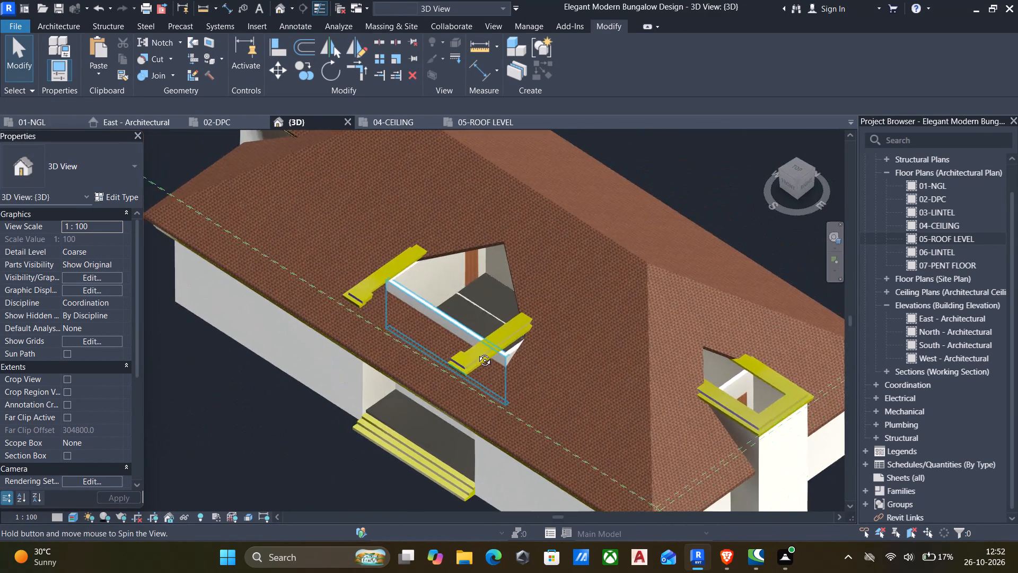
middle_click_drag(477, 352, 483, 289, "shift")
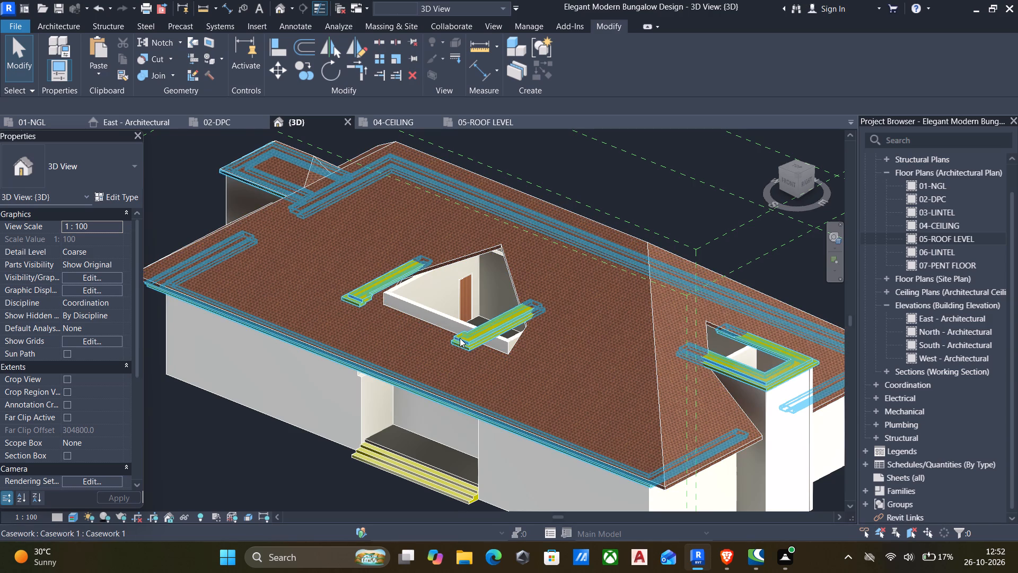
scroll(356, 247, "down", 3)
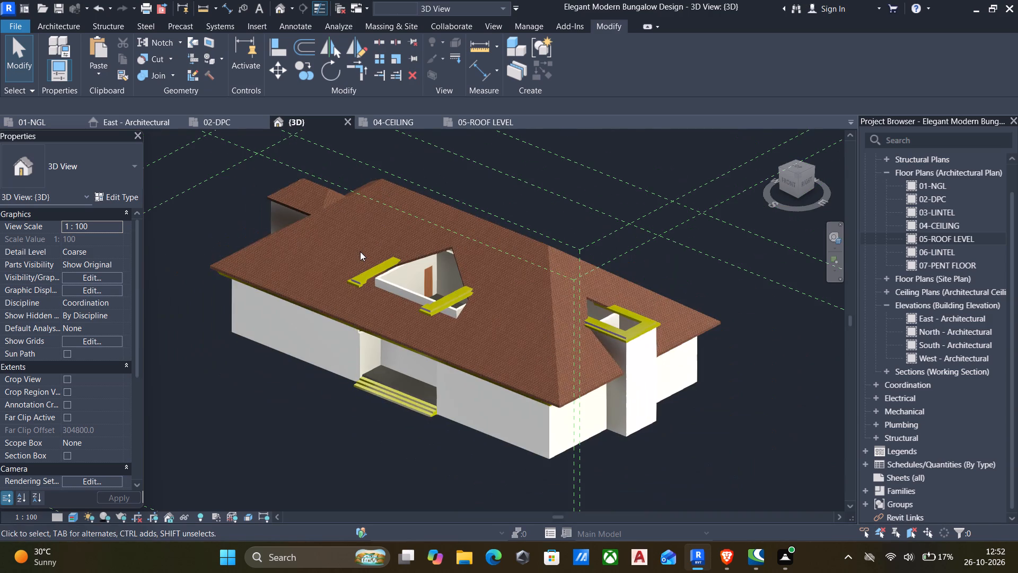
middle_click_drag(364, 269, 525, 117)
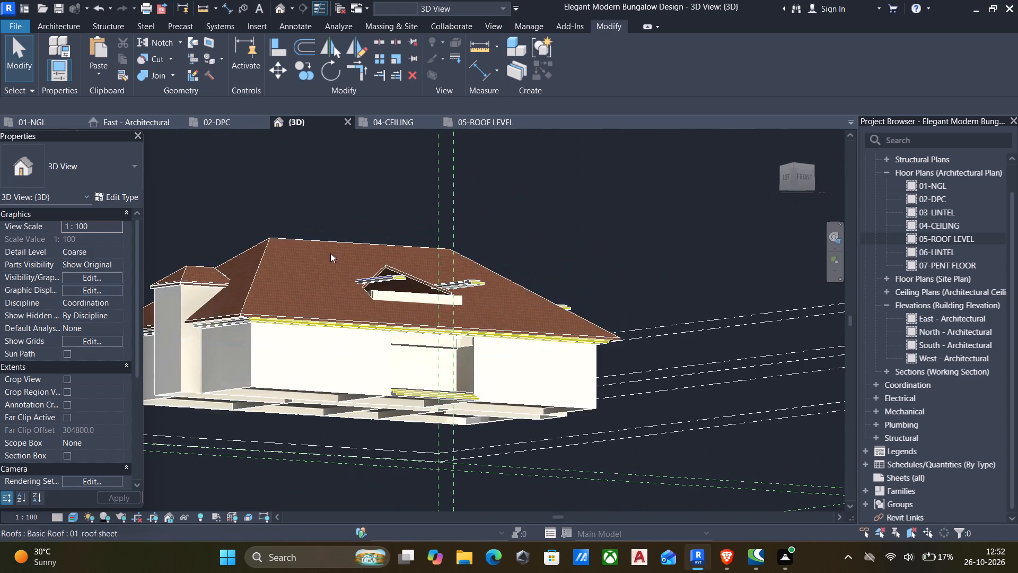
scroll(260, 297, "up", 6)
middle_click_drag(285, 299, 763, 331)
scroll(544, 306, "up", 5)
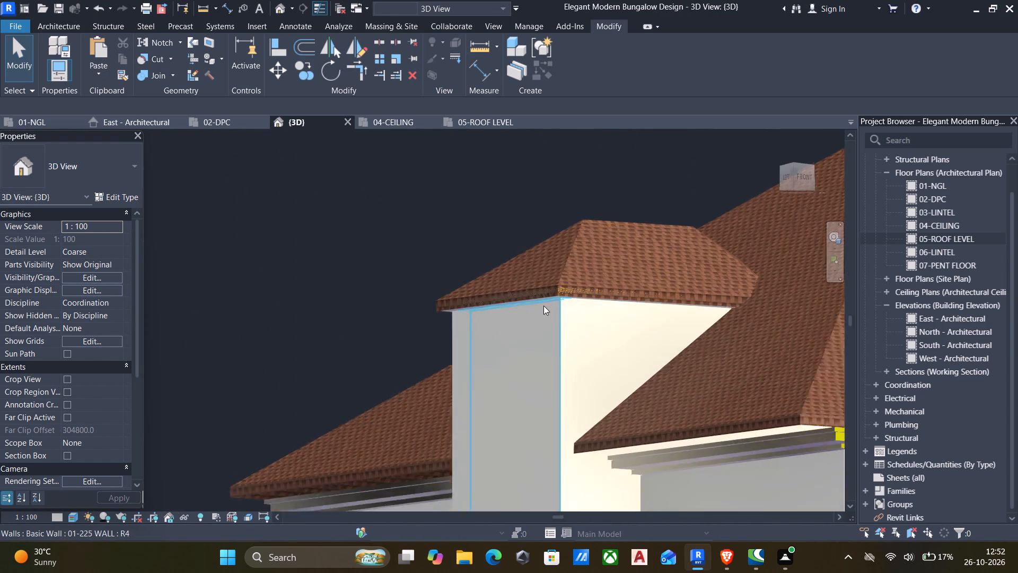
scroll(599, 302, "down", 7)
scroll(658, 320, "down", 7)
middle_click_drag(666, 325, 462, 359)
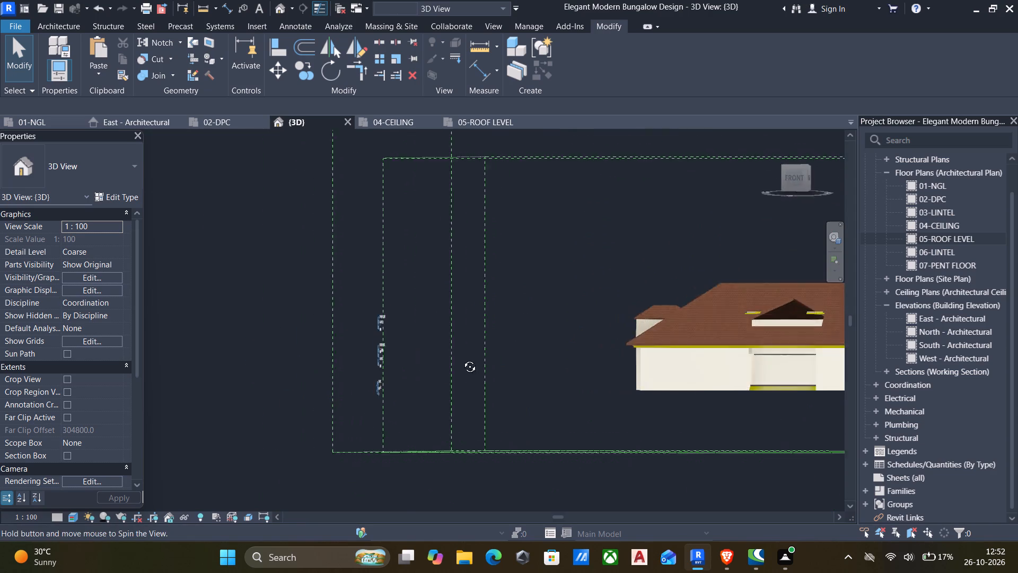
middle_click_drag(462, 359, 403, 362)
scroll(402, 363, "down", 5)
middle_click_drag(613, 364, 434, 440, "shift")
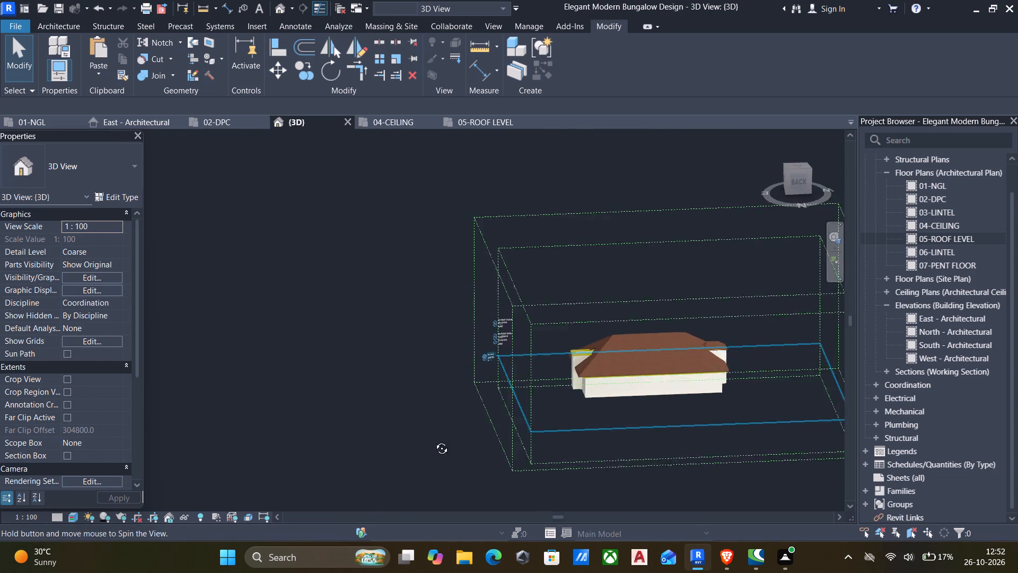
middle_click_drag(434, 440, 432, 460, "shift")
scroll(675, 370, "up", 7)
scroll(424, 331, "up", 6)
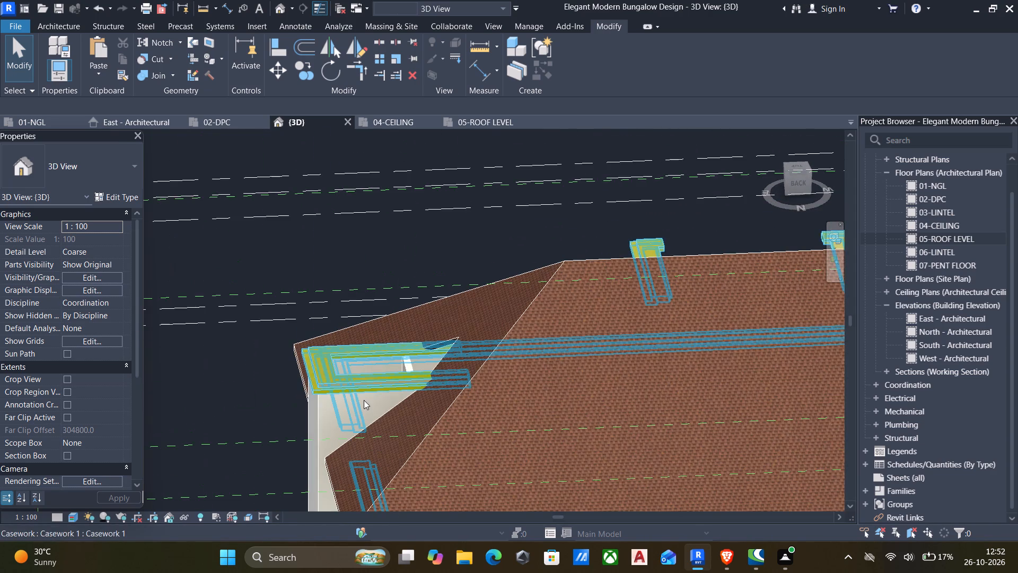
scroll(367, 401, "down", 7)
scroll(489, 420, "down", 5)
middle_click_drag(539, 423, 354, 440, "shift")
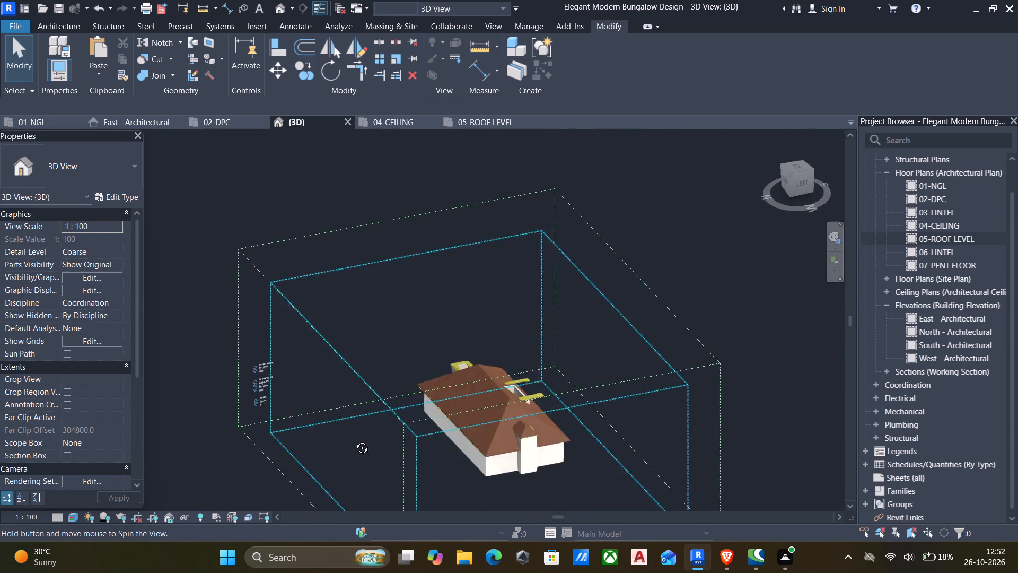
middle_click_drag(354, 440, 142, 357, "shift")
Temporarily hide the small hipped roof over the projecting volume at the building's west end.
scroll(426, 432, "up", 6)
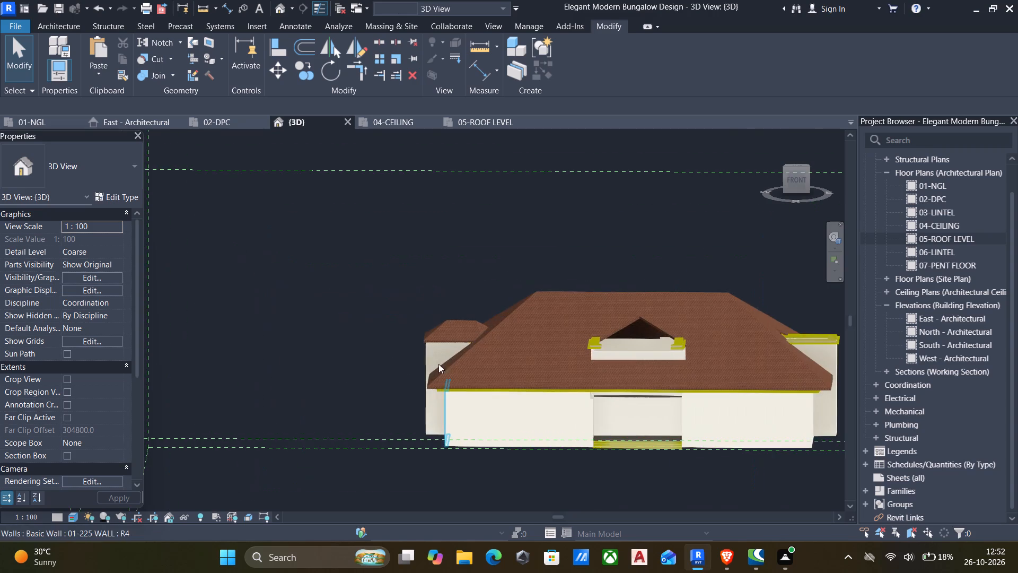
scroll(393, 357, "up", 6)
scroll(472, 319, "down", 1)
scroll(472, 319, "up", 6)
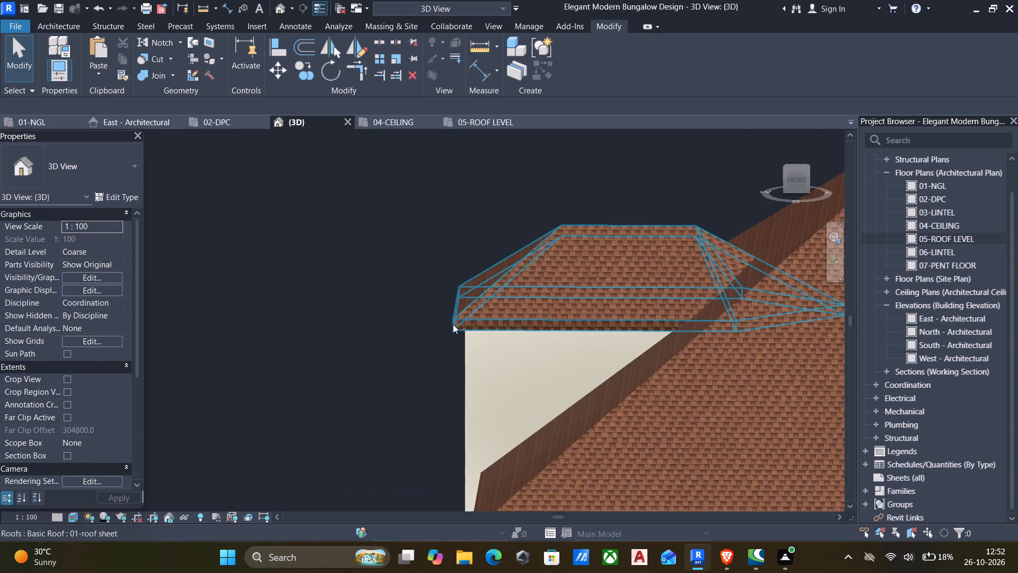
left_click(462, 331)
scroll(462, 331, "down", 6)
scroll(471, 330, "up", 4)
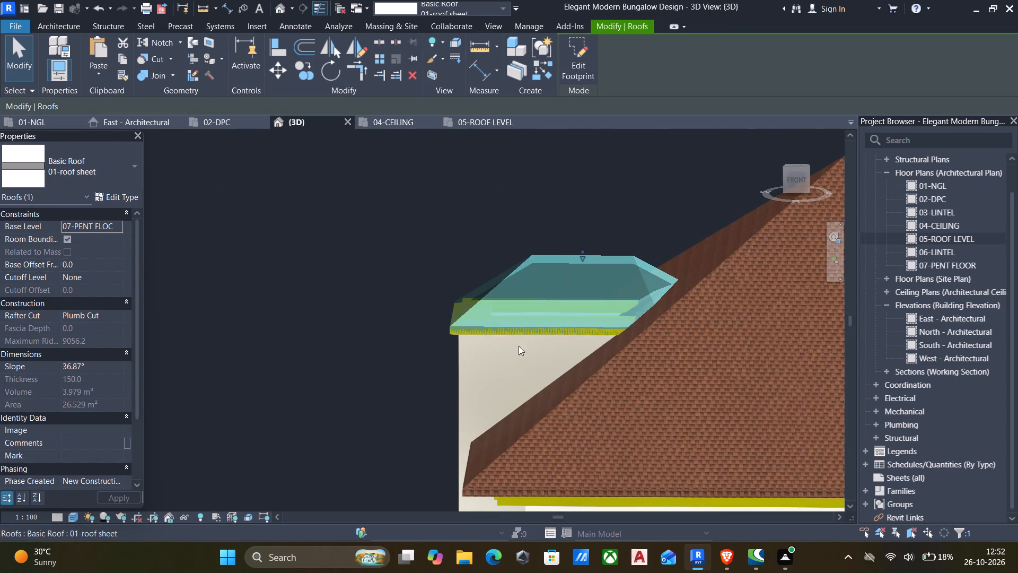
type("hh")
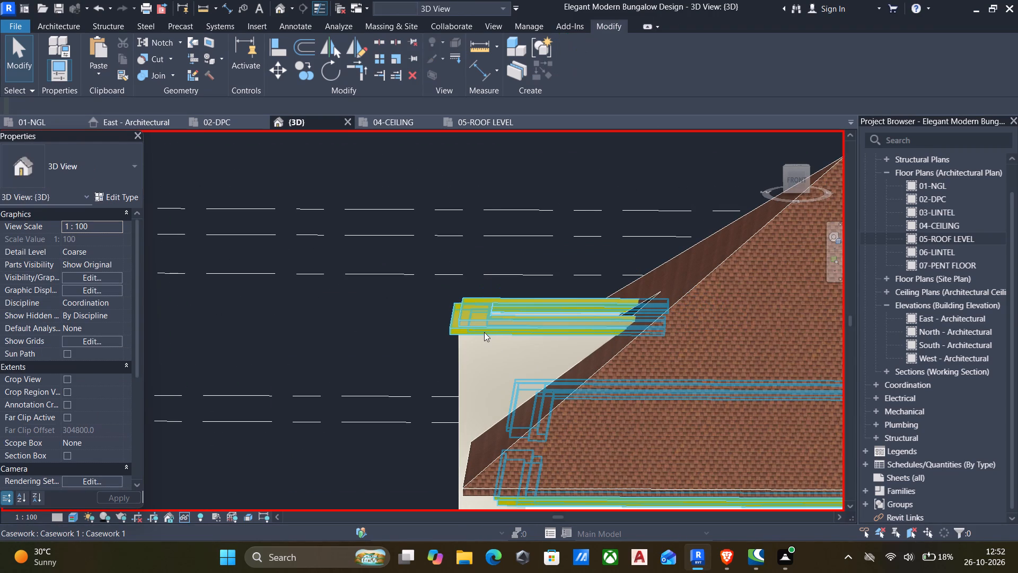
Edit the casework moulding in place and open the profile of the sweep around the top of the projecting volume.
left_click(484, 332)
left_click(575, 55)
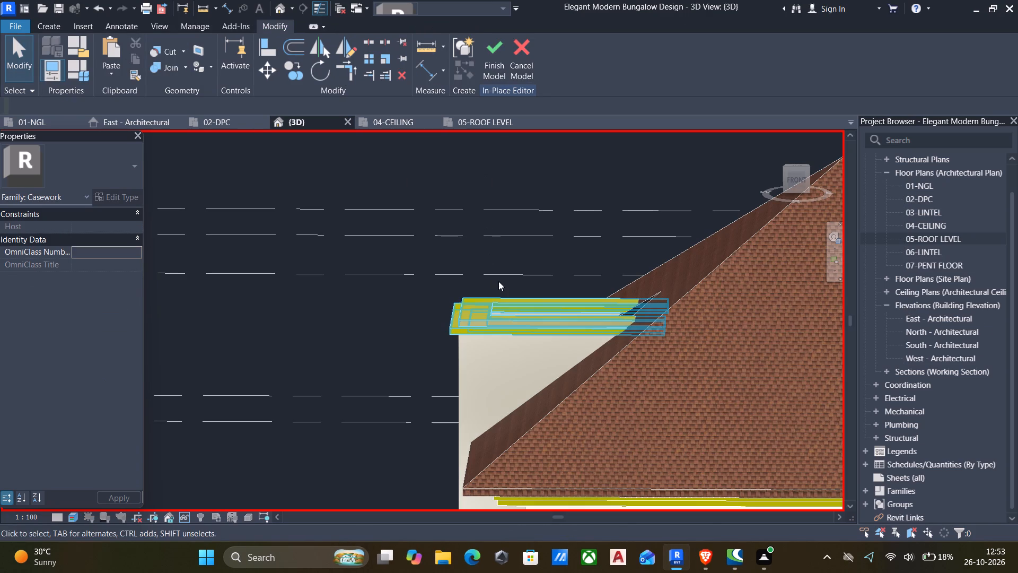
left_click(494, 322)
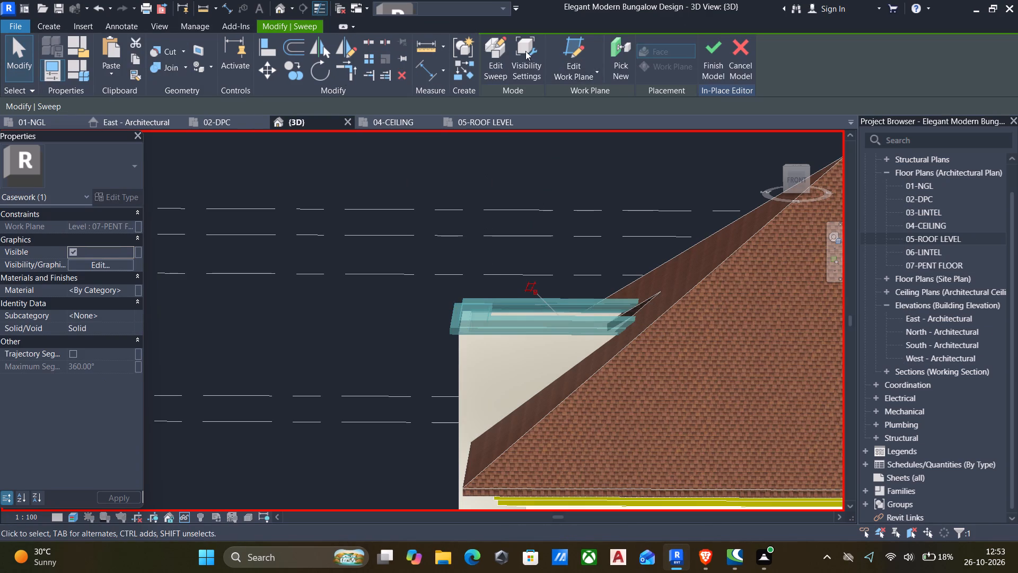
left_click(495, 64)
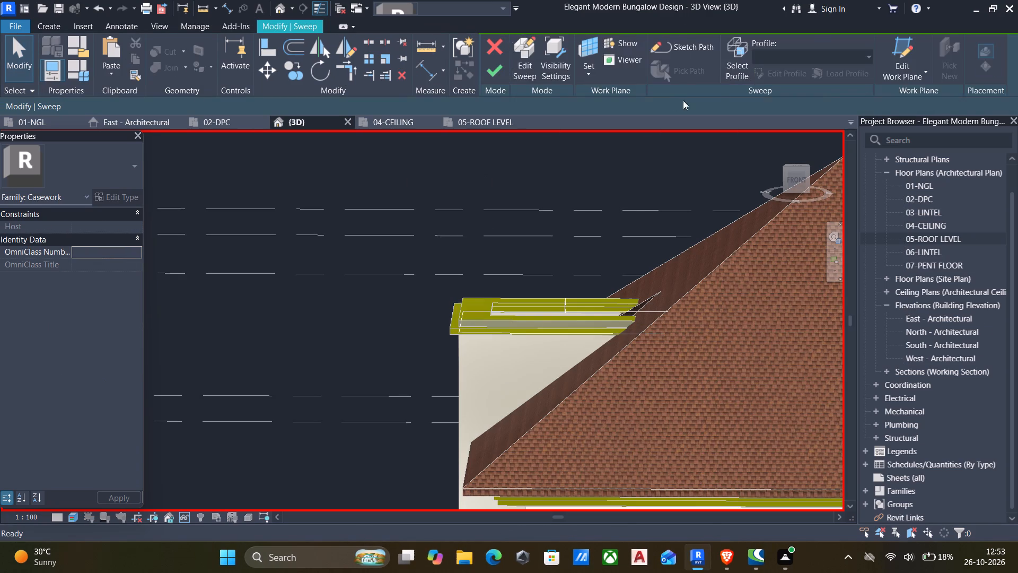
left_click(684, 48)
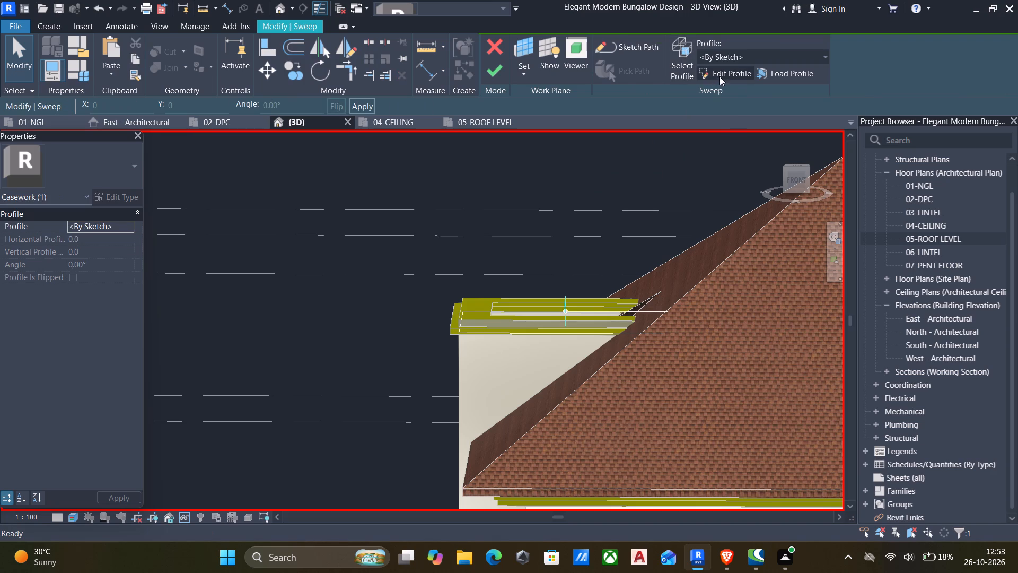
left_click(721, 74)
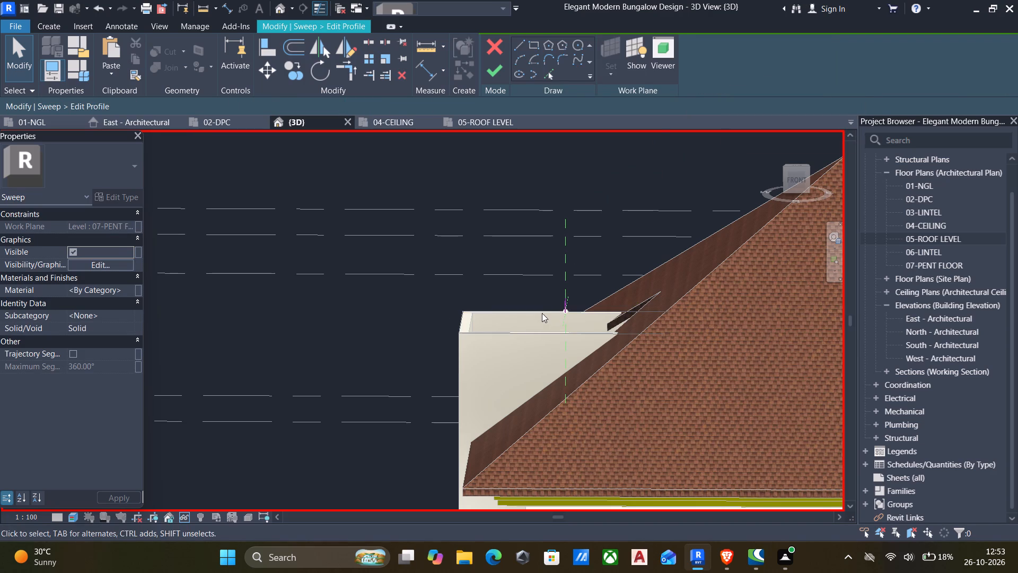
In the left side view, nudge the entire moulding profile sketch slightly outward from the projecting volume's wall edge.
middle_click_drag(541, 312, 689, 289, "shift")
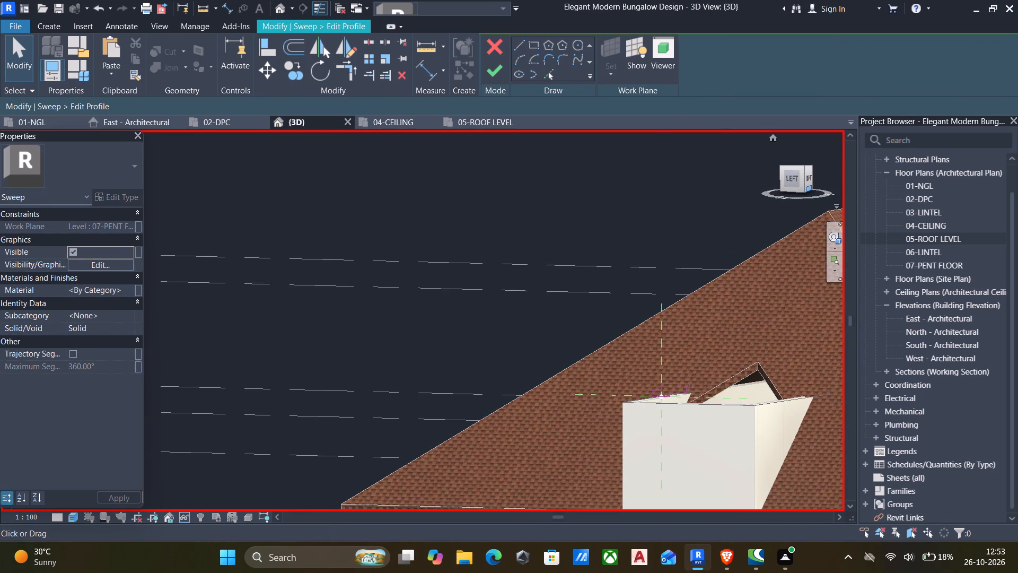
left_click(797, 180)
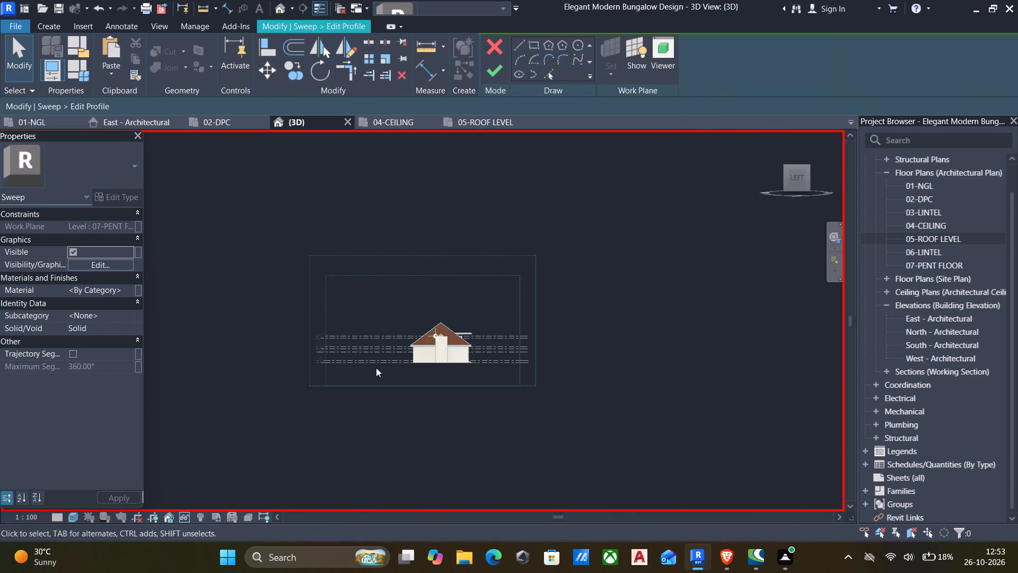
scroll(376, 368, "up", 6)
scroll(529, 301, "up", 12)
scroll(389, 293, "up", 6)
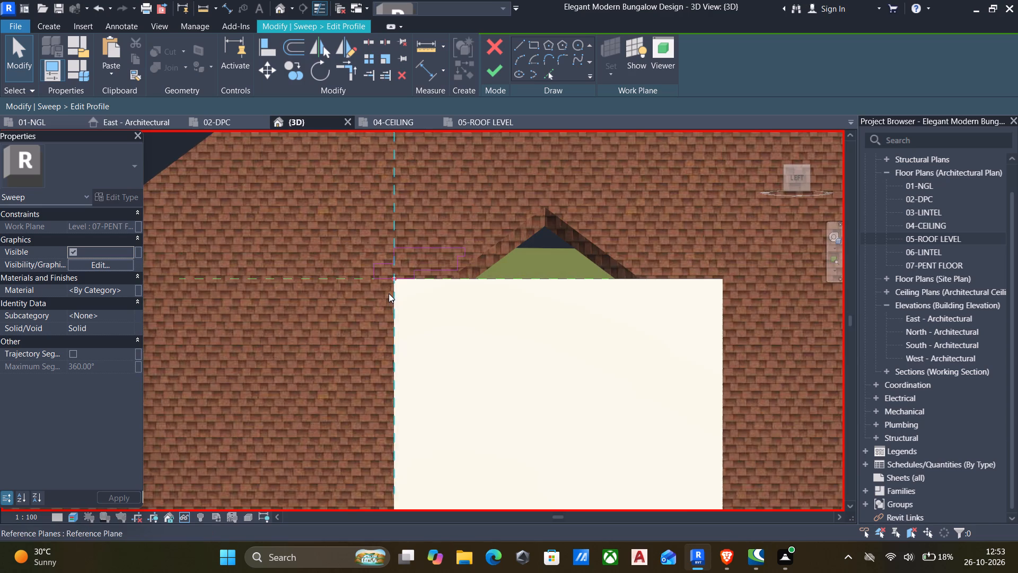
scroll(389, 293, "up", 2)
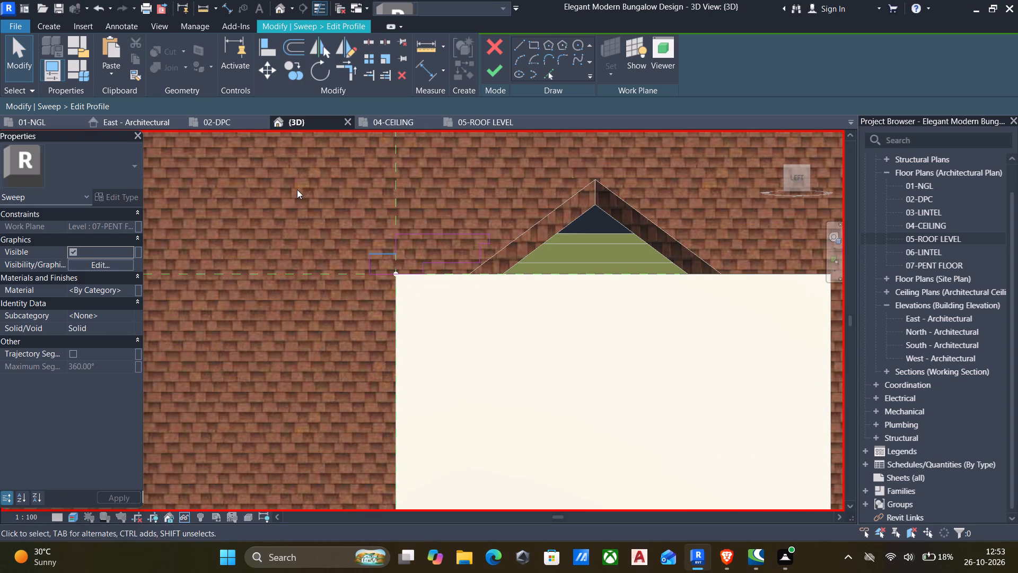
left_click_drag(297, 189, 523, 308)
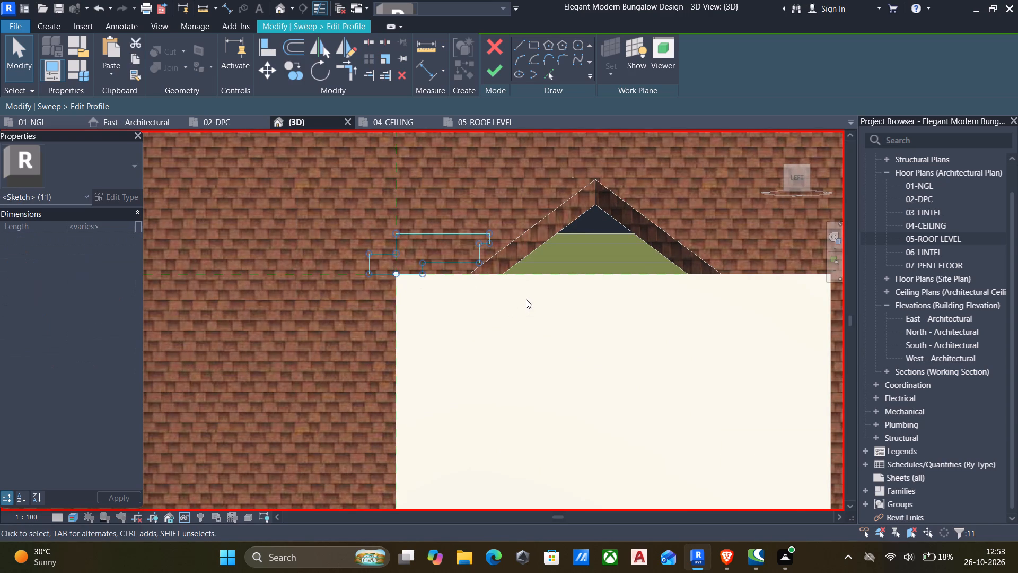
key("Left")
key("Left")
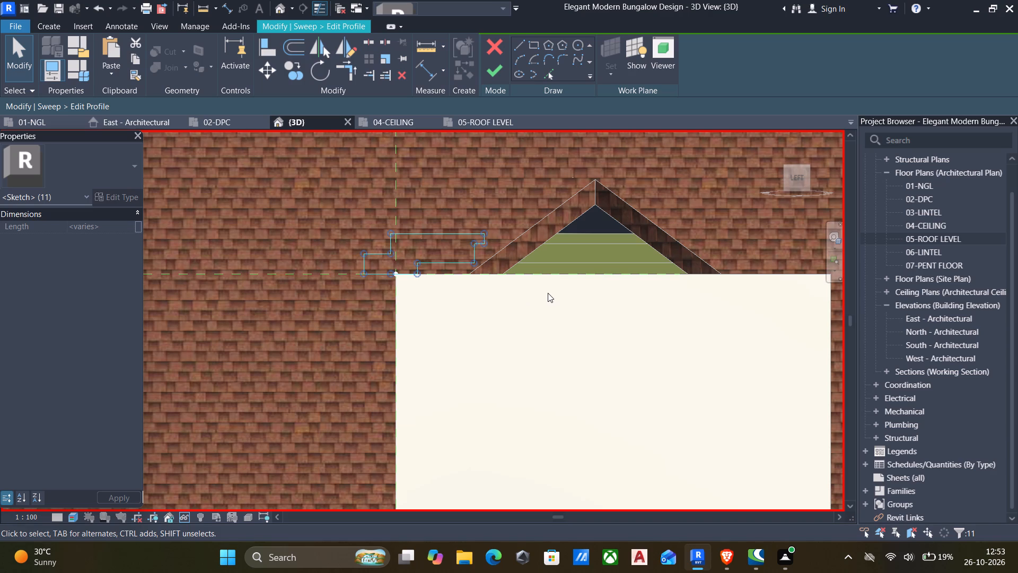
key("Right")
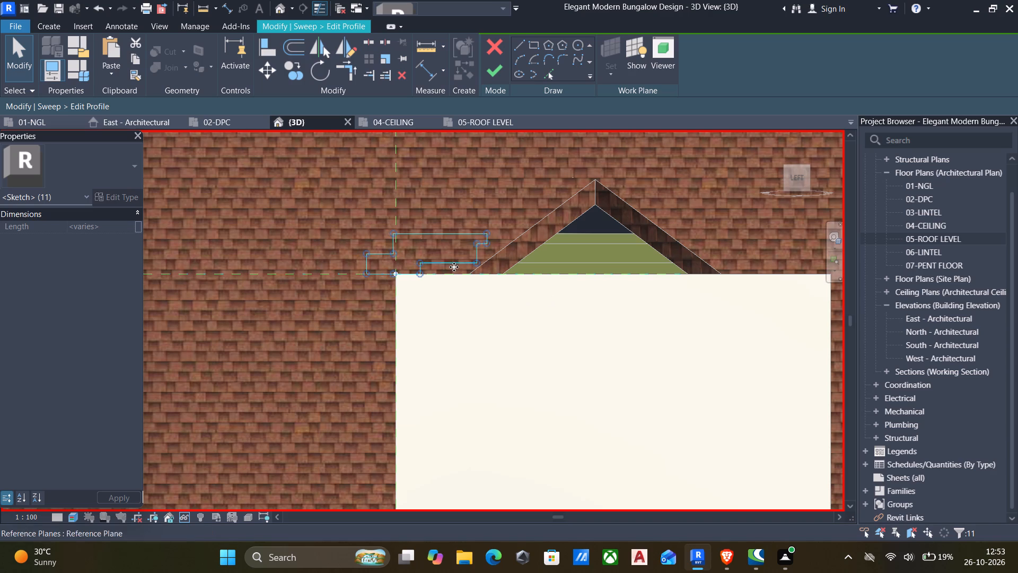
Mirror a copy of the moulding profile about a vertical axis through the middle of the projecting volume's top edge.
left_click_drag(302, 216, 387, 289)
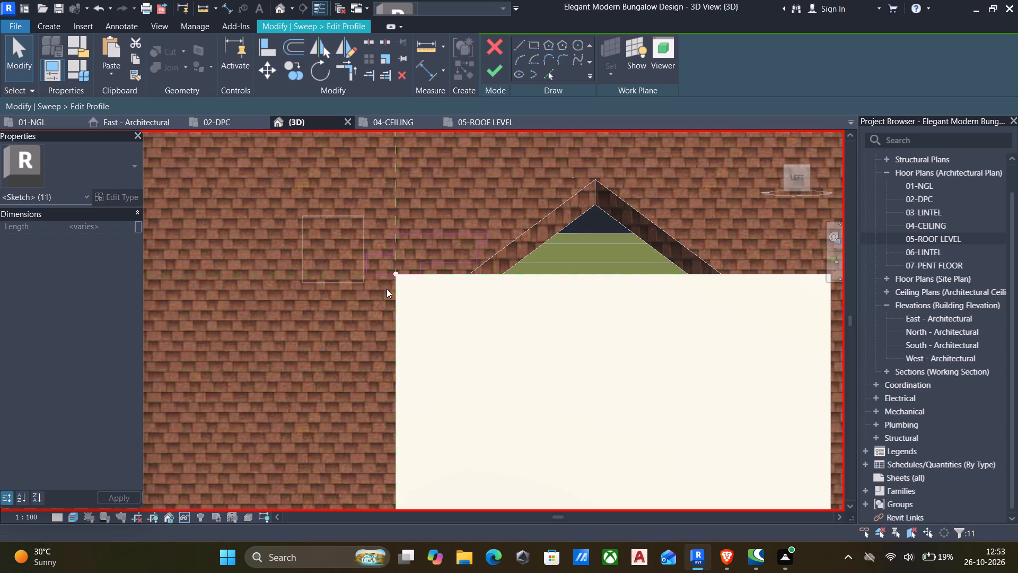
left_click_drag(387, 289, 536, 311)
scroll(536, 311, "down", 4)
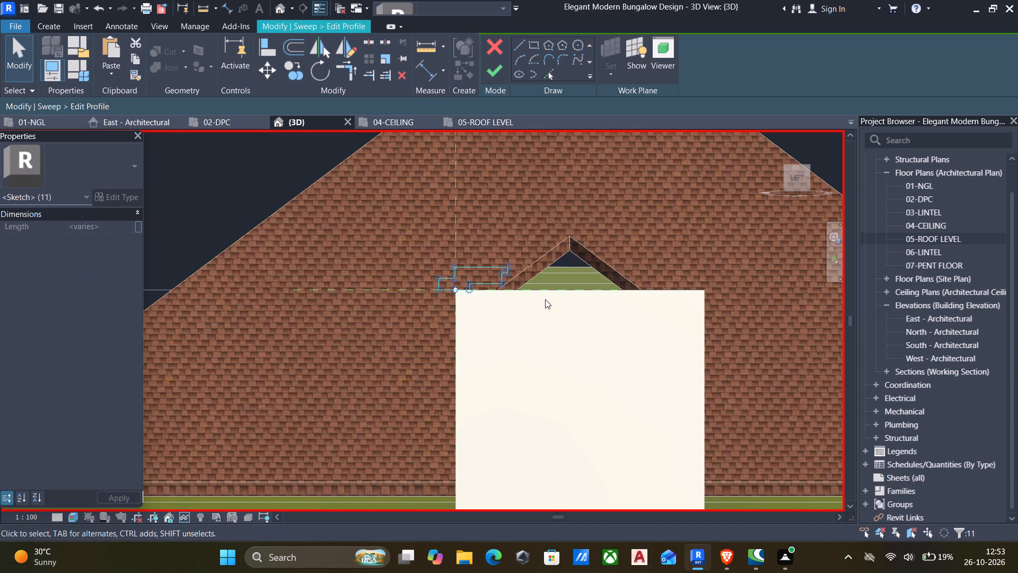
middle_click_drag(543, 300, 459, 316)
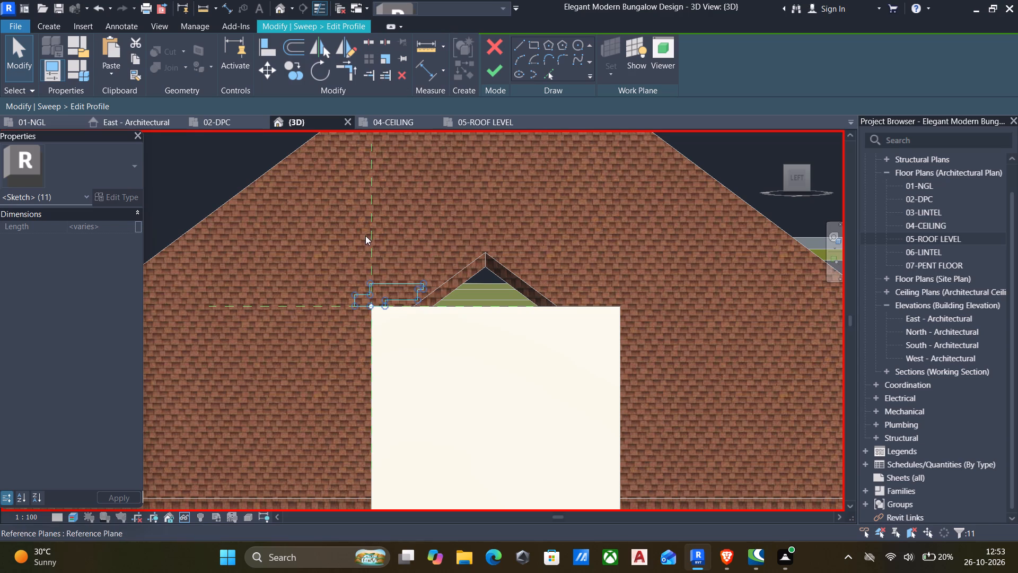
left_click(522, 42)
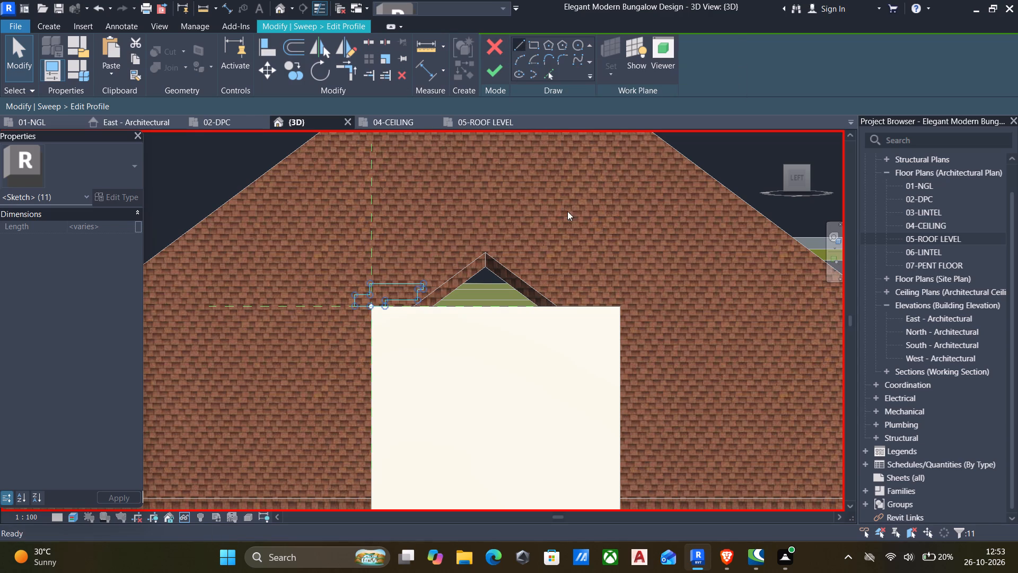
scroll(624, 309, "up", 2)
scroll(621, 313, "down", 5)
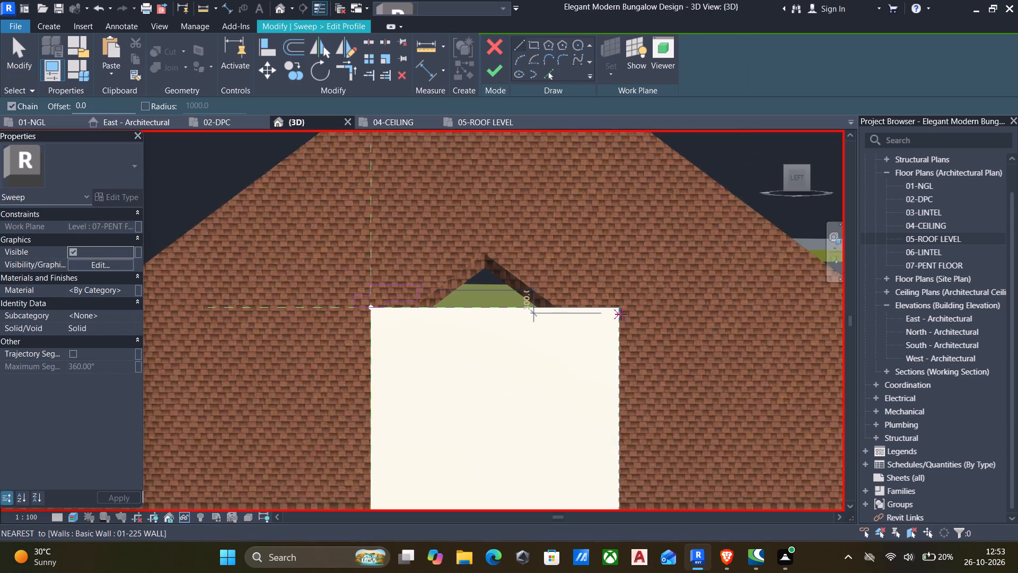
key("Escape")
left_click_drag(363, 244, 530, 350)
type("dm")
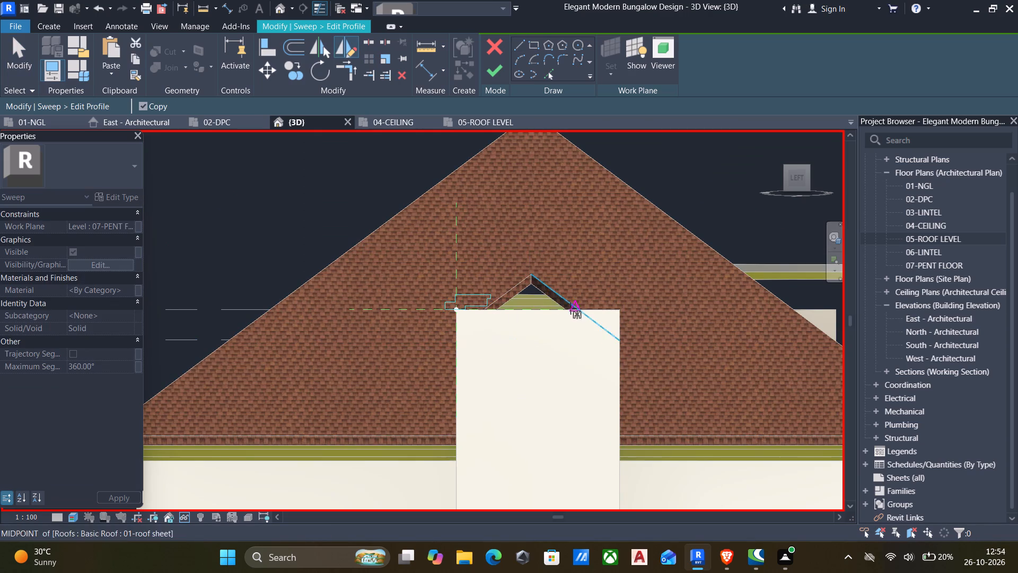
left_click(538, 310)
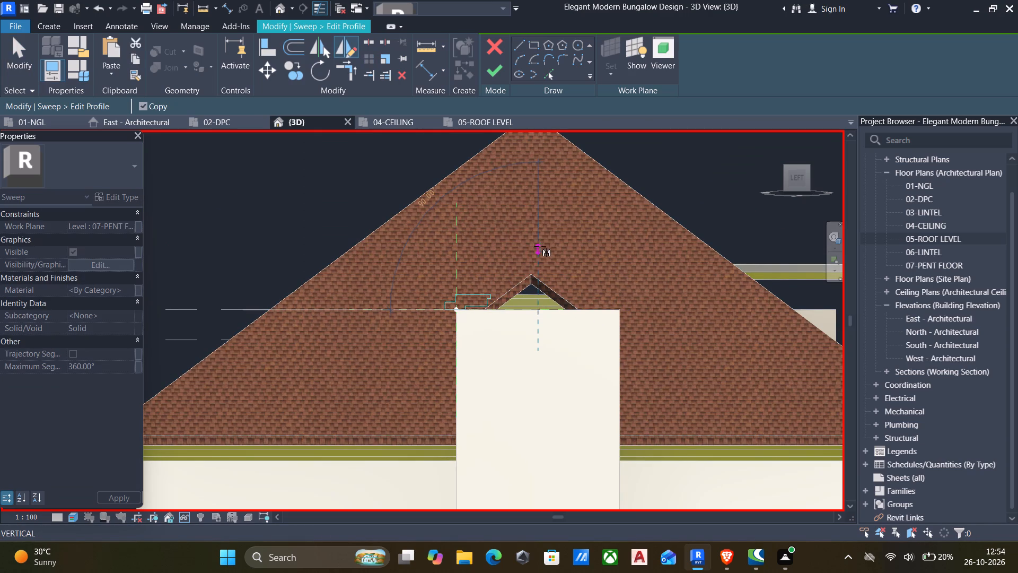
left_click(540, 244)
key("Escape")
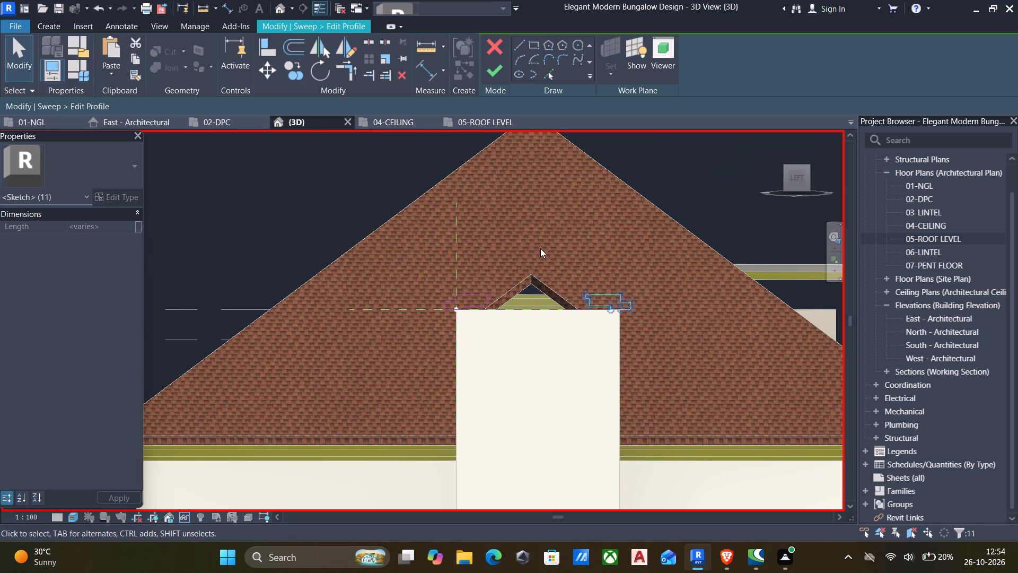
Delete the original moulding profile on the far wall, keeping only the mirrored copy, and finish the profile sketch.
middle_click_drag(548, 259, 386, 335, "shift")
scroll(382, 341, "down", 6)
middle_click_drag(375, 345, 577, 310)
scroll(277, 292, "up", 5)
key("Escape")
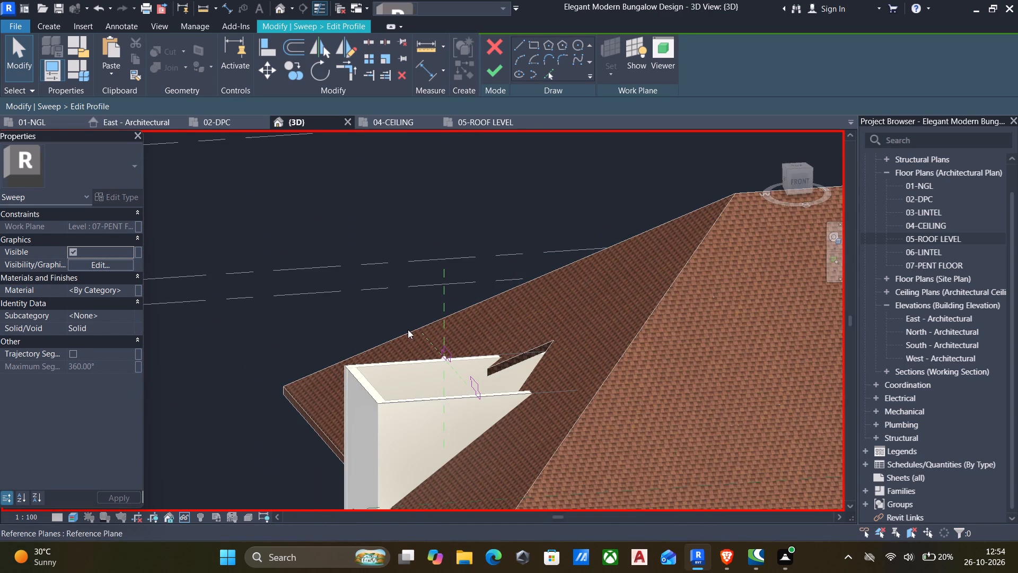
left_click_drag(402, 322, 466, 365)
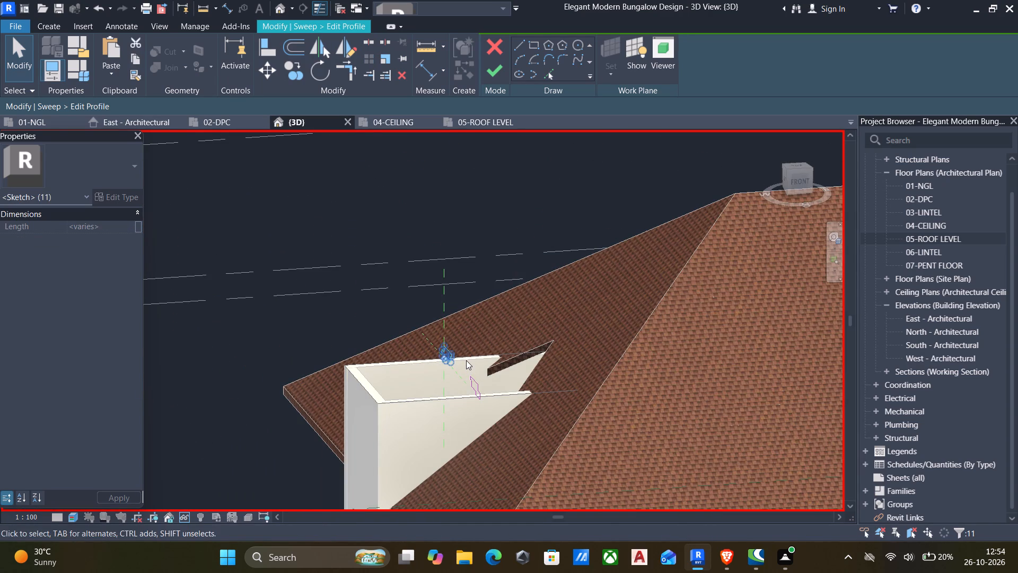
key("Delete")
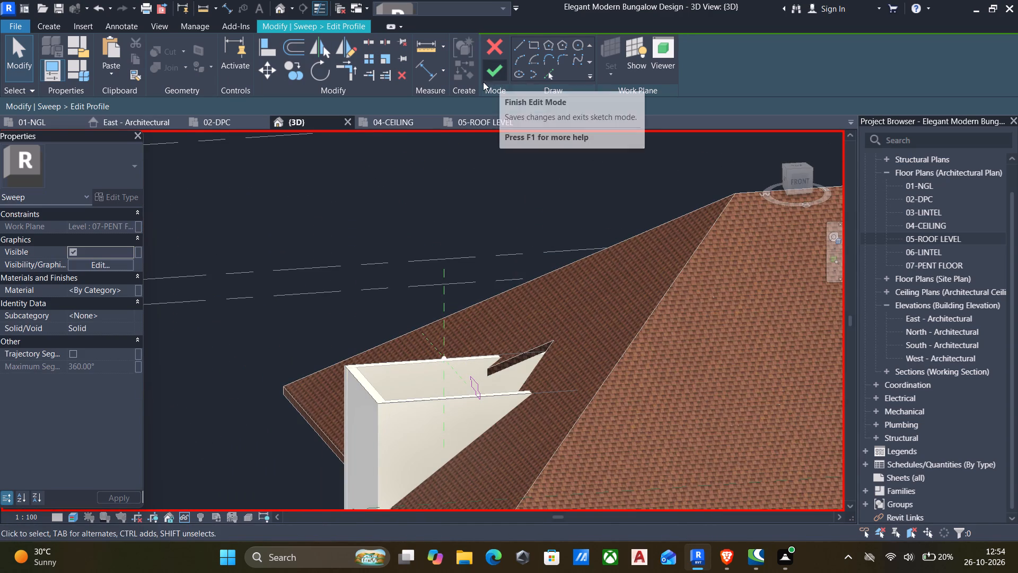
left_click(496, 72)
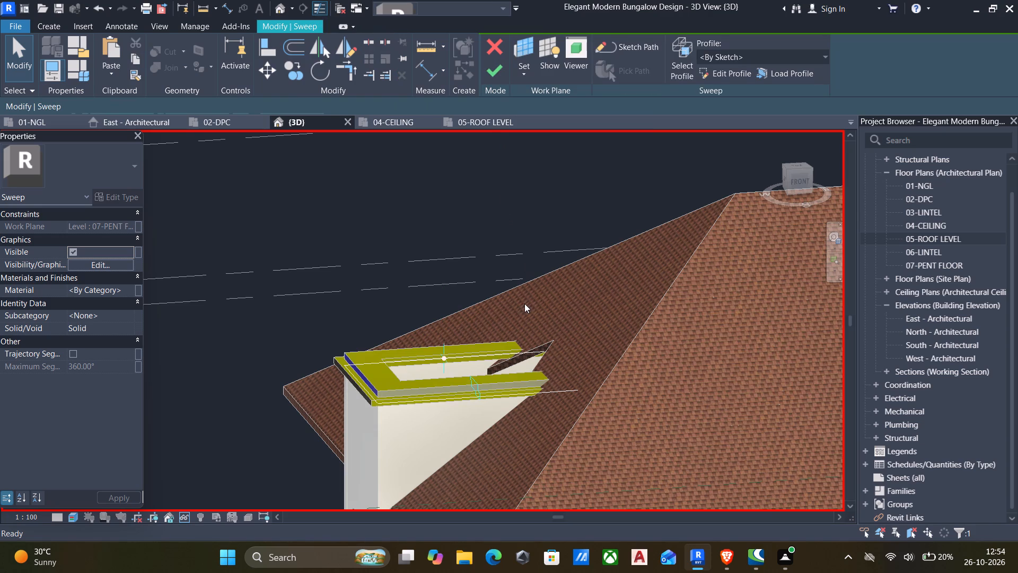
Restore the temporarily hidden hipped roof over the projecting volume.
key("Escape")
scroll(501, 336, "down", 4)
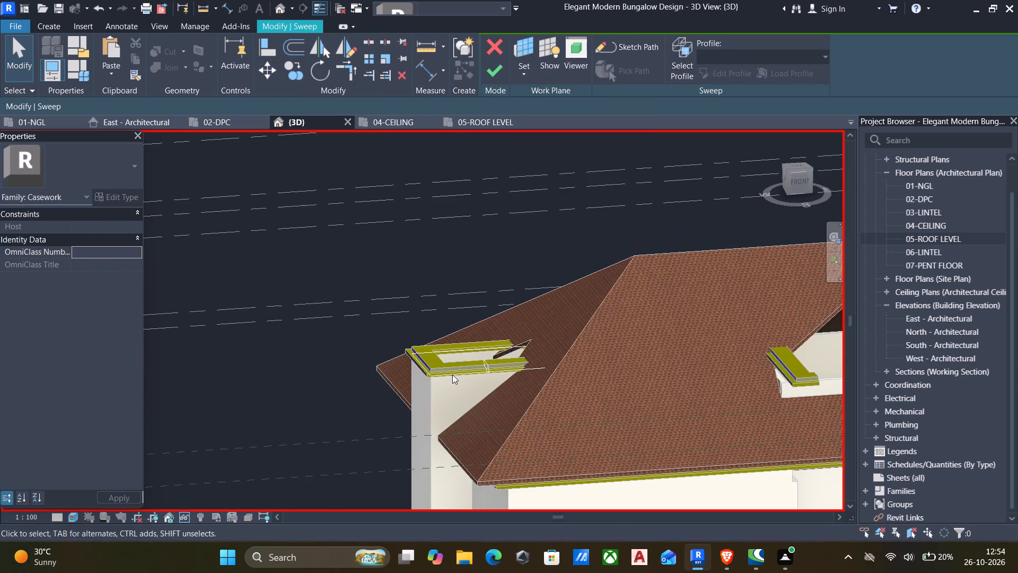
type("hr")
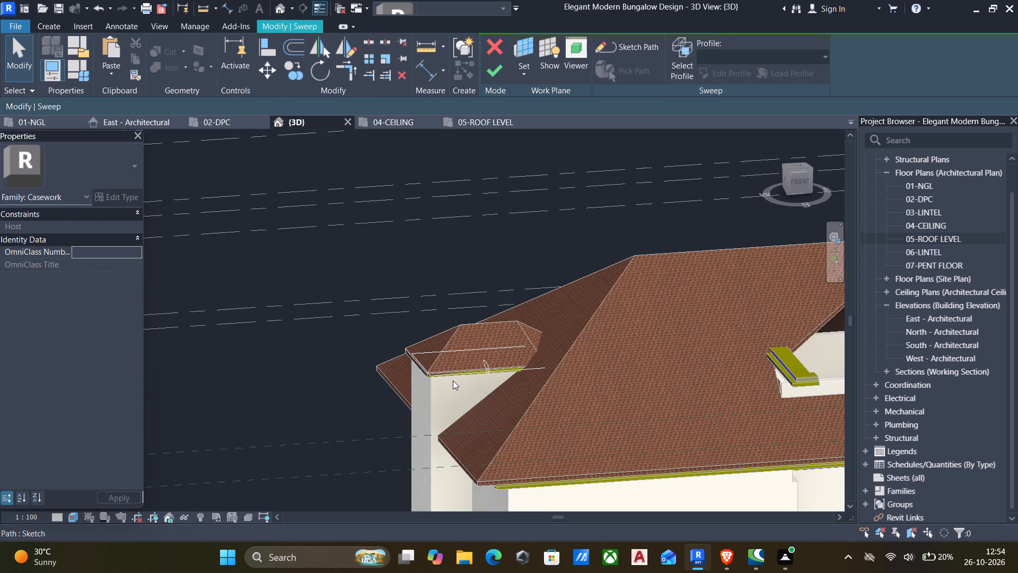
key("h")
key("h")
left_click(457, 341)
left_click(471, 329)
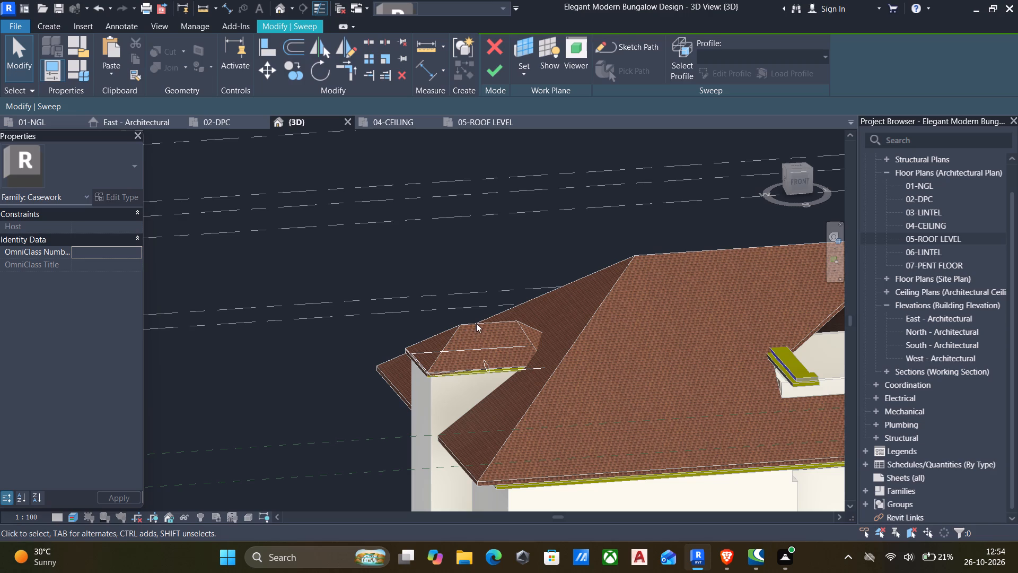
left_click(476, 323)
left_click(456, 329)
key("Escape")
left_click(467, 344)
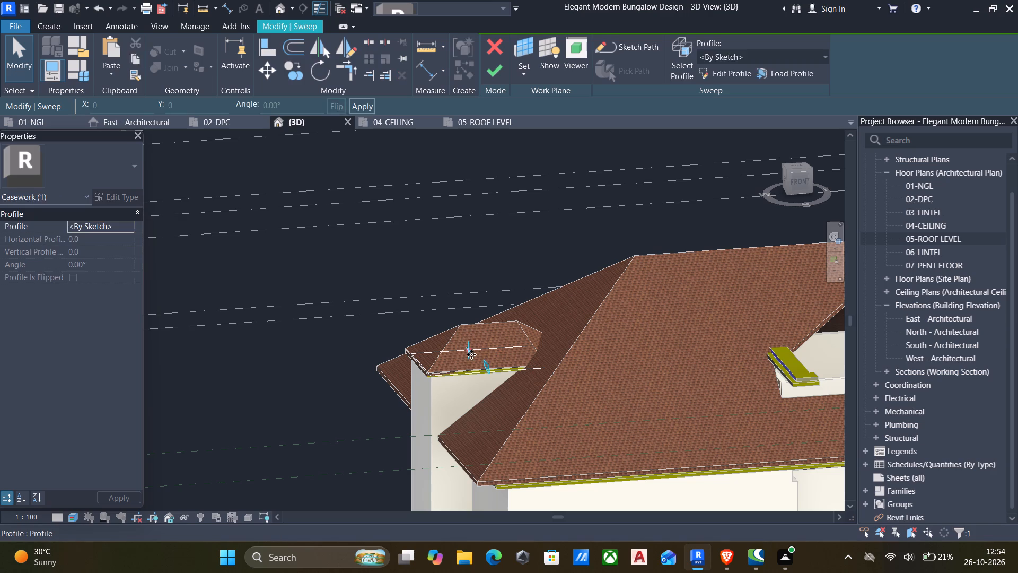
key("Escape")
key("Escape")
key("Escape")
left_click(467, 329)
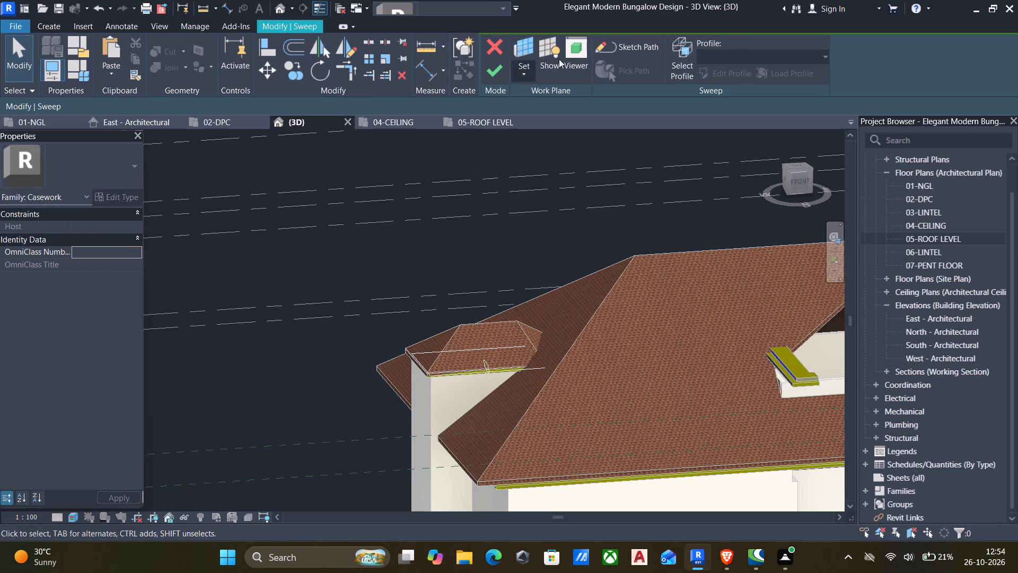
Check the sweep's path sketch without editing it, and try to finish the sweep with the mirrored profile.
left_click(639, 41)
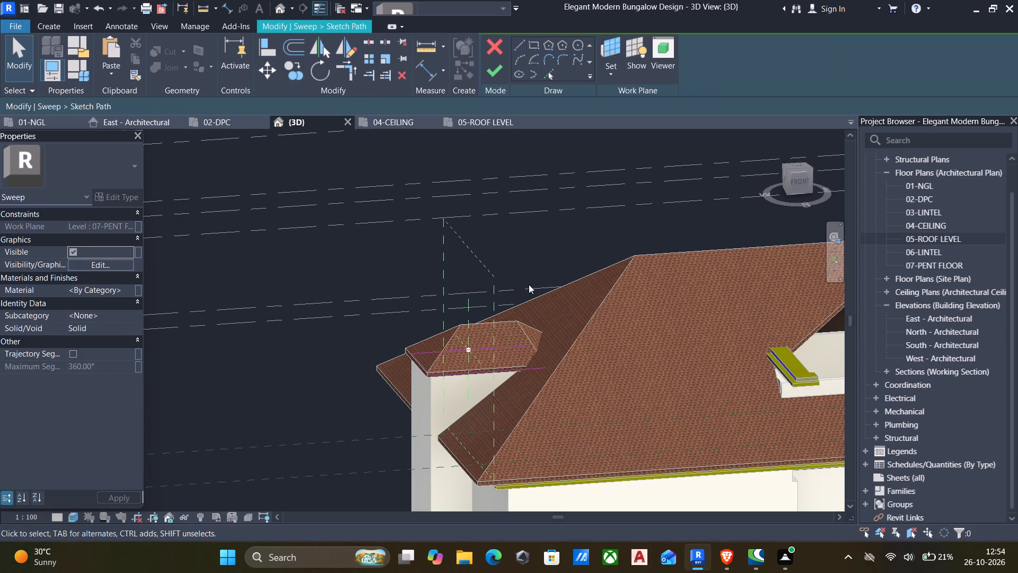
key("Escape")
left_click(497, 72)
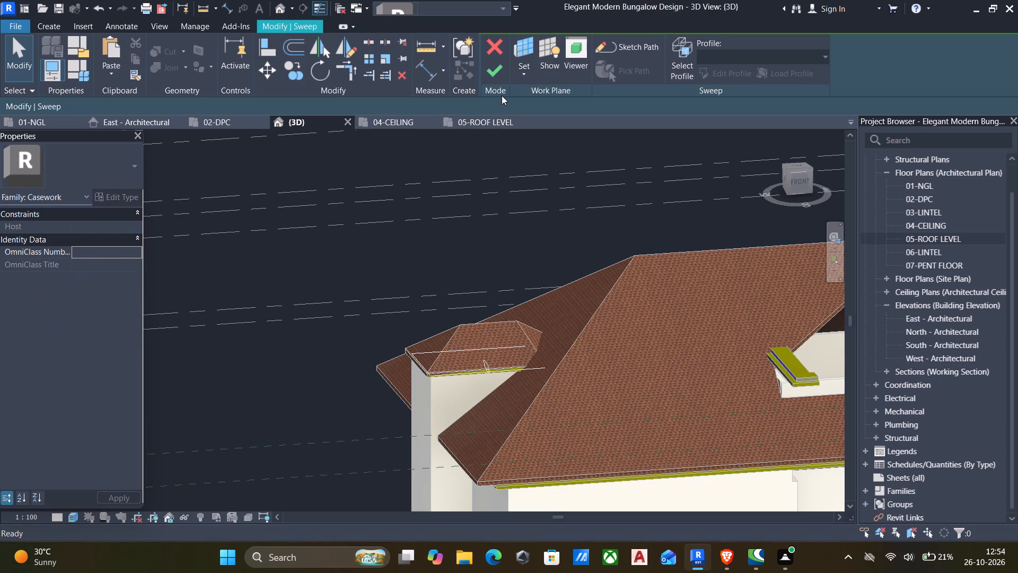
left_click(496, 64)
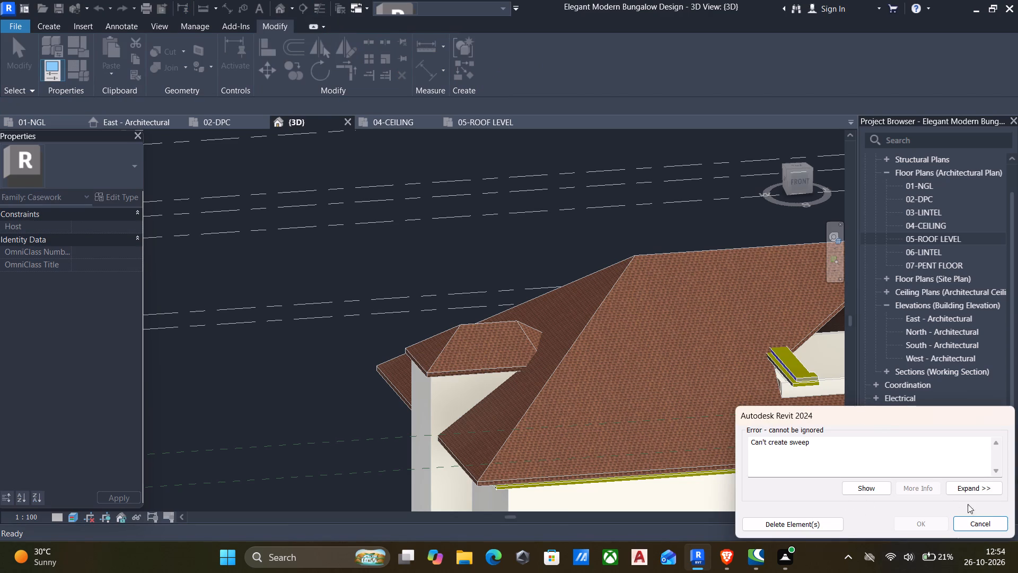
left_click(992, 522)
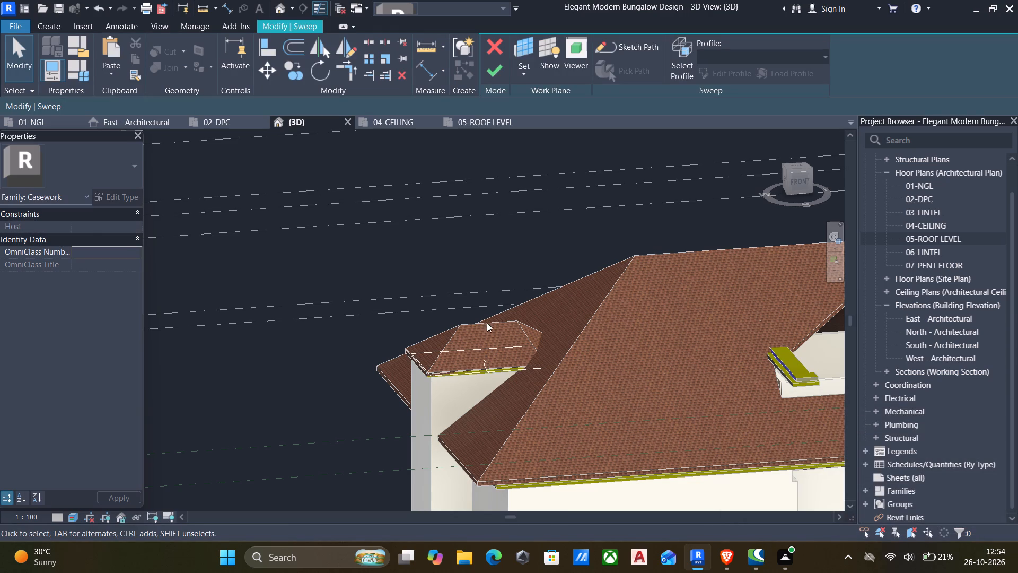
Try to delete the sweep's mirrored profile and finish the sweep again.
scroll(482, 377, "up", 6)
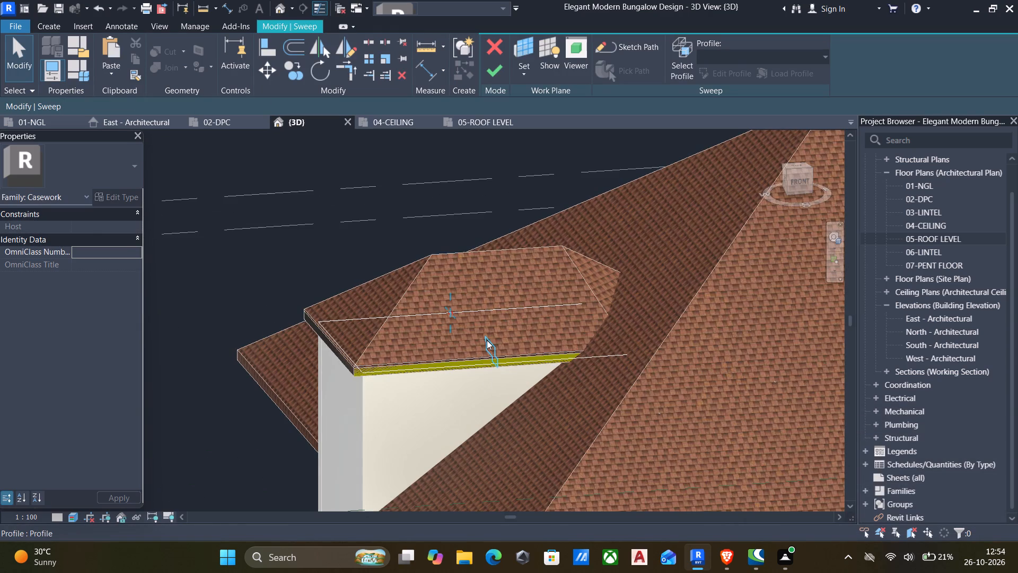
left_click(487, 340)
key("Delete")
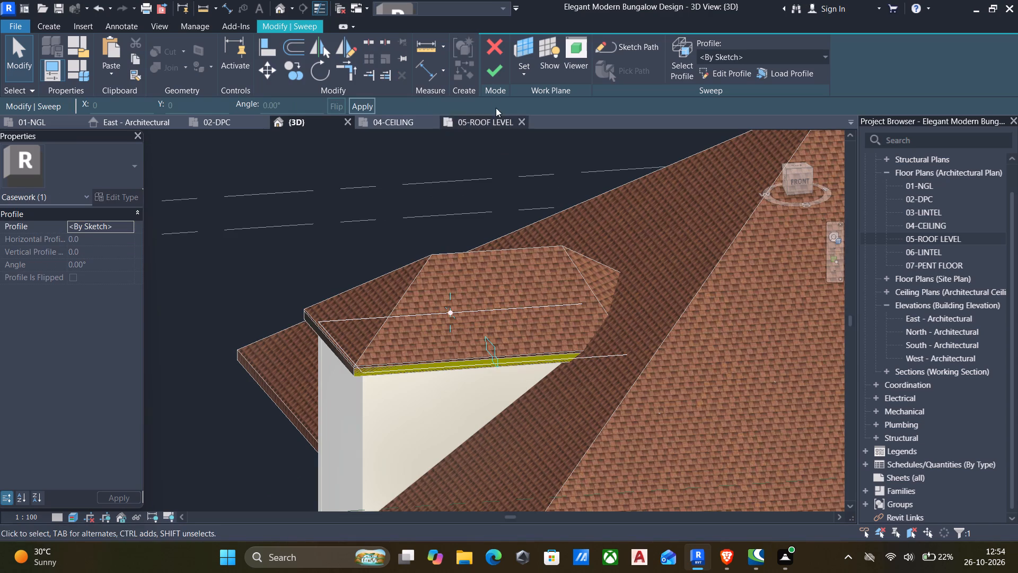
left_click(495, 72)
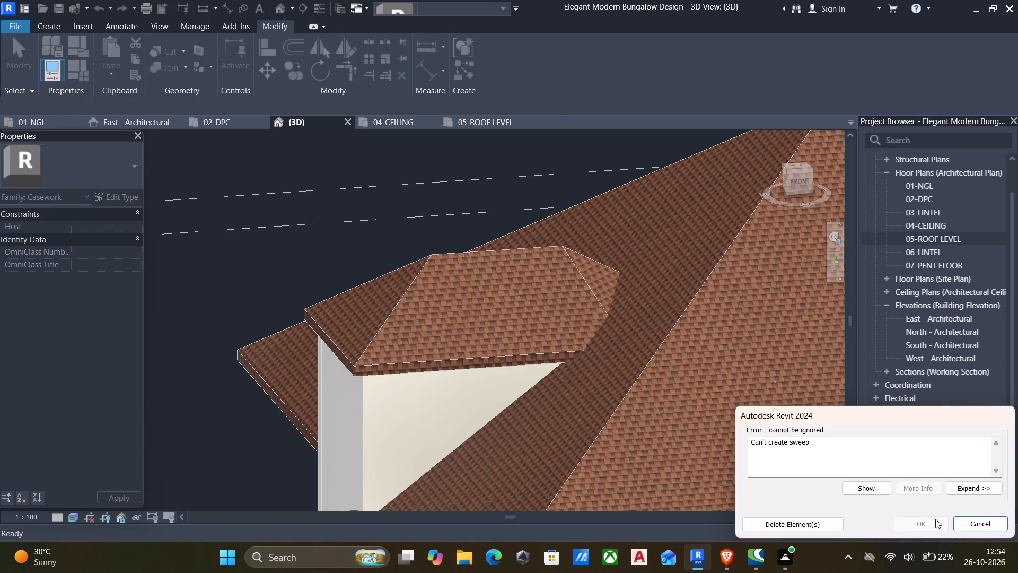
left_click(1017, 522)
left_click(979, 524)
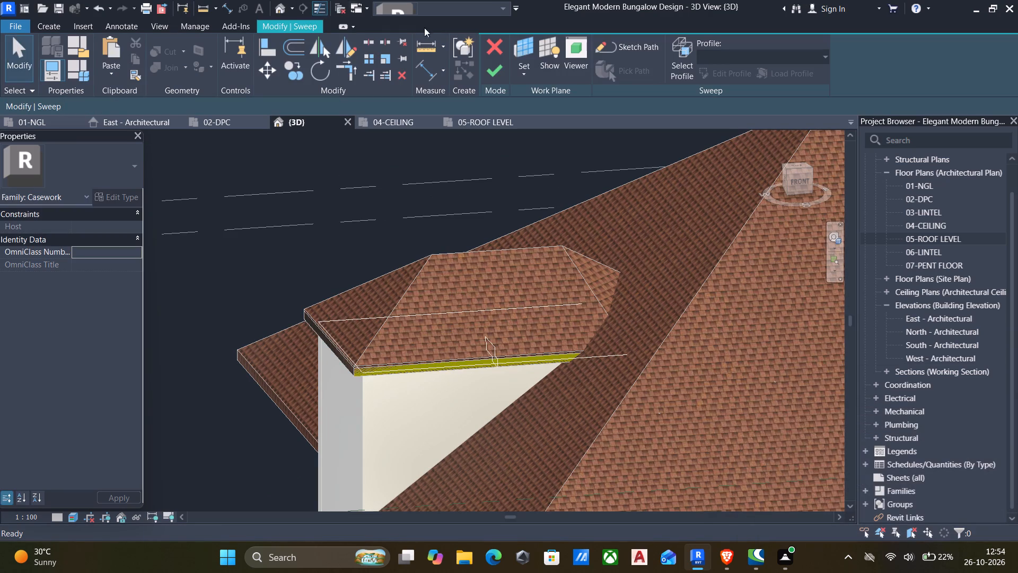
Discard the pending edits to the moulding sweep and leave its sketch mode.
left_click(494, 47)
left_click(556, 283)
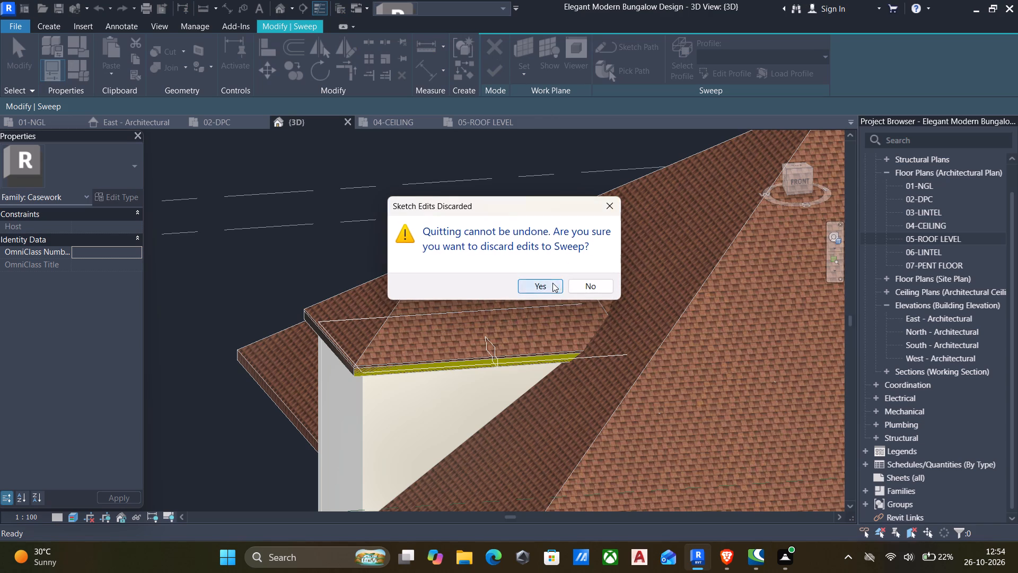
Restore the temporarily hidden hipped roof over the west projecting volume and finish the in-place moulding model.
scroll(470, 238, "down", 14)
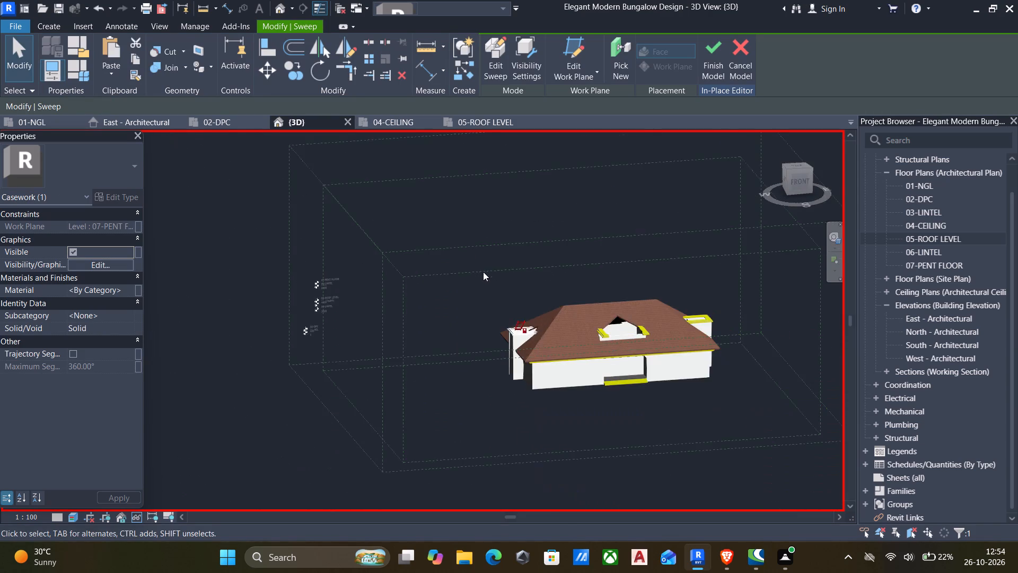
scroll(536, 343, "up", 6)
middle_click_drag(531, 339, 633, 319, "shift")
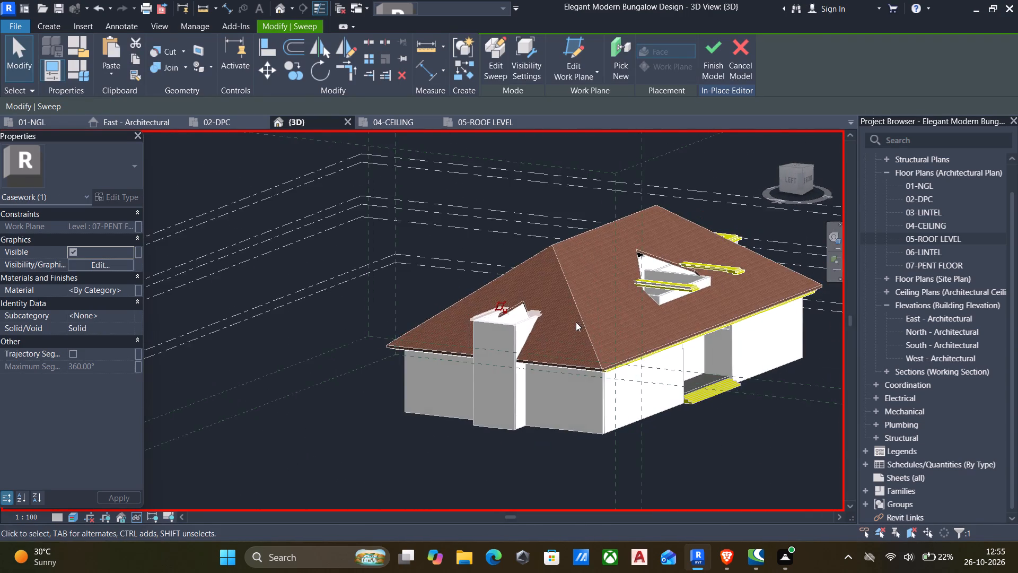
scroll(575, 322, "up", 6)
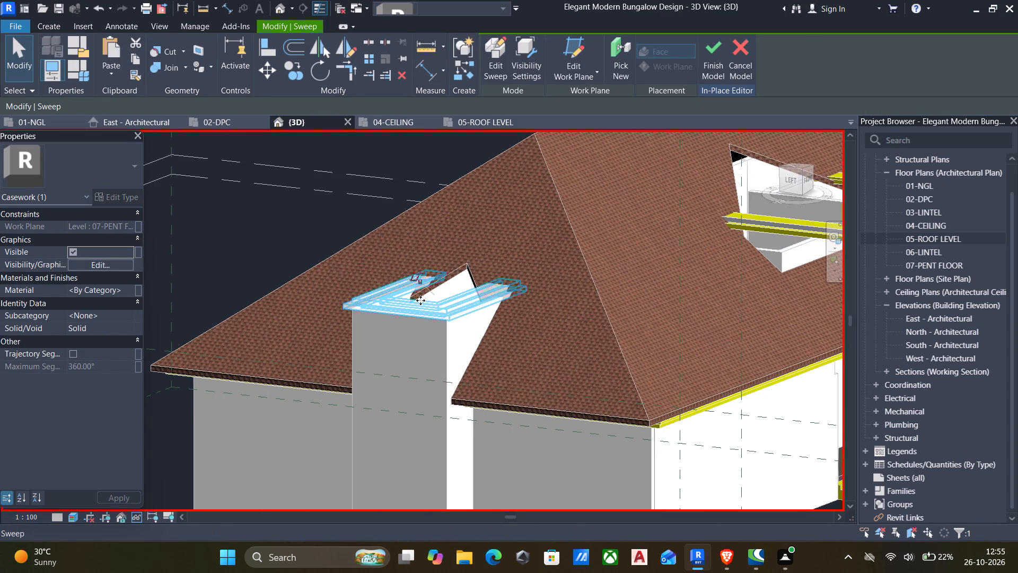
scroll(398, 315, "up", 4)
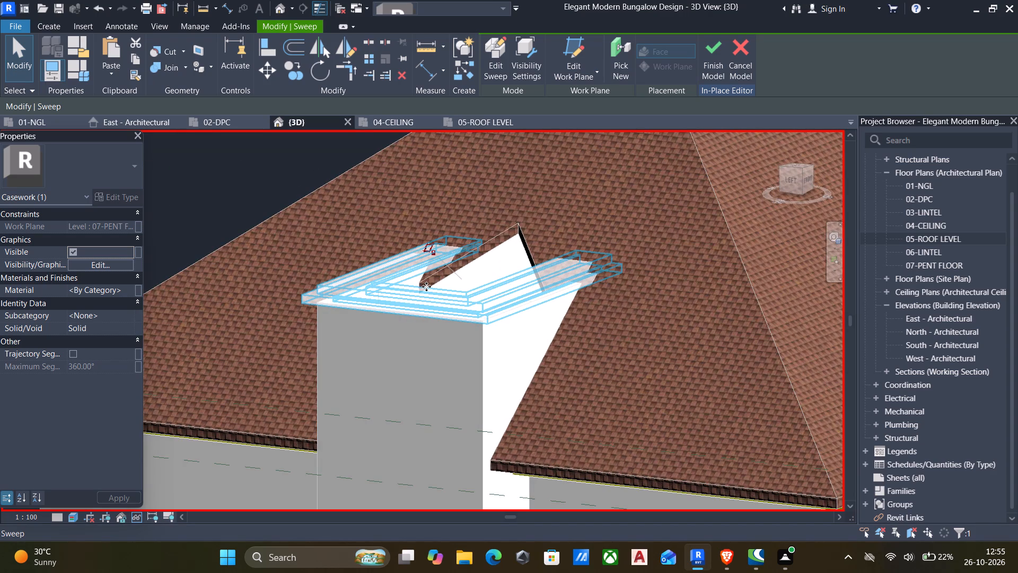
middle_click_drag(427, 302, 504, 338)
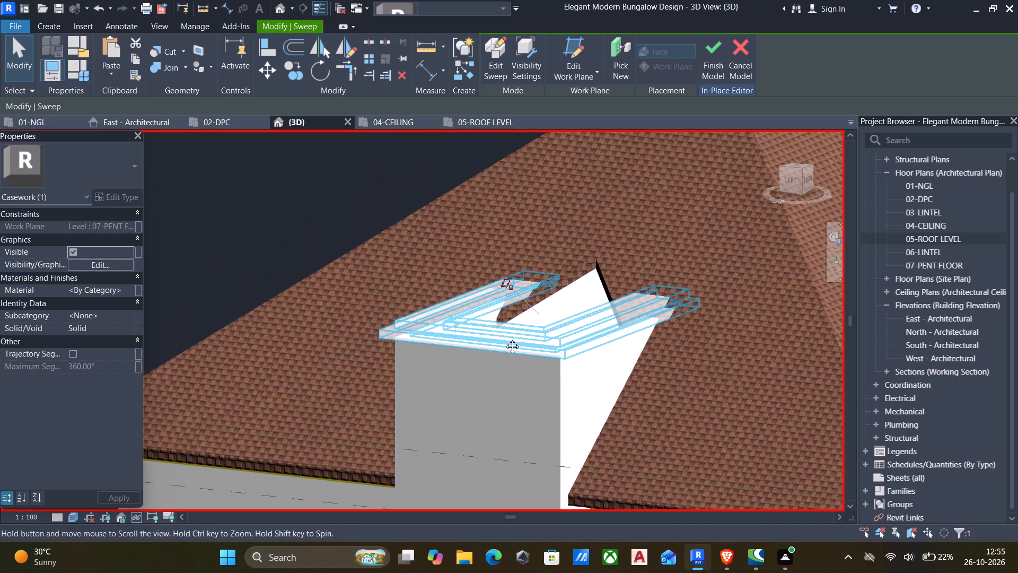
middle_click_drag(504, 338, 505, 338)
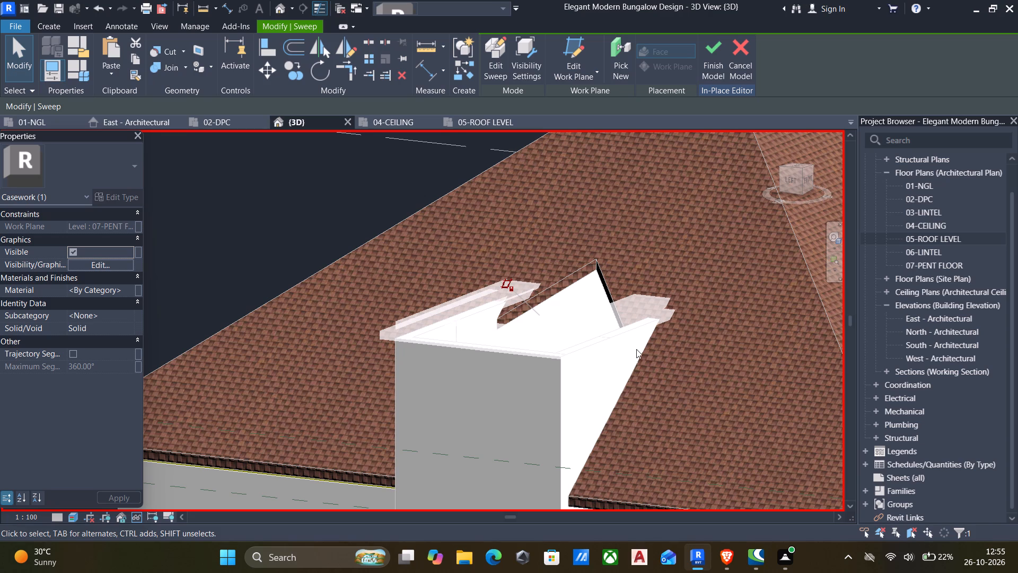
type("hr")
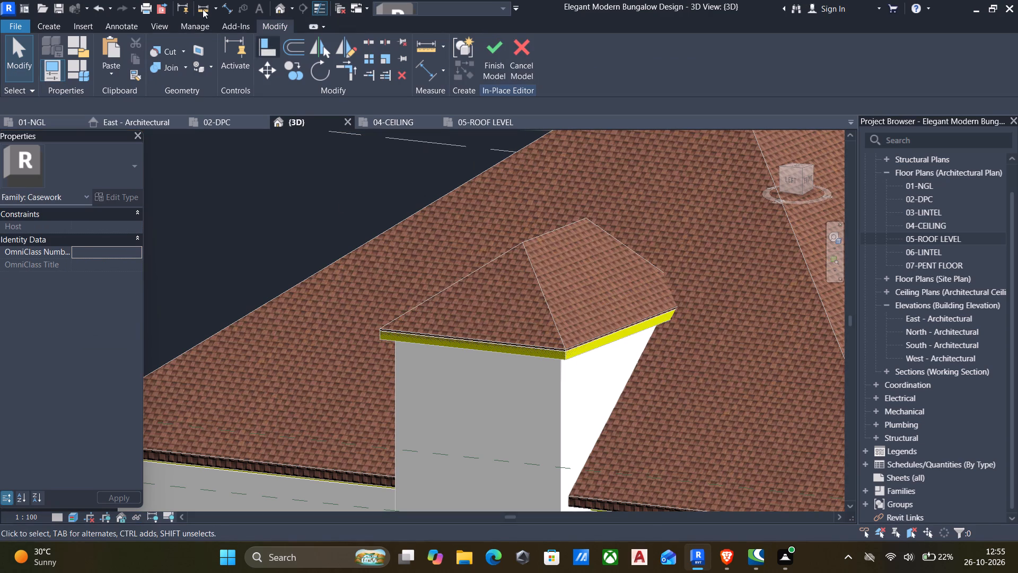
left_click(517, 246)
left_click(491, 44)
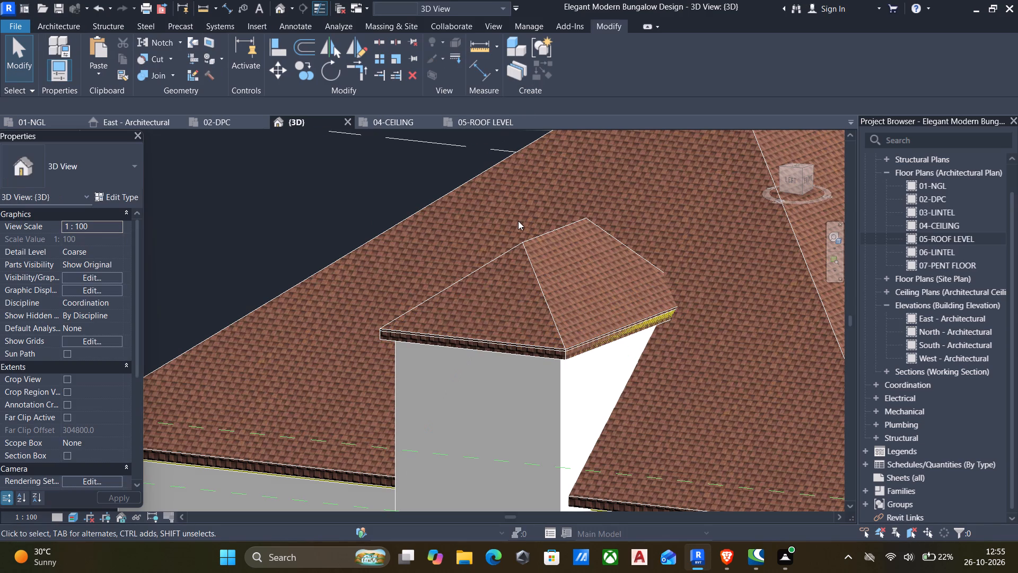
Open the footprint sketch of the hipped roof over the west projecting volume, examine its boundary from above, and finish the sketch.
left_click(536, 247)
left_click(532, 242)
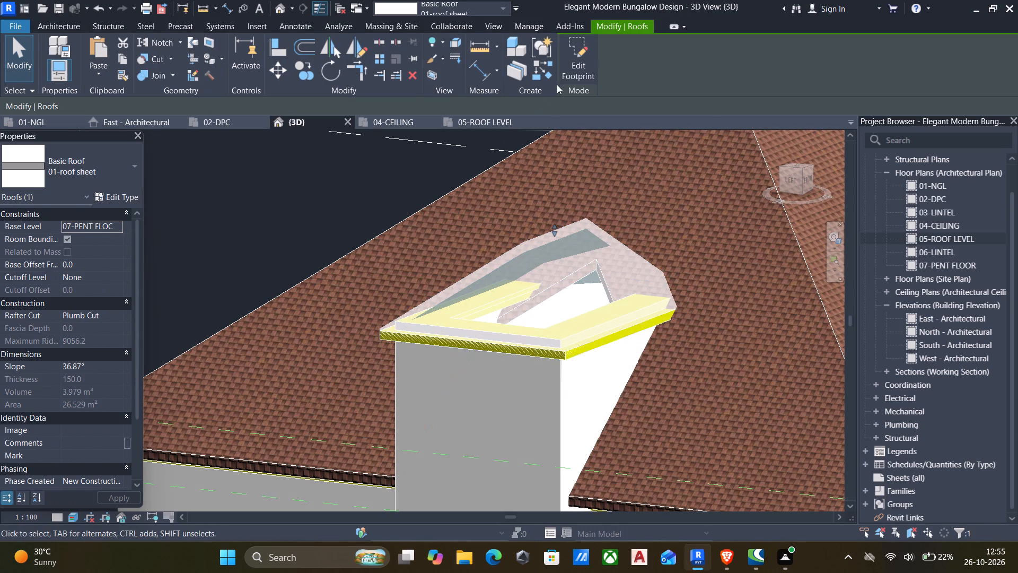
left_click(578, 49)
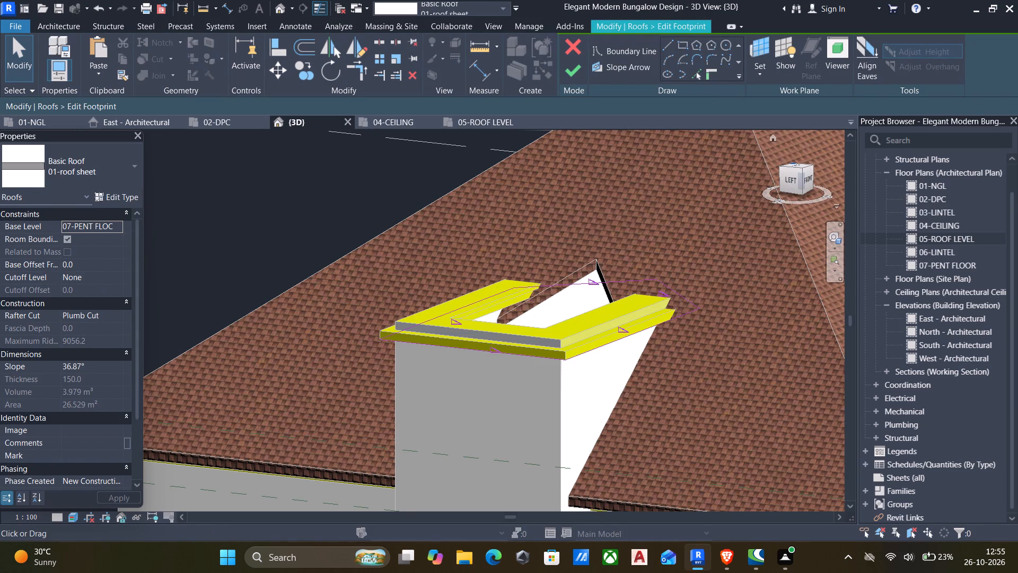
left_click(796, 165)
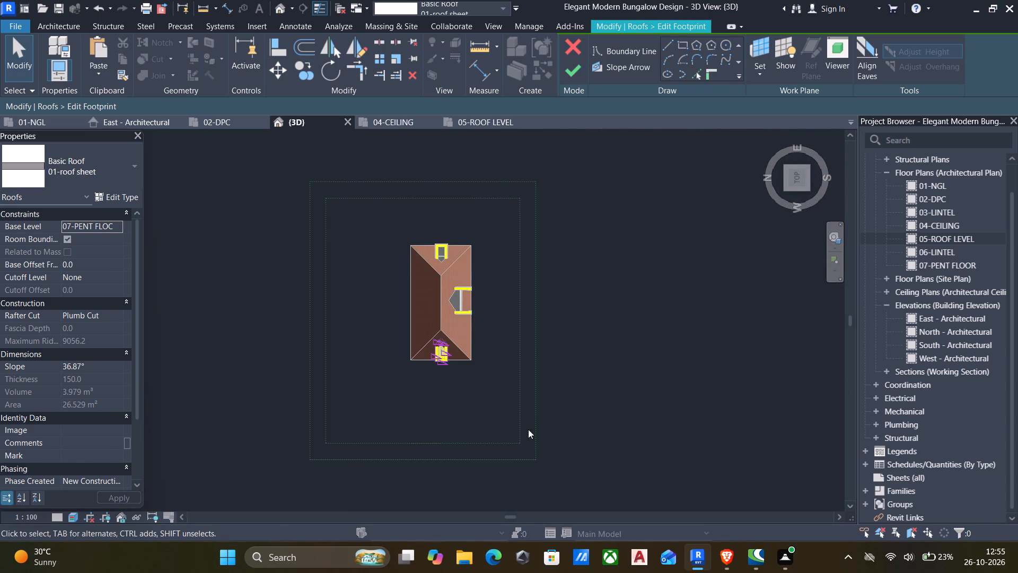
scroll(341, 59, "up", 6)
scroll(443, 351, "up", 12)
middle_click_drag(432, 370, 455, 332)
scroll(455, 332, "up", 2)
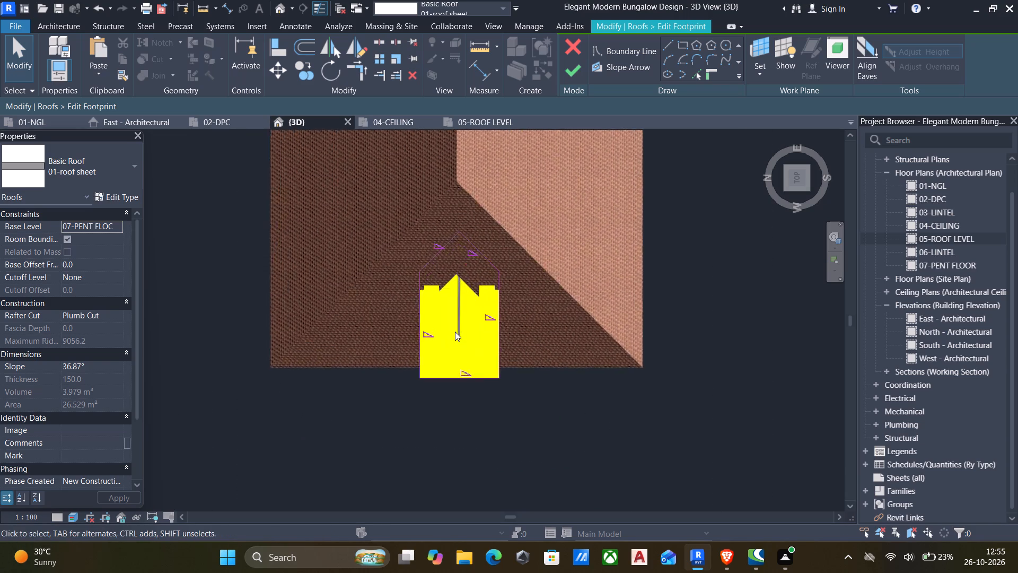
scroll(455, 332, "up", 2)
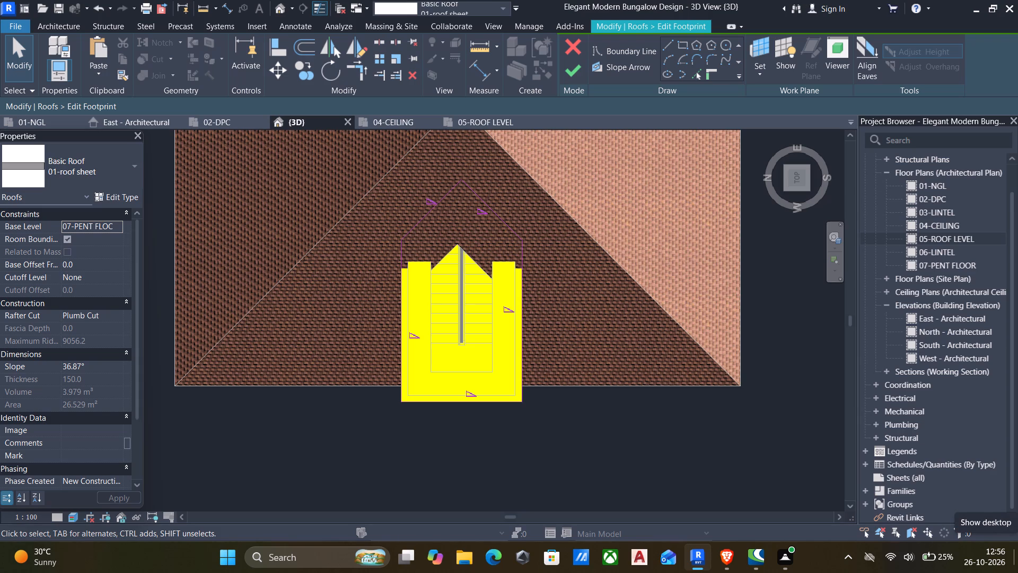
right_click(1017, 572)
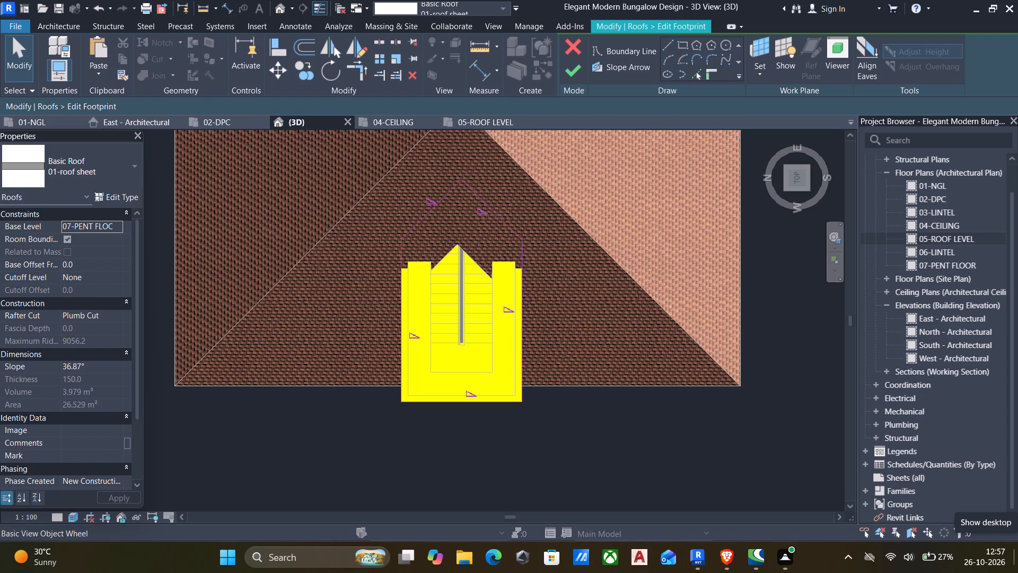
right_click(1017, 572)
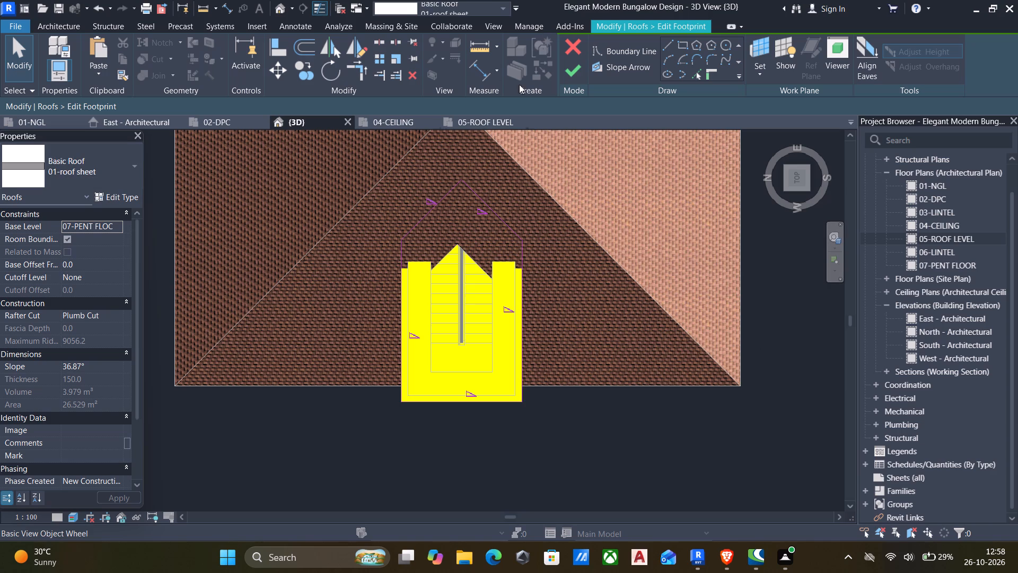
left_click(566, 69)
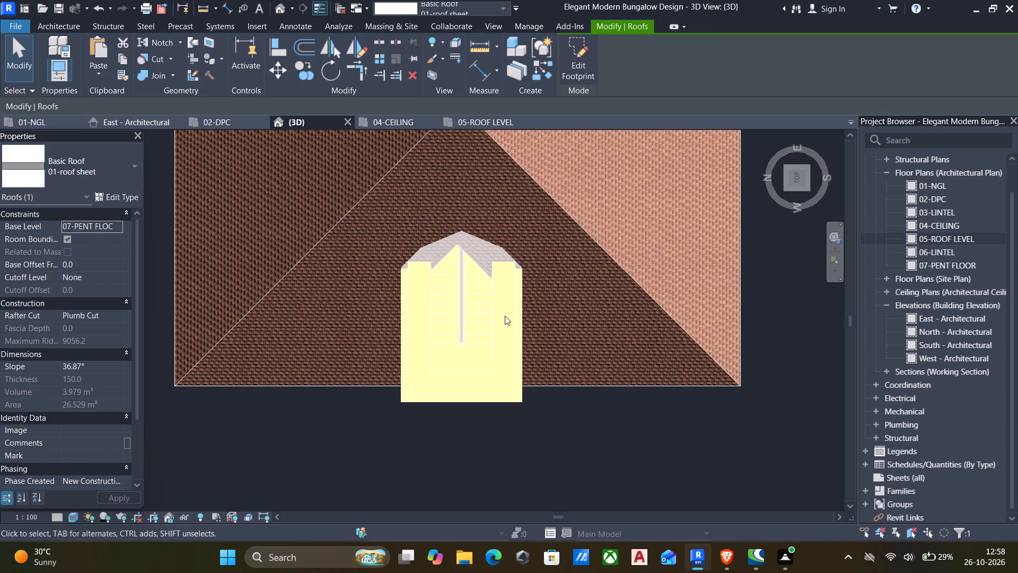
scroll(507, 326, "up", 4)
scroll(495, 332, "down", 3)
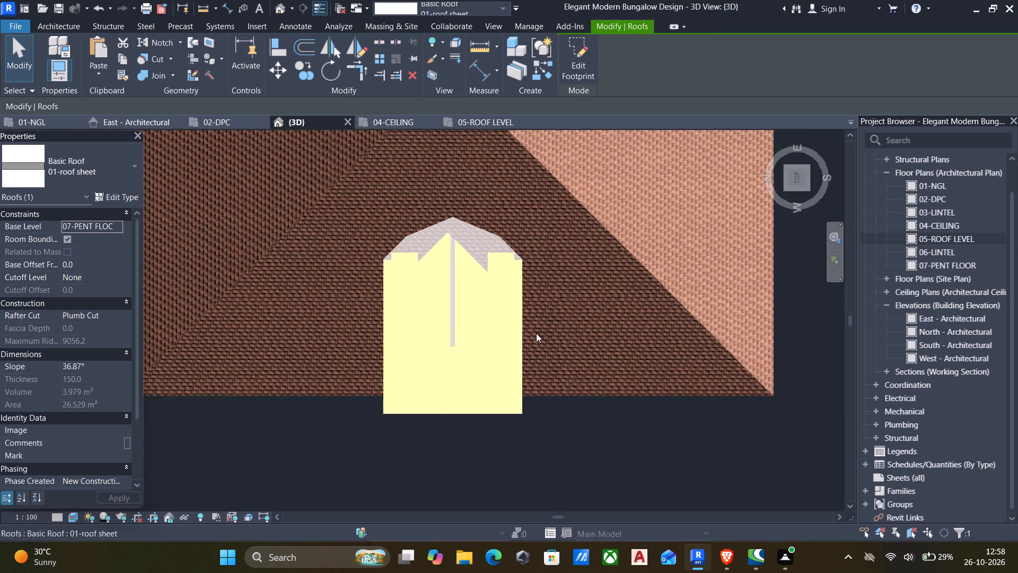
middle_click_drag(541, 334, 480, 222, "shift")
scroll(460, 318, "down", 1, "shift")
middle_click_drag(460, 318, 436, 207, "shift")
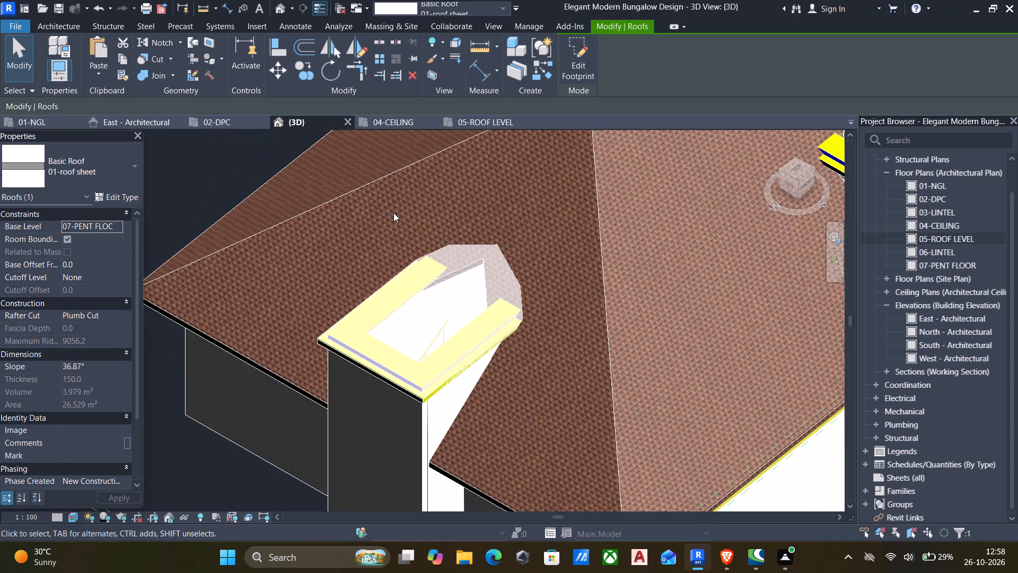
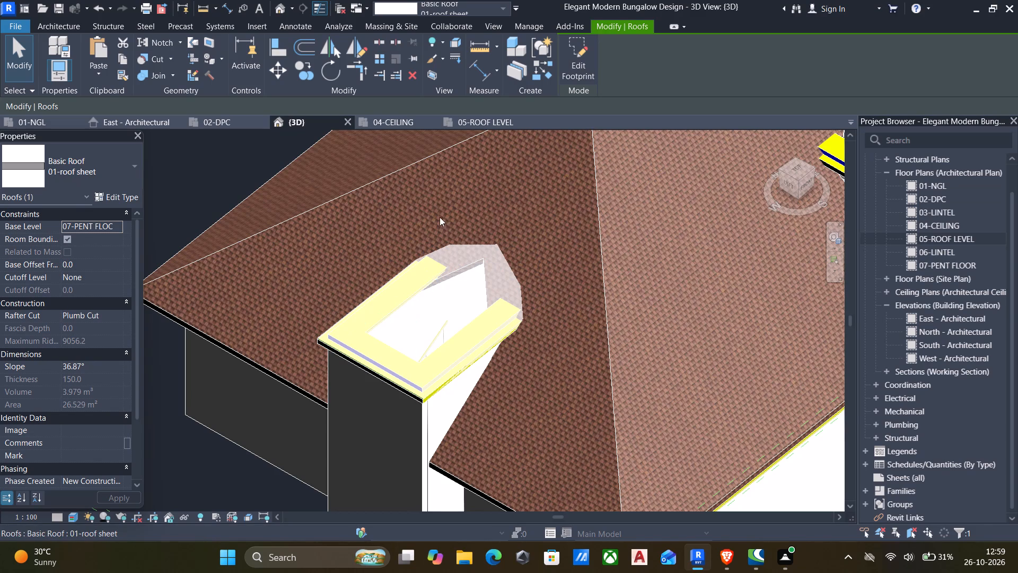
Examine the hipped roof over the west projecting volume from several angles, including its junction with the main roof, and the unroofed east side.
left_click(471, 266)
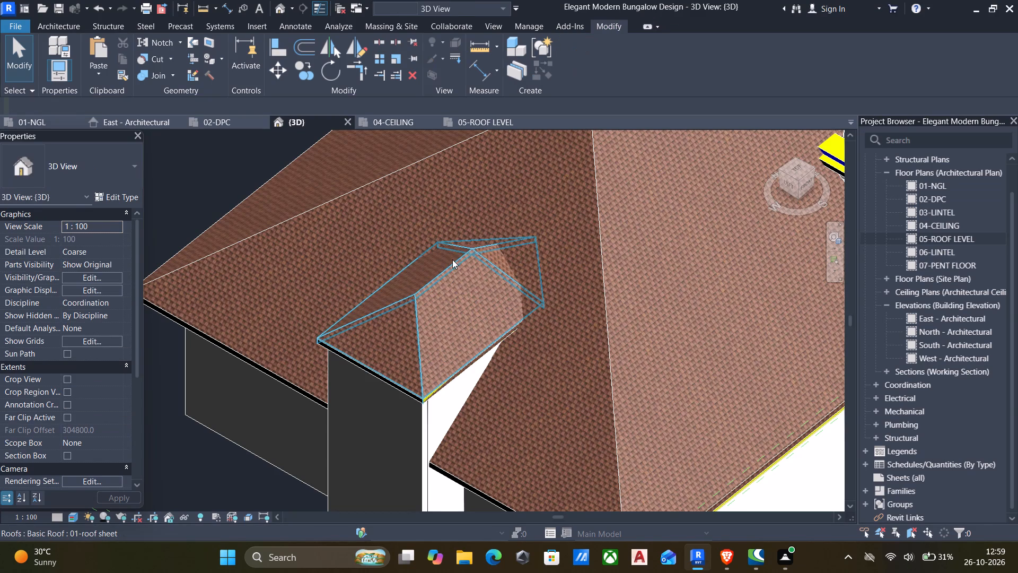
left_click(452, 259)
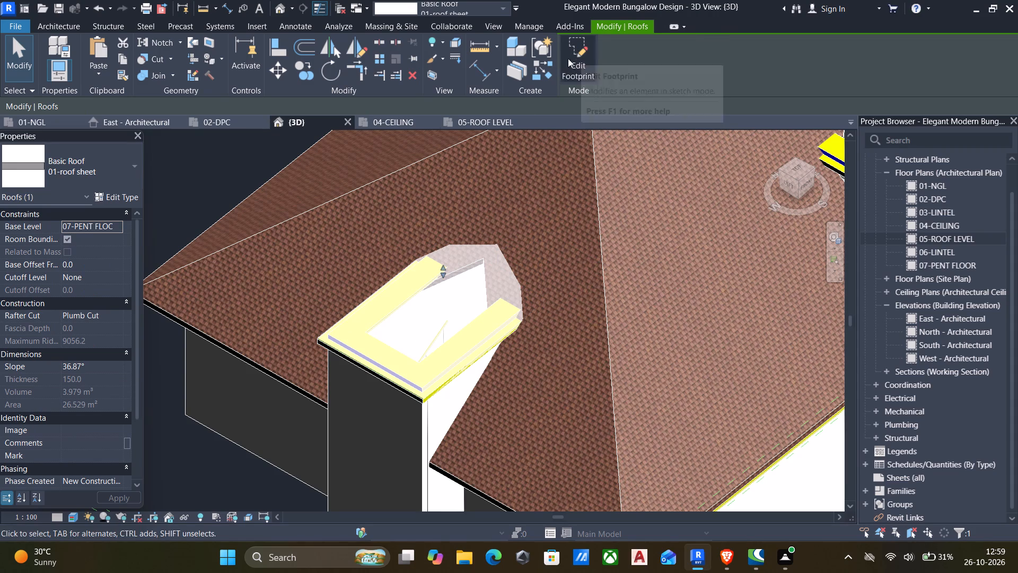
scroll(442, 323, "down", 1)
middle_click_drag(442, 325, 414, 204, "shift")
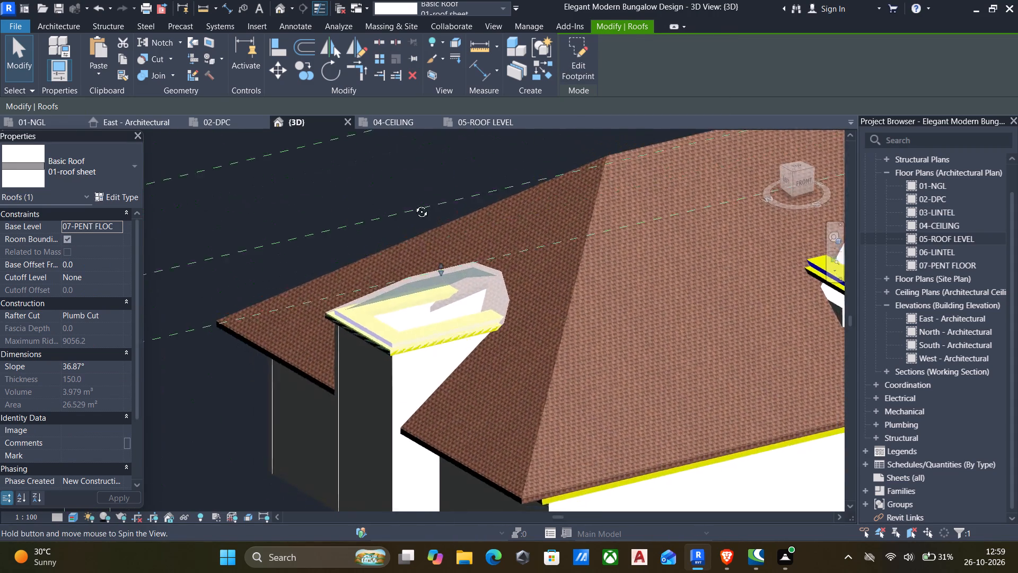
middle_click_drag(414, 204, 416, 190, "shift")
middle_click_drag(437, 349, 385, 319)
scroll(385, 361, "up", 5)
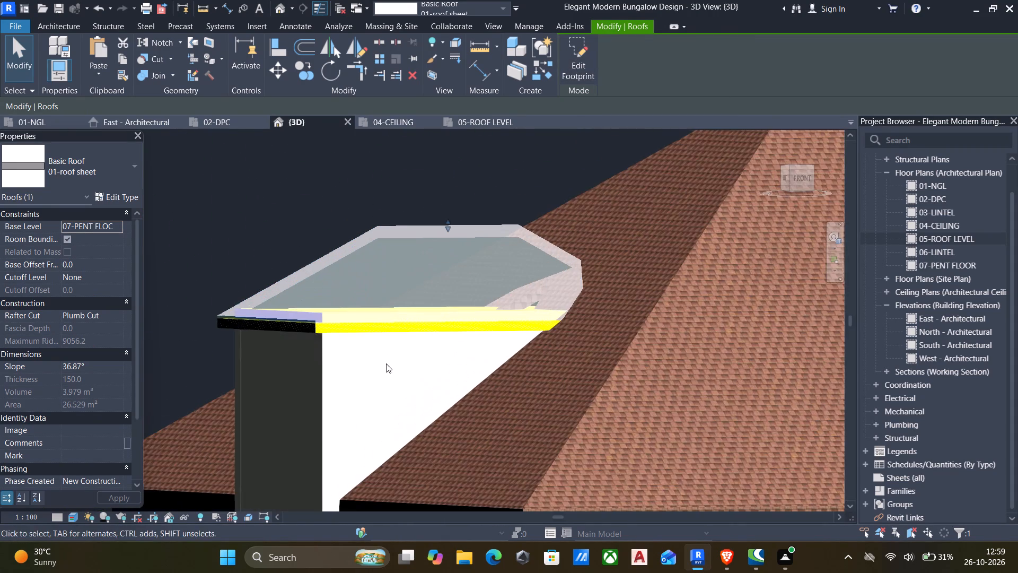
middle_click_drag(384, 363, 370, 277)
middle_click_drag(341, 271, 315, 266, "shift")
key("Escape")
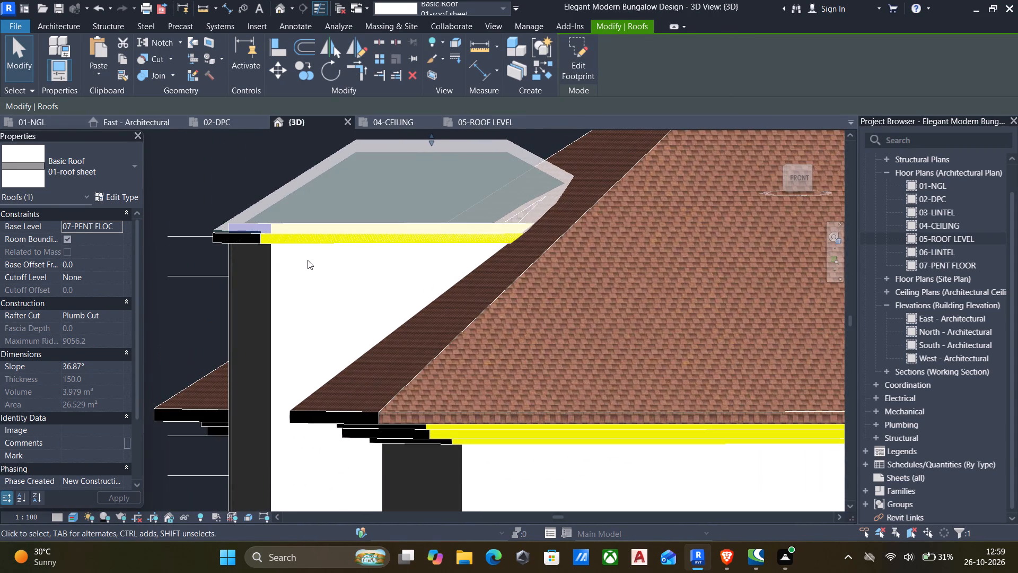
scroll(320, 257, "down", 4)
scroll(392, 288, "down", 6)
middle_click_drag(502, 308, 365, 390, "shift")
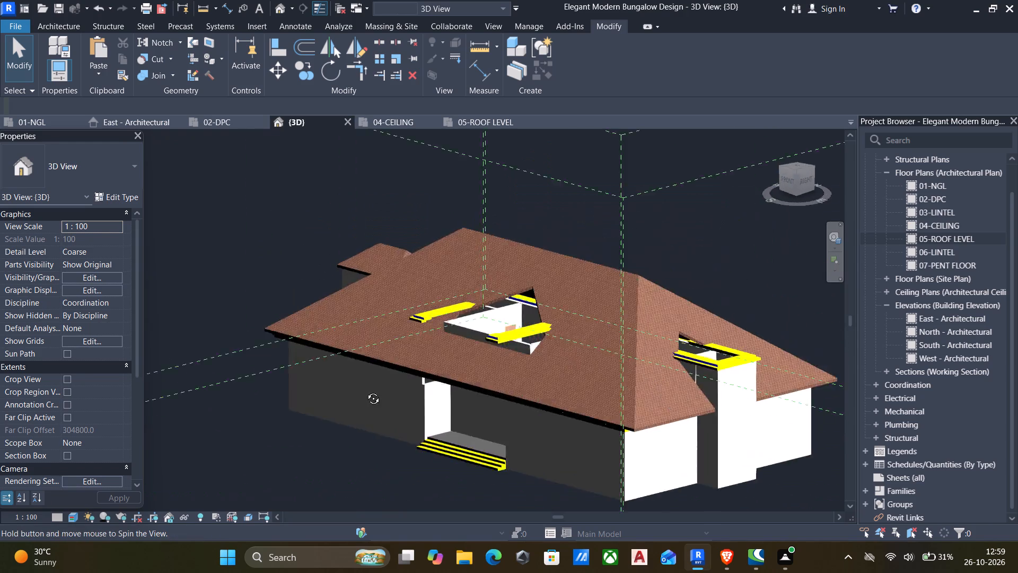
middle_click_drag(365, 390, 376, 386, "shift")
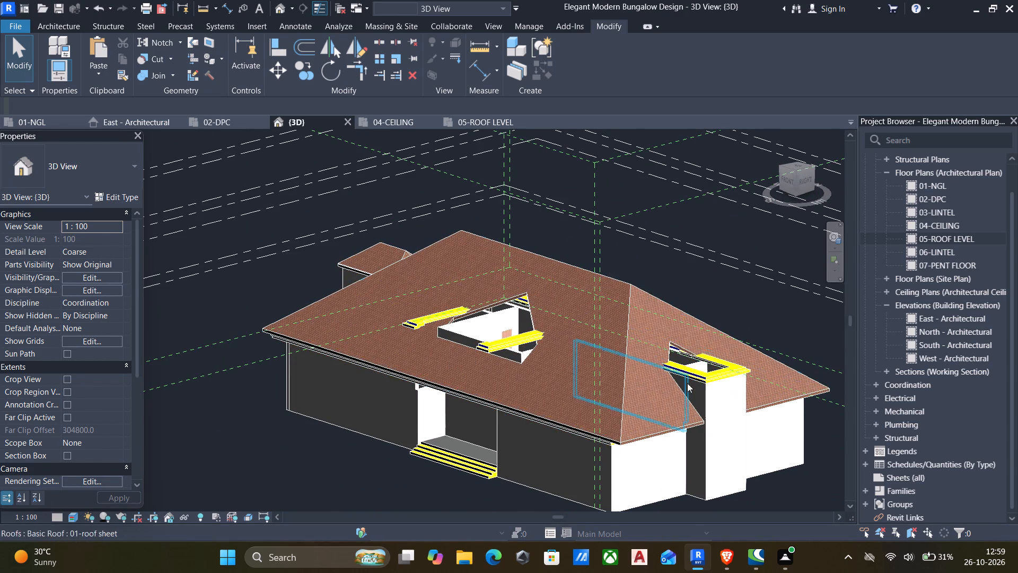
Edit the west hipped roof's footprint and sketch a rectangular boundary over the east projecting volume, from the moulding's outer southeast corner past the gable-shaped opening's peak.
left_click(397, 250)
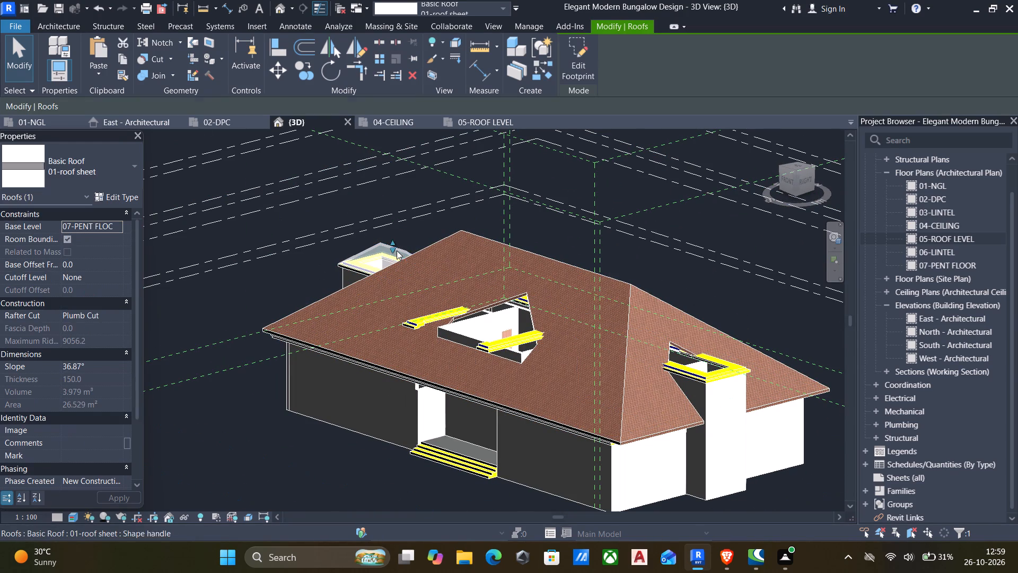
left_click(569, 51)
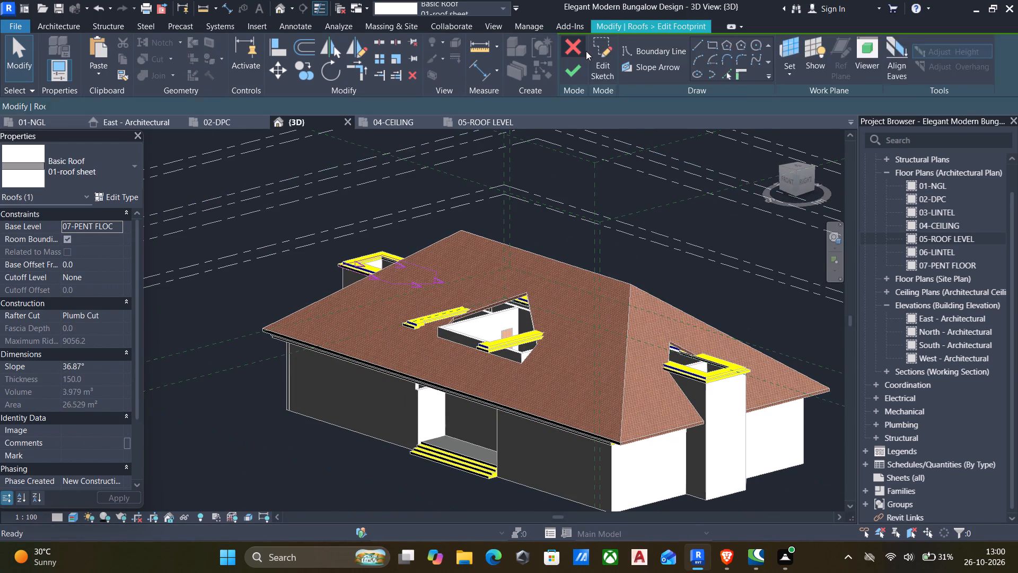
left_click(799, 164)
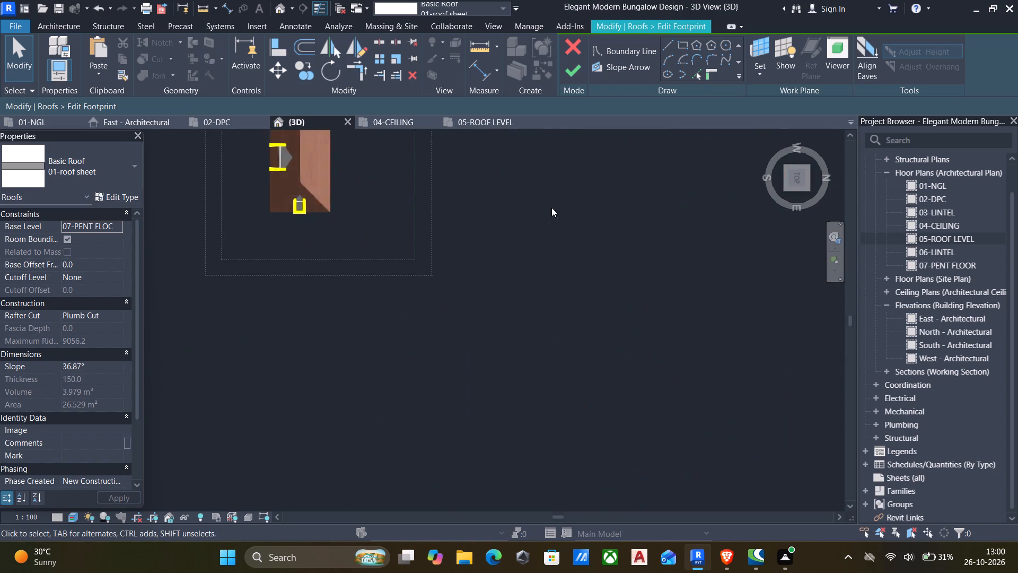
scroll(431, 457, "up", 5)
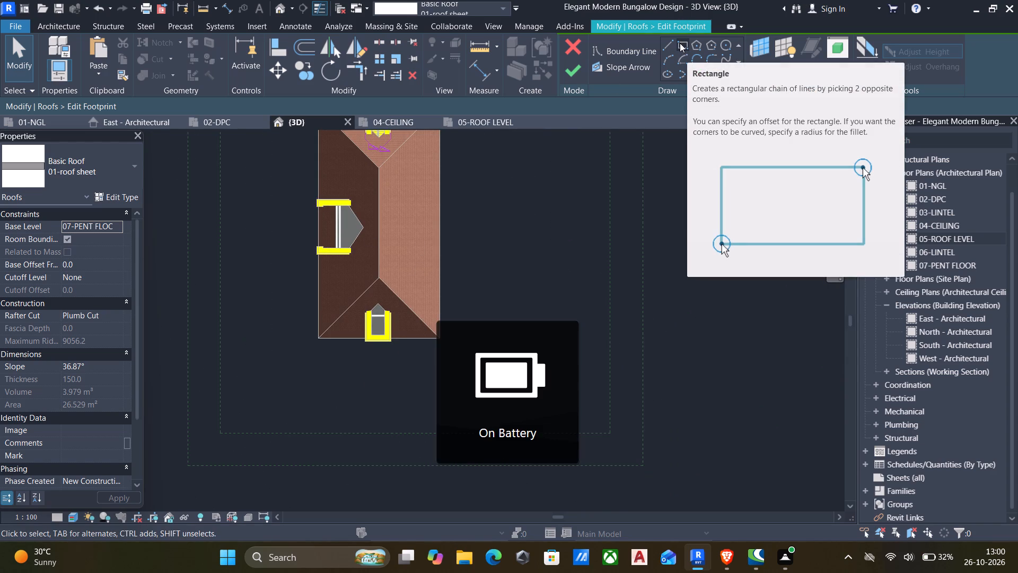
left_click(680, 43)
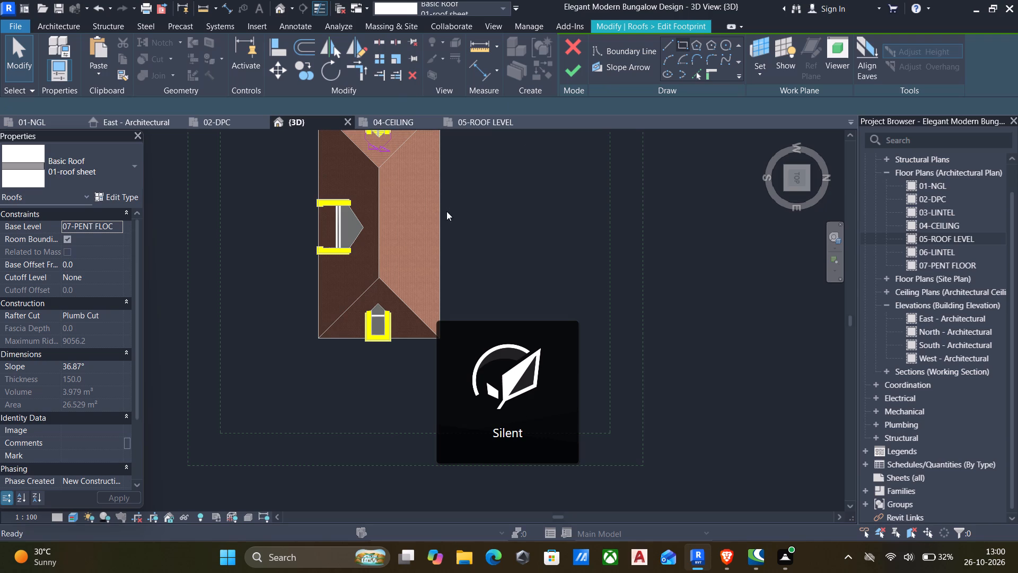
scroll(366, 332, "up", 10)
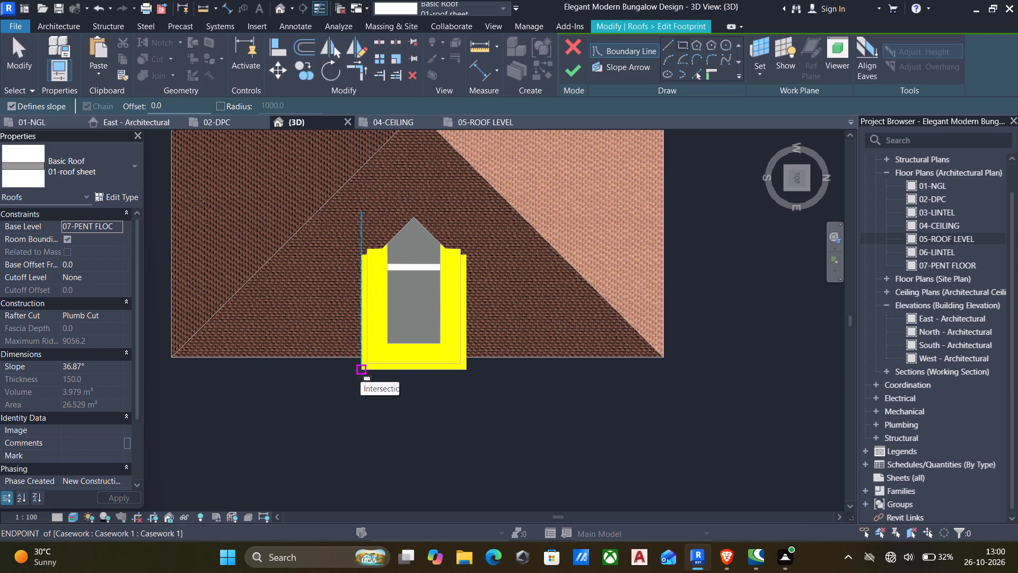
left_click(361, 371)
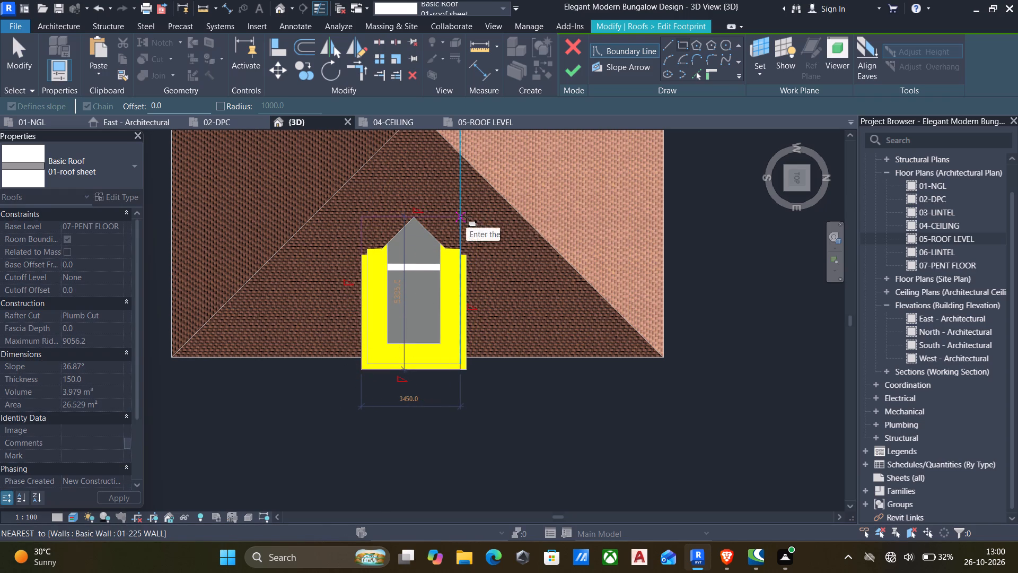
scroll(467, 216, "up", 4)
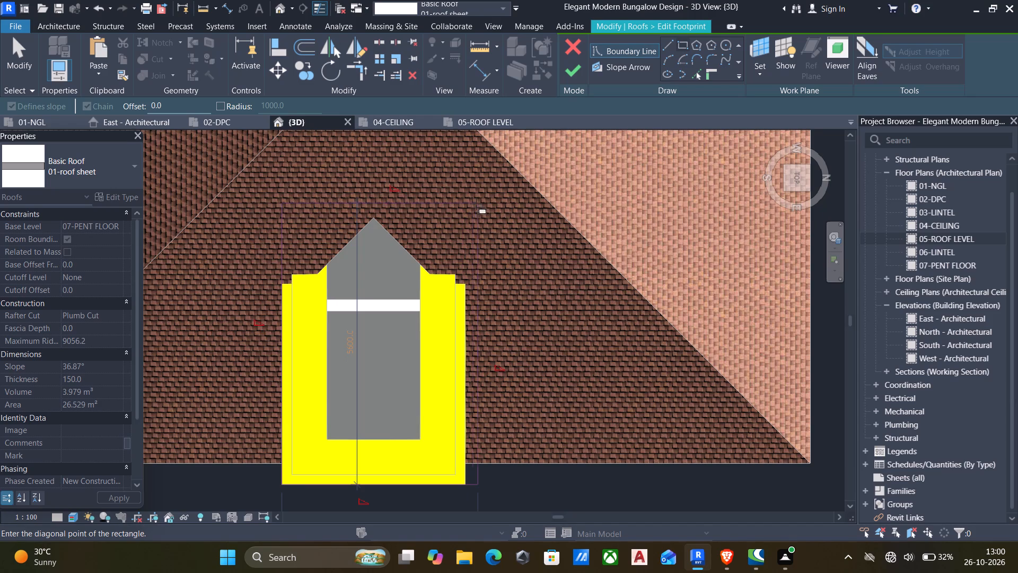
left_click(473, 206)
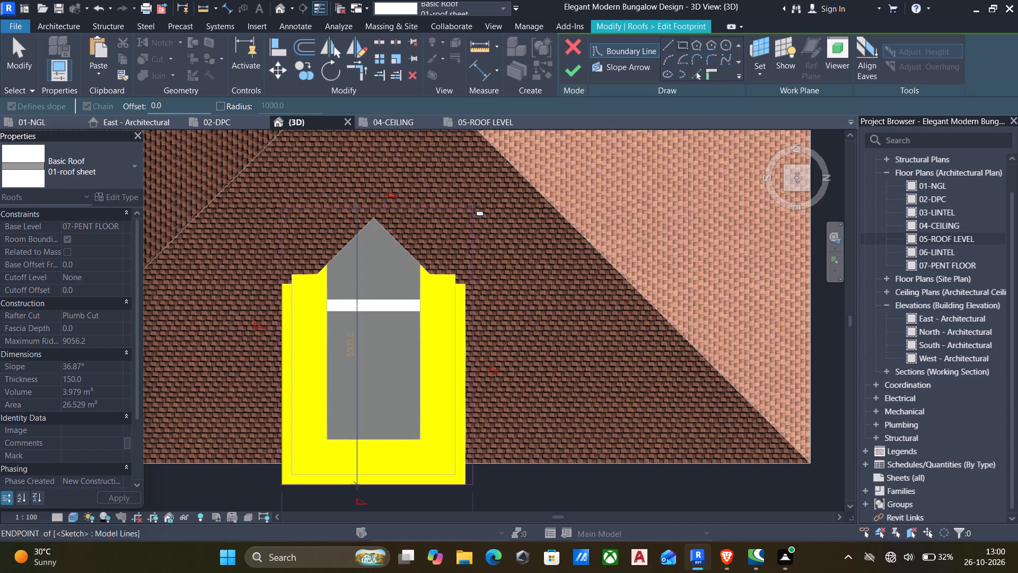
key("Escape")
key("Escape")
Align the new rectangle's north edge with the outer north edge of the east volume's moulding.
key("a")
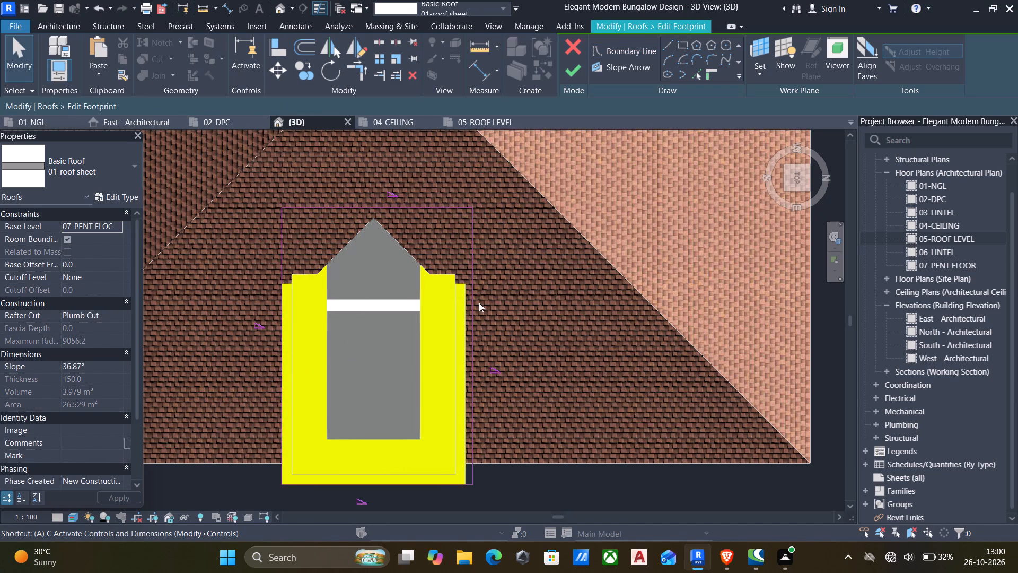
key("l")
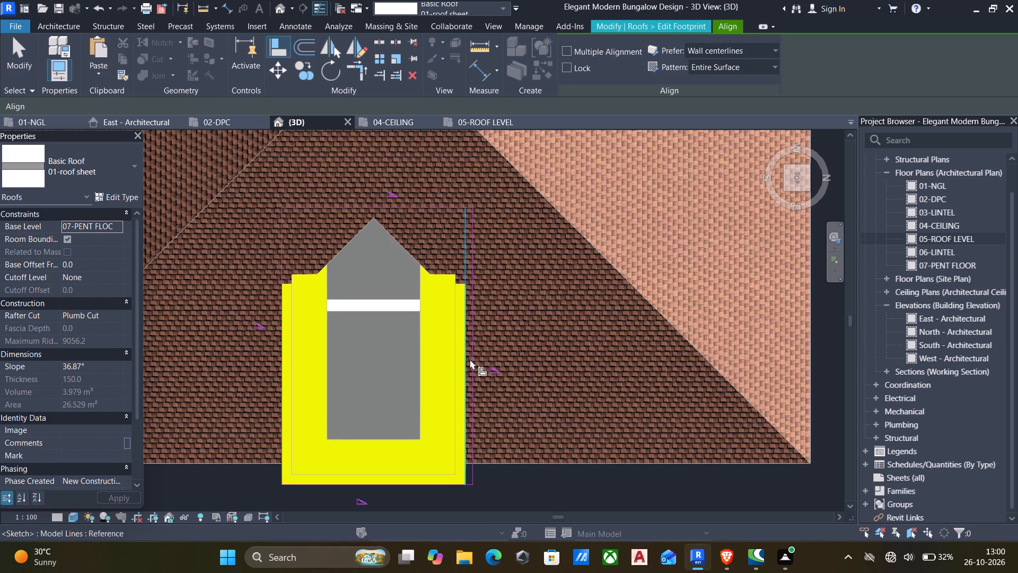
left_click(467, 379)
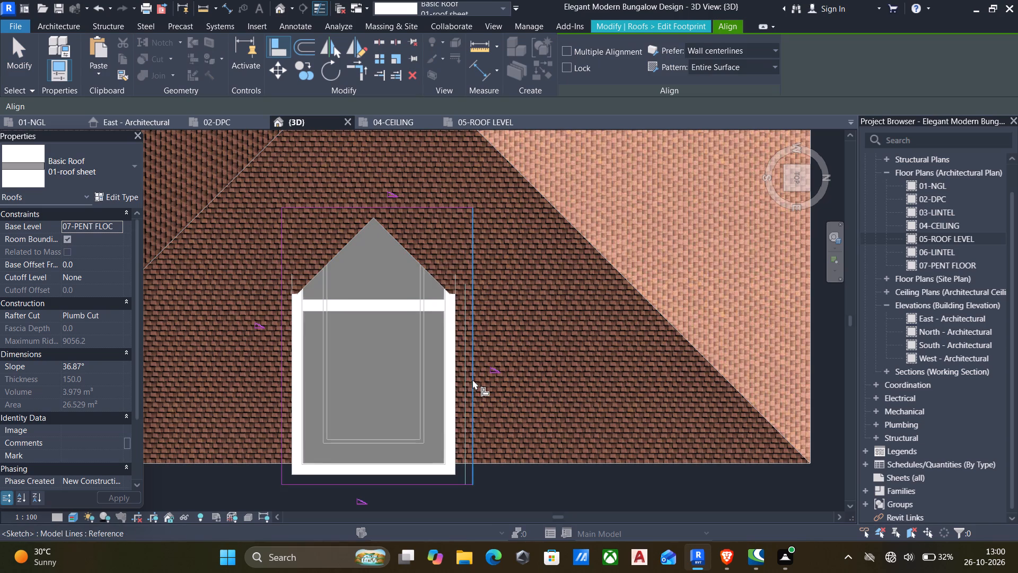
left_click(472, 379)
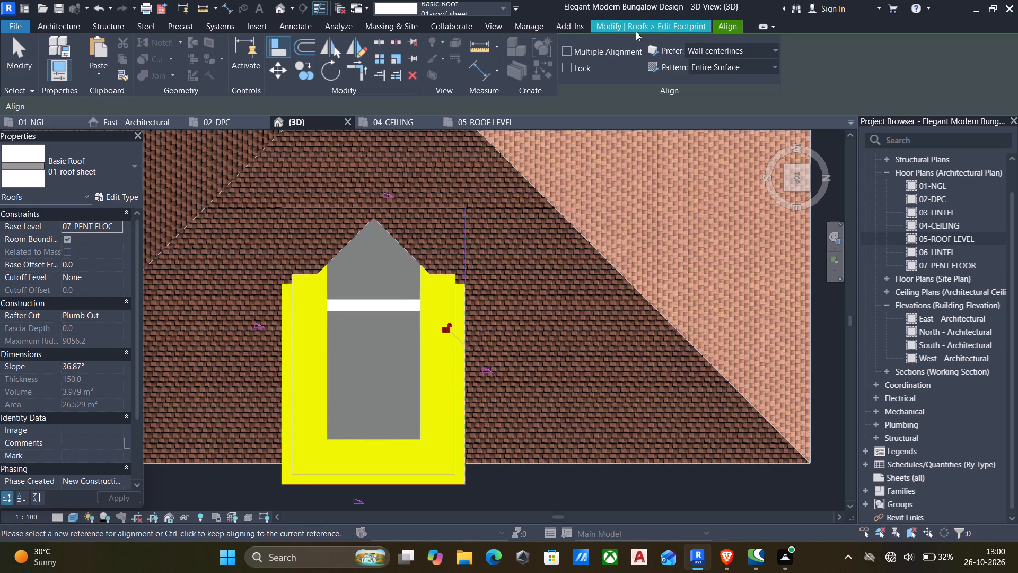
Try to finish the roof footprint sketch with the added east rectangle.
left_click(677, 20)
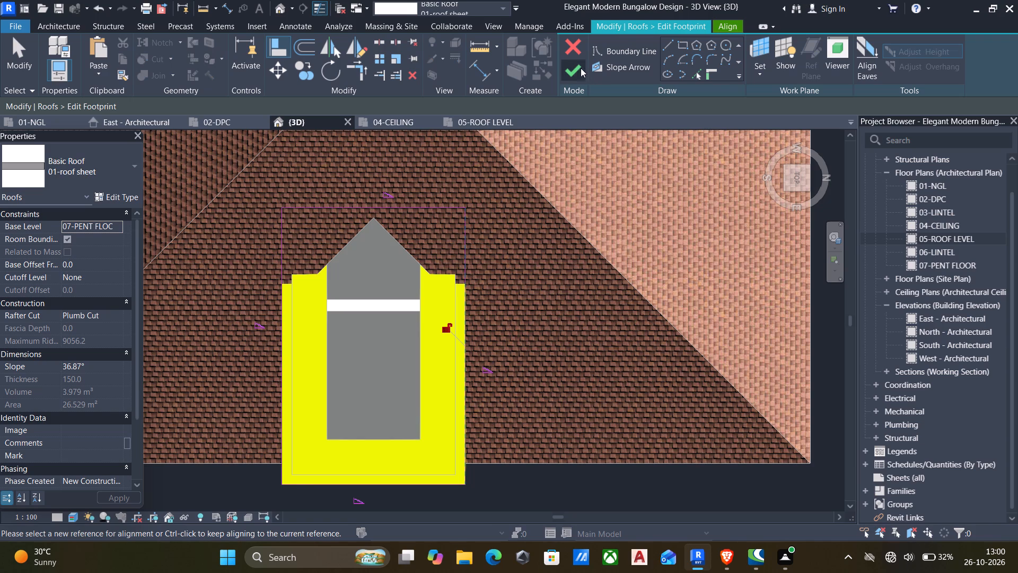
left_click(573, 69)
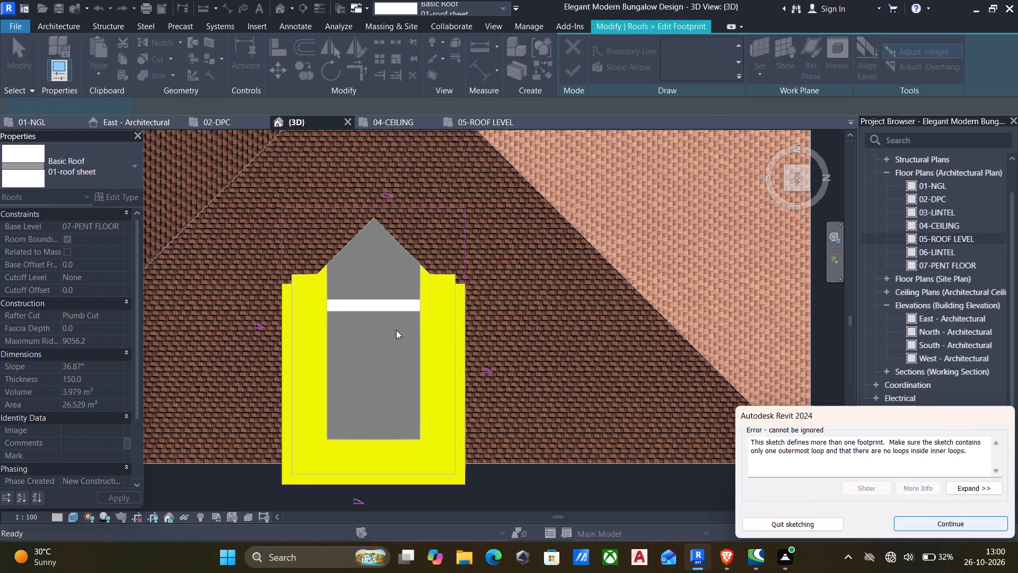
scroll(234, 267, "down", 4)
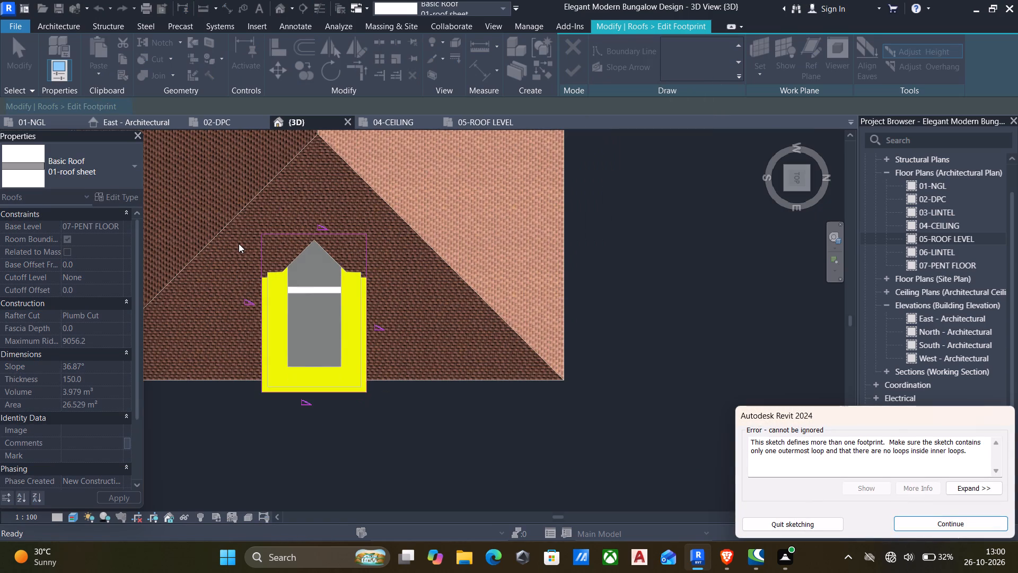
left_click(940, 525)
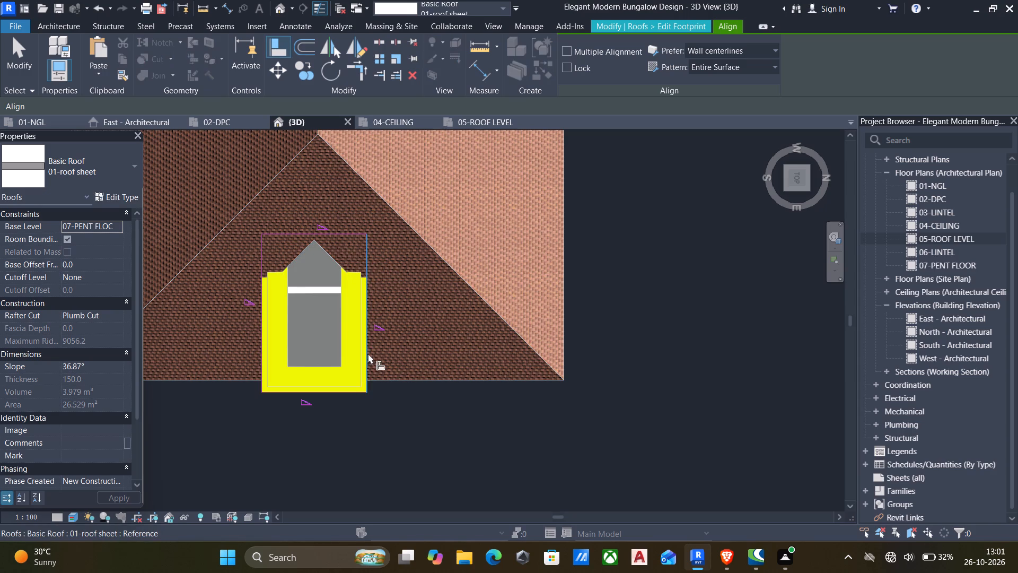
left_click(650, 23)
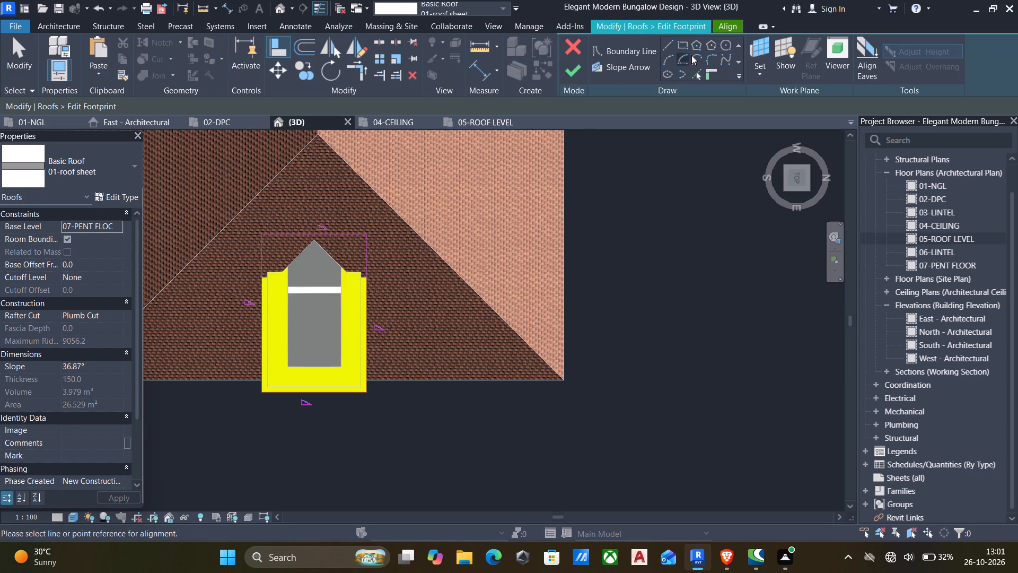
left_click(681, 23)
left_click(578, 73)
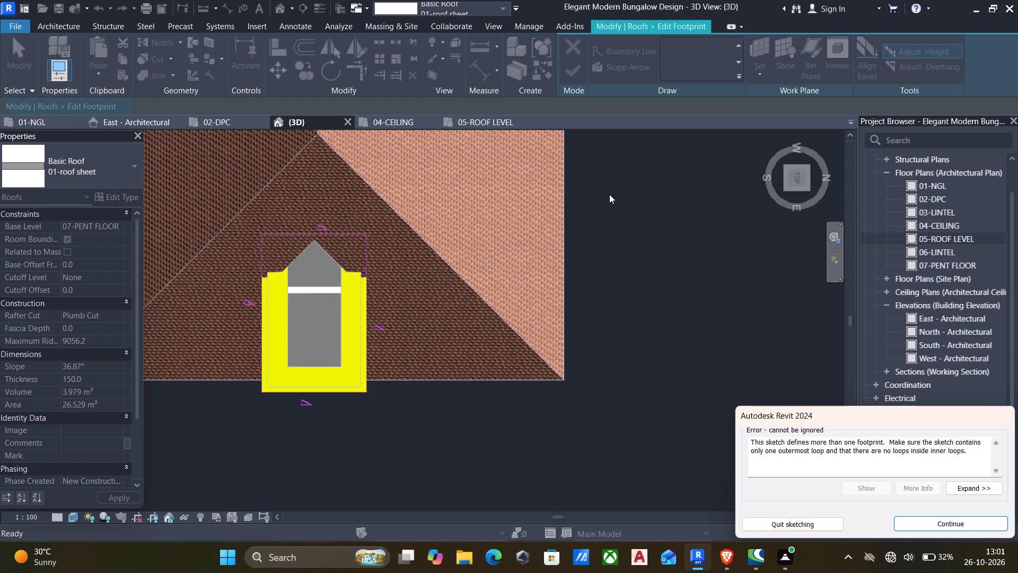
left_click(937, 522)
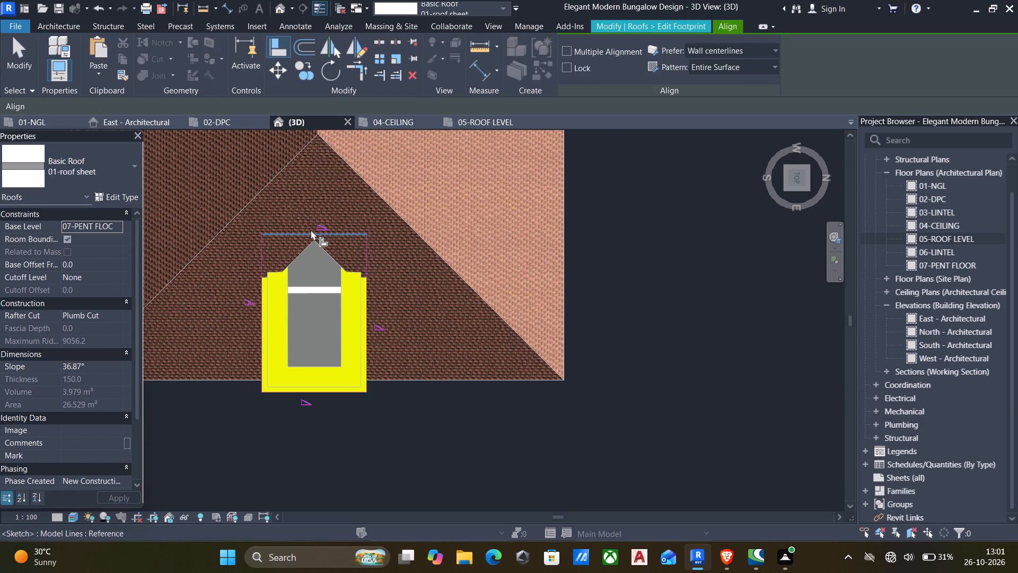
Turn off Defines Slope for the east rectangle's inner west edge and try again to finish the footprint sketch.
key("Escape")
left_click(315, 231)
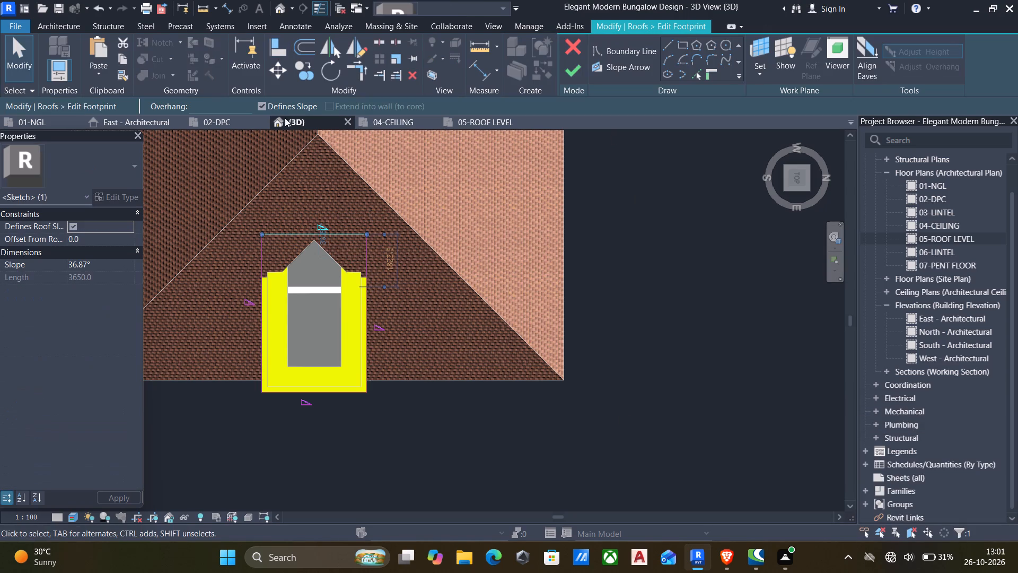
left_click(264, 107)
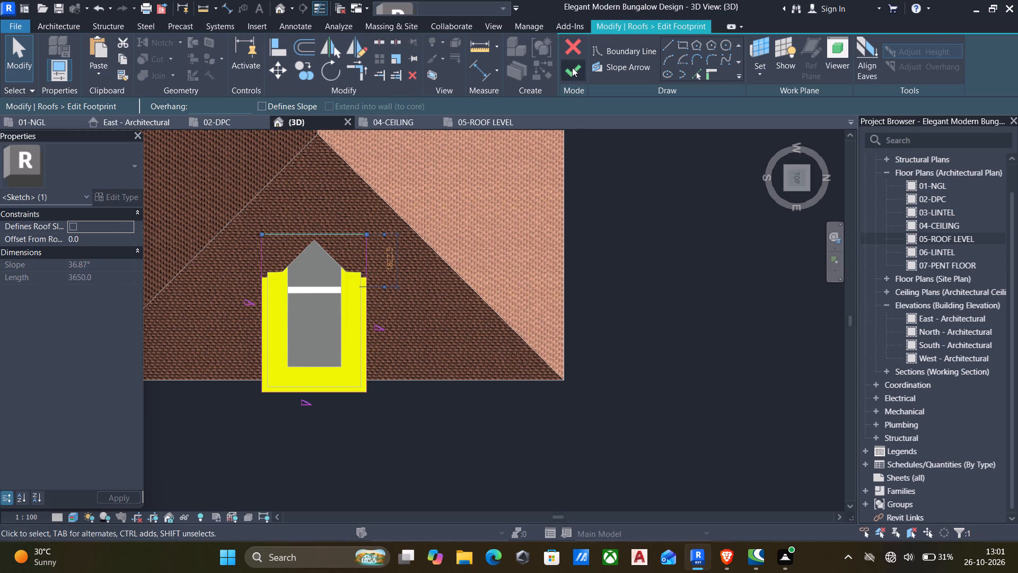
left_click(572, 66)
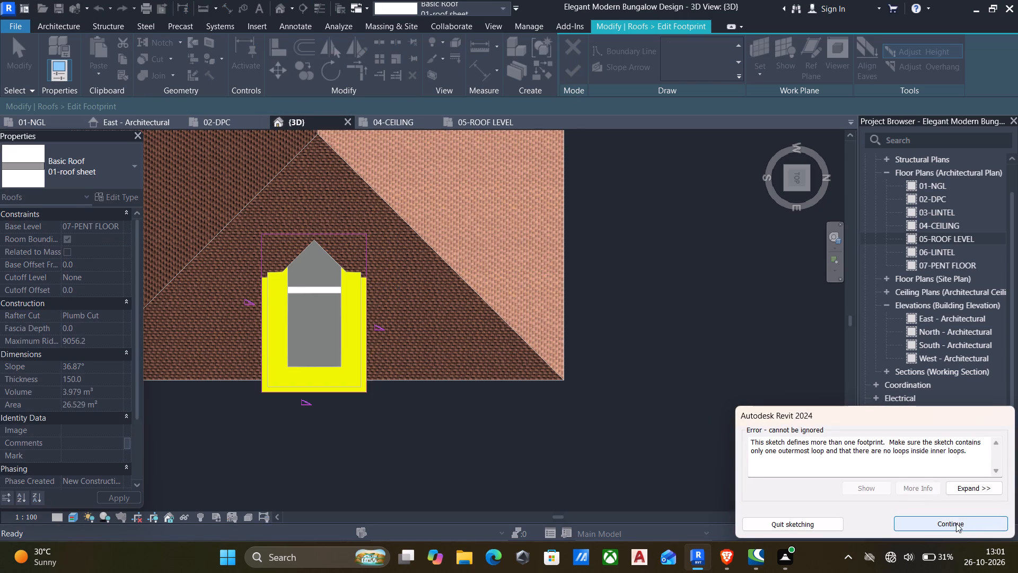
left_click(955, 523)
scroll(465, 319, "down", 3)
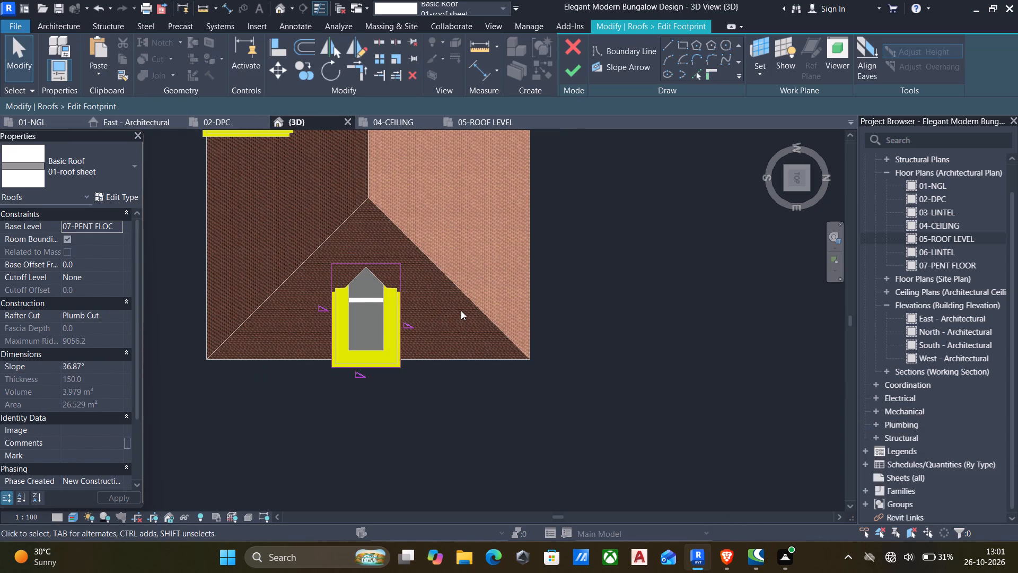
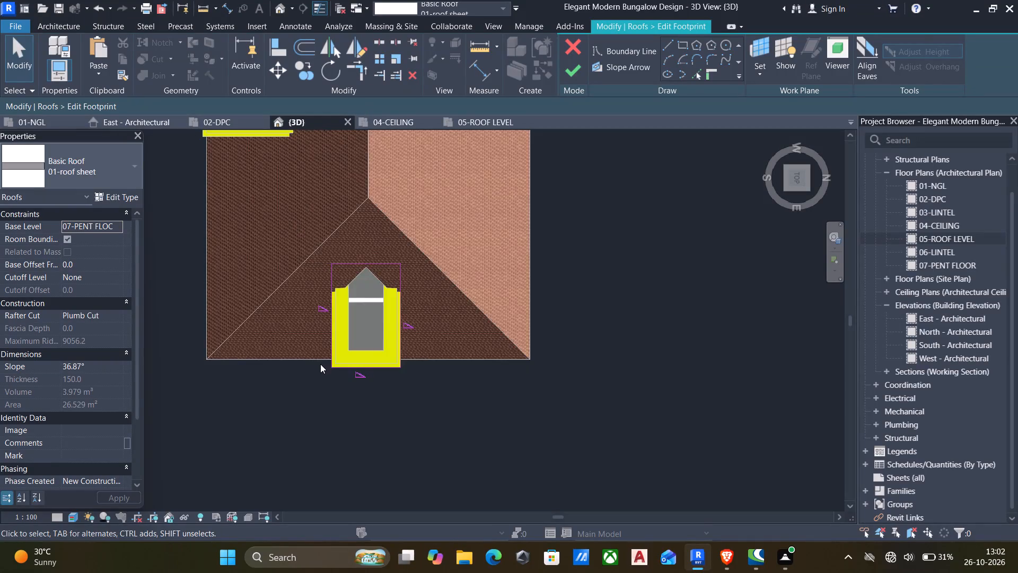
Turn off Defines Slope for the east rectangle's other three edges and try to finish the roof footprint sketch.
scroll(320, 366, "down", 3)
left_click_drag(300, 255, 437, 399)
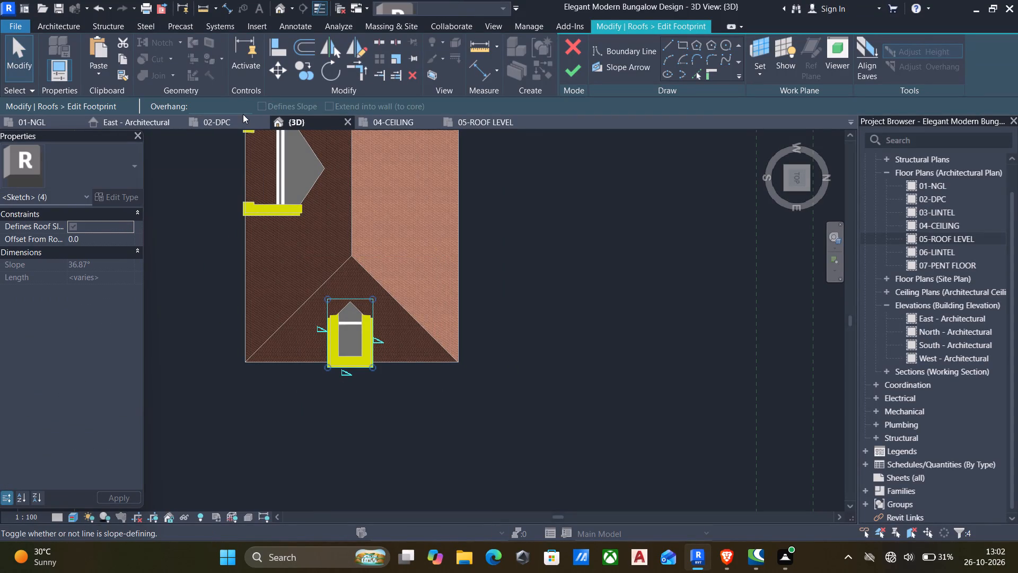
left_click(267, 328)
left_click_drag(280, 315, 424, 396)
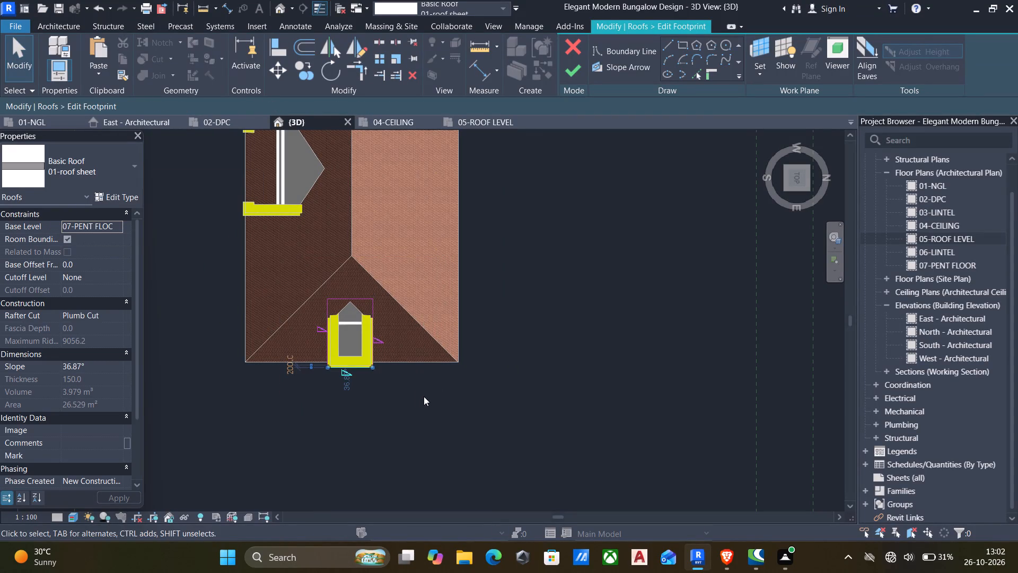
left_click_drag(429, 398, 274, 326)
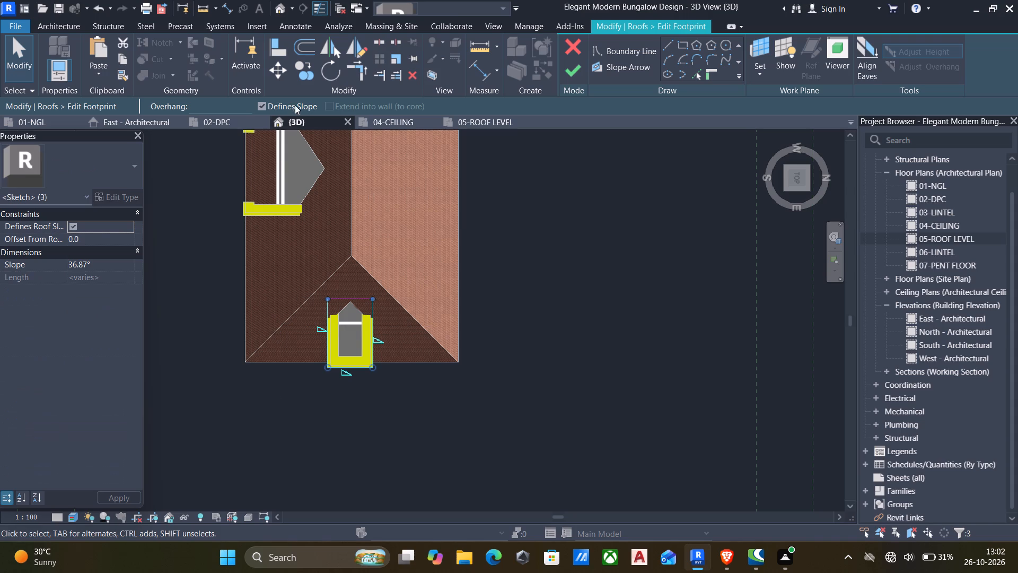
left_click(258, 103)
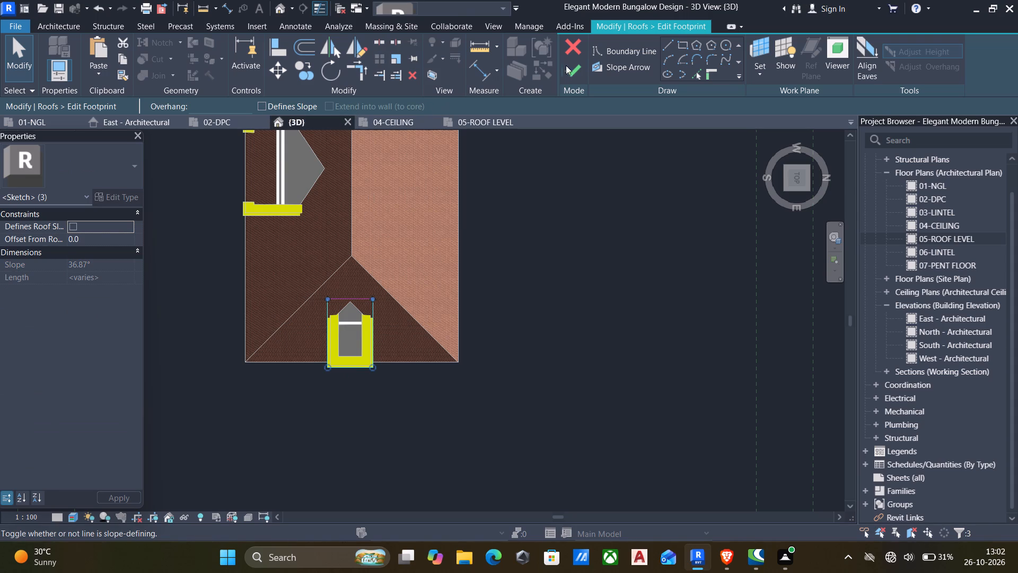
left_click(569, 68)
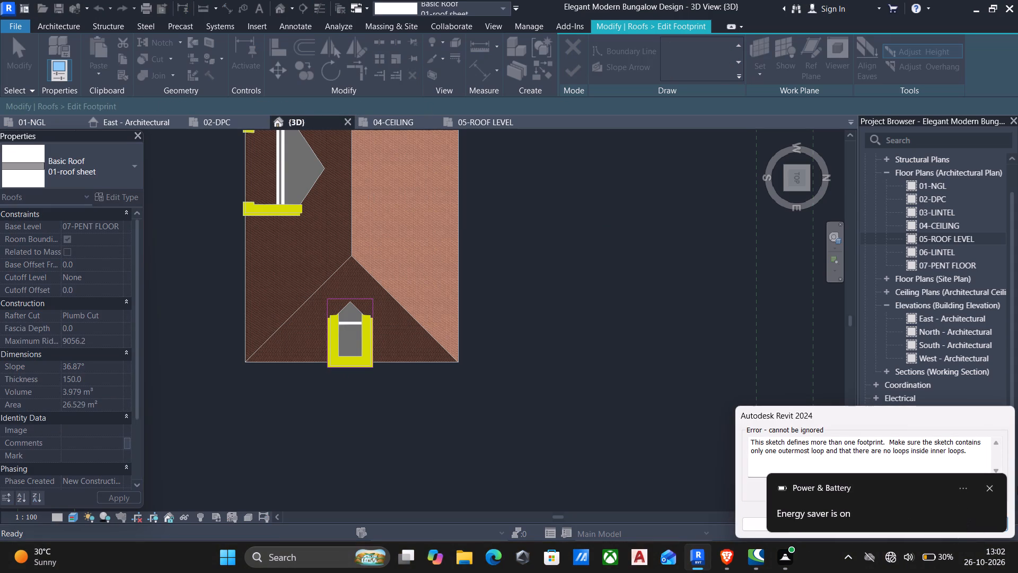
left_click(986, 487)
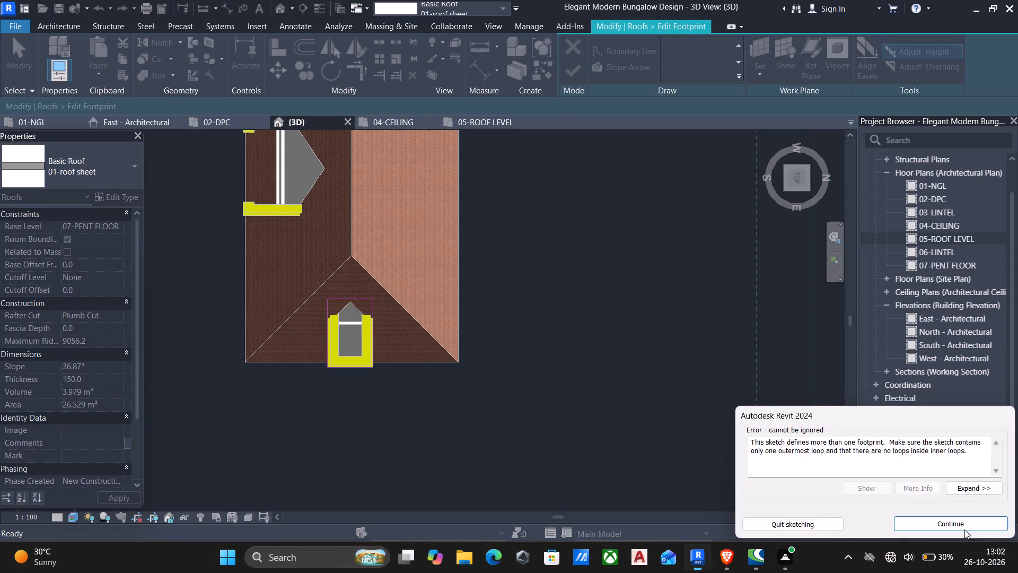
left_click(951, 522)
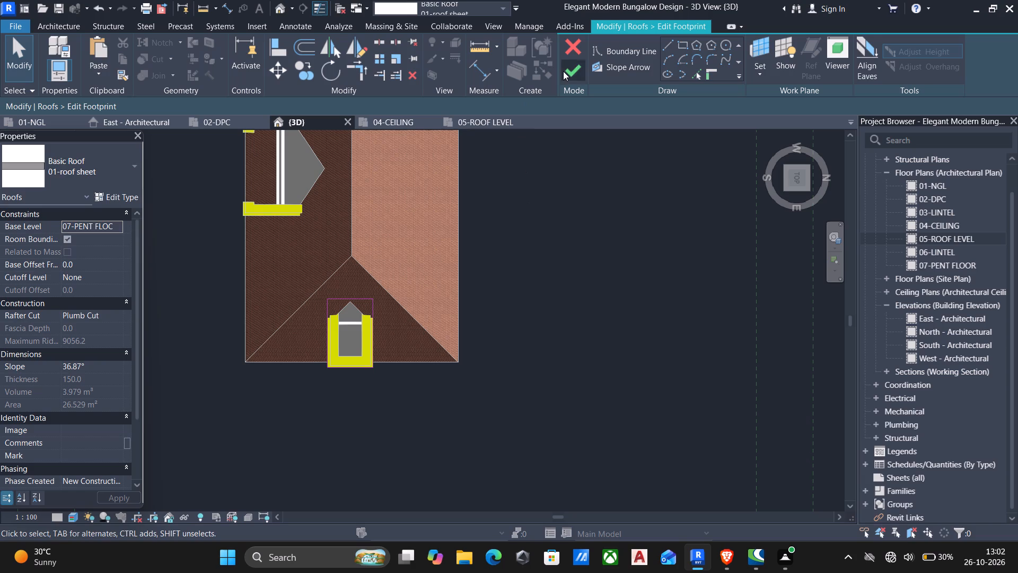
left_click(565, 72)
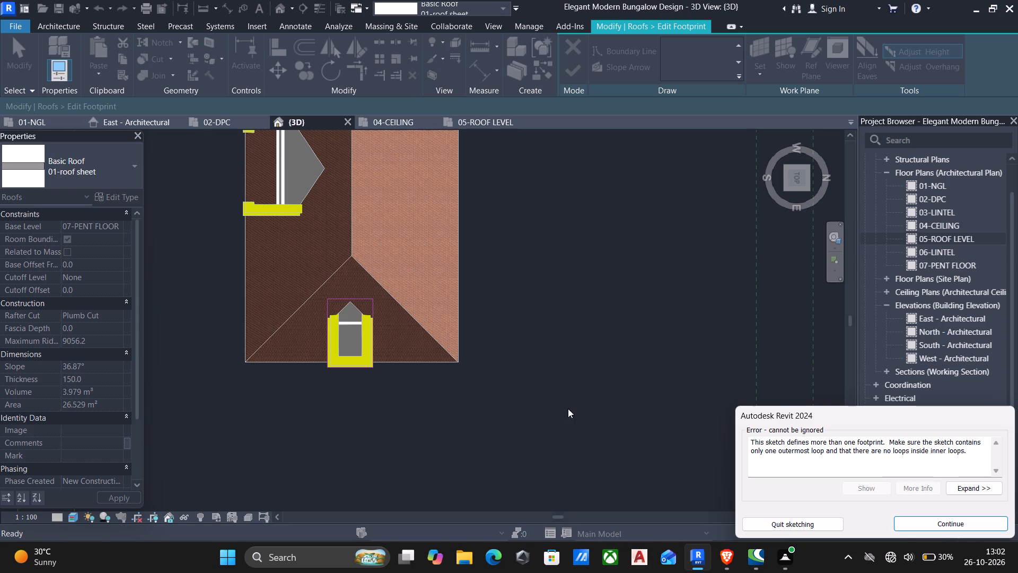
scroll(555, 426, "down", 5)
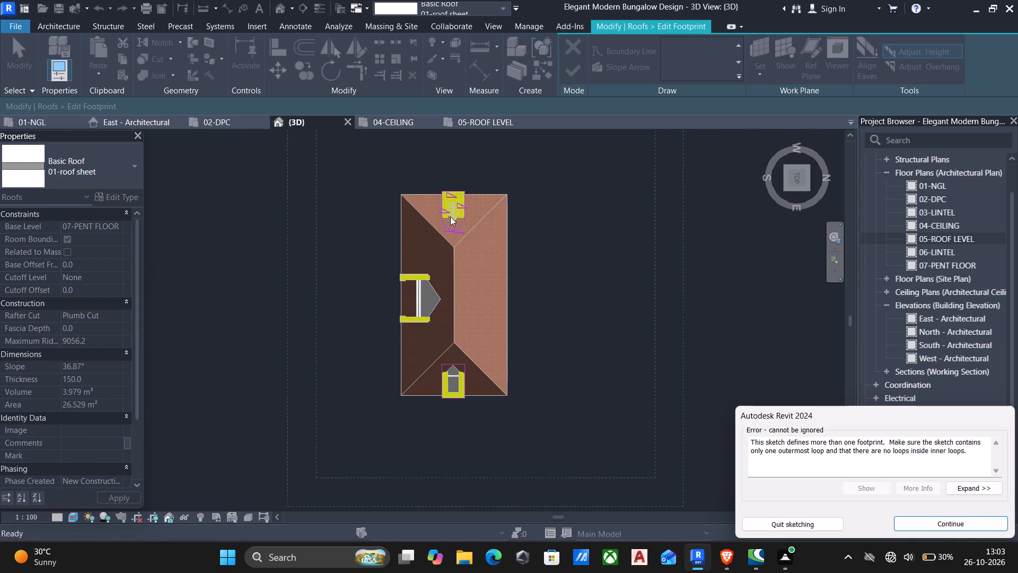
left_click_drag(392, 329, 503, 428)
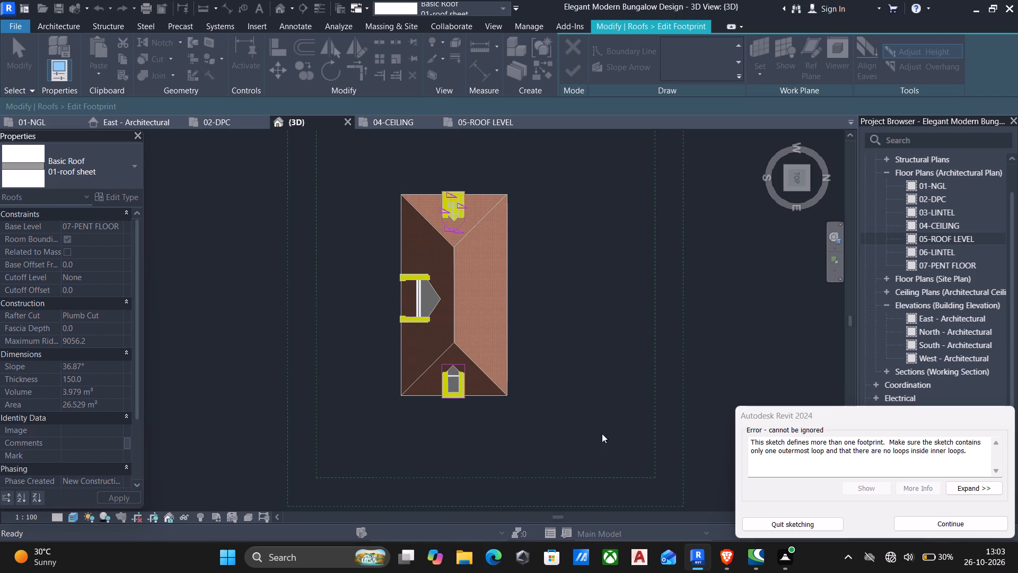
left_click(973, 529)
Delete the rectangular boundary over the east projecting volume from the footprint sketch.
left_click_drag(329, 317, 549, 433)
key("Delete")
Mirror a copy of the west roof's pointed boundary onto the east volume, about an east-west dividing axis through the north wall's midpoint.
left_click_drag(318, 145, 370, 180)
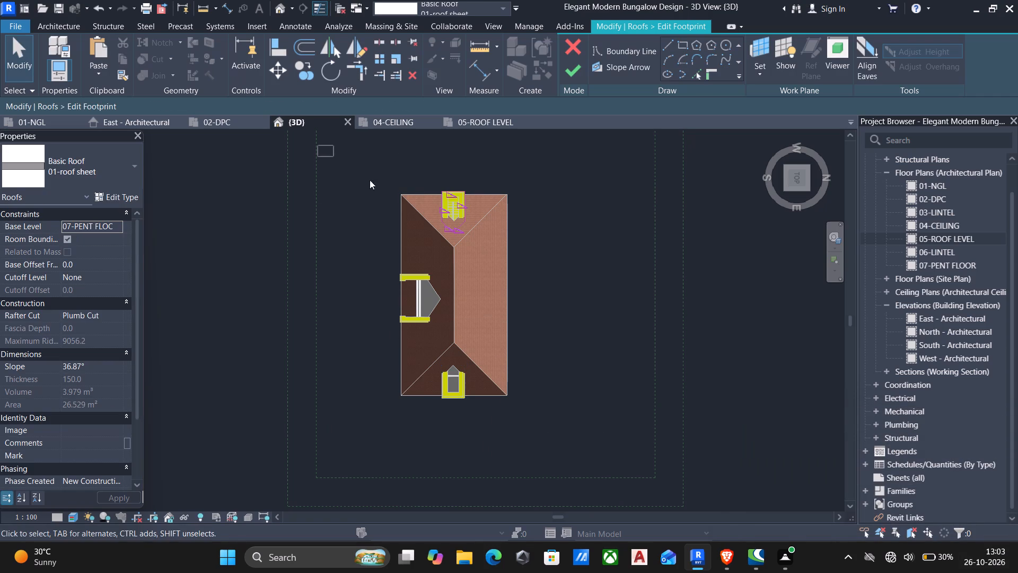
left_click_drag(370, 180, 581, 299)
type("dm")
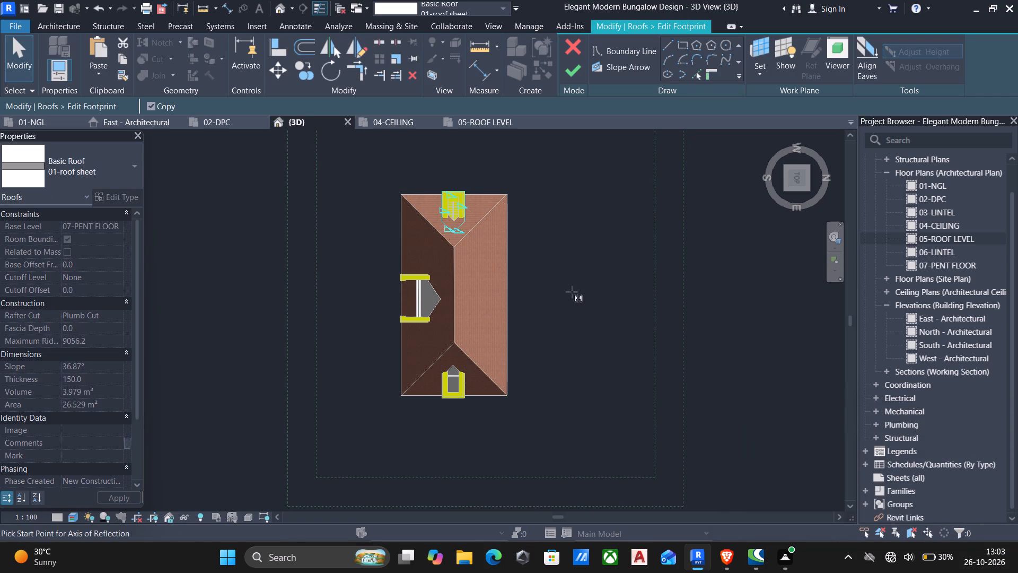
left_click(507, 299)
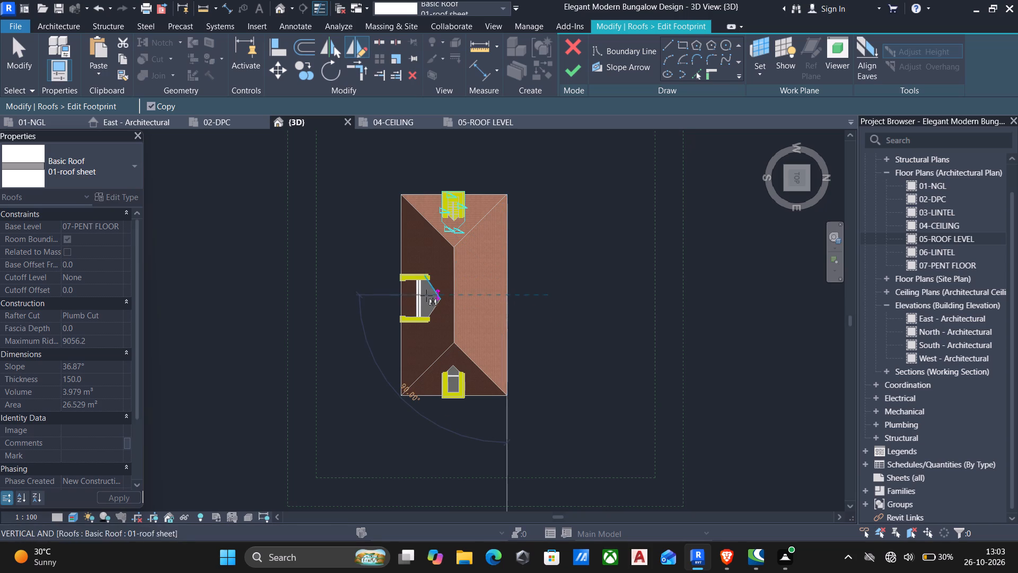
left_click(350, 293)
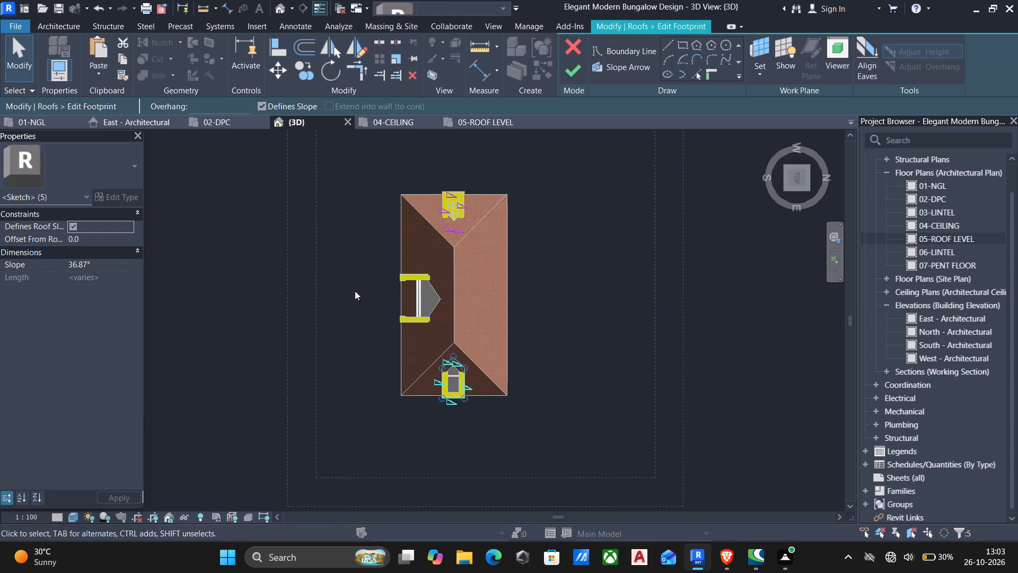
key("Escape")
Align the mirrored boundary's east edge with the outer east edge of the east volume's moulding.
scroll(457, 418, "up", 9)
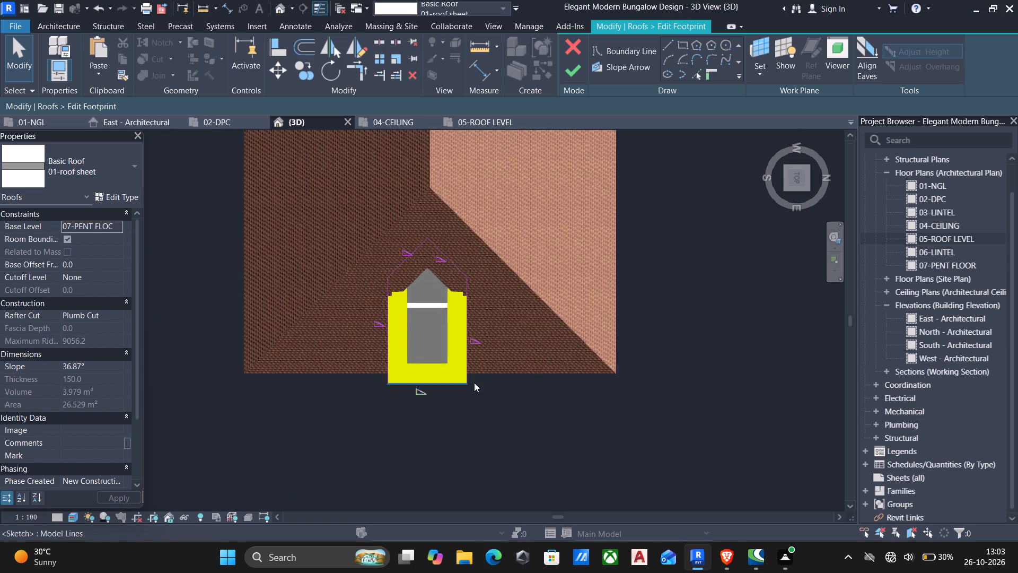
scroll(474, 383, "up", 5)
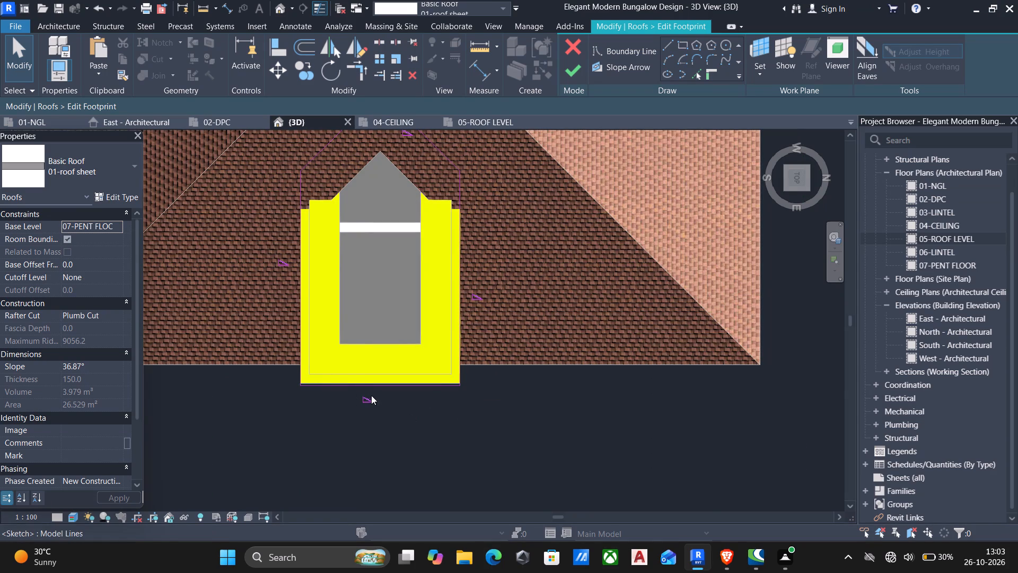
scroll(295, 242, "down", 3)
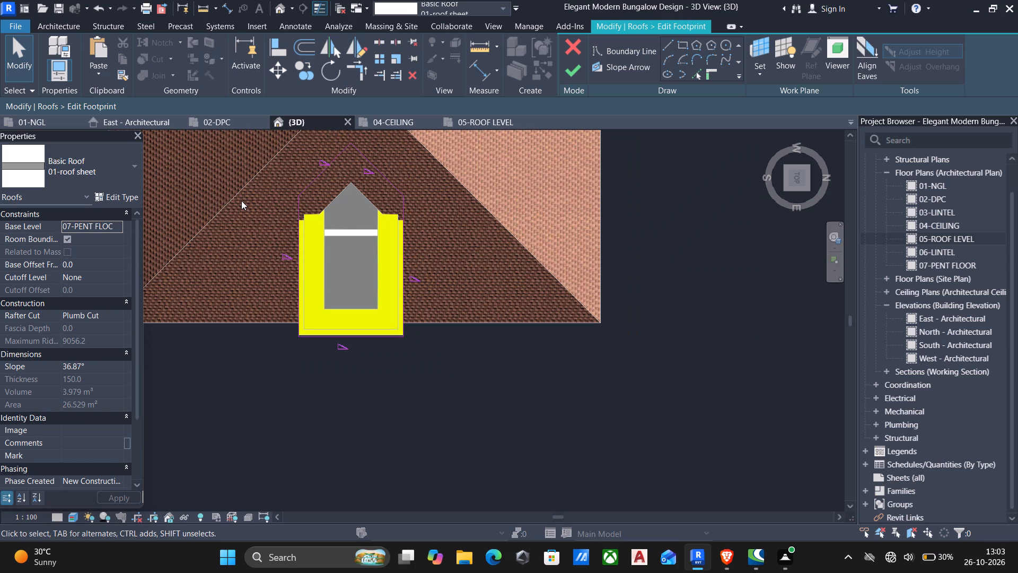
scroll(241, 201, "down", 5)
middle_click_drag(238, 202, 460, 572)
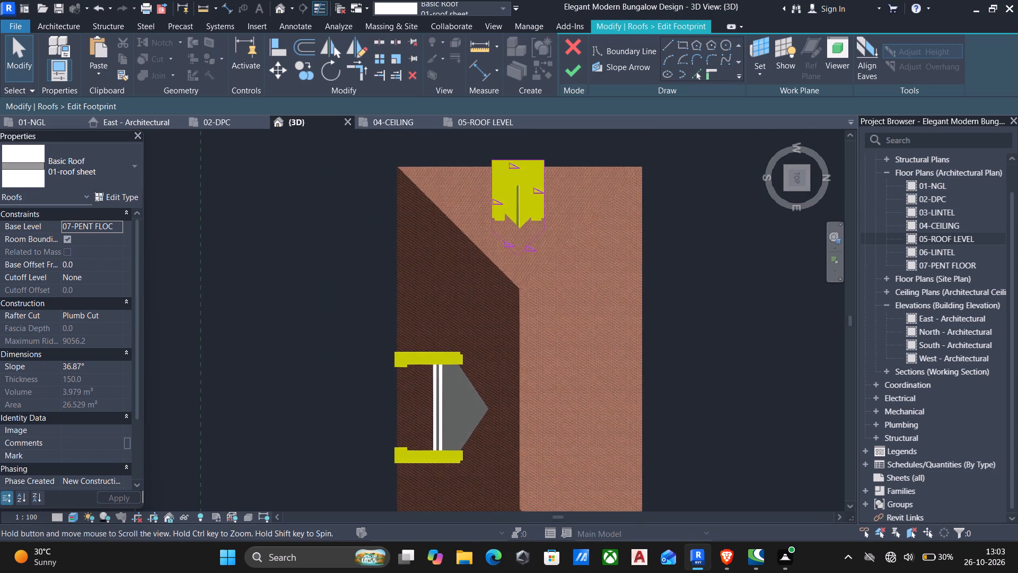
middle_click_drag(460, 572, 384, 284)
scroll(452, 270, "up", 2)
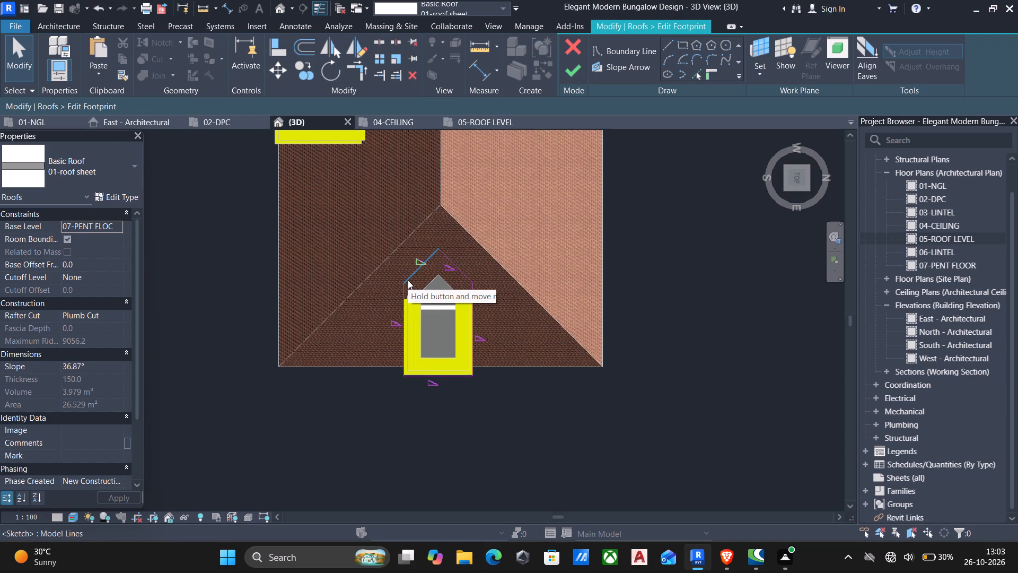
scroll(471, 337, "up", 4)
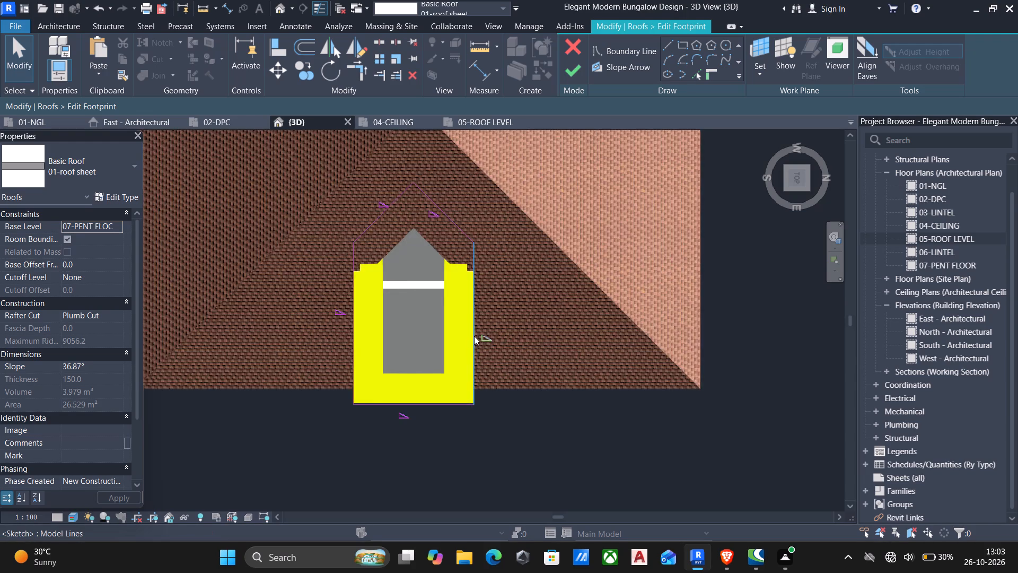
scroll(475, 336, "up", 10)
scroll(459, 332, "down", 5)
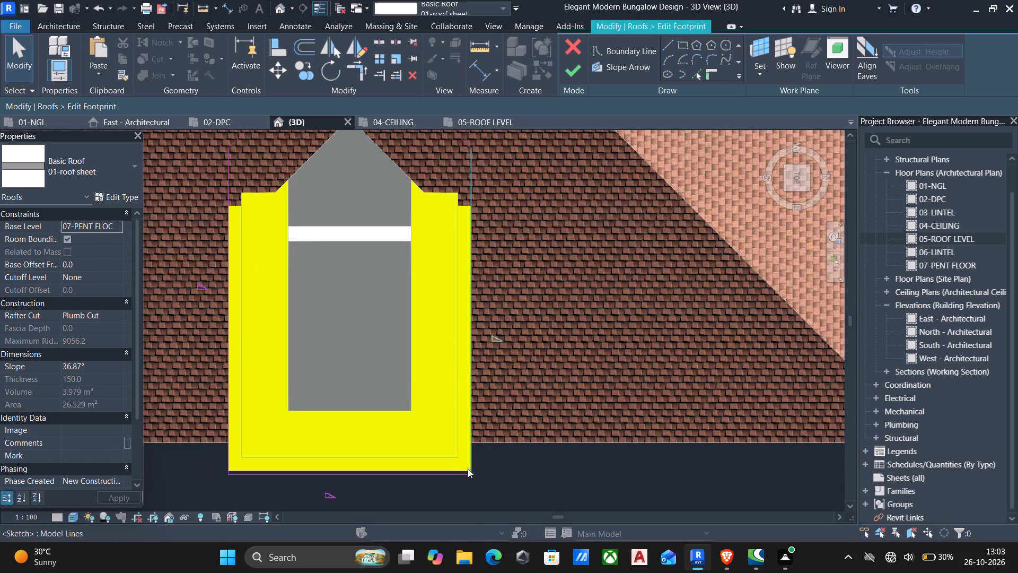
key("a")
key("l")
scroll(386, 470, "up", 4)
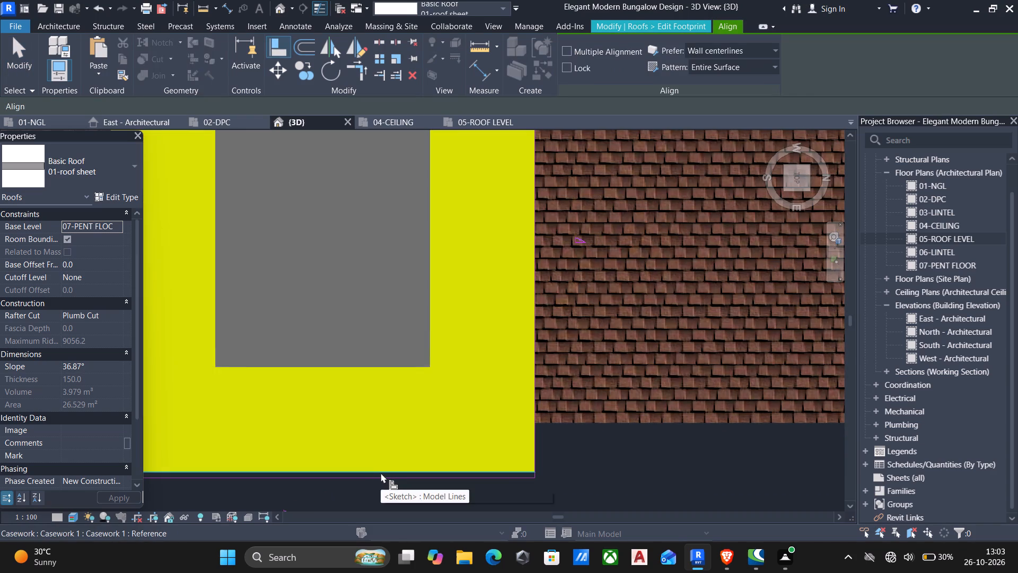
left_click(381, 473)
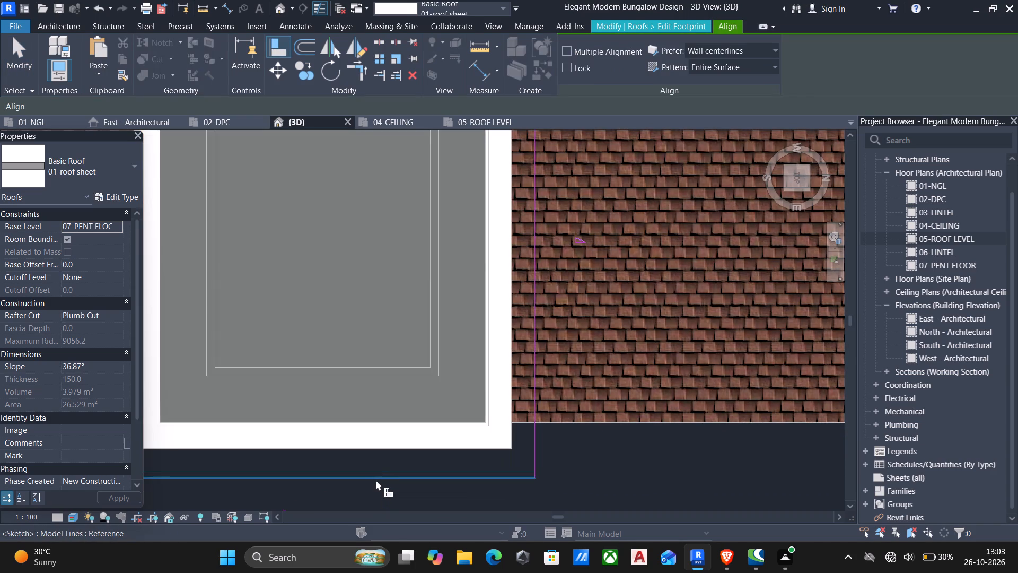
left_click(373, 479)
scroll(445, 387, "down", 5)
middle_click_drag(453, 387, 560, 377)
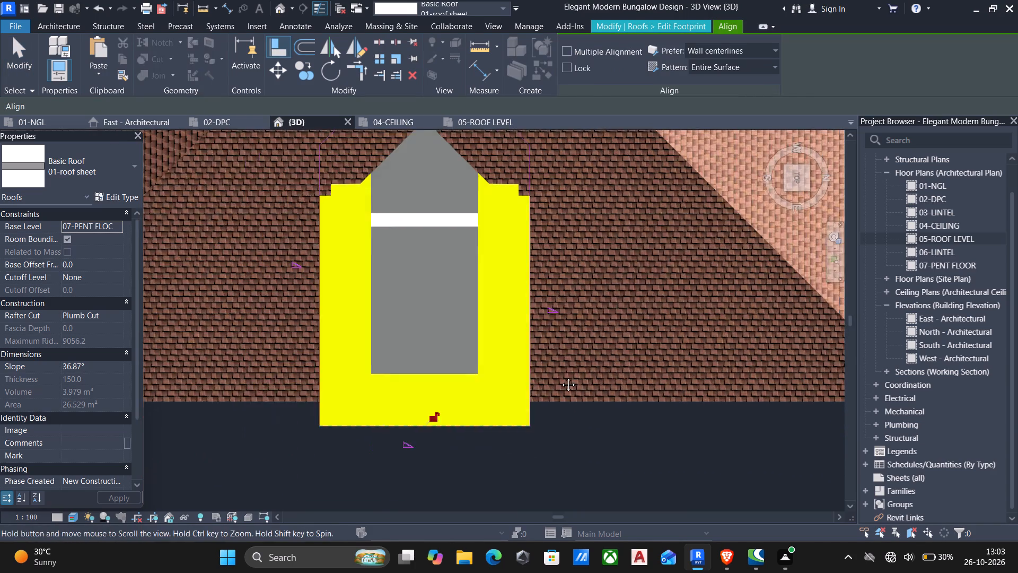
middle_click_drag(560, 377, 589, 376)
scroll(367, 300, "up", 5)
scroll(439, 317, "up", 5)
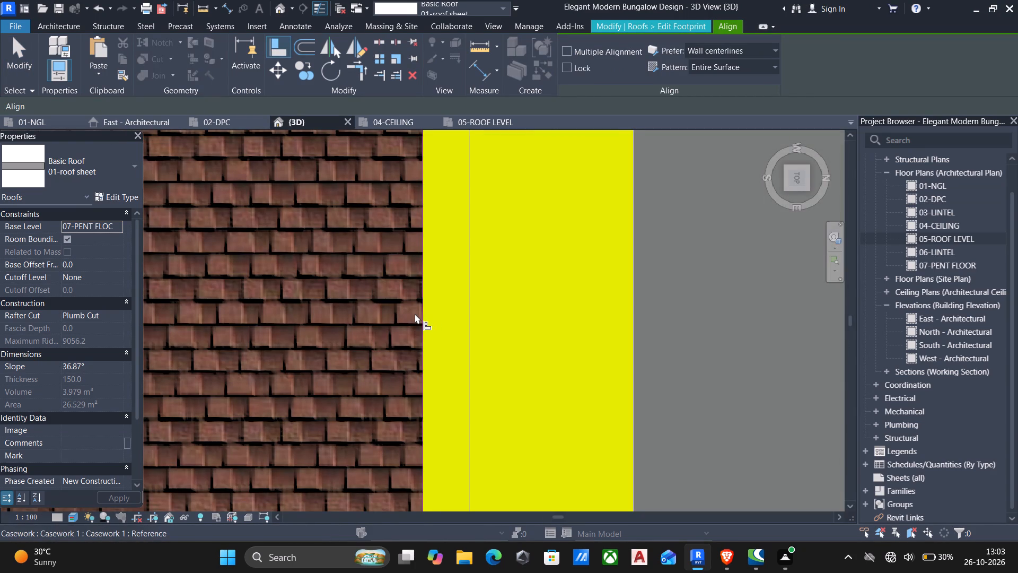
scroll(405, 309, "down", 6)
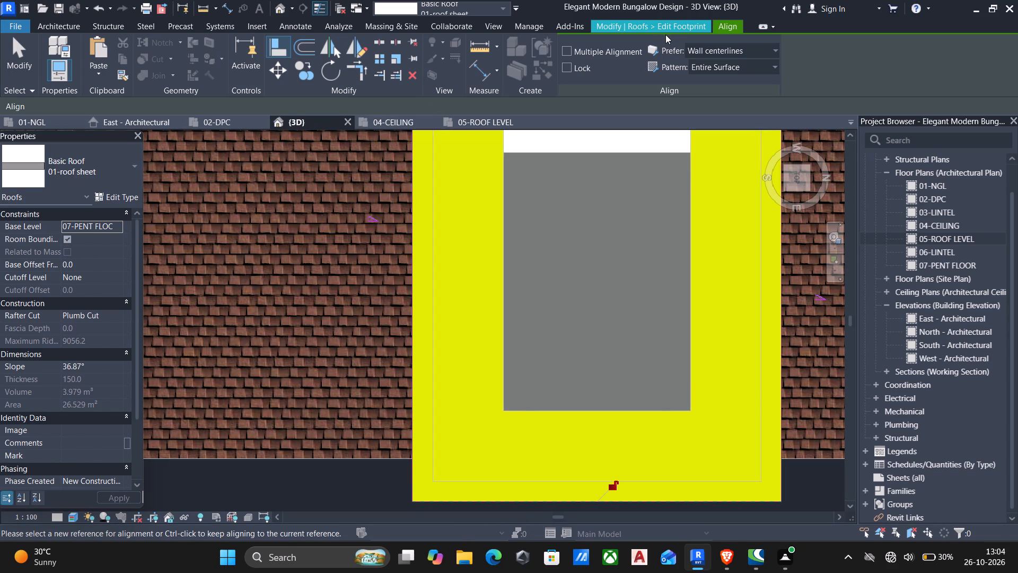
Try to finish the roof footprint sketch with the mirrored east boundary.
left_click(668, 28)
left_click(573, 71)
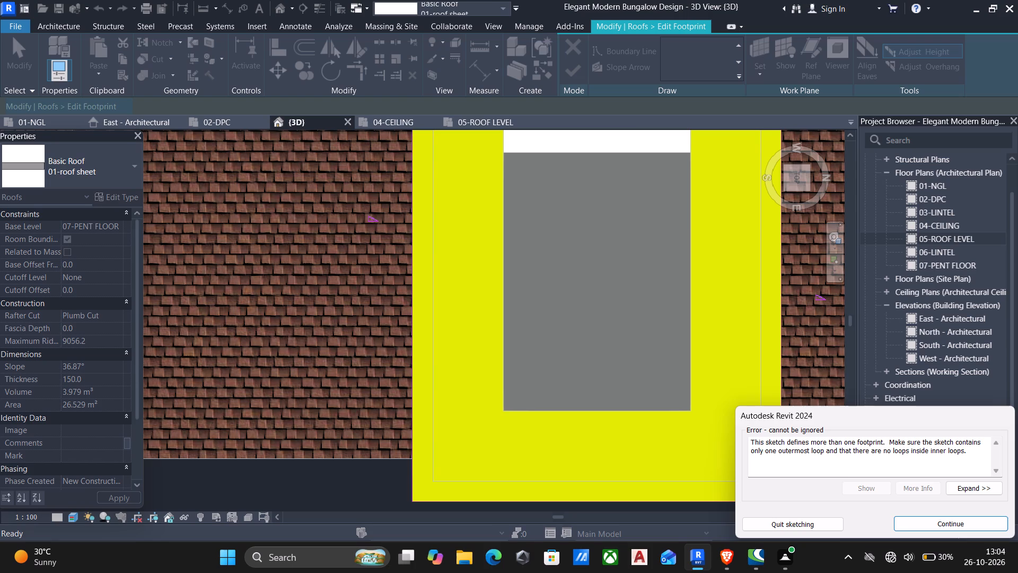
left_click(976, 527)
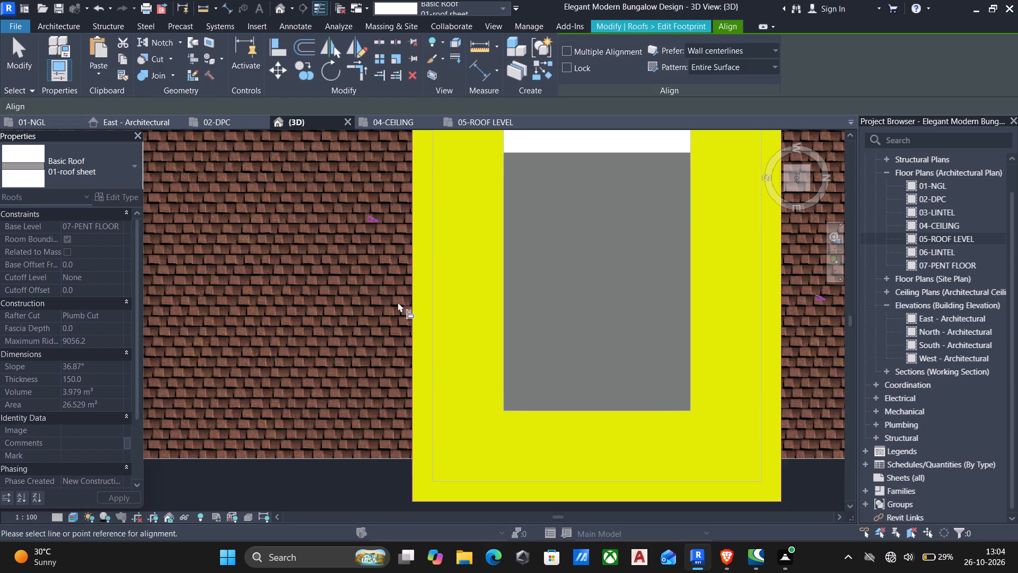
Turn off Defines Slope for all five edges of the mirrored east boundary.
scroll(398, 305, "down", 6)
scroll(213, 95, "down", 4)
middle_click_drag(260, 179, 322, 314)
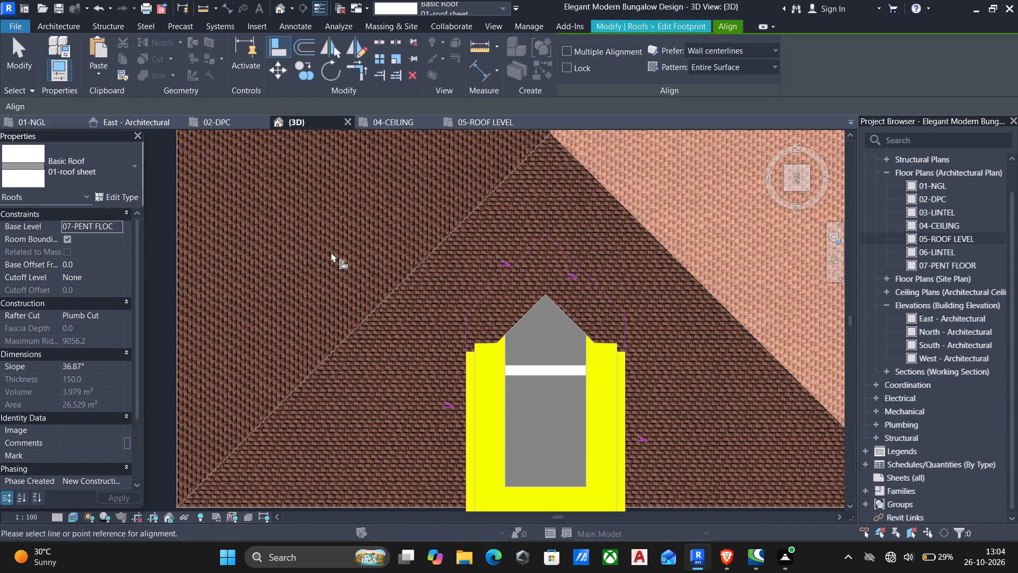
scroll(328, 249, "down", 3)
left_click_drag(324, 214, 593, 407)
key("Escape")
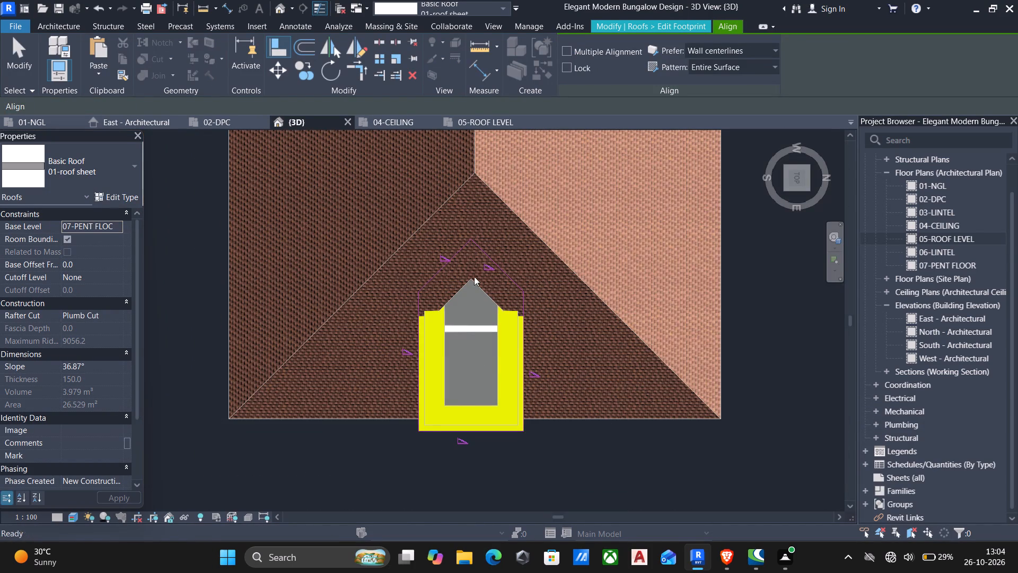
left_click_drag(357, 216, 647, 481)
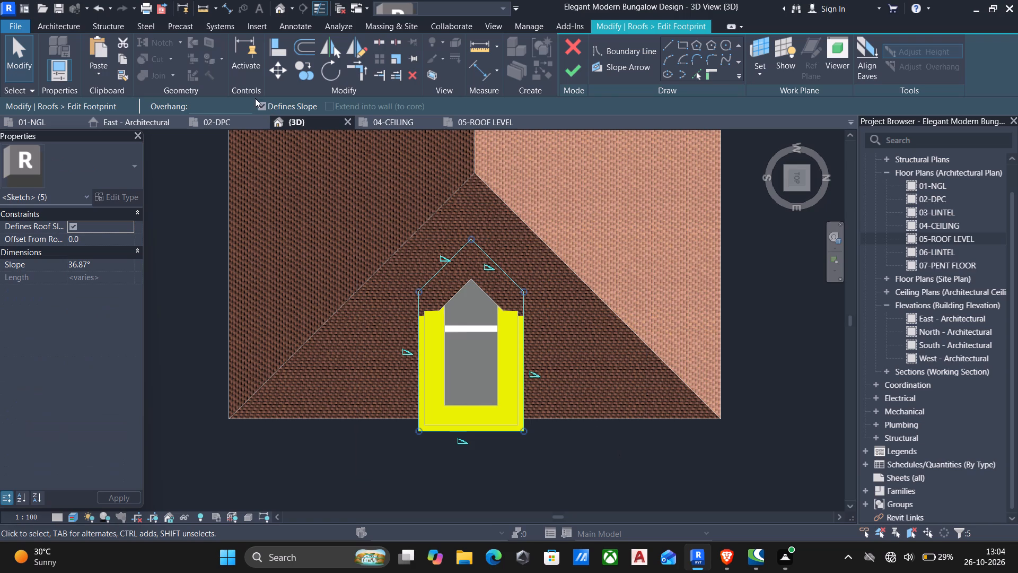
left_click(260, 105)
Turn off Defines Slope for all five edges of the west boundary and try again to finish the footprint sketch.
middle_click_drag(307, 256, 350, 364)
scroll(360, 387, "down", 7)
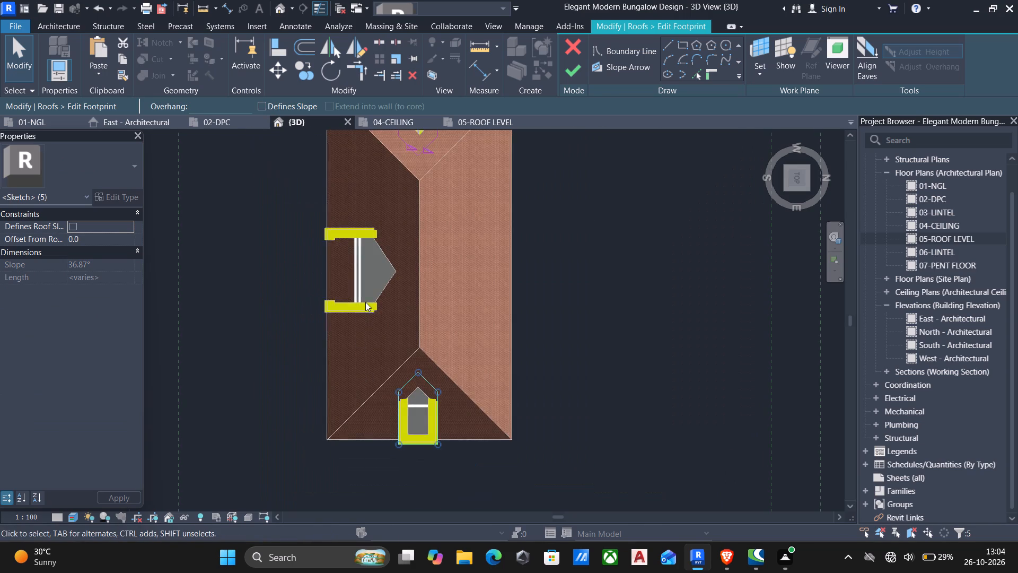
middle_click_drag(372, 250, 367, 352)
left_click_drag(326, 141, 470, 288)
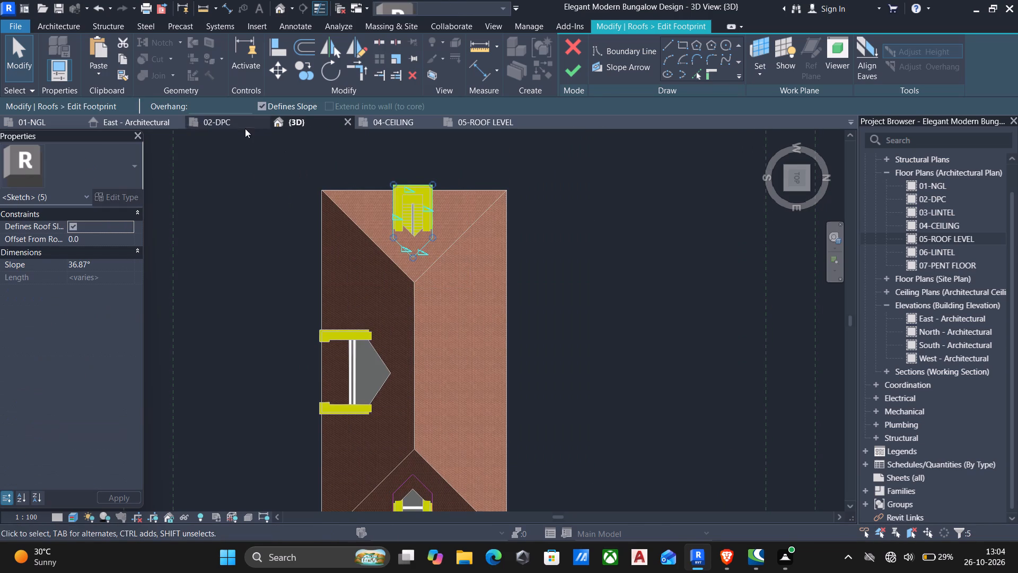
left_click(266, 107)
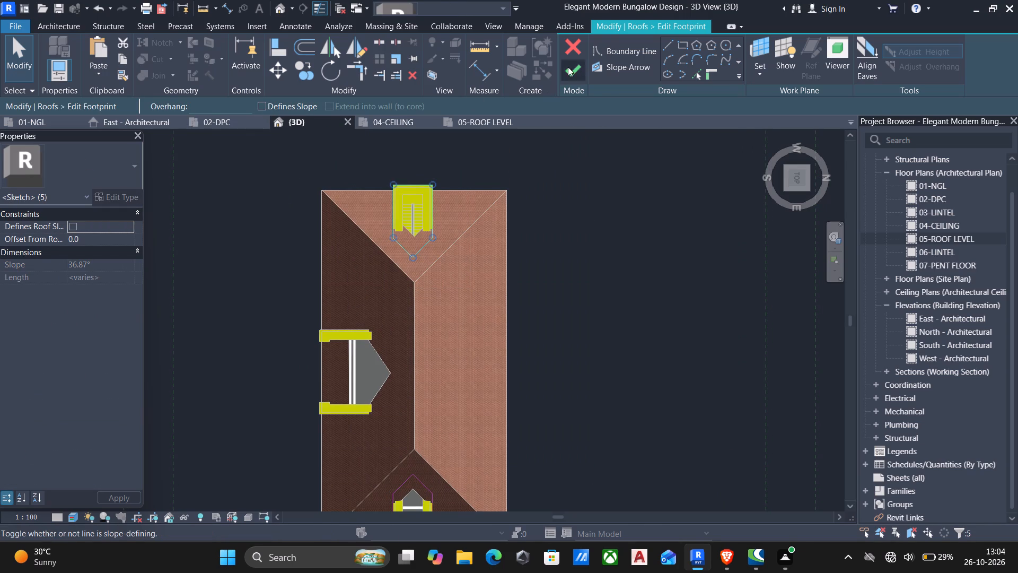
left_click(574, 65)
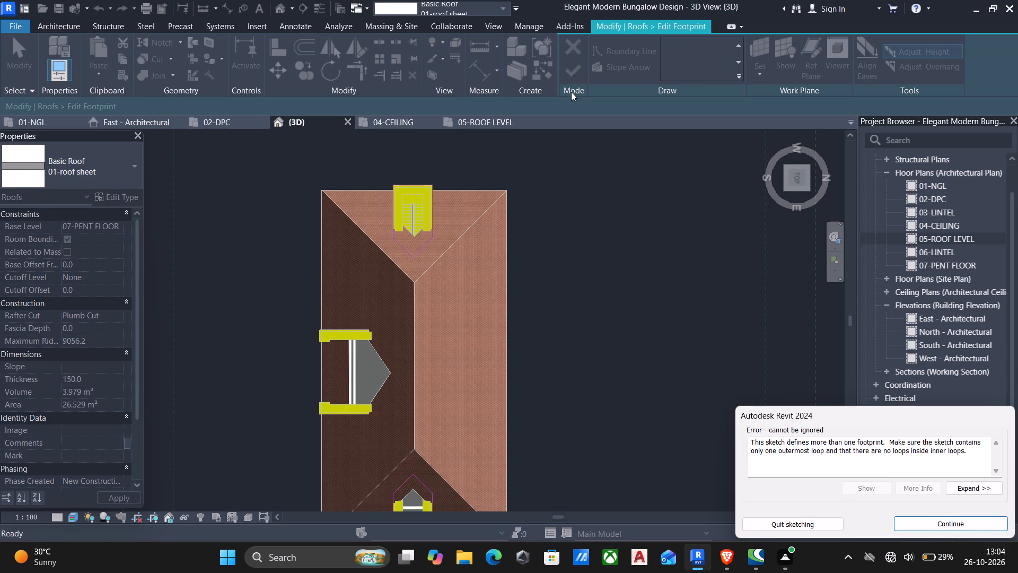
Quit the roof footprint sketch and discard the edits made to the west volume's roof.
left_click(939, 524)
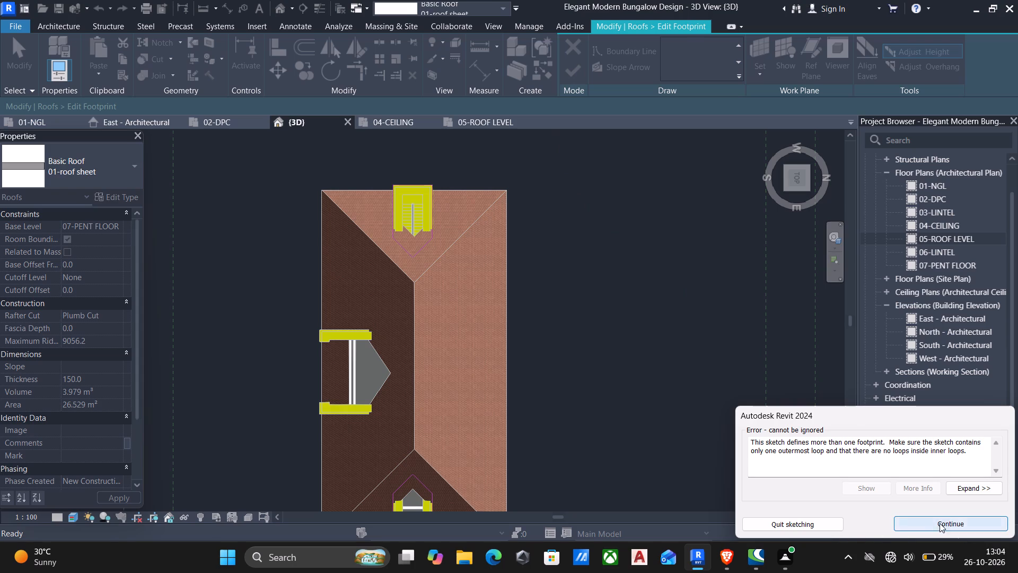
left_click(559, 47)
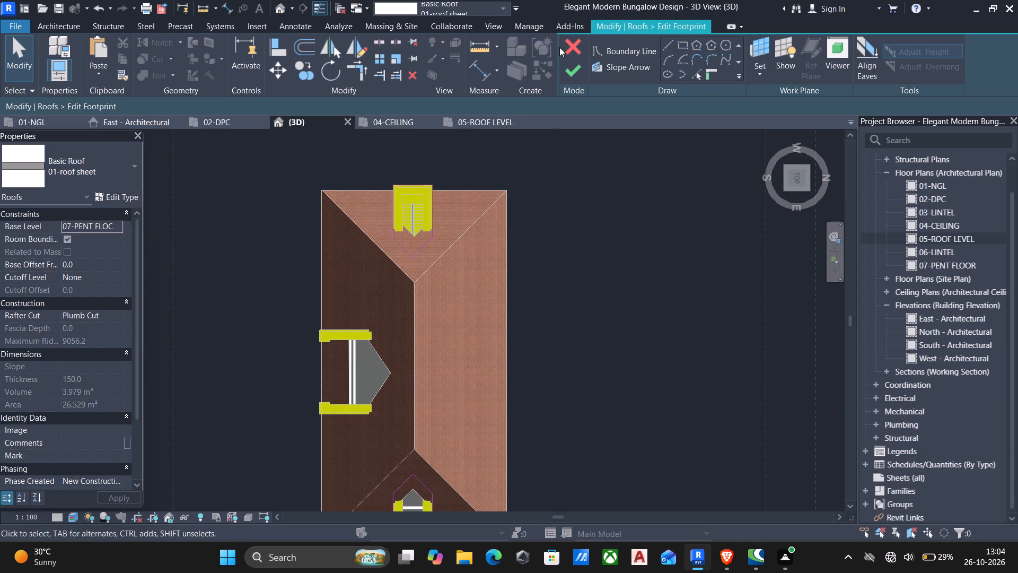
left_click(572, 37)
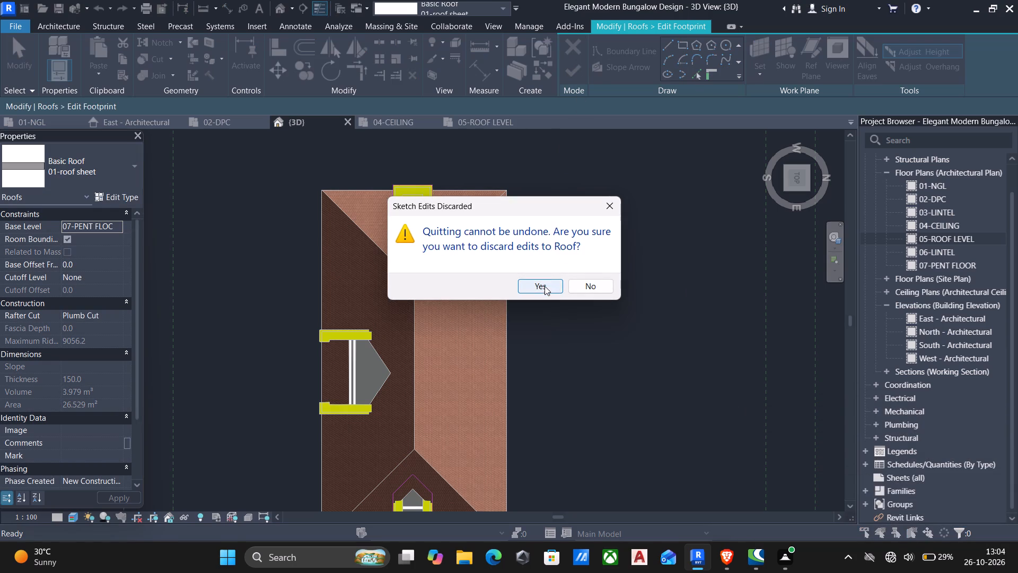
left_click(545, 286)
Start a new footprint roof with Create Similar from the west volume's roof, based on level 07-PENT FLOOR.
scroll(410, 229, "down", 5)
middle_click_drag(346, 288, 572, 366)
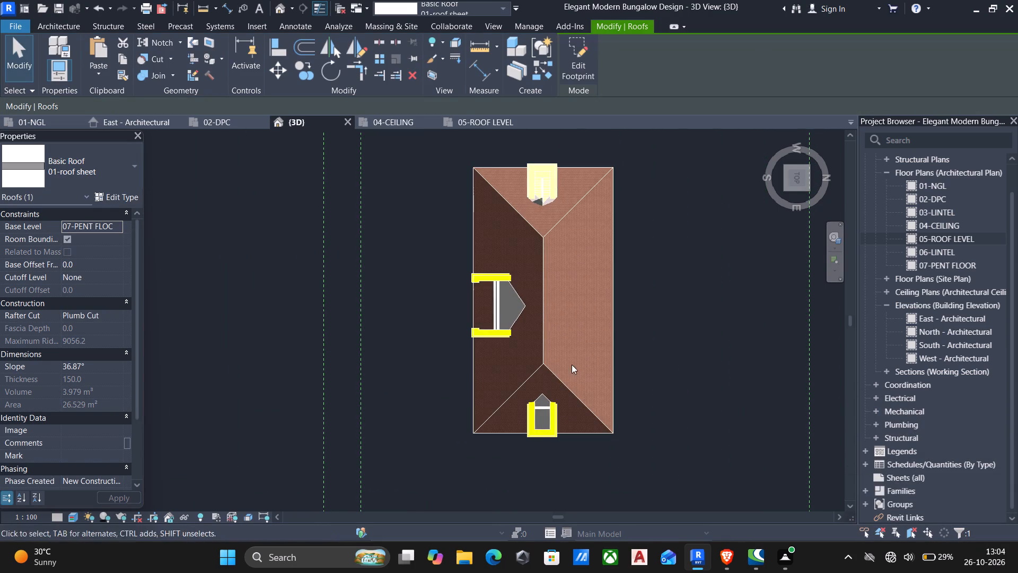
scroll(542, 164, "up", 4)
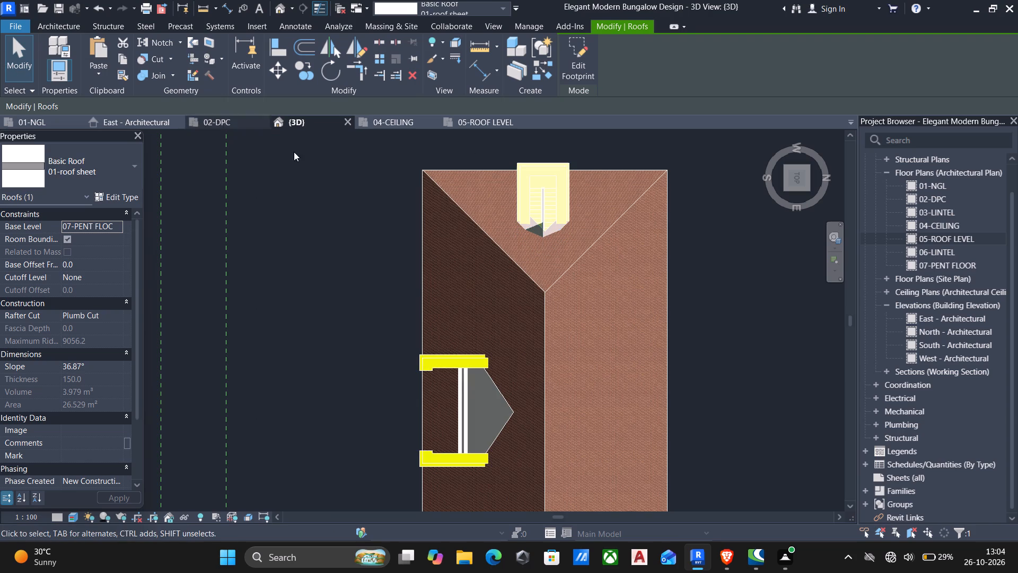
left_click(530, 171)
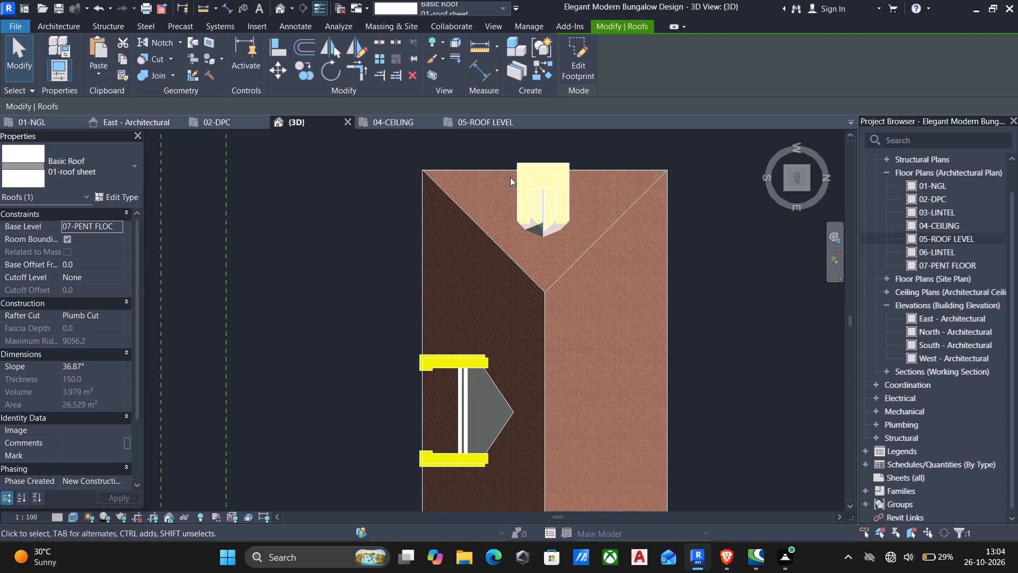
key("c")
key("s")
scroll(481, 324, "down", 2)
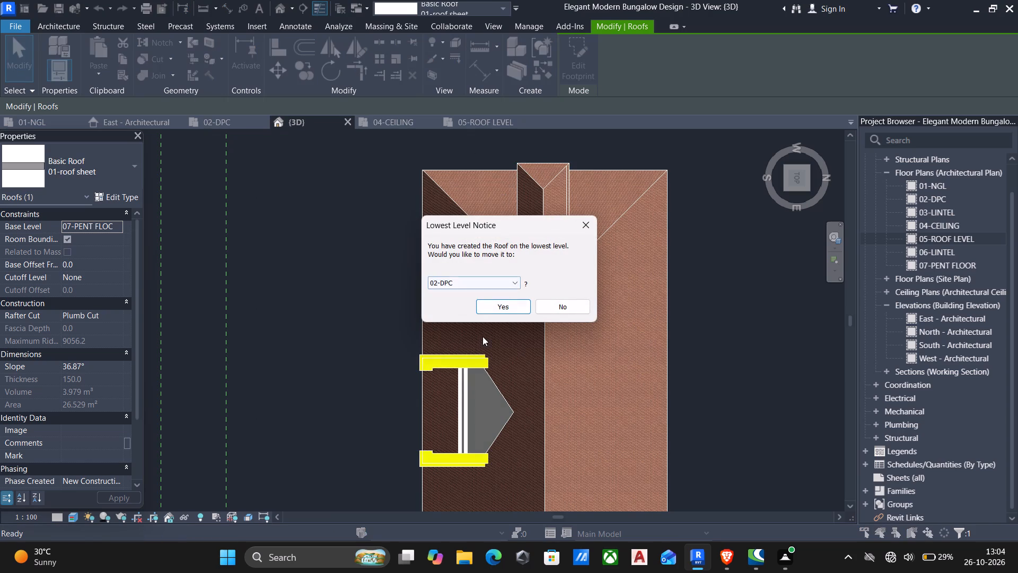
left_click(508, 284)
scroll(481, 358, "down", 6)
left_click(480, 341)
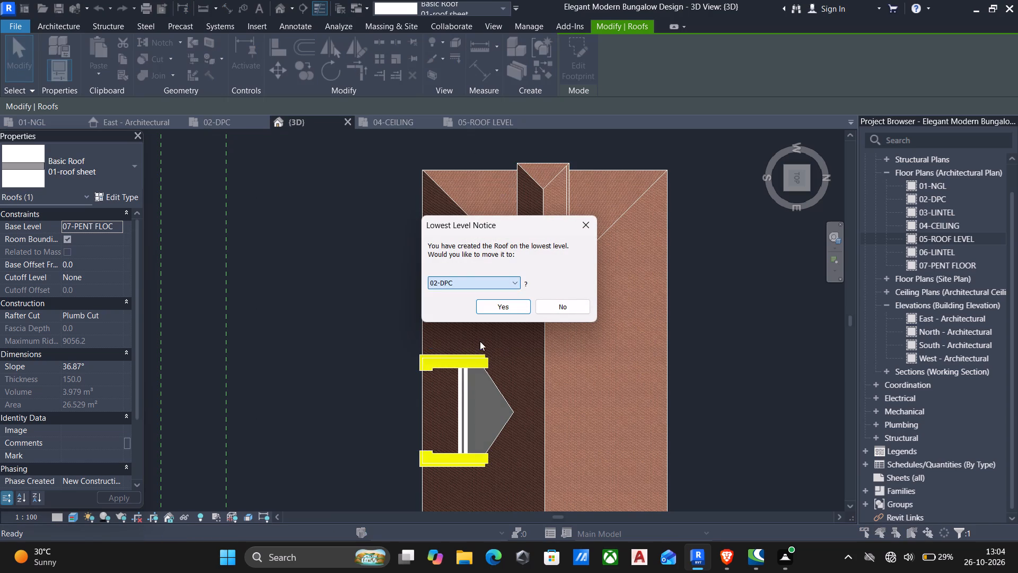
scroll(487, 349, "down", 5)
middle_click_drag(495, 359, 503, 335)
left_click(506, 310)
In Wireframe display, pick the outer south, north and east moulding edges of the east volume as slope-defining roof boundary lines.
scroll(556, 370, "down", 1)
middle_click_drag(557, 374, 556, 374)
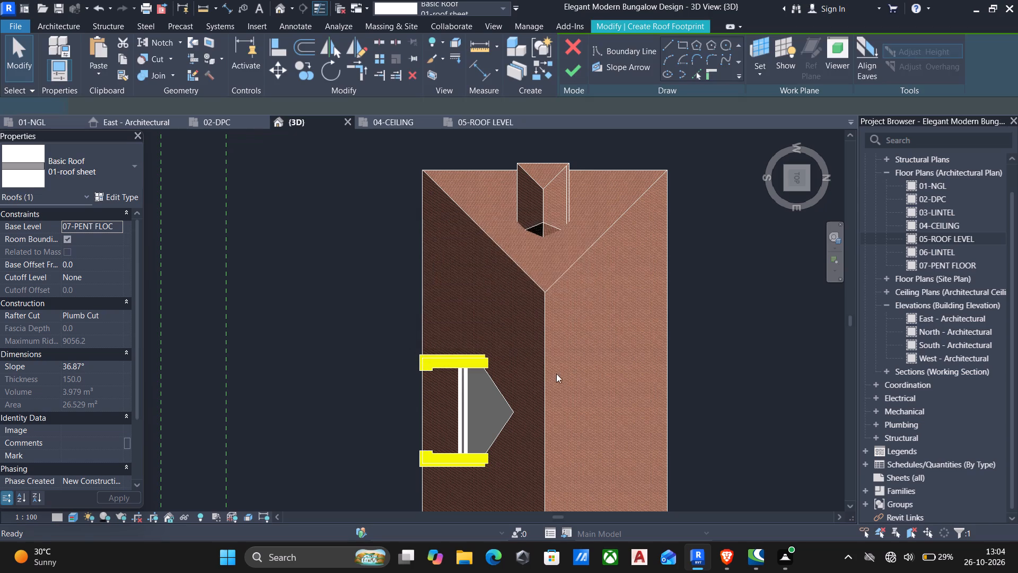
middle_click_drag(556, 374, 529, 280)
scroll(529, 280, "down", 1)
middle_click_drag(574, 350, 511, 220)
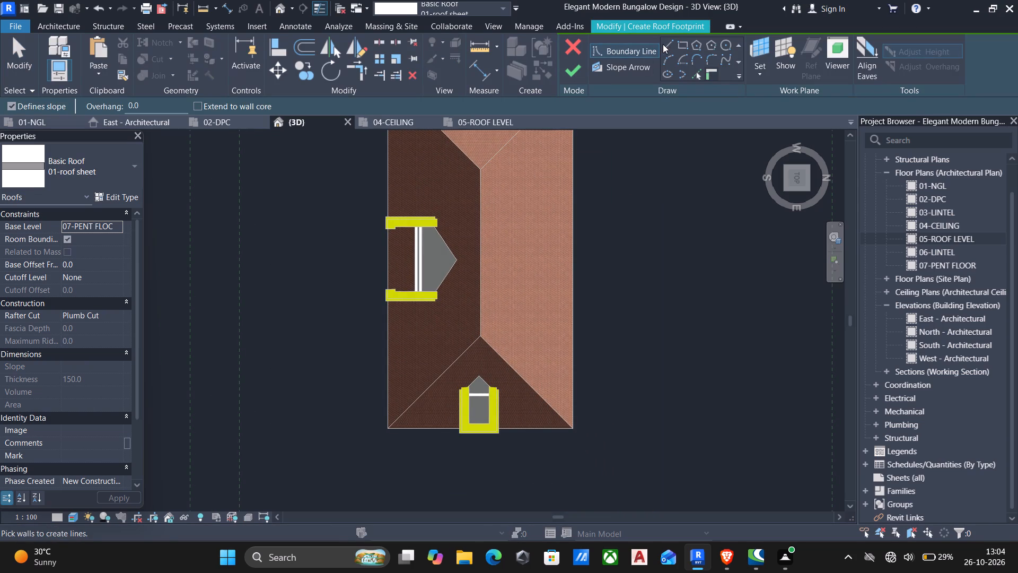
left_click(666, 44)
scroll(467, 458, "up", 5)
scroll(447, 414, "up", 4)
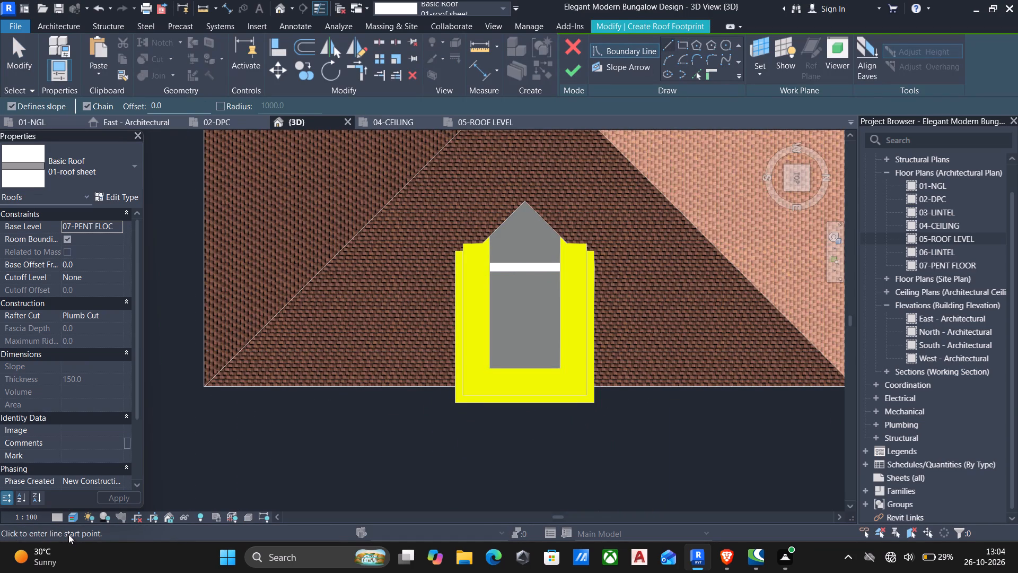
left_click(68, 515)
left_click(89, 434)
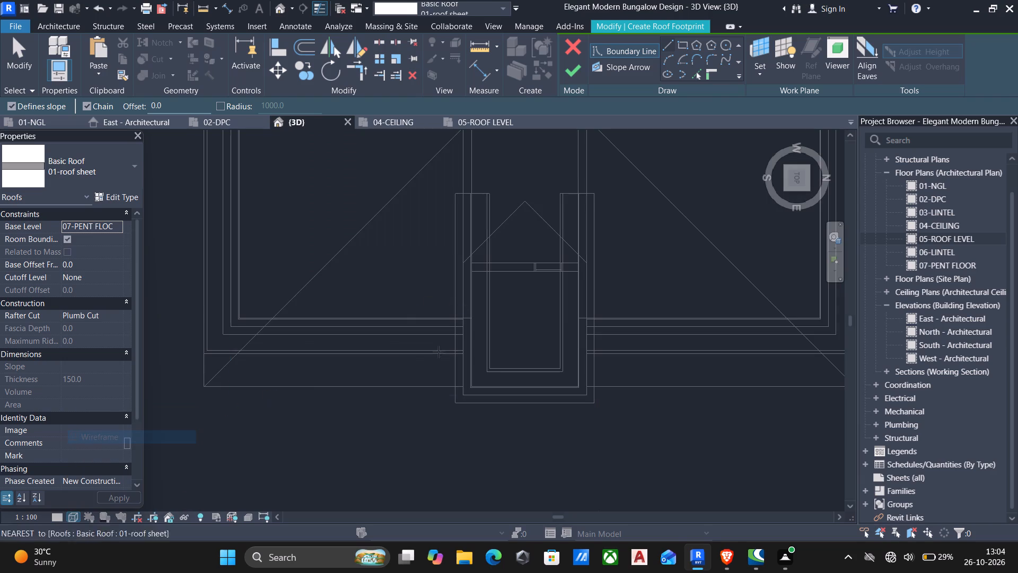
left_click(667, 41)
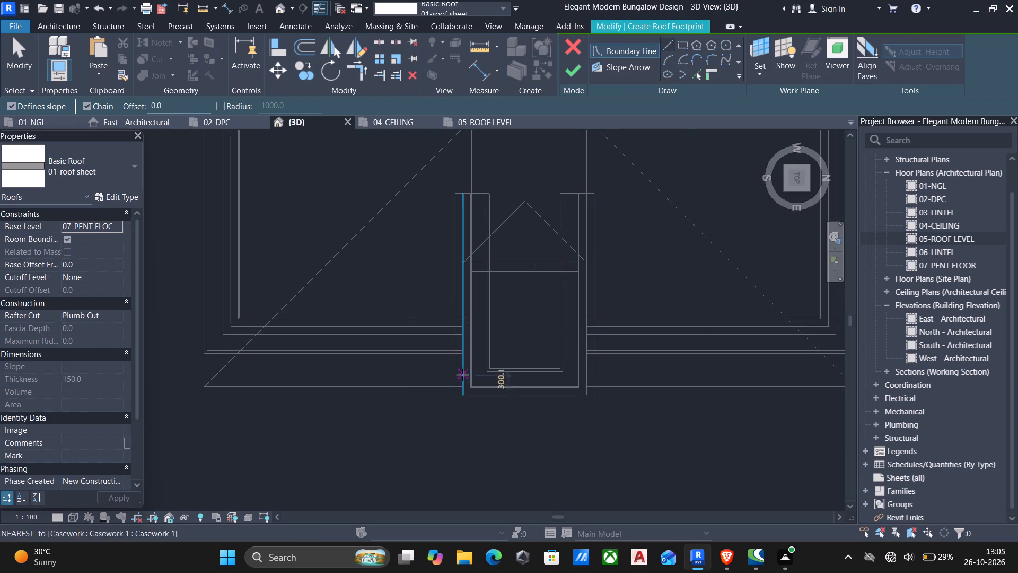
left_click(694, 71)
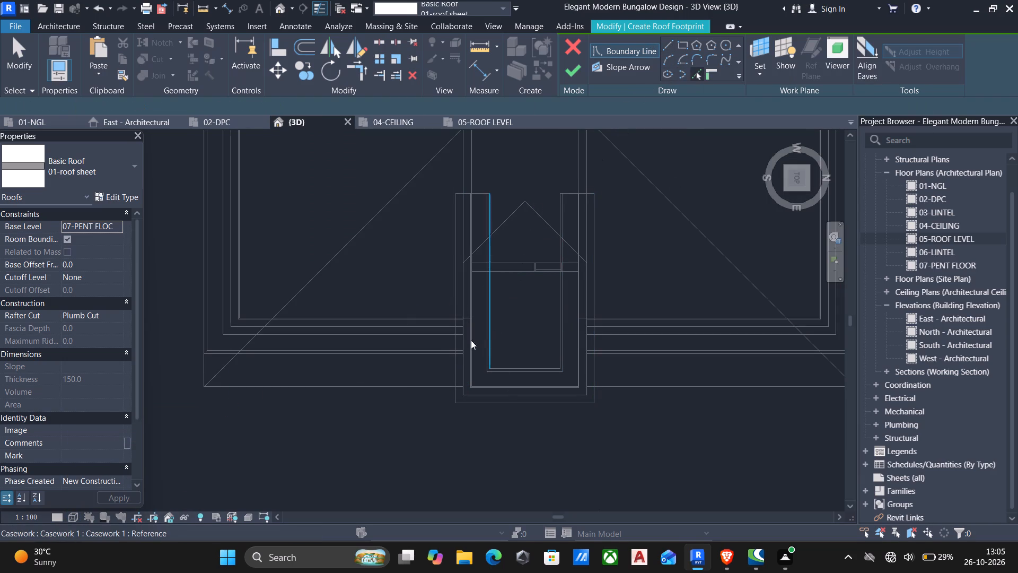
left_click(454, 351)
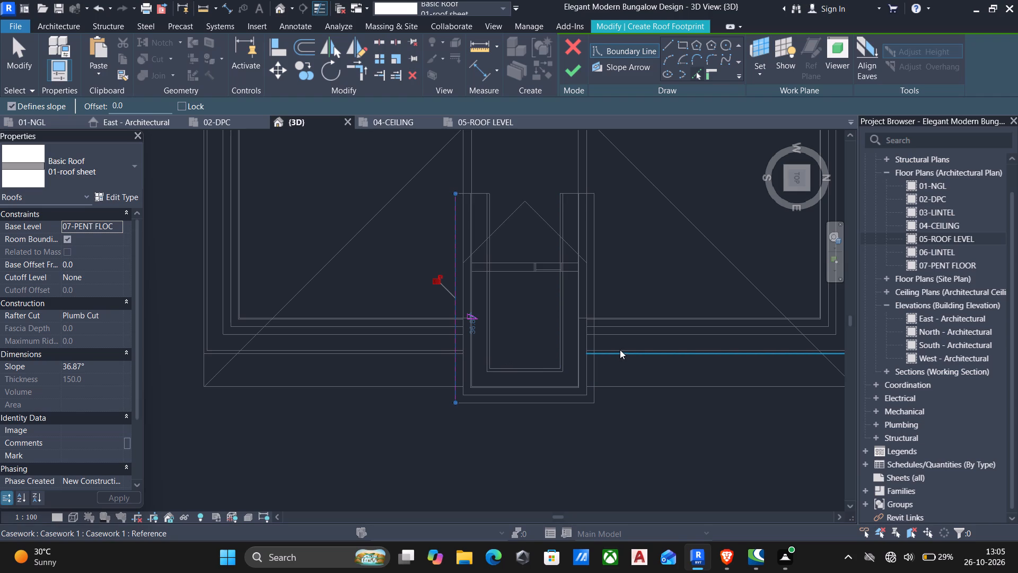
left_click(594, 368)
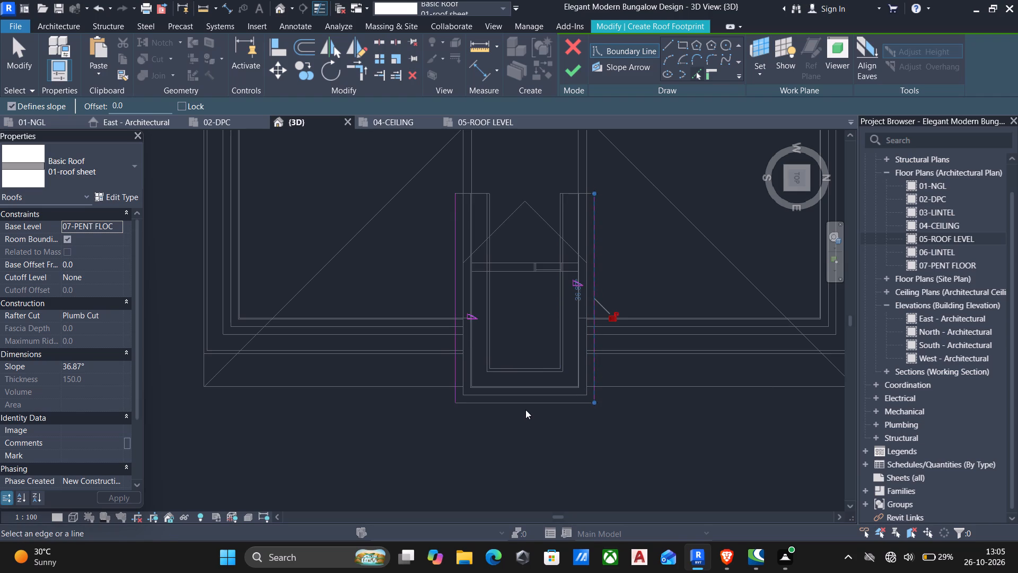
left_click(519, 403)
Draw two crossing 45-degree boundary lines, about 3235 mm and 2700 mm long, from the west ends of the south and north edges.
middle_click_drag(414, 231, 401, 393)
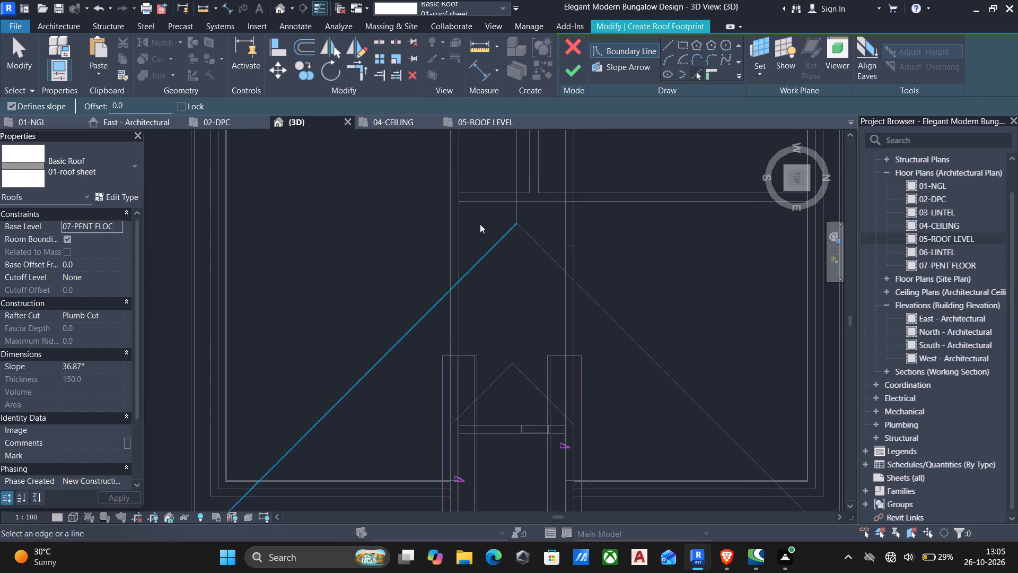
left_click(670, 43)
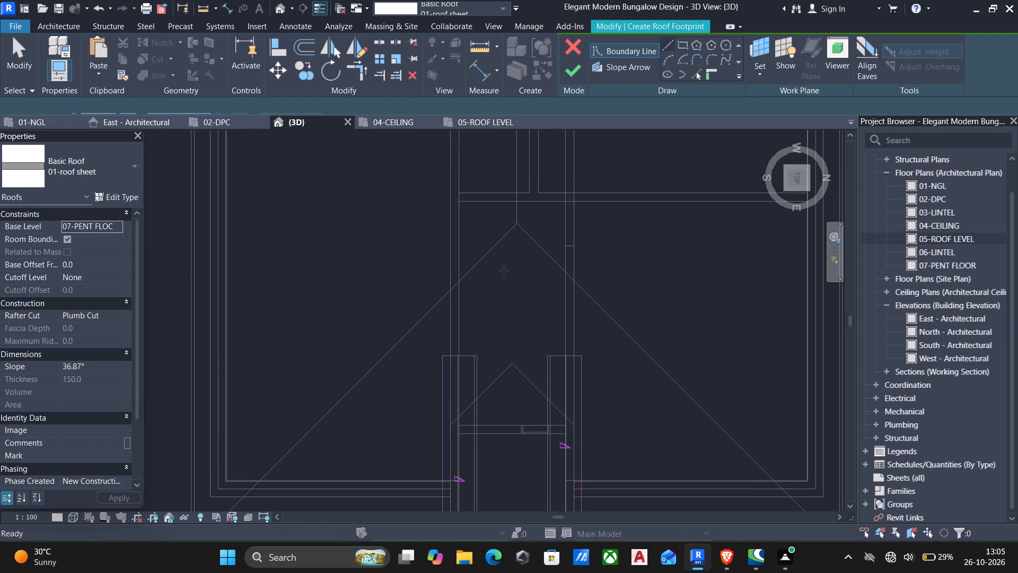
left_click(438, 359)
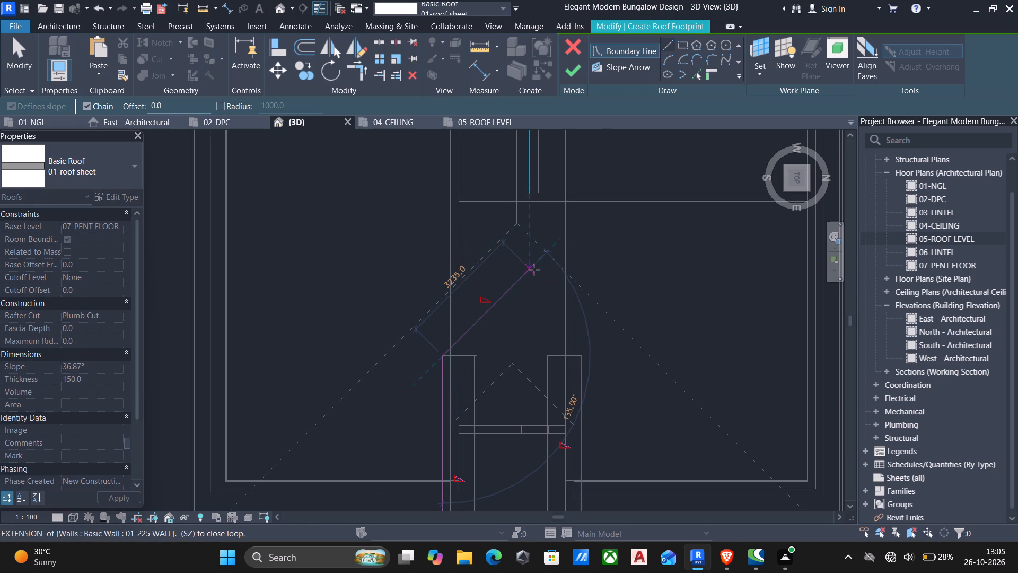
left_click(526, 271)
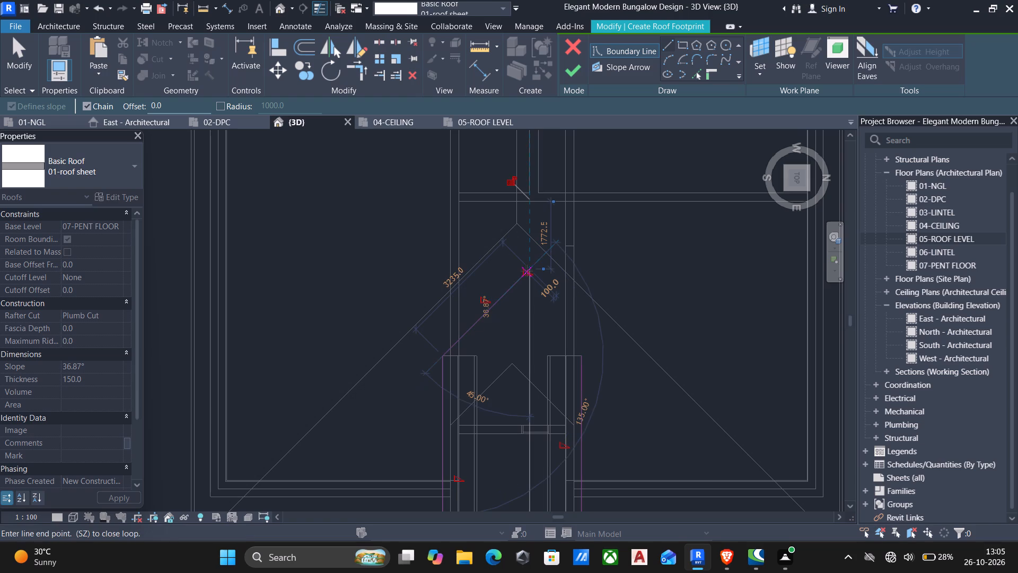
key("Escape")
left_click(586, 355)
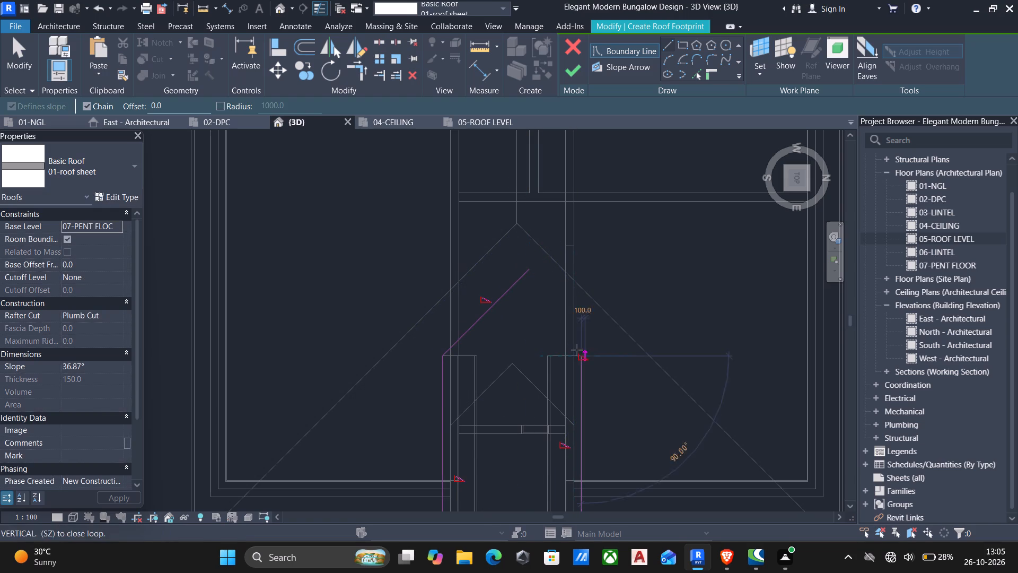
left_click(504, 285)
key("Escape")
Trim the two diagonal boundary lines to a point at their crossing and finish the east volume's roof.
type("tr")
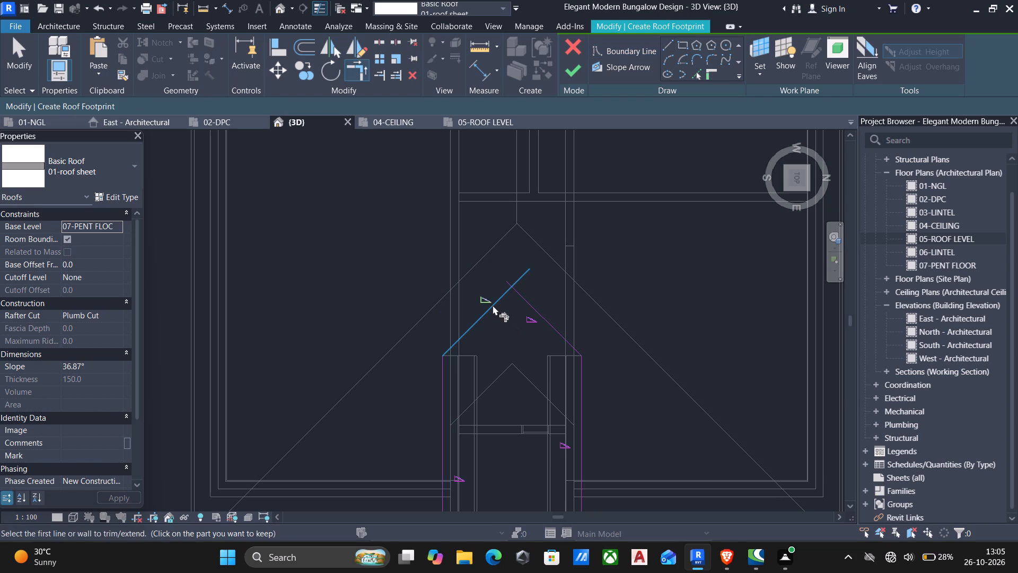
left_click(493, 305)
left_click(529, 304)
left_click(568, 75)
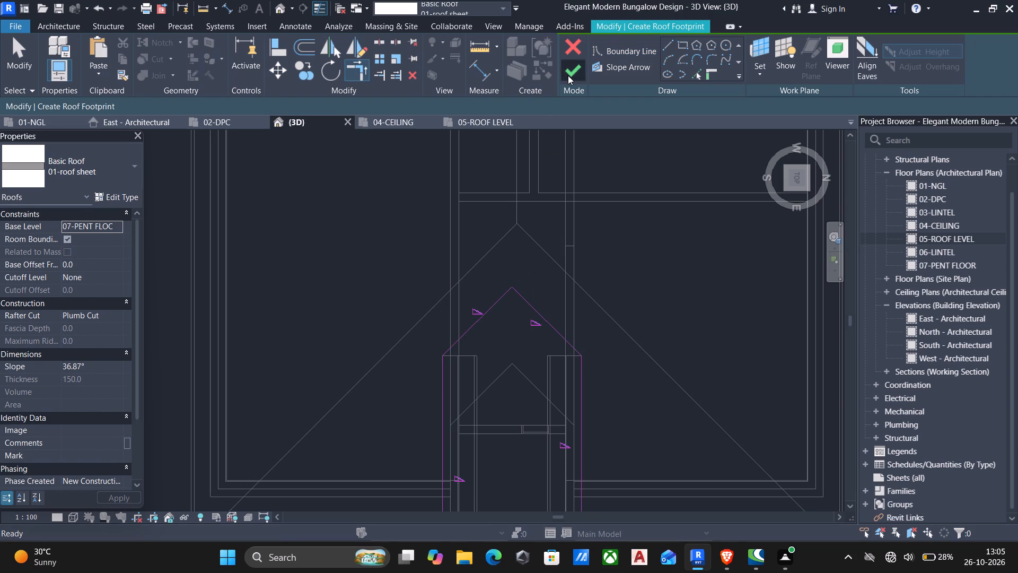
scroll(459, 218, "down", 5)
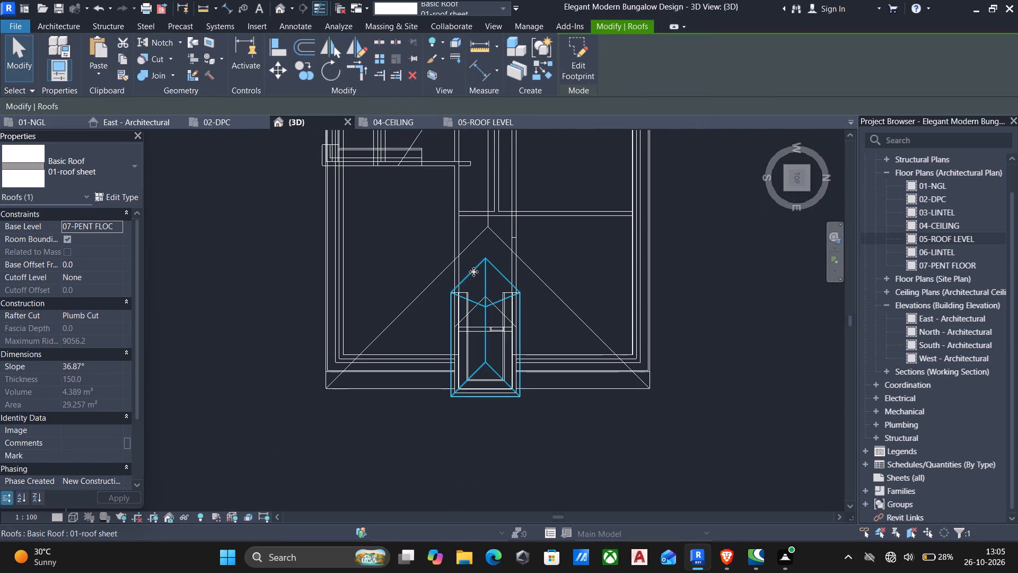
key("Escape")
Orbit the model out of the top view and set the 3D view's visual style to Shaded.
scroll(475, 317, "down", 1)
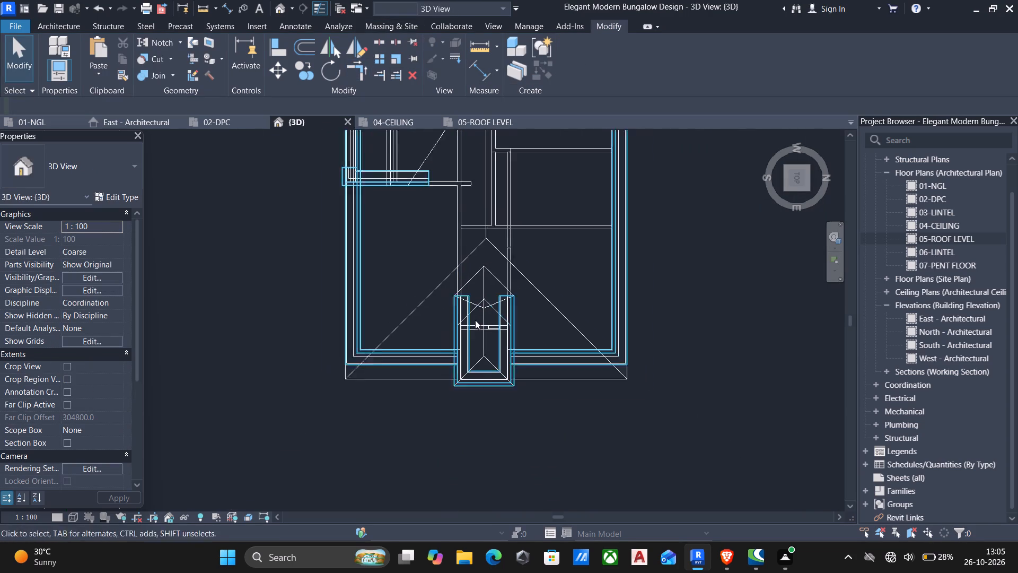
scroll(475, 320, "down", 2)
middle_click_drag(473, 333, 378, 87, "shift")
middle_click_drag(416, 202, 415, 157, "shift")
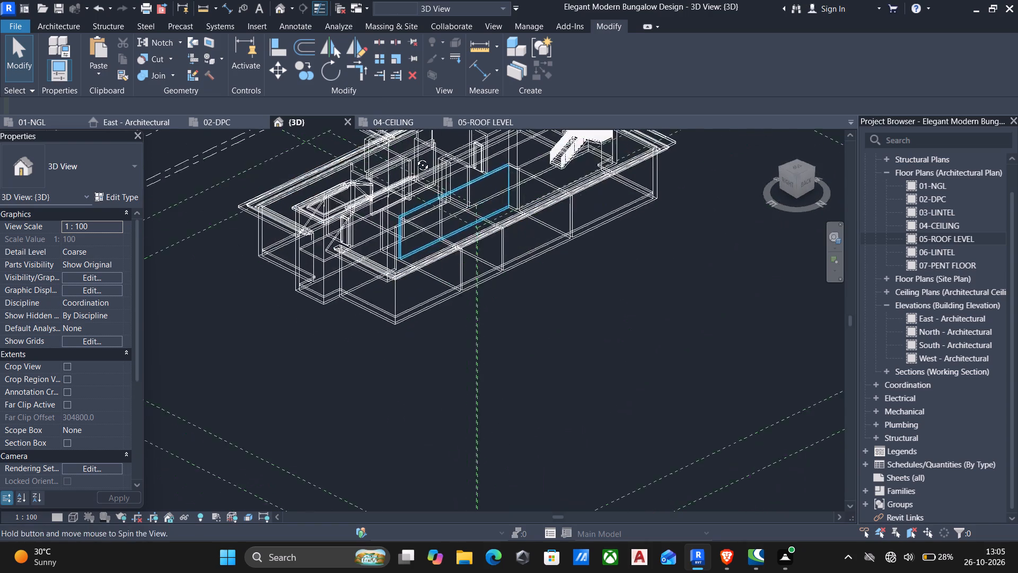
middle_click_drag(415, 157, 440, 121, "shift")
middle_click_drag(430, 236, 423, 198, "shift")
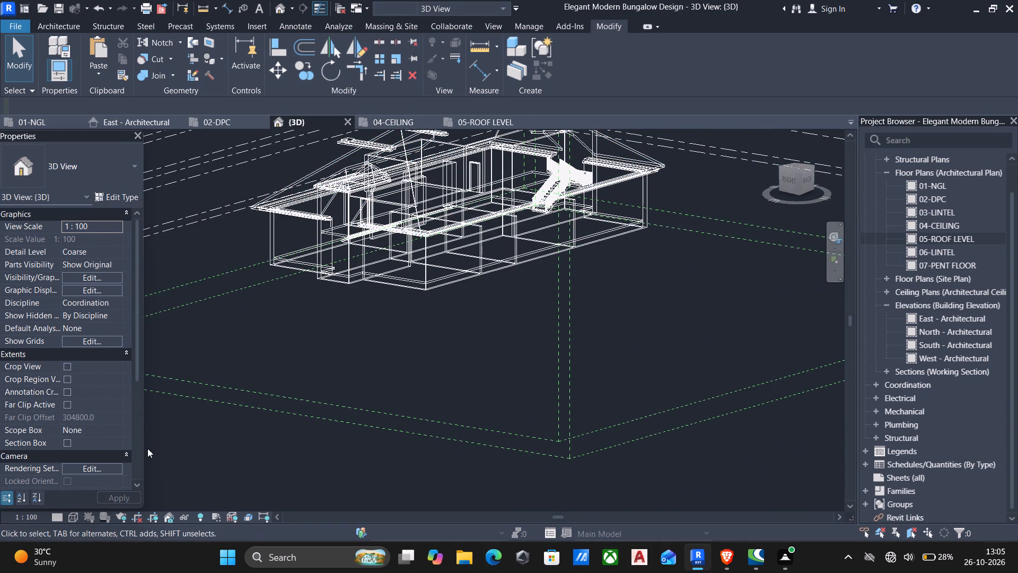
left_click(70, 516)
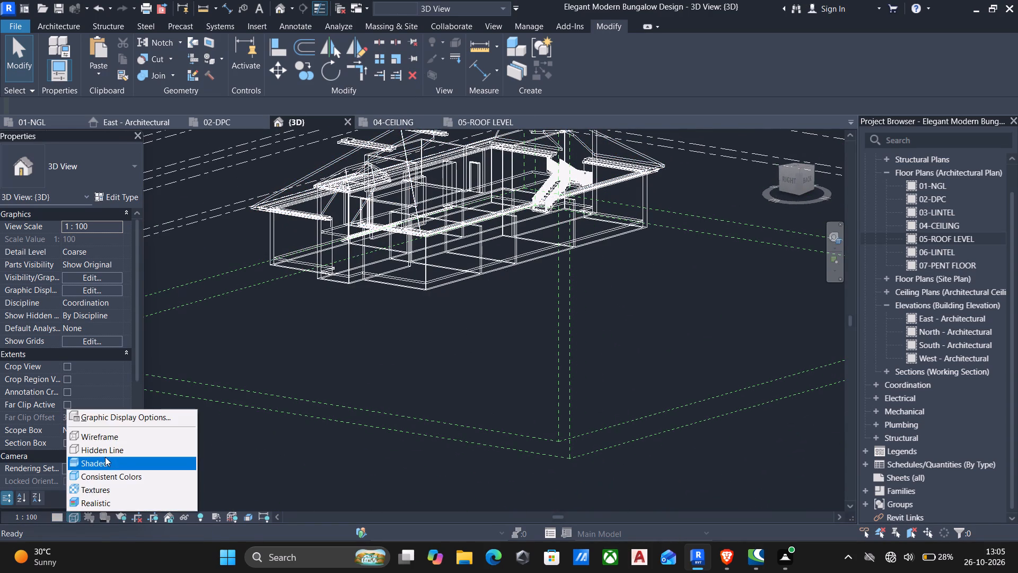
left_click(105, 457)
Examine the new east volume roof, its junction with the main roof, and the front dormer from several sides.
scroll(313, 230, "up", 5)
scroll(301, 234, "down", 3)
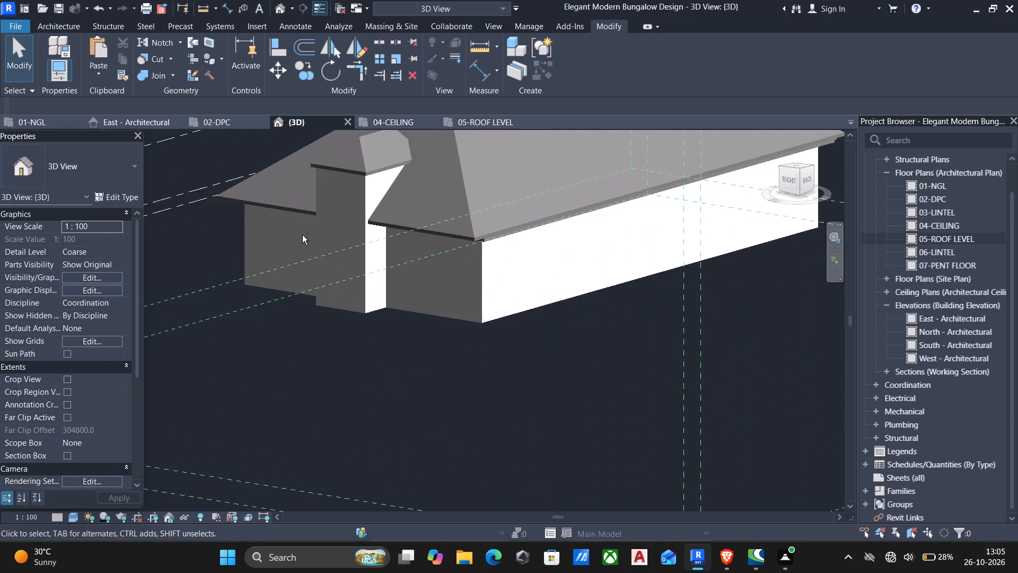
middle_click_drag(302, 235, 514, 332, "shift")
scroll(514, 334, "down", 3)
middle_click_drag(515, 334, 222, 298)
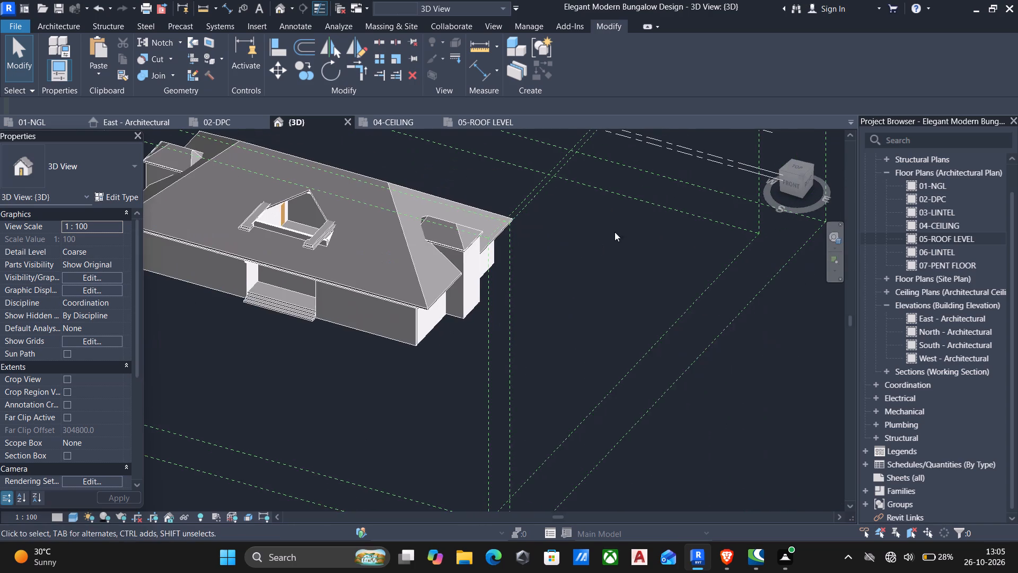
scroll(496, 204, "up", 5)
middle_click_drag(398, 237, 473, 270, "shift")
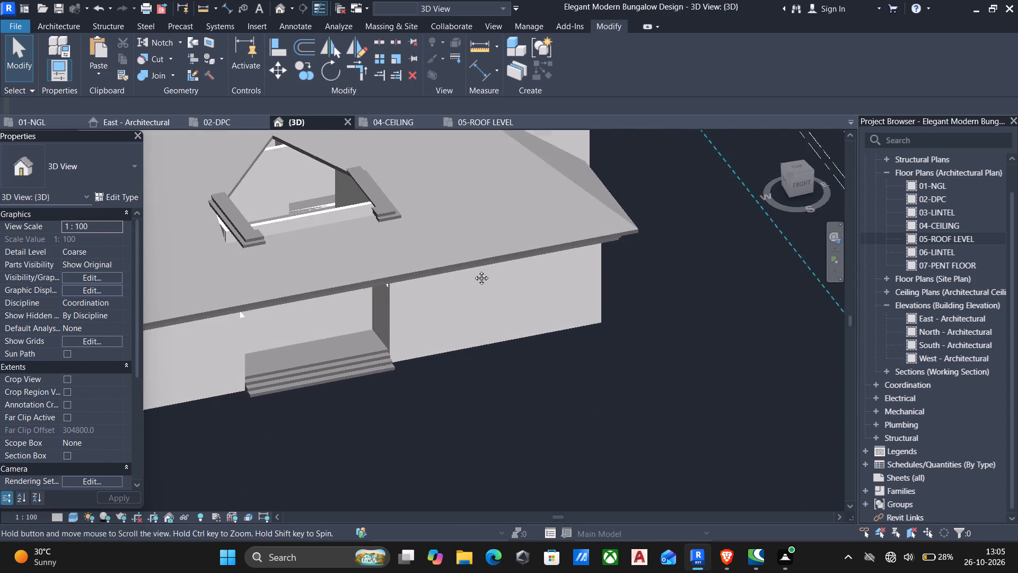
middle_click_drag(473, 270, 460, 391, "shift")
scroll(467, 291, "down", 1)
scroll(460, 392, "up", 5)
scroll(449, 201, "up", 6)
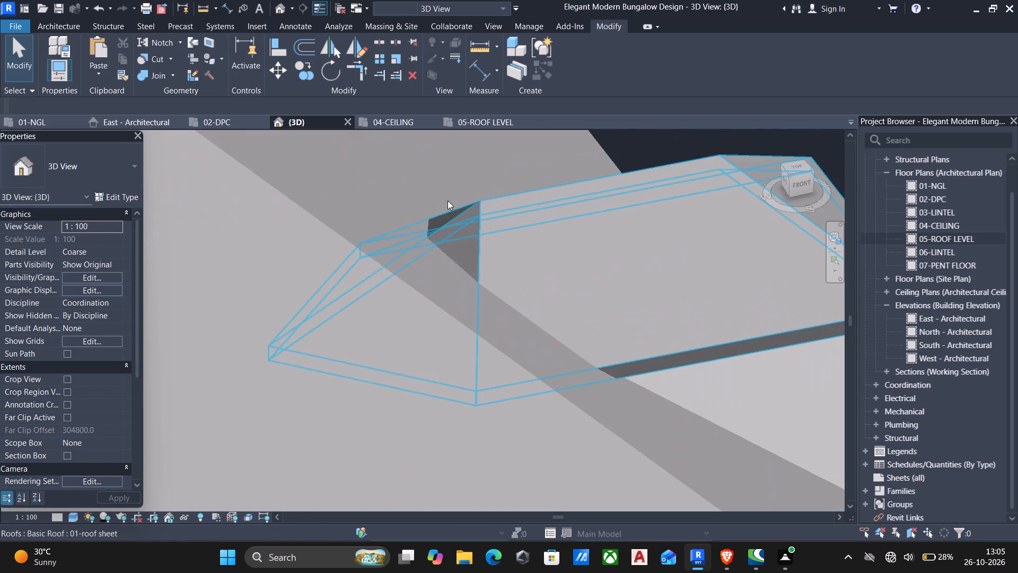
scroll(447, 201, "down", 7)
middle_click_drag(439, 341, 577, 290)
scroll(577, 289, "down", 4)
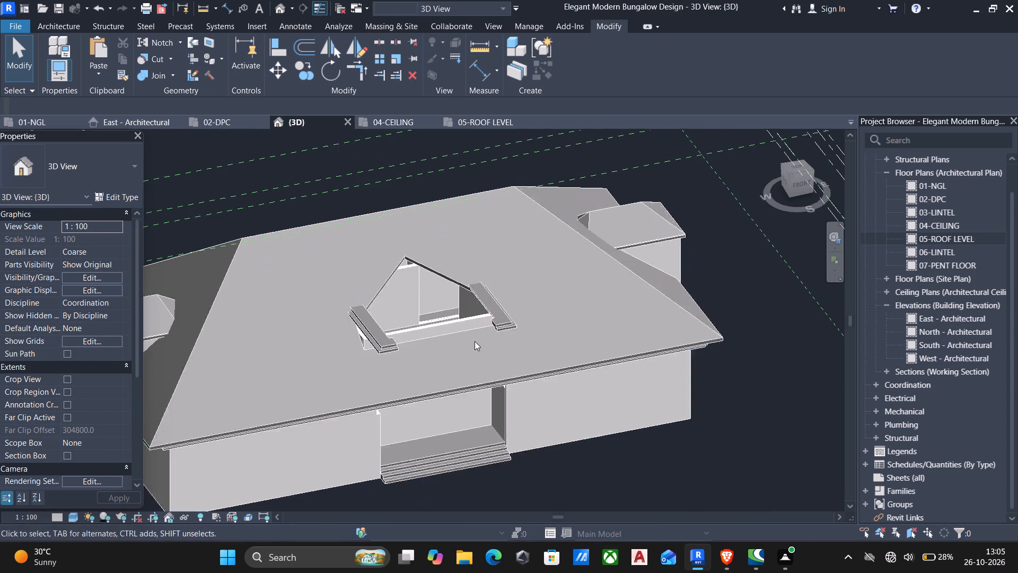
middle_click_drag(478, 342, 580, 289)
scroll(445, 238, "down", 3)
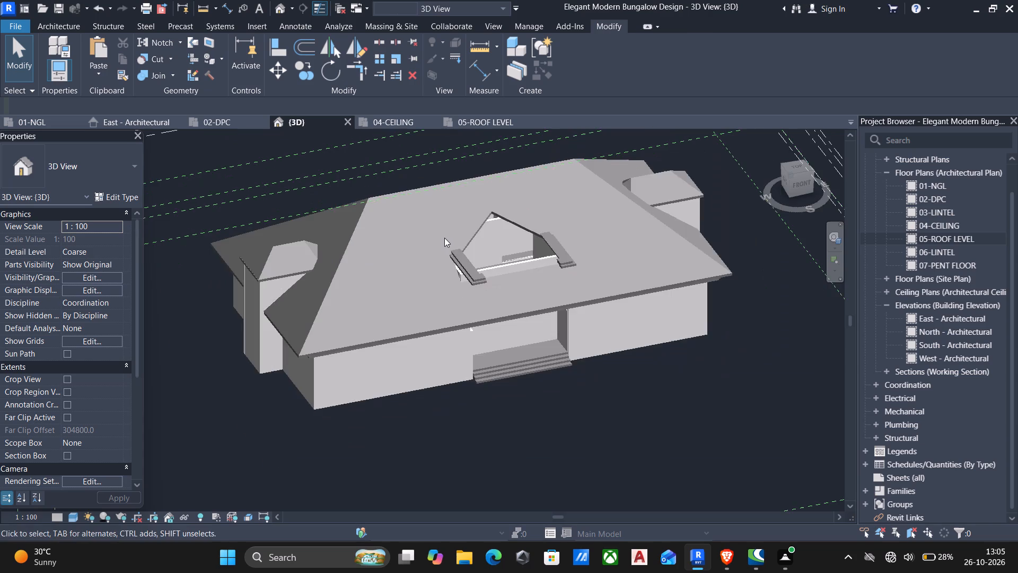
middle_click_drag(444, 238, 227, 146, "shift")
scroll(345, 267, "up", 6)
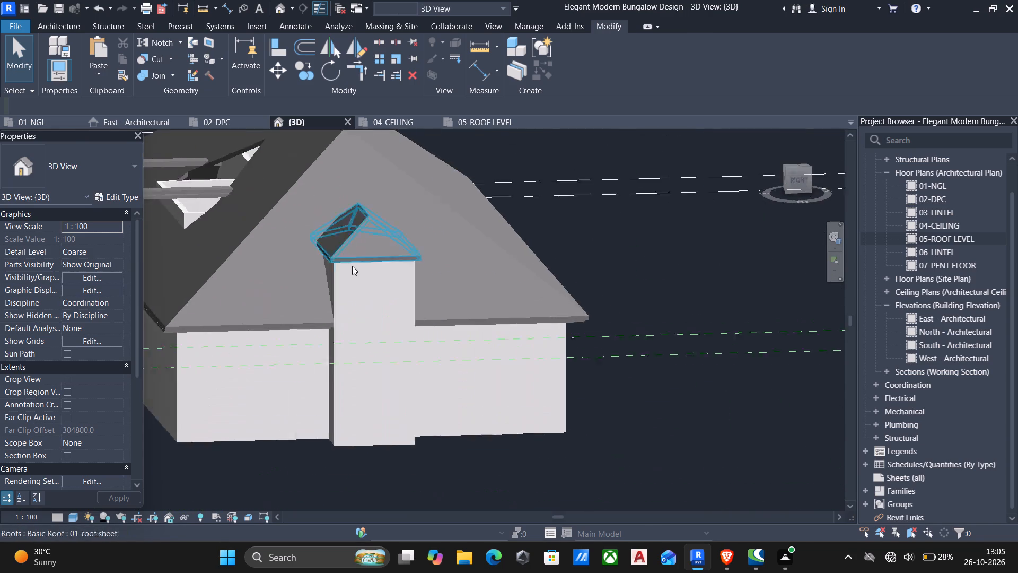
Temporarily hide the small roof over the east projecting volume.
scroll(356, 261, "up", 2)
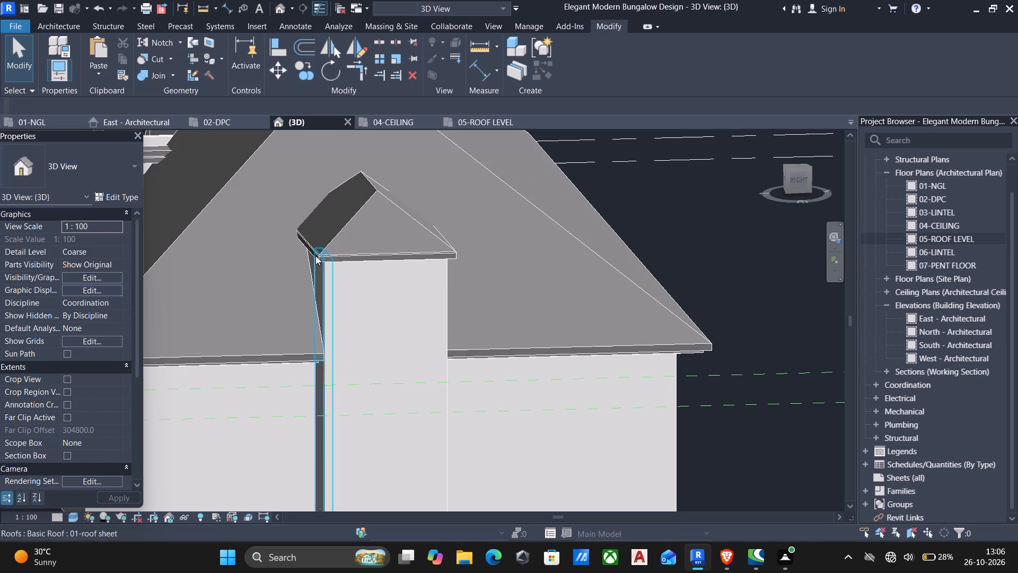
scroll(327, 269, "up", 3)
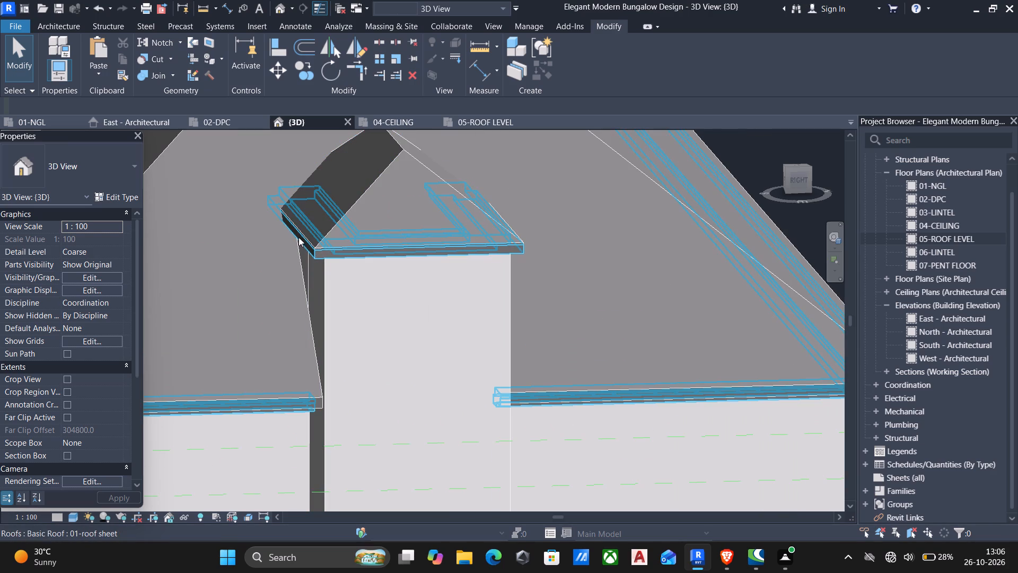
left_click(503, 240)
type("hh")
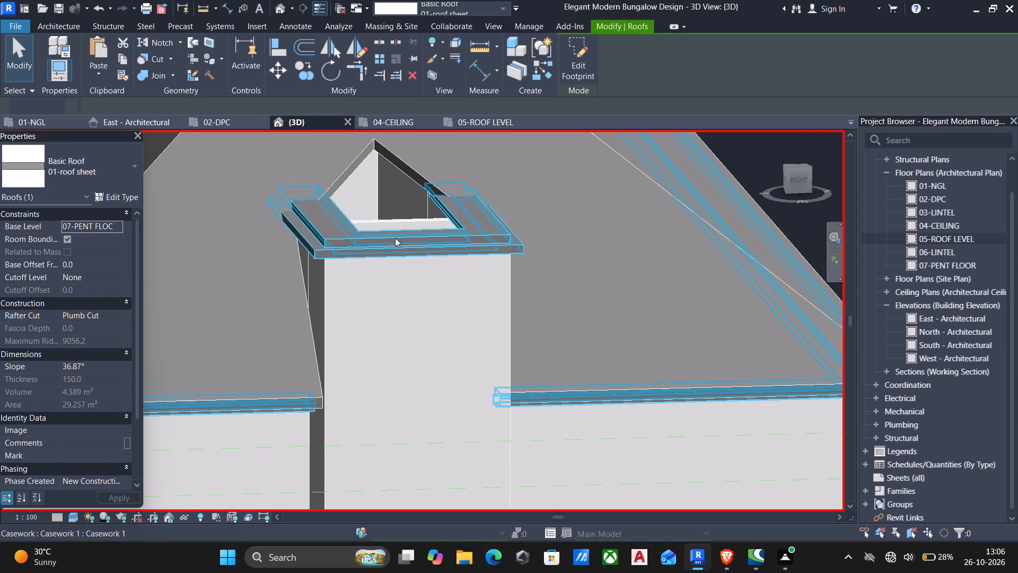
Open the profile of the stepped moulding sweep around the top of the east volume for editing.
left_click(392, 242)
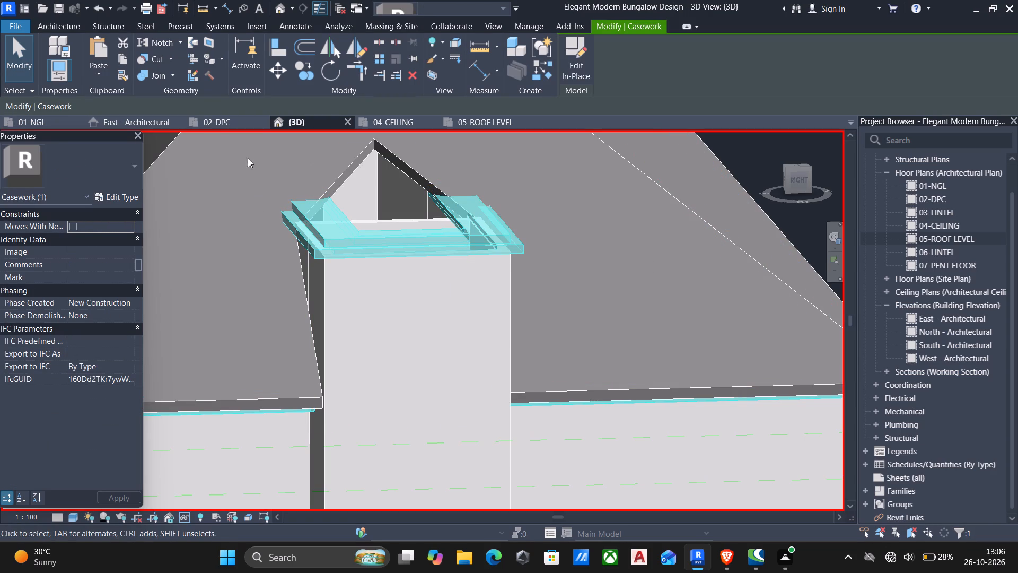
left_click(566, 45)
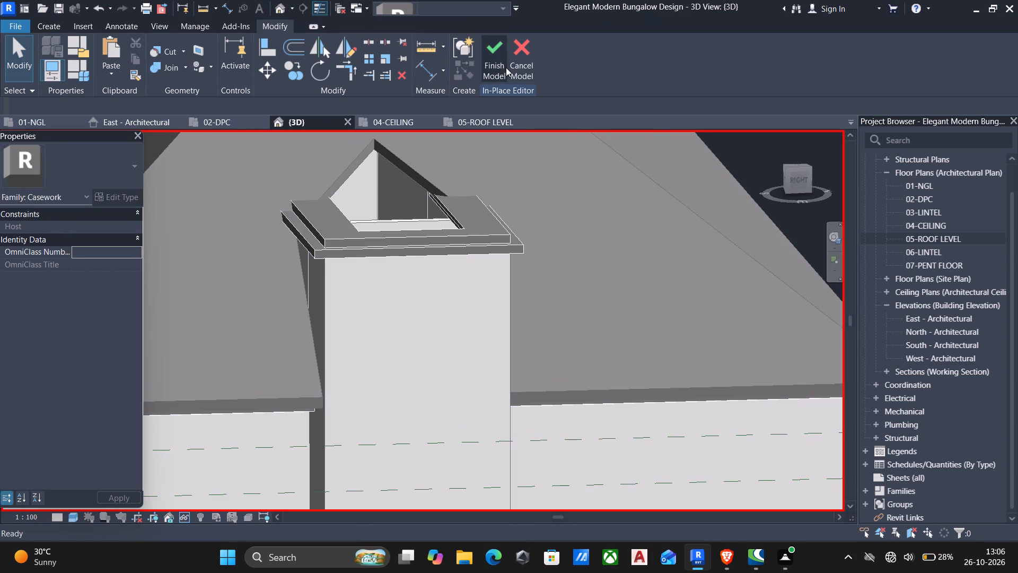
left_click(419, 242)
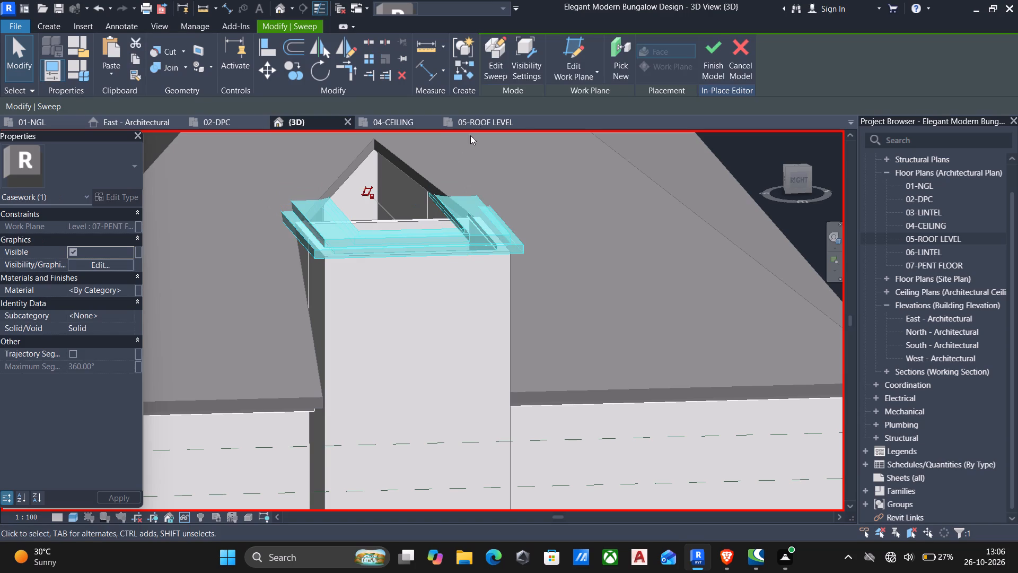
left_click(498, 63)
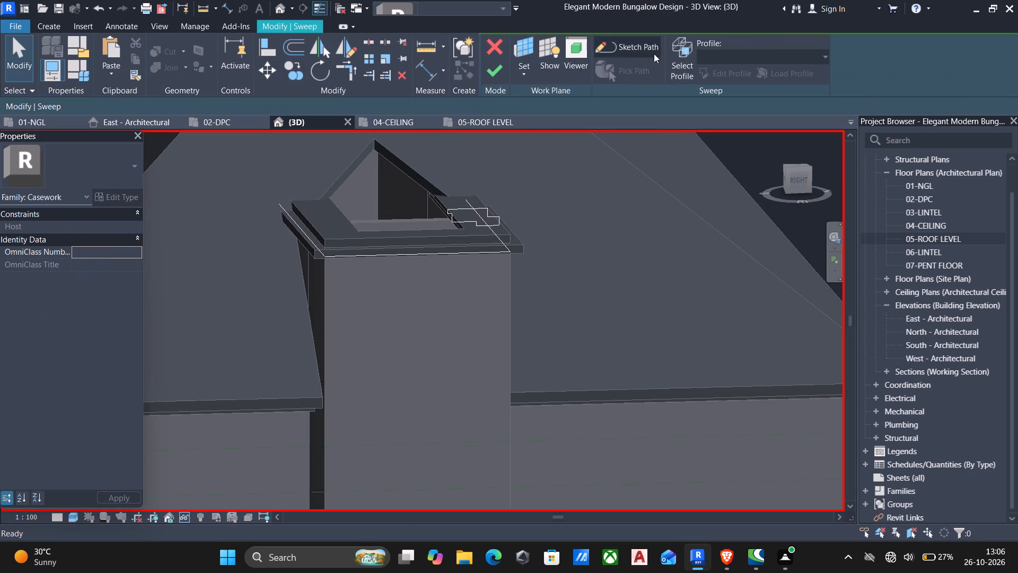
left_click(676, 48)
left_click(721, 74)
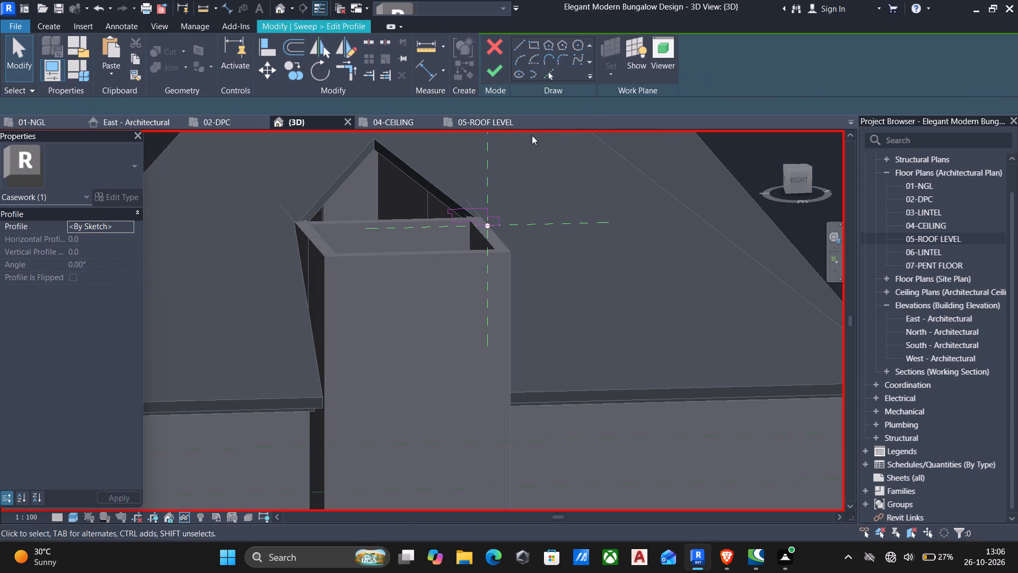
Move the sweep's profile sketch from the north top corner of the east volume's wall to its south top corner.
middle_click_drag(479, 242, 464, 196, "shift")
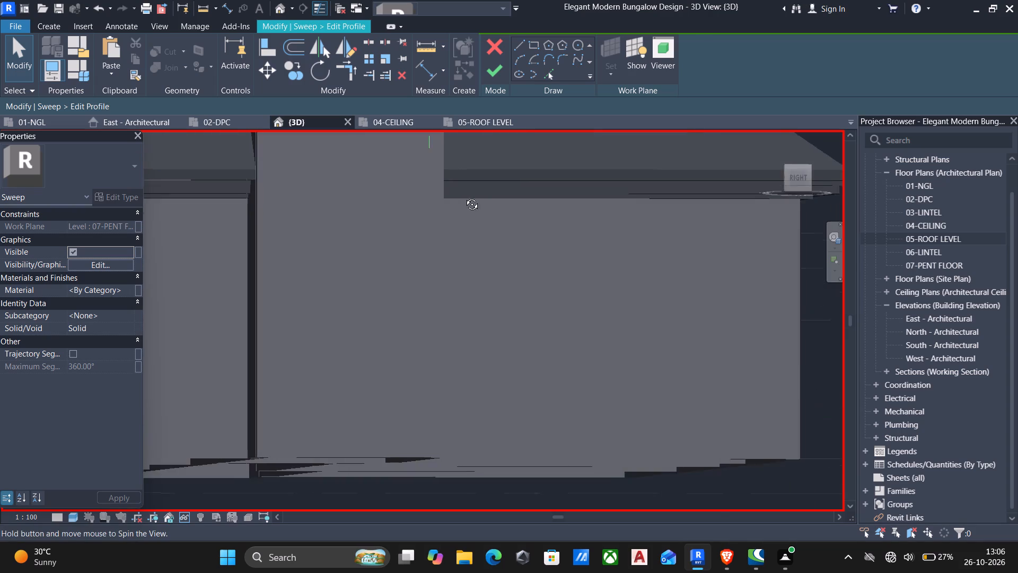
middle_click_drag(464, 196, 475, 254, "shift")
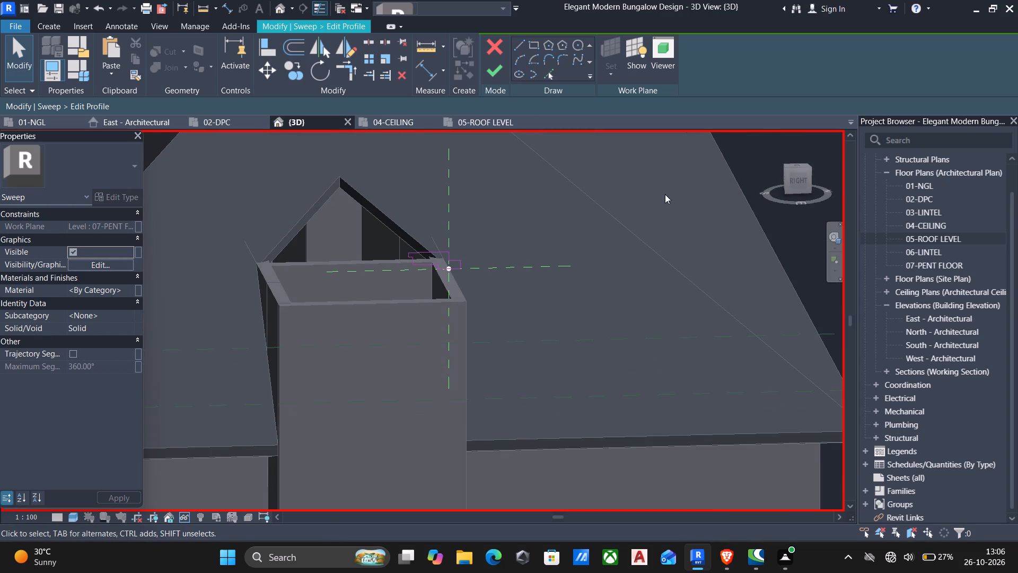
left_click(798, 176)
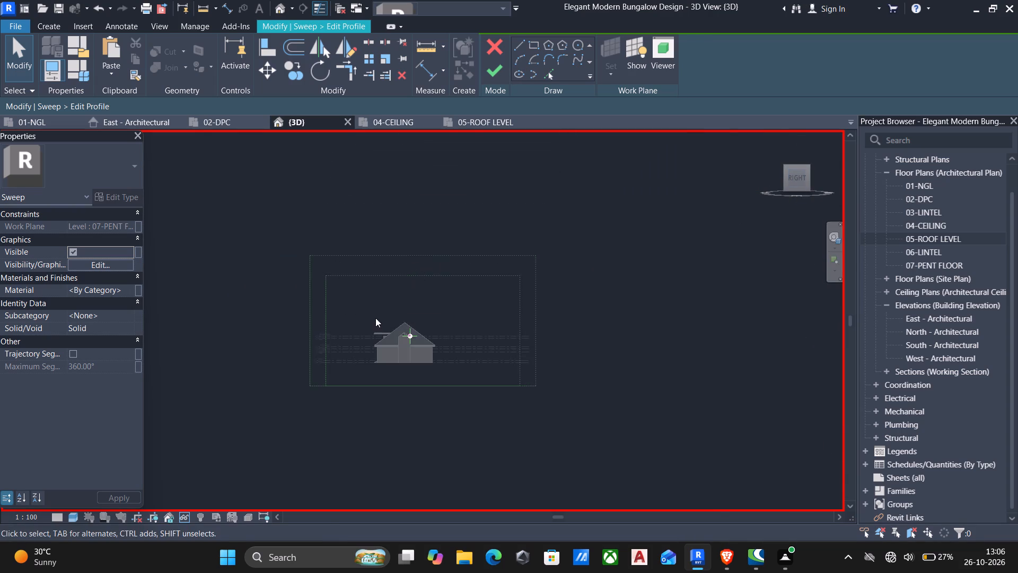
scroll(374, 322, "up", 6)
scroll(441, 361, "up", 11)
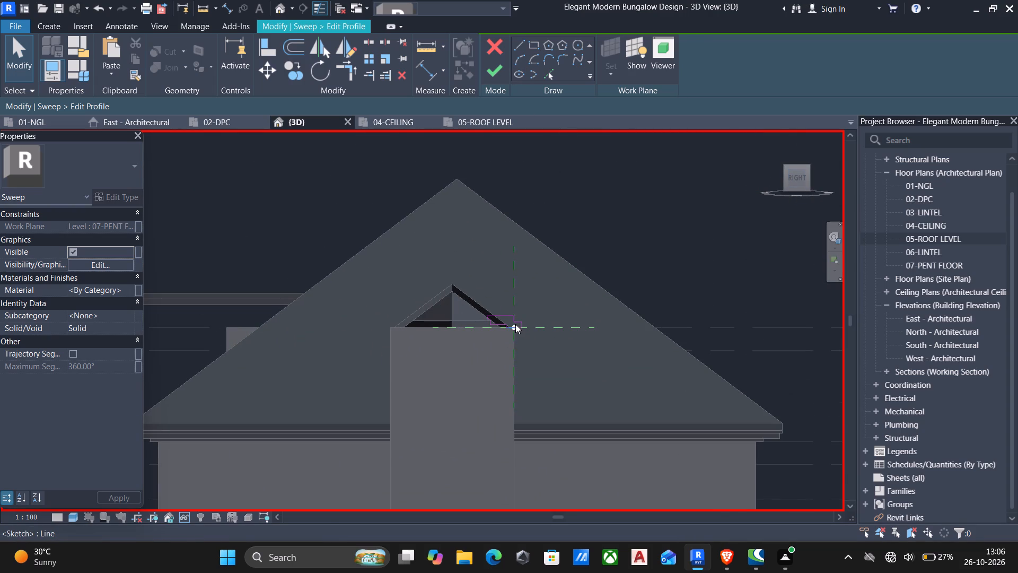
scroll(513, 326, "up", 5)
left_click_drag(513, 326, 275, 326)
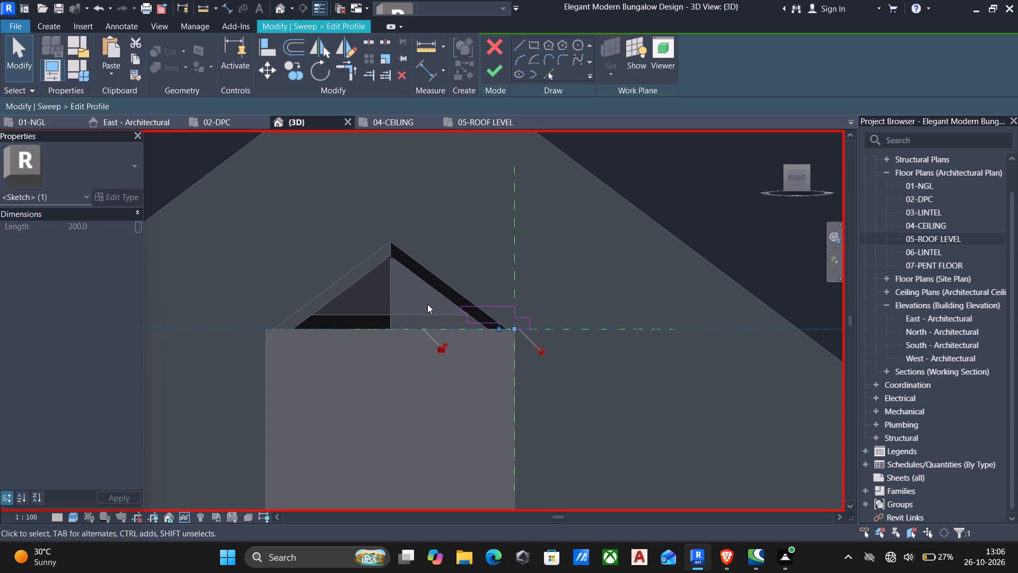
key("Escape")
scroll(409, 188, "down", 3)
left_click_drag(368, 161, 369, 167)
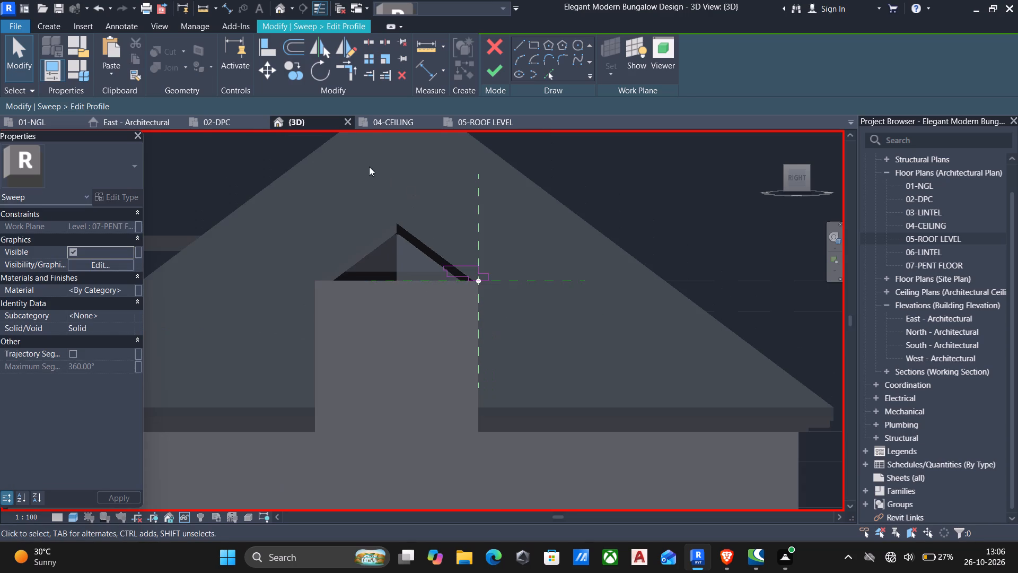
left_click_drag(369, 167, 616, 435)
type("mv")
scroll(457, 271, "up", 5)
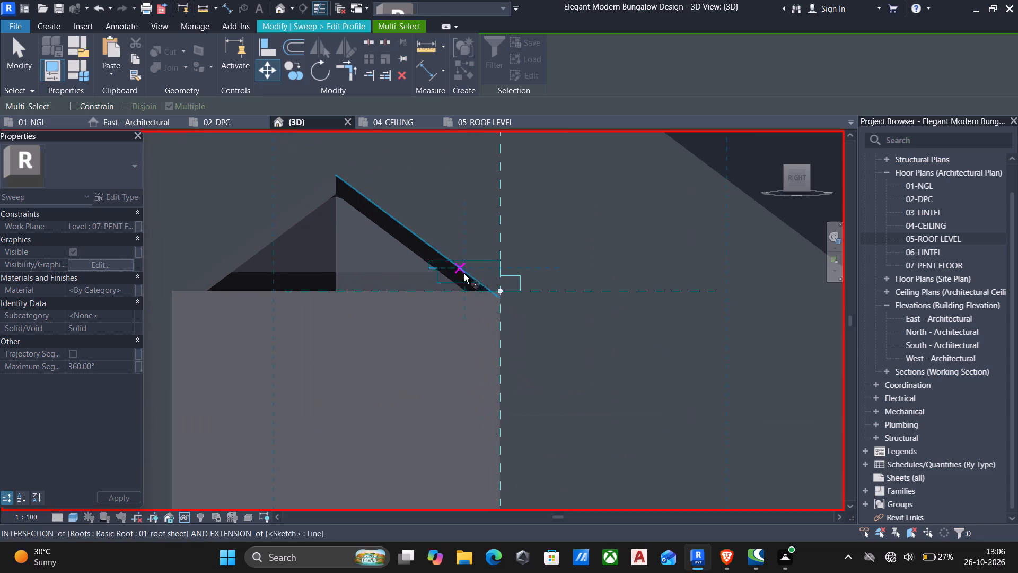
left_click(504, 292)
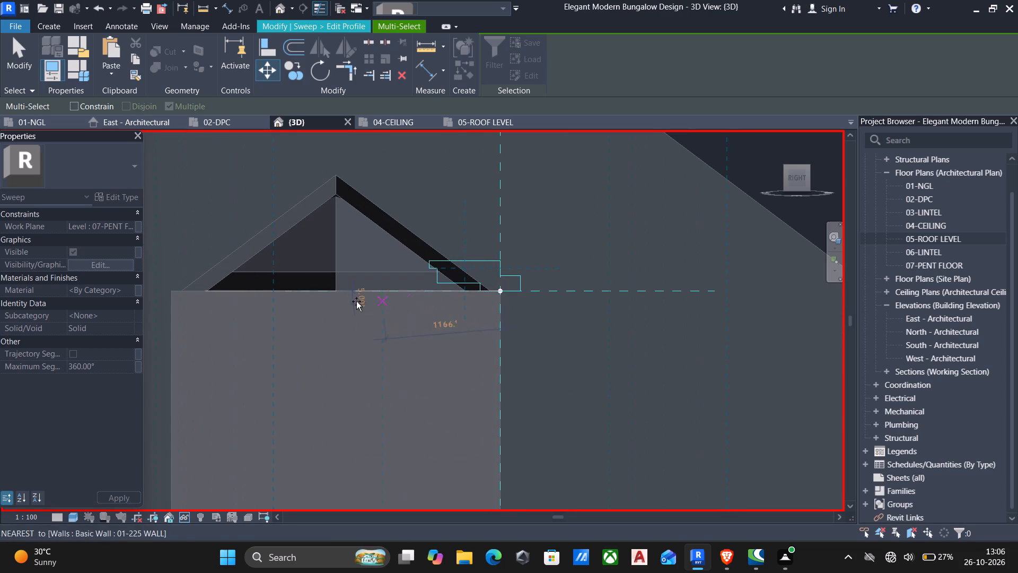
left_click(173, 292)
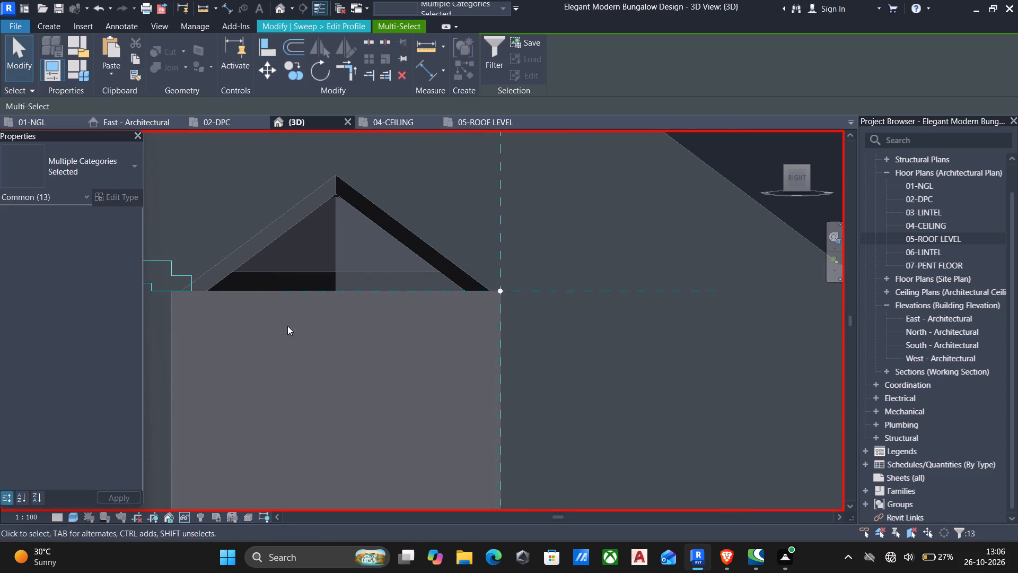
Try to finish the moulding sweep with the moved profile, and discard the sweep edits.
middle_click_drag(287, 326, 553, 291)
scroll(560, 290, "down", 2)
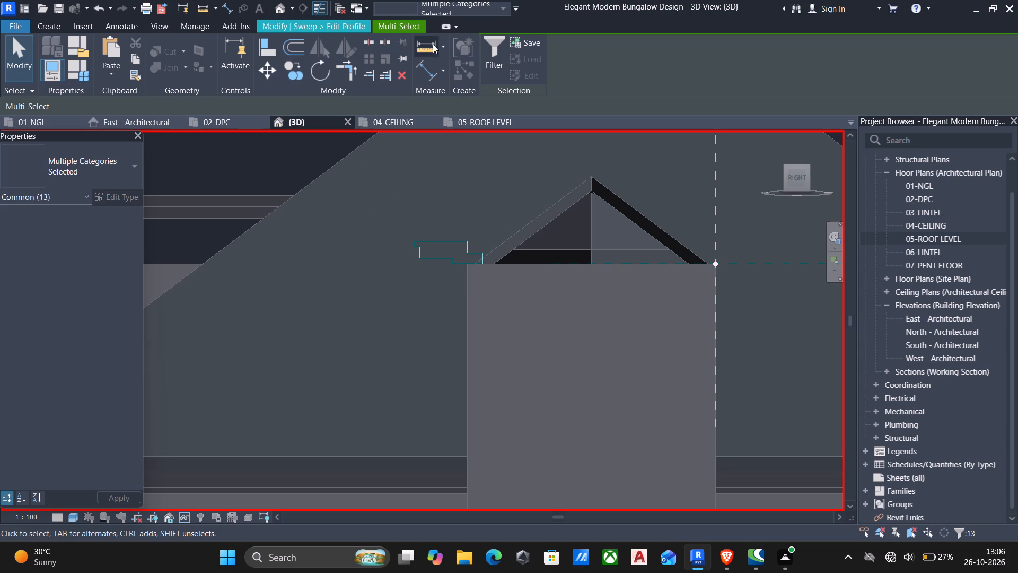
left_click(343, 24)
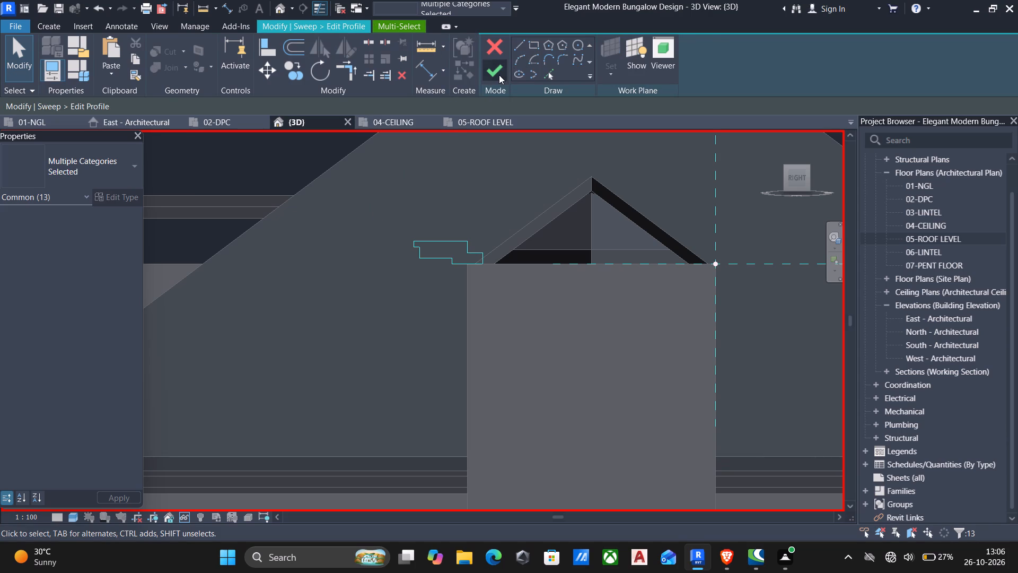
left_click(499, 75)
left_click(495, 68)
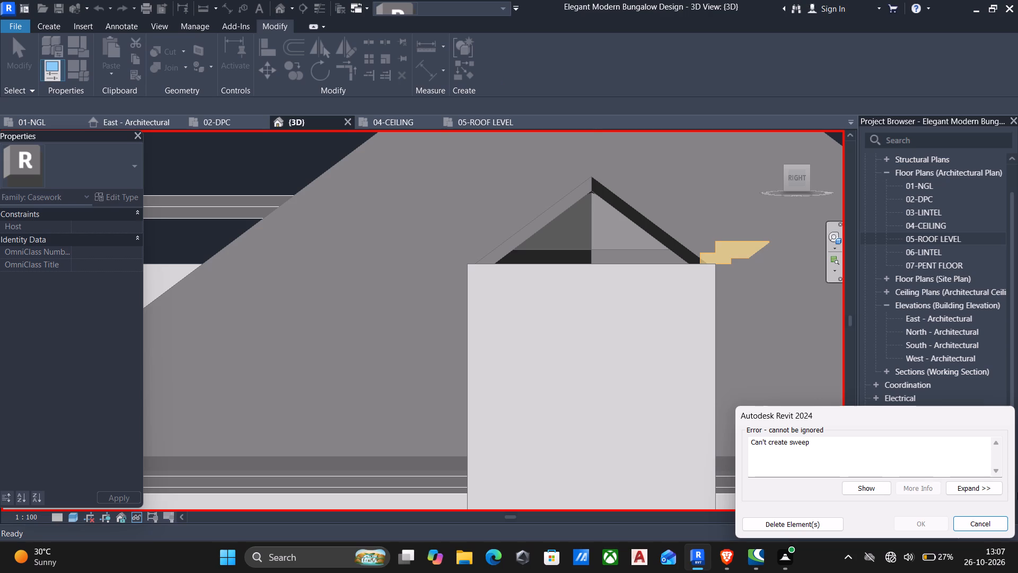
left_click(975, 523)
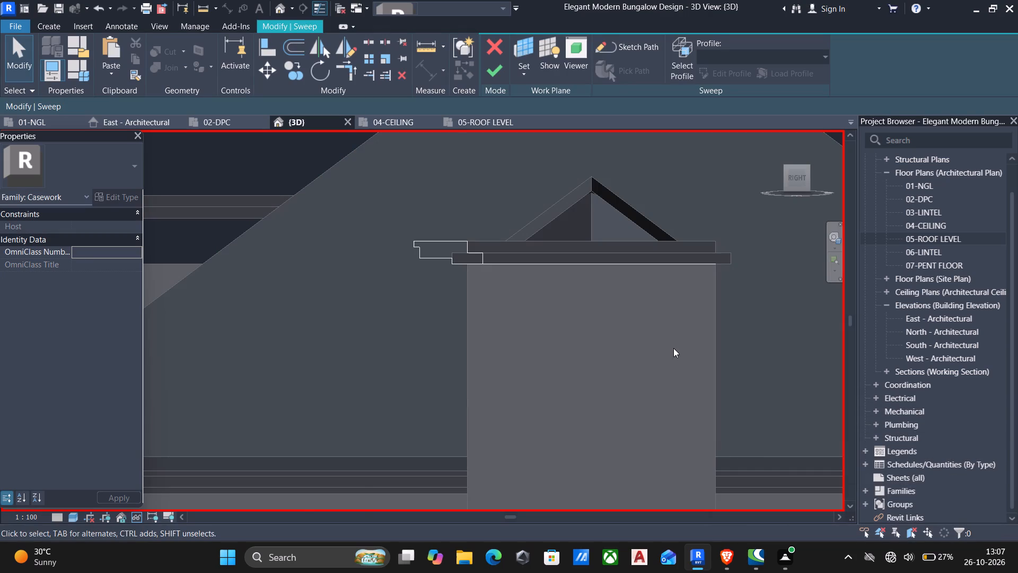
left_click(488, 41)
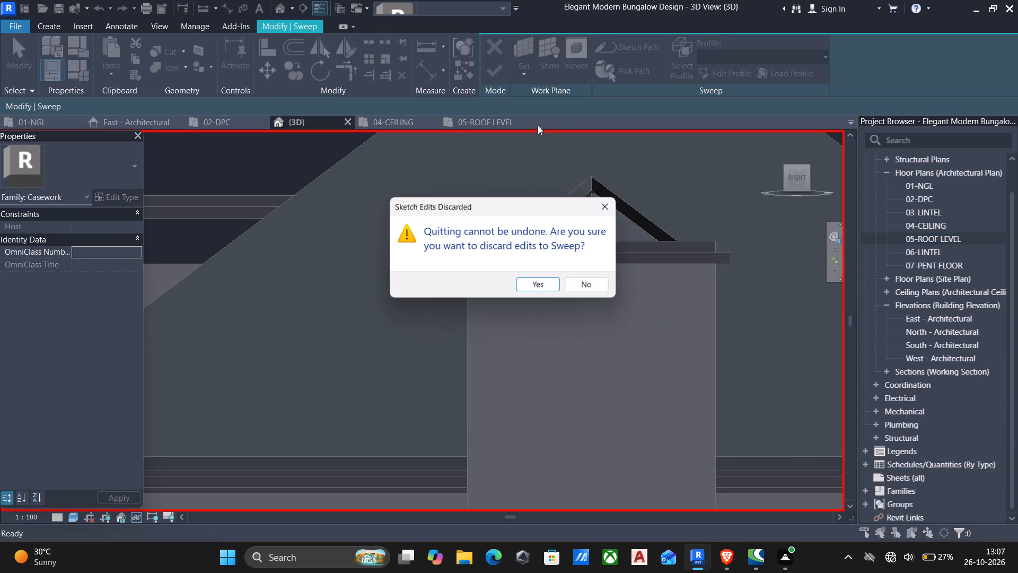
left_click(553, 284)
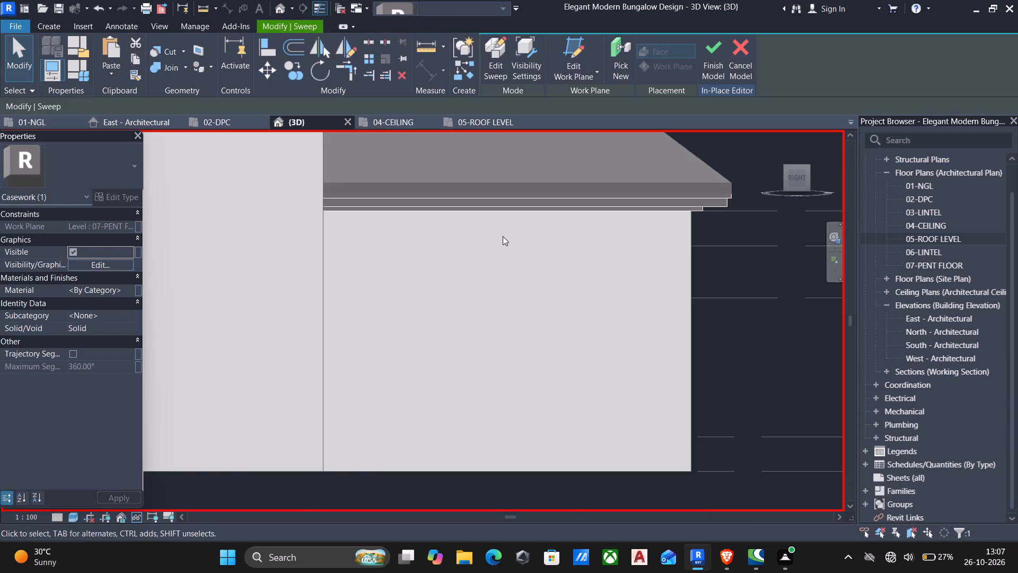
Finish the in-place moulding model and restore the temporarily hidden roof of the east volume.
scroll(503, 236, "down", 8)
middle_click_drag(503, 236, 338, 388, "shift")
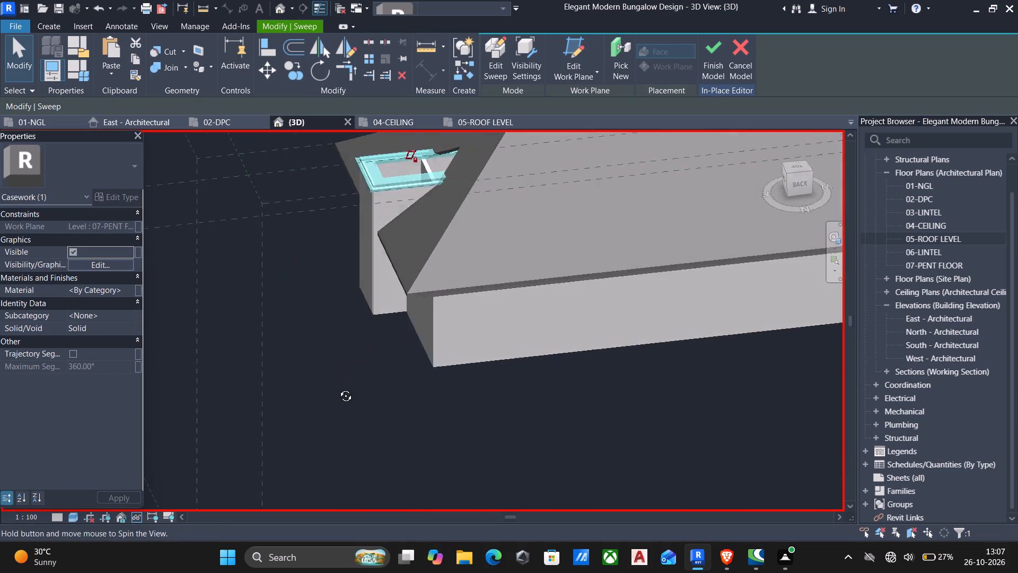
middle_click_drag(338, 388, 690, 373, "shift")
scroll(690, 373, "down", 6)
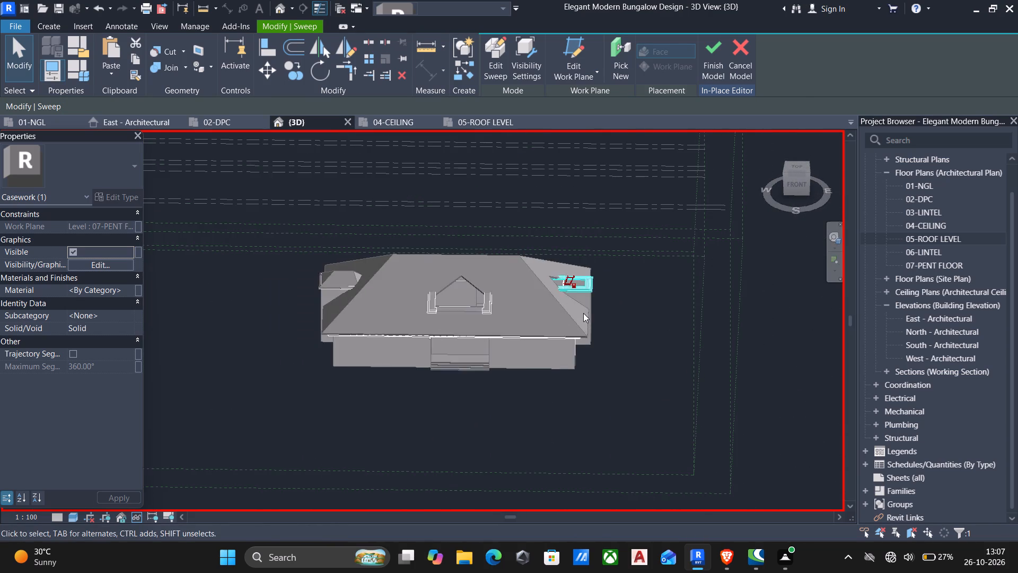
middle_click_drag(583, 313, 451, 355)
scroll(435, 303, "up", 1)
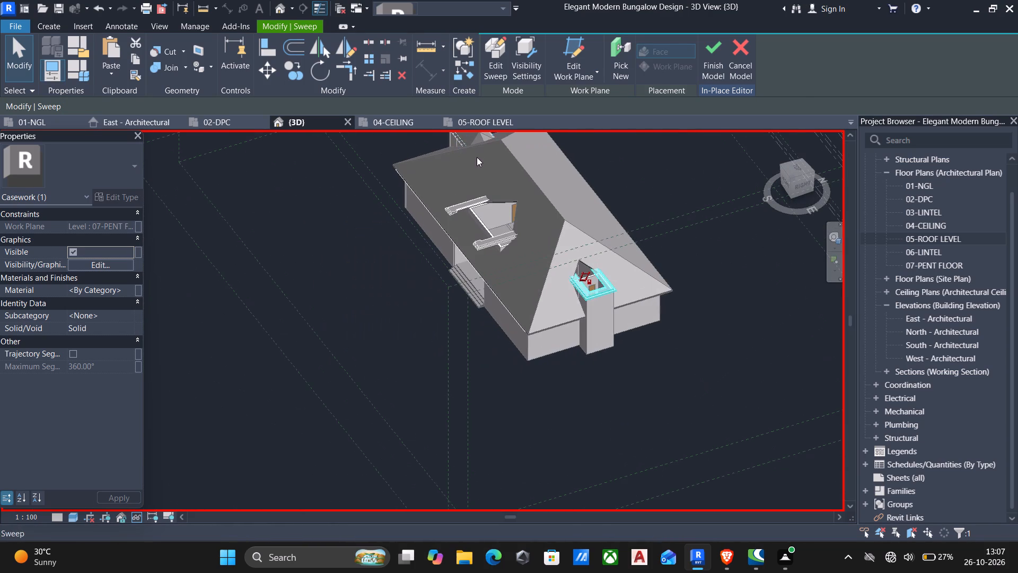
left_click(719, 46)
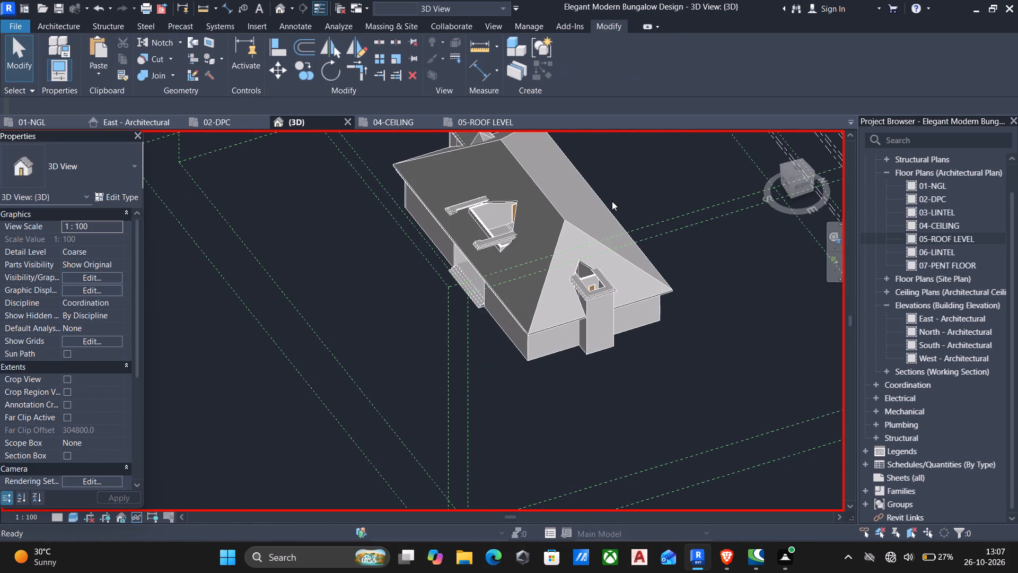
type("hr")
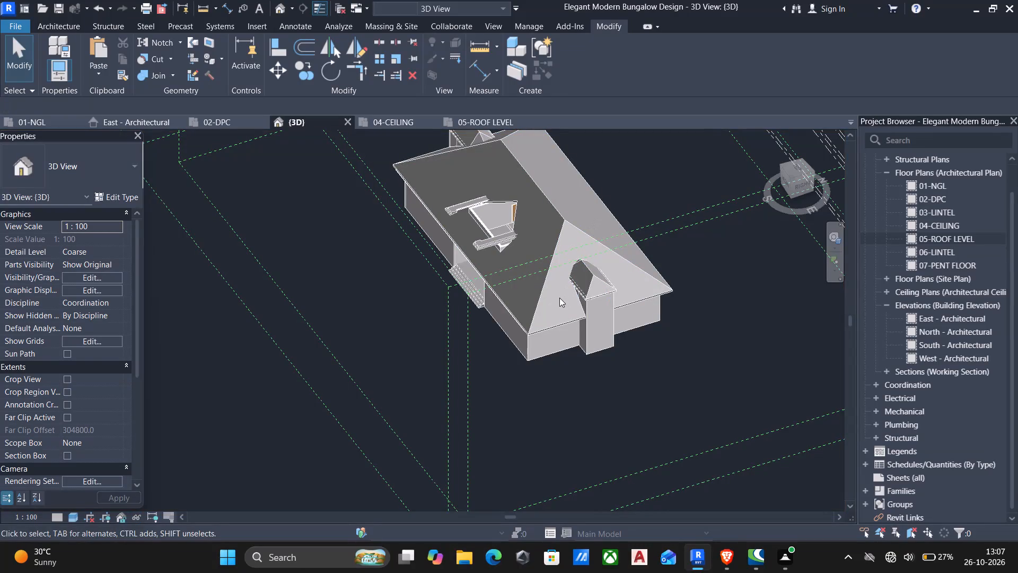
Start a new footprint roof of the same type as the main roof, assigned to level 07-PENT FLOOR.
key("Escape")
middle_click_drag(514, 315, 629, 273, "shift")
middle_click_drag(537, 308, 555, 414, "shift")
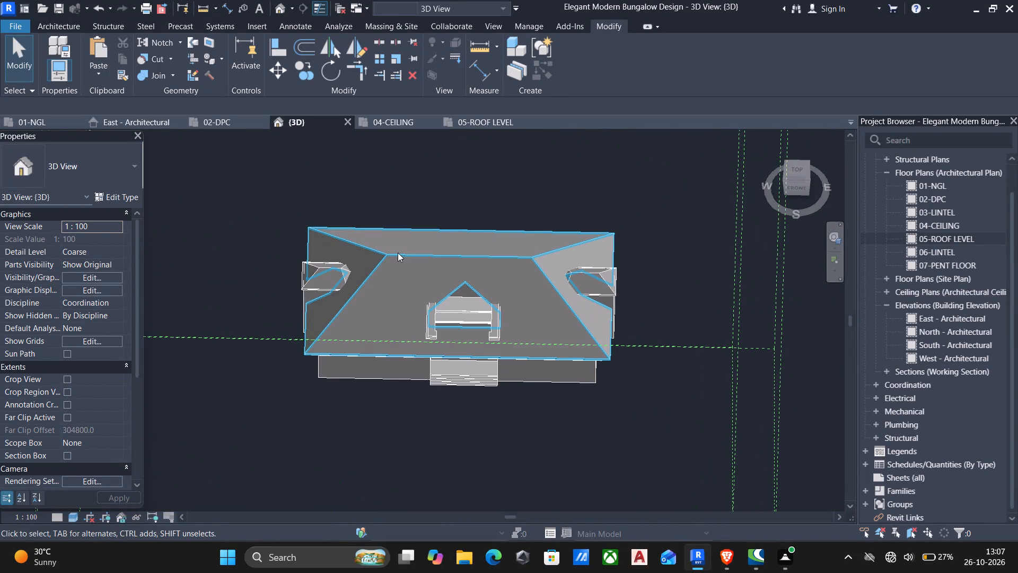
left_click(398, 253)
type("cs")
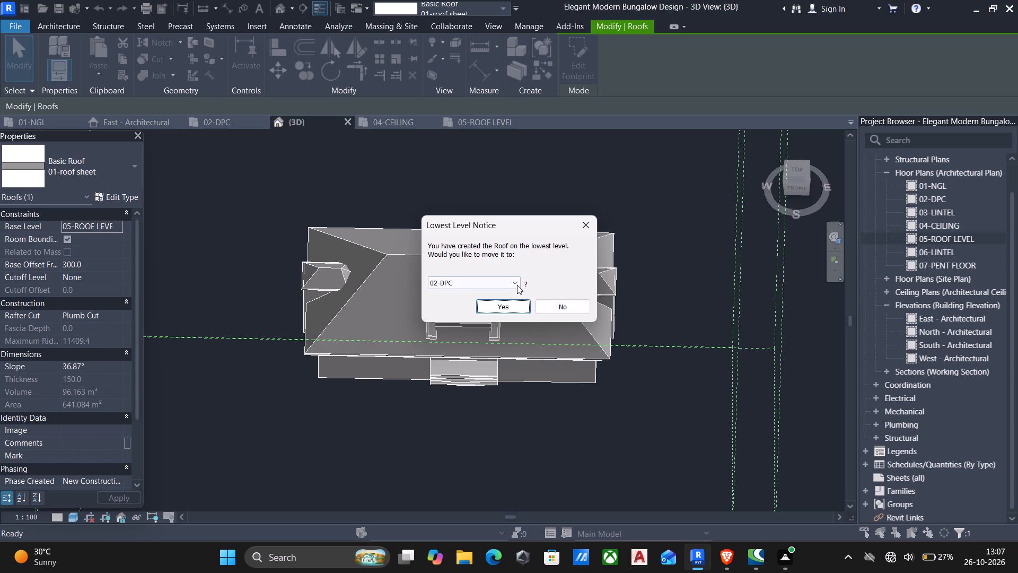
left_click(516, 284)
left_click(458, 343)
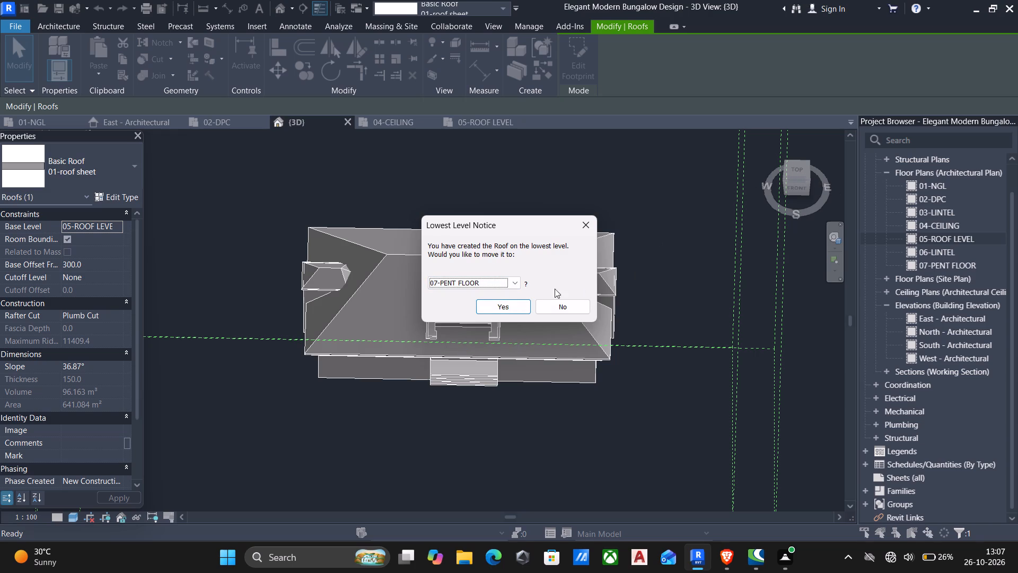
left_click(502, 307)
Orient the 3D model to the top view and set its visual style to Wireframe.
left_click(794, 168)
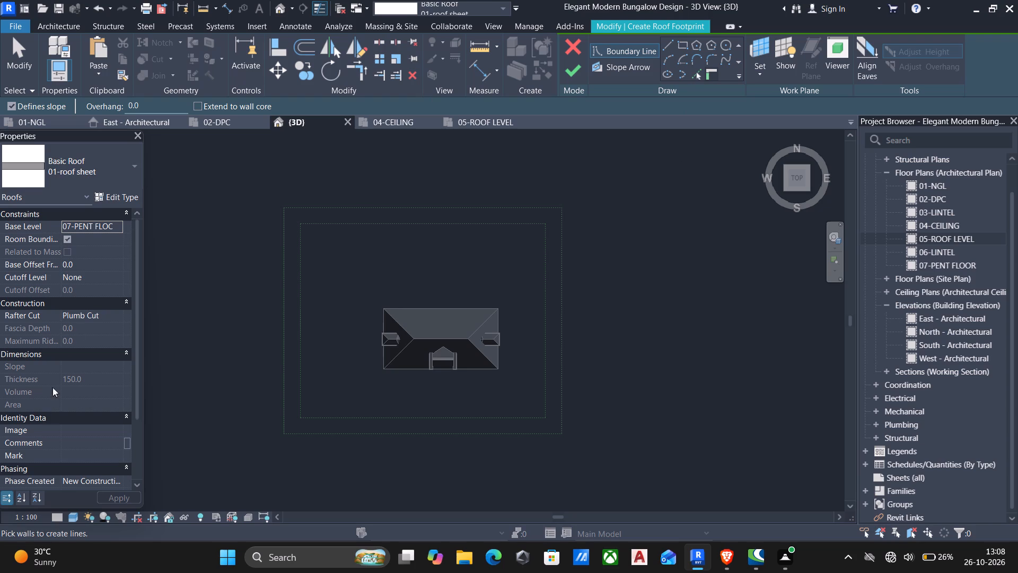
left_click(72, 515)
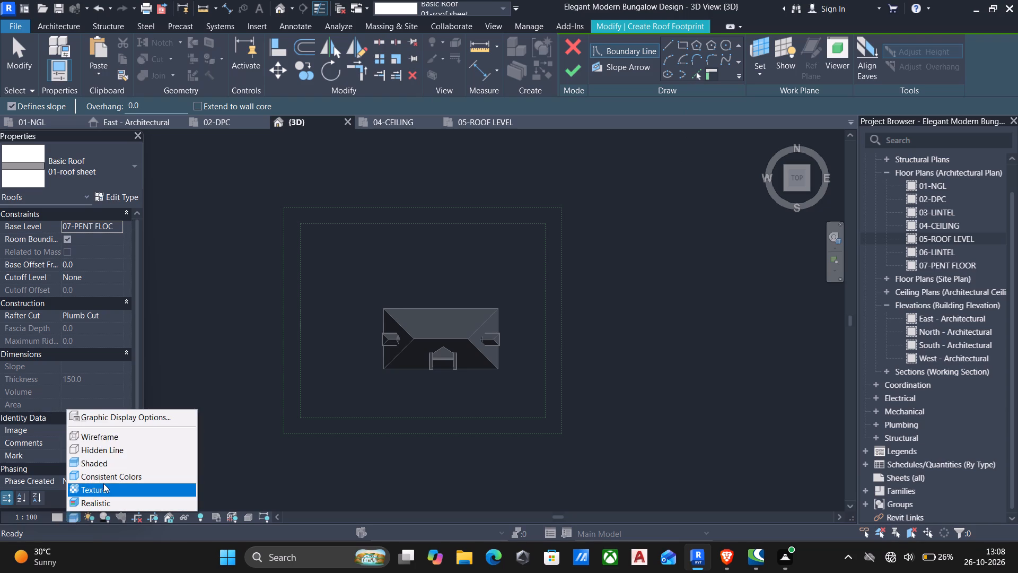
left_click(94, 436)
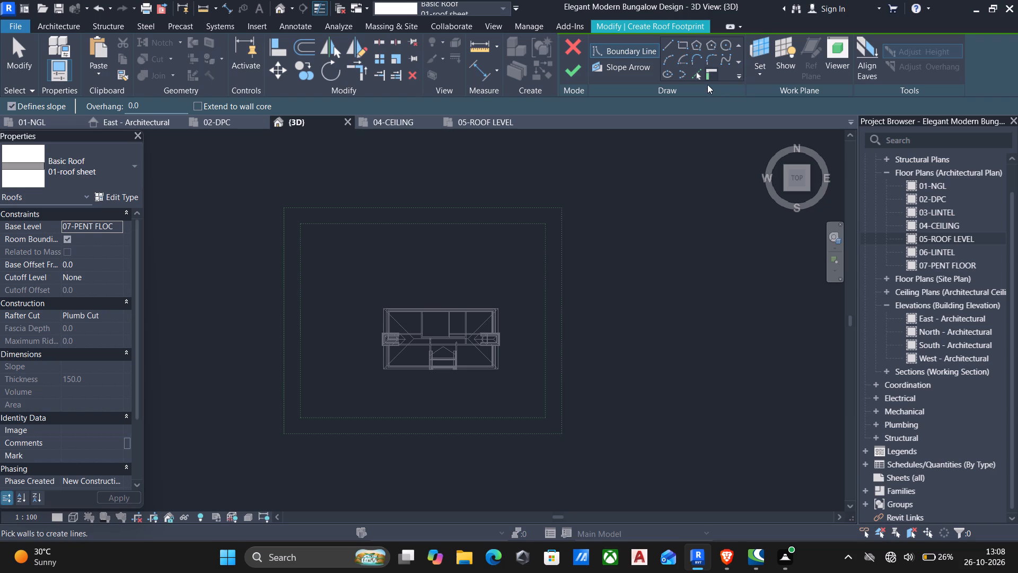
Pick sloped roof boundary lines along the front dormer's west moulding, roof and inner wall edges and its east moulding edge.
left_click(696, 74)
scroll(418, 400, "up", 5)
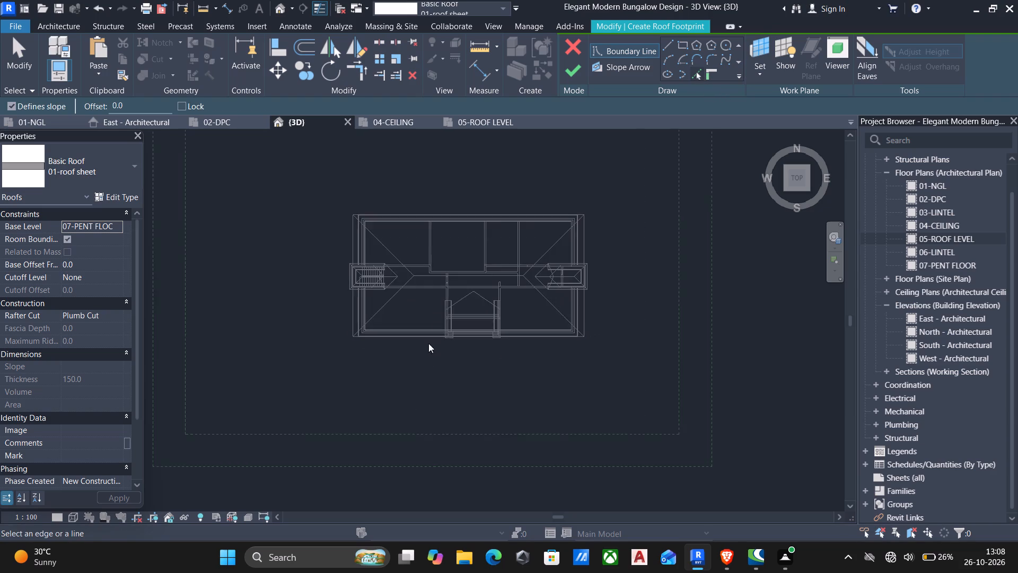
scroll(437, 324, "up", 11)
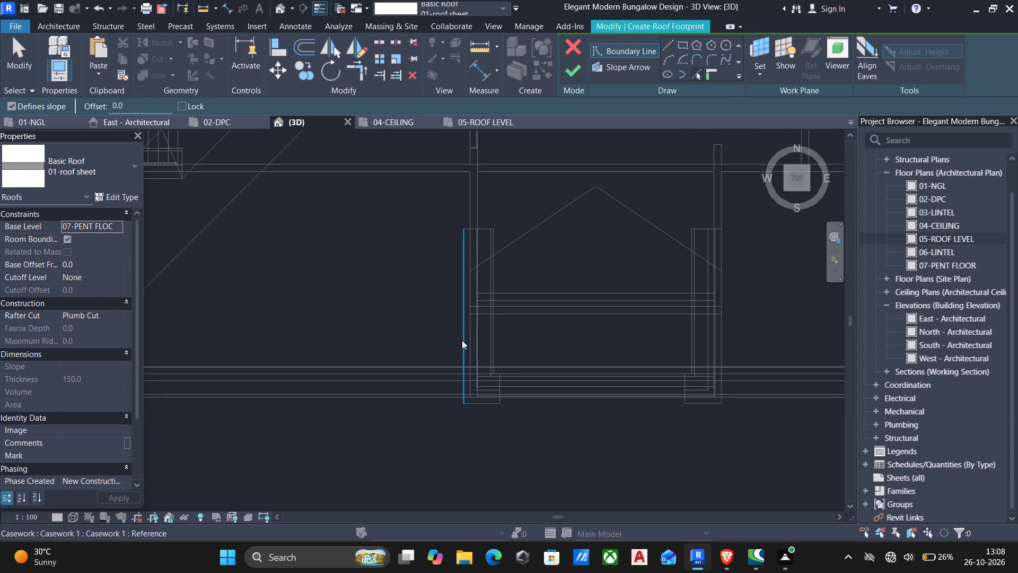
left_click(462, 340)
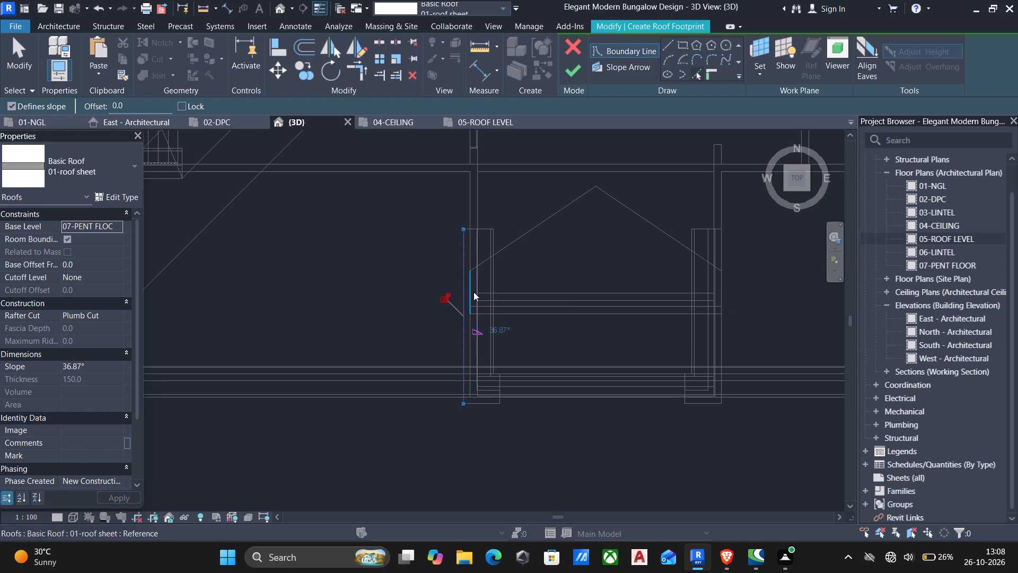
scroll(471, 288, "up", 5)
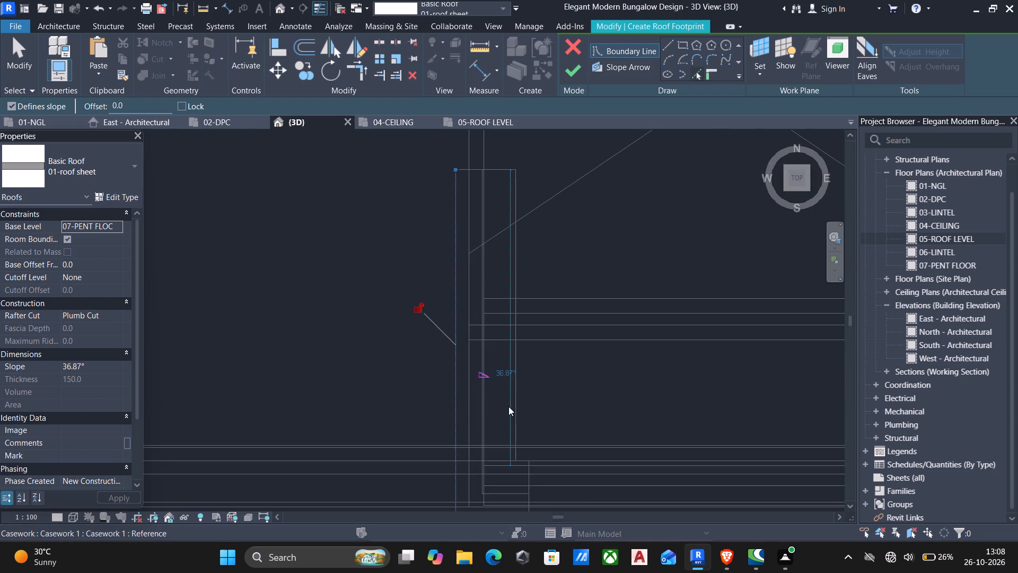
left_click(471, 383)
scroll(484, 379, "down", 6)
middle_click_drag(509, 378, 432, 400)
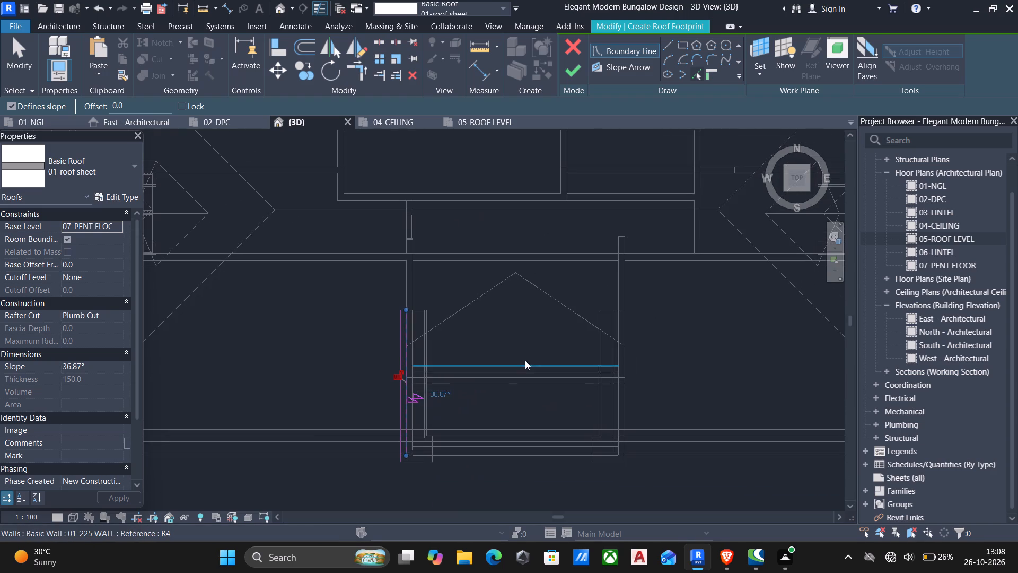
scroll(618, 359, "up", 5)
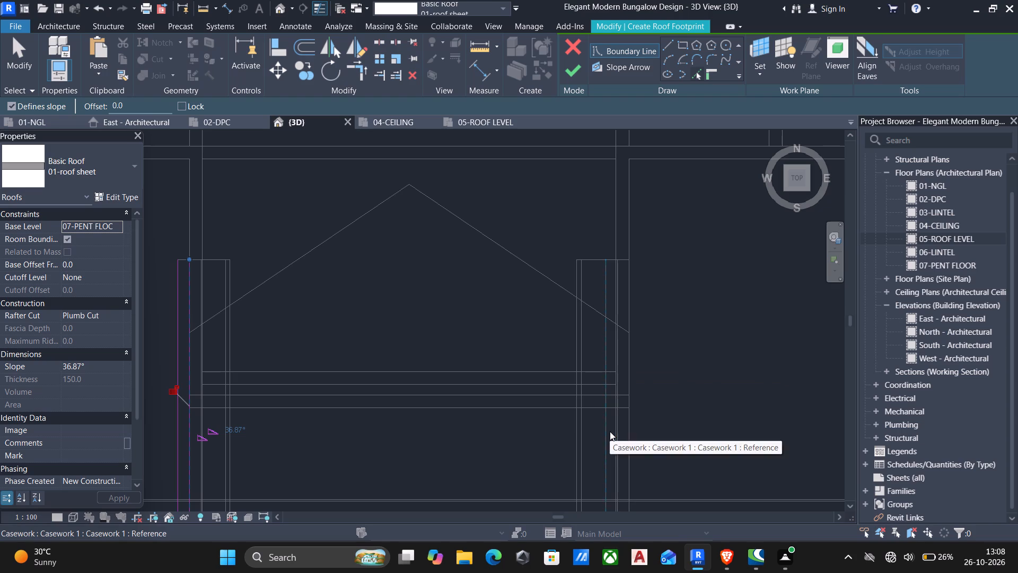
left_click(610, 431)
middle_click_drag(547, 414, 675, 386)
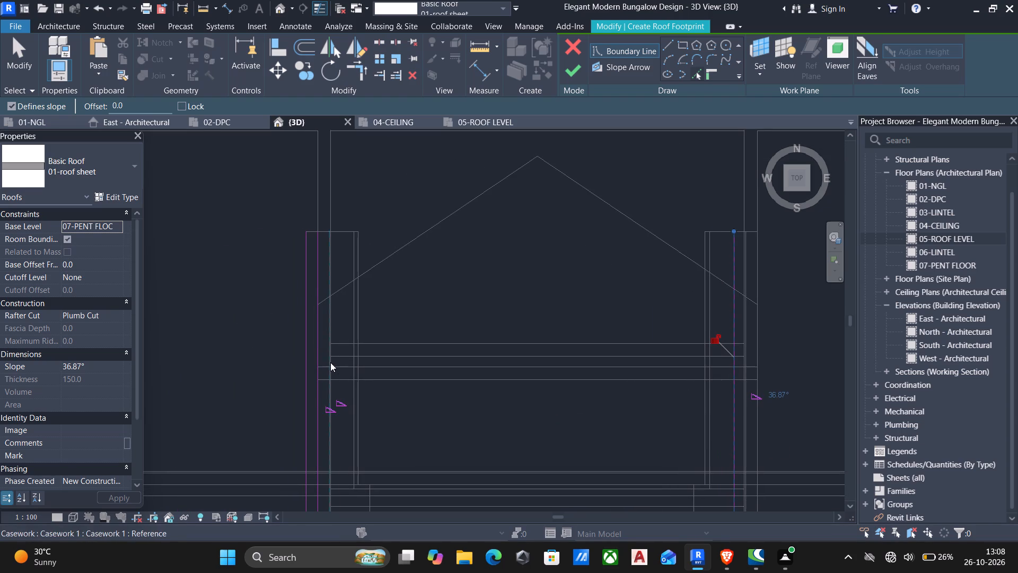
scroll(330, 359, "up", 8)
left_click(335, 362)
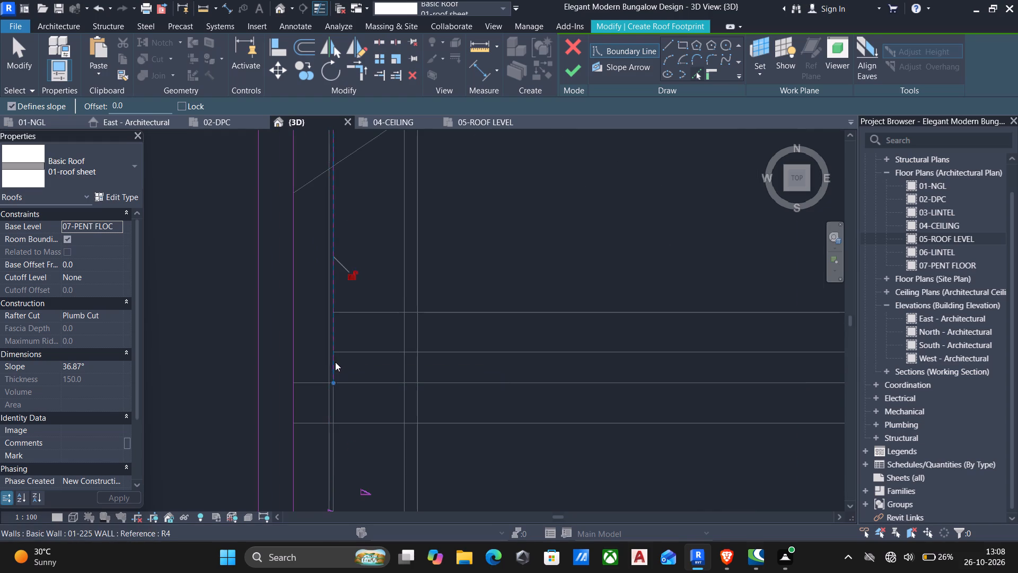
Draw two diagonal boundary lines, each about 4932 mm long, from the dormer sides' north corners to an apex on the main roof ridge.
scroll(402, 380, "down", 5)
middle_click_drag(408, 381, 486, 369)
scroll(520, 357, "up", 1)
scroll(544, 332, "down", 3)
middle_click_drag(542, 331, 494, 477)
scroll(494, 479, "up", 1)
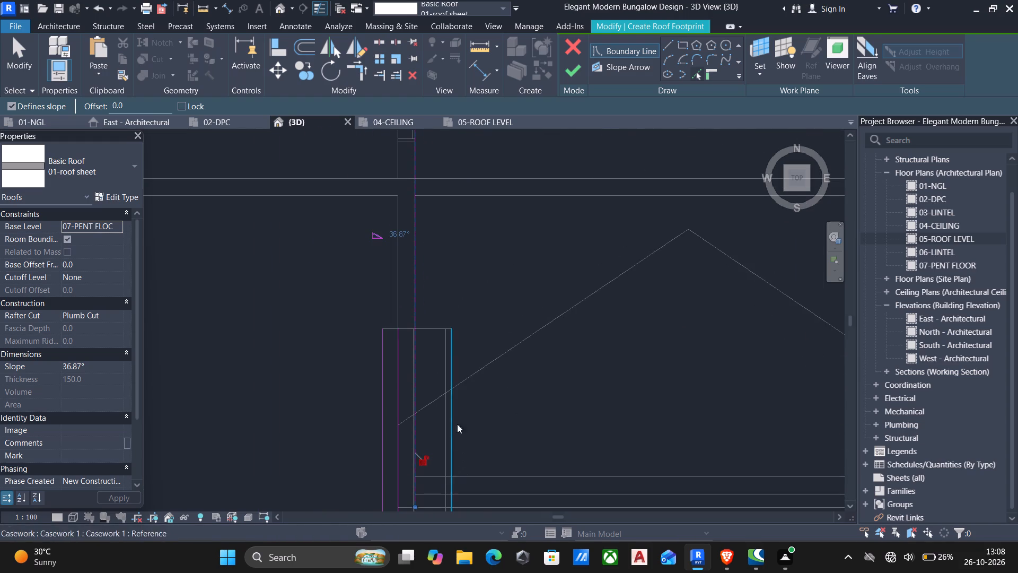
middle_click_drag(569, 384, 437, 344)
scroll(436, 344, "down", 5)
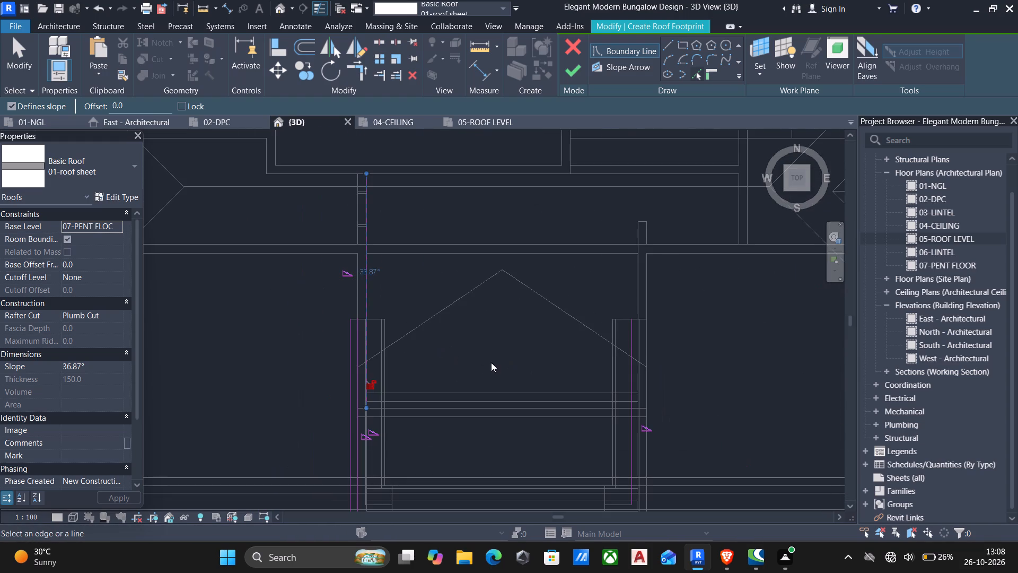
scroll(501, 364, "down", 4)
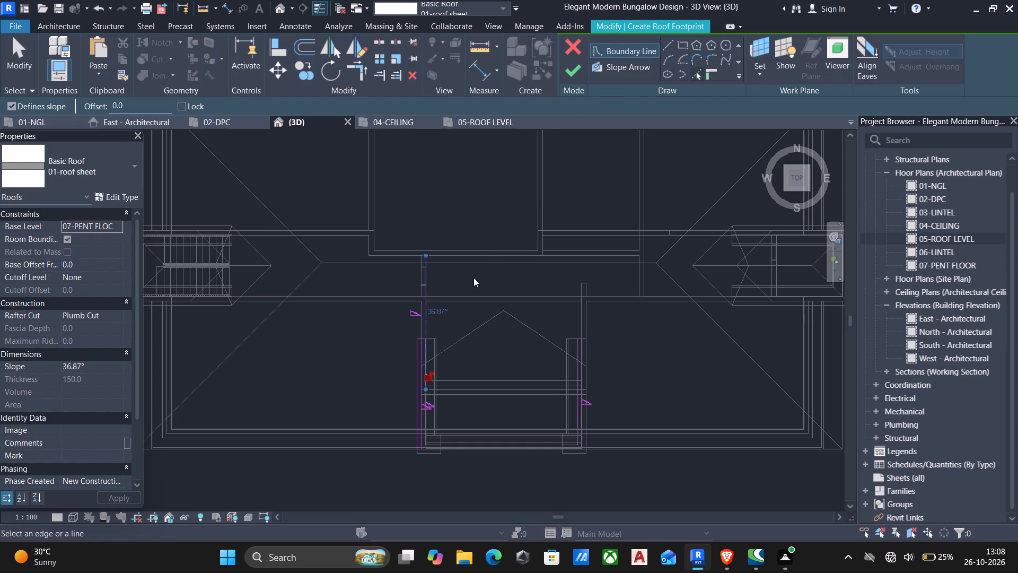
left_click(667, 41)
scroll(422, 360, "up", 9)
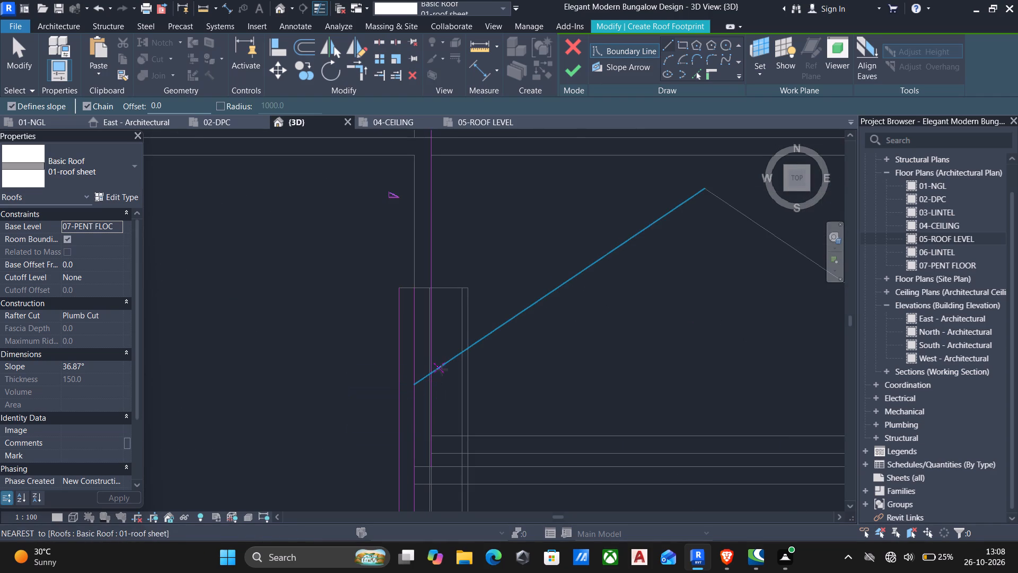
scroll(442, 369, "down", 5)
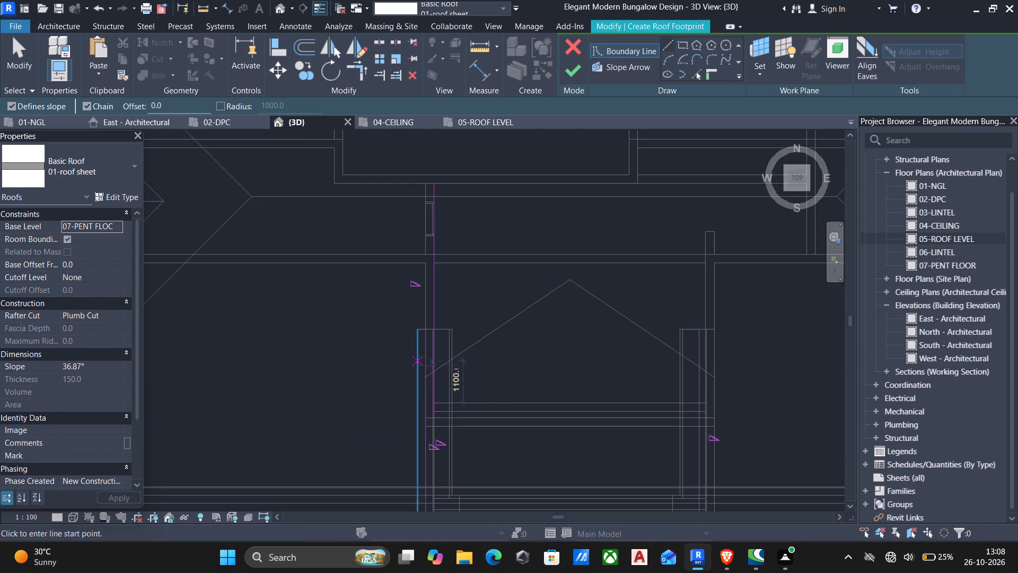
left_click(433, 333)
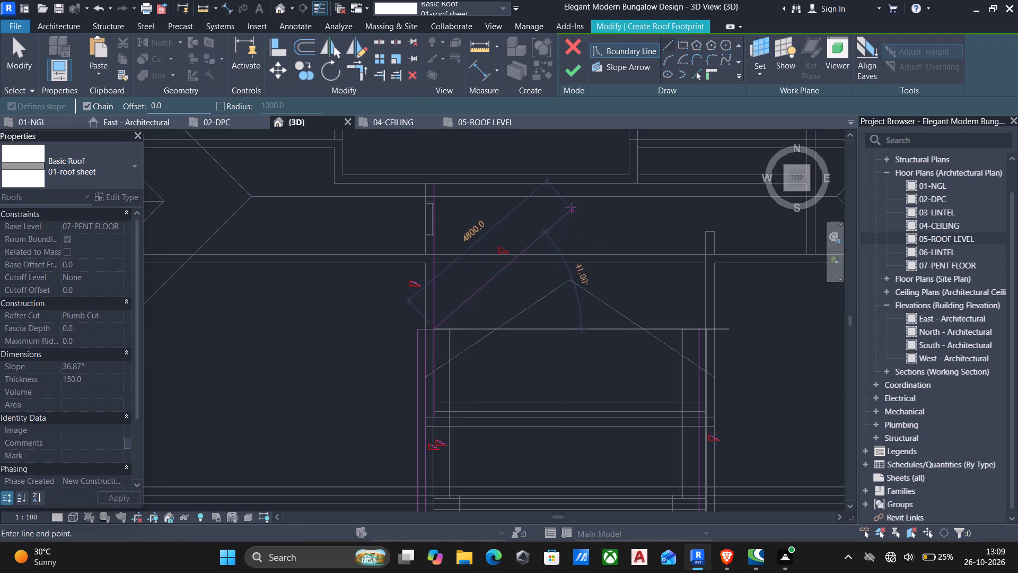
left_click(563, 202)
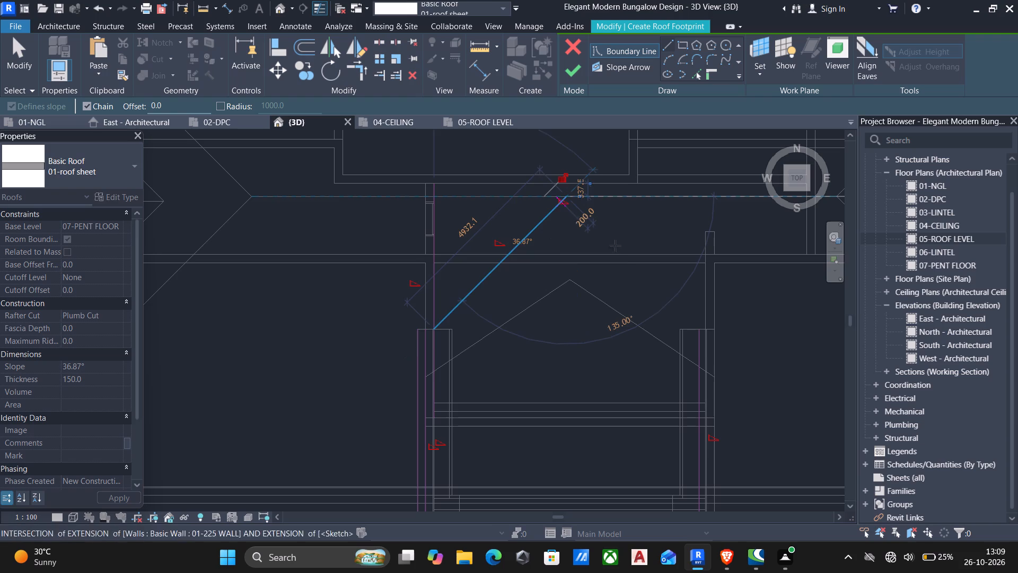
key("Escape")
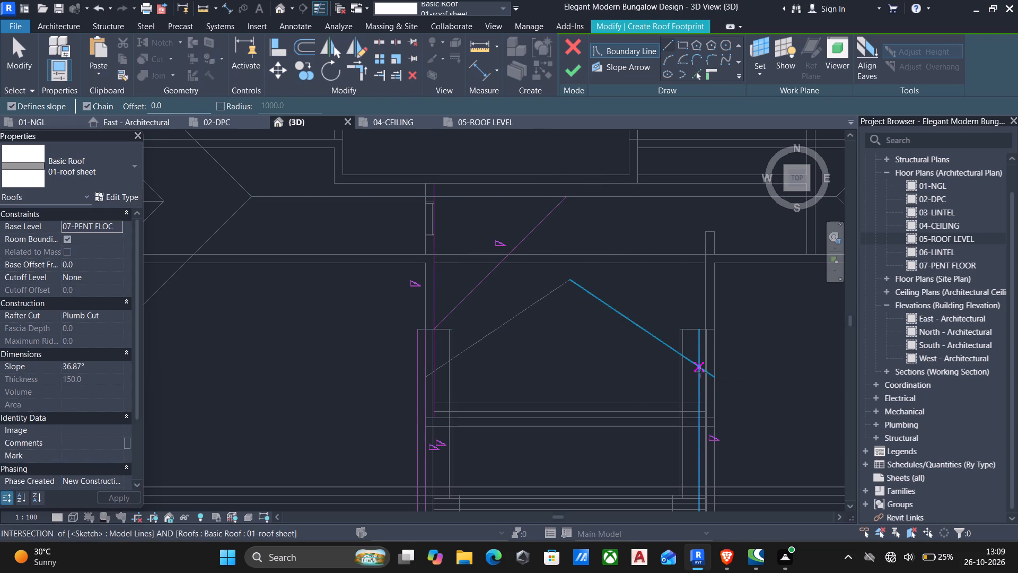
left_click(701, 325)
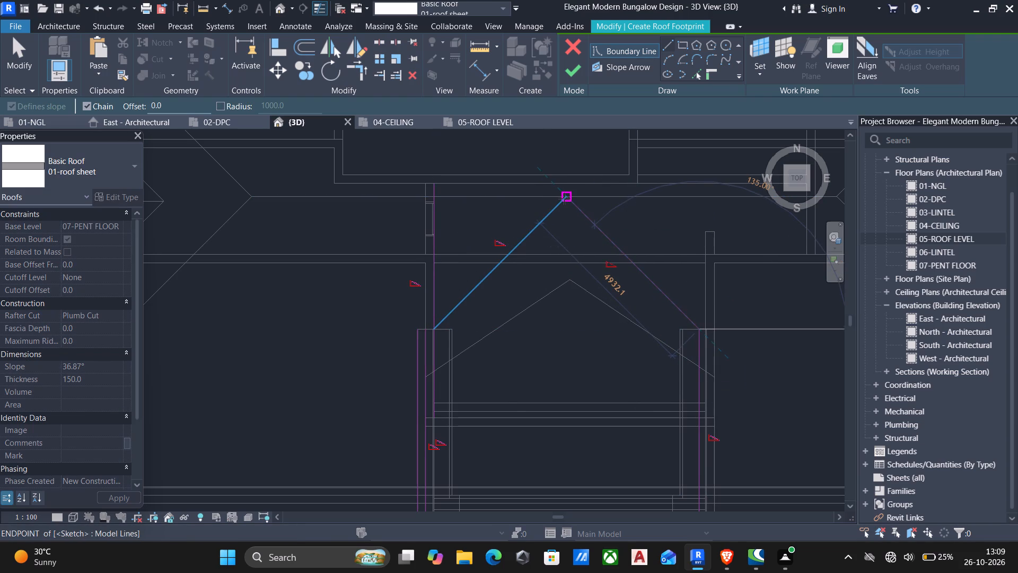
left_click(564, 198)
key("Escape")
key("Escape")
Trim the east boundary line and the west inner wall line to corners with their adjoining diagonal lines.
key("t")
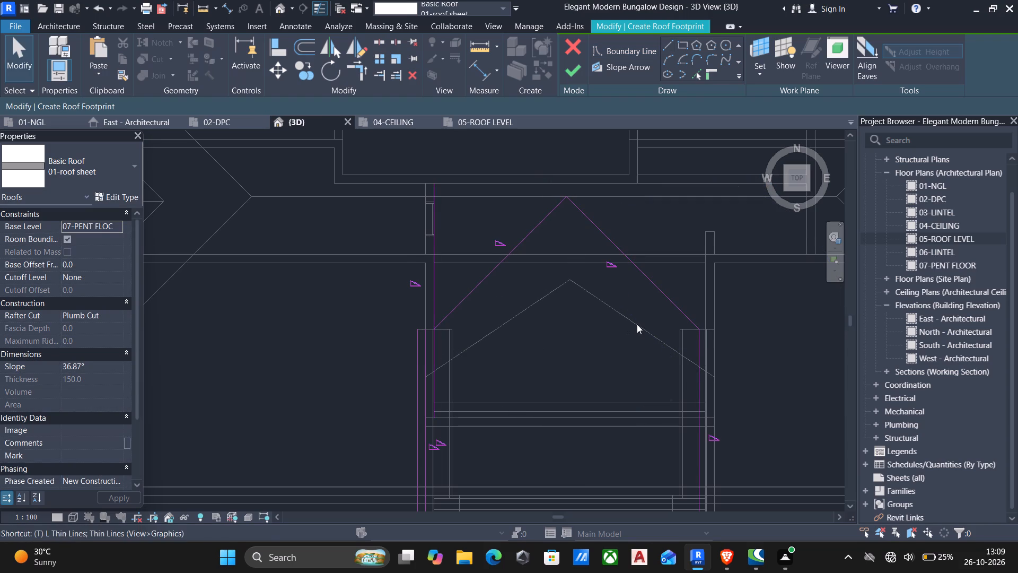
key("r")
left_click(681, 310)
left_click(698, 344)
scroll(619, 377, "down", 3)
middle_click_drag(619, 372, 625, 280)
scroll(654, 354, "up", 5)
middle_click_drag(460, 370, 598, 572)
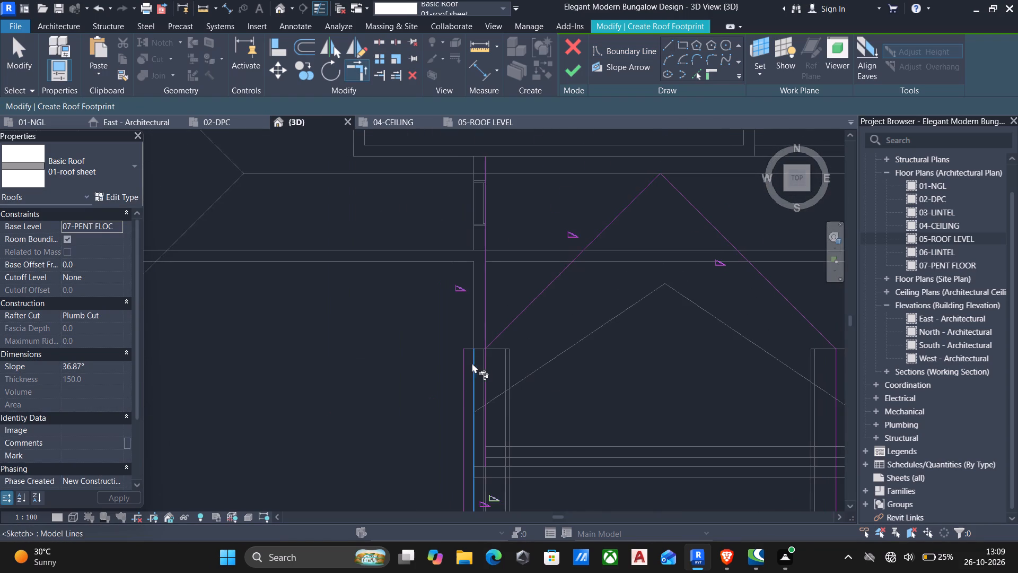
left_click(482, 362)
left_click(504, 329)
scroll(524, 362, "down", 1)
middle_click_drag(525, 364, 509, 306)
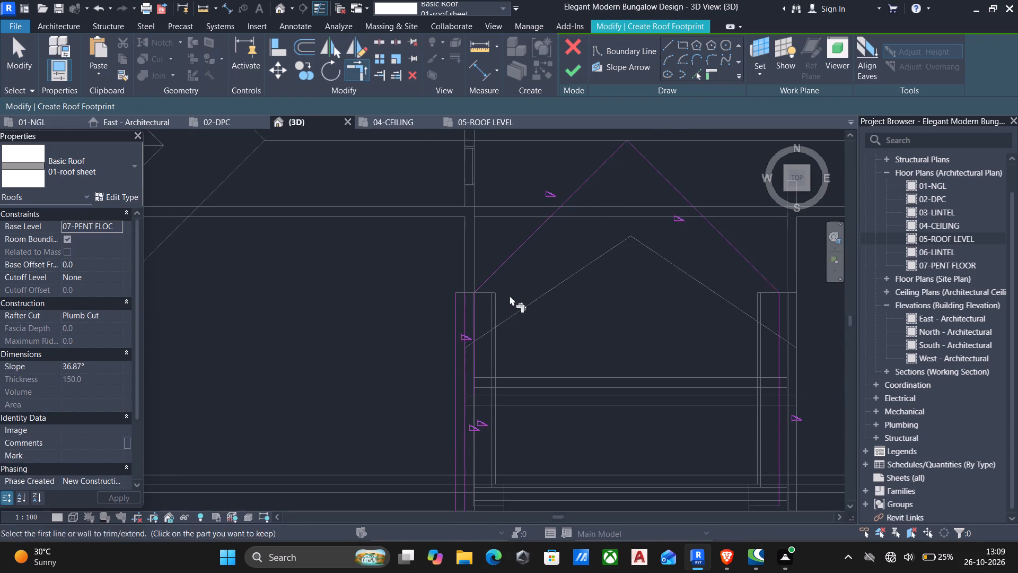
key("Escape")
key("Escape")
Delete the two surplus boundary lines along the dormer's west roof edge and outer moulding edge.
left_click(462, 350)
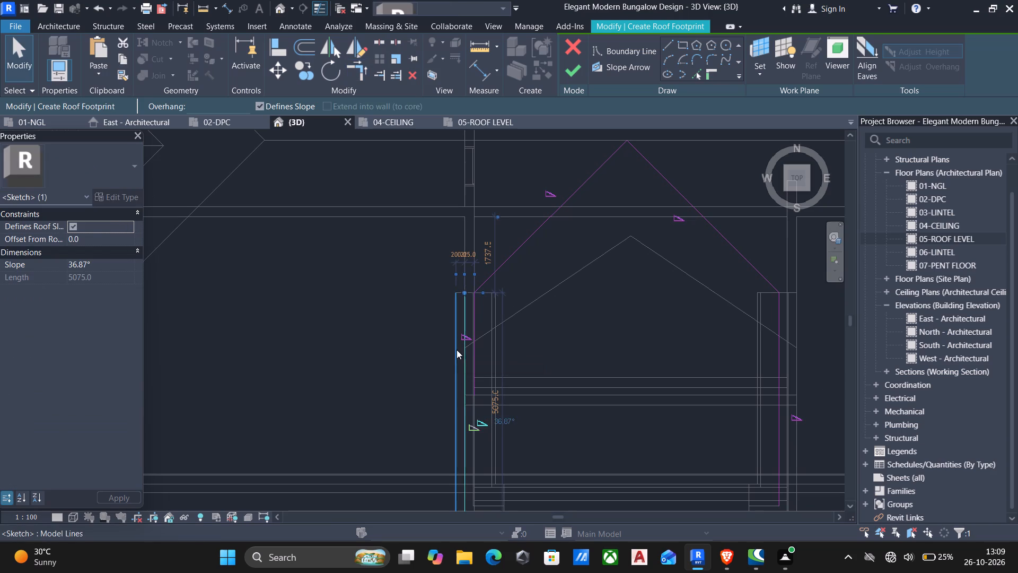
key("Delete")
middle_click_drag(438, 378, 440, 320)
left_click(456, 335)
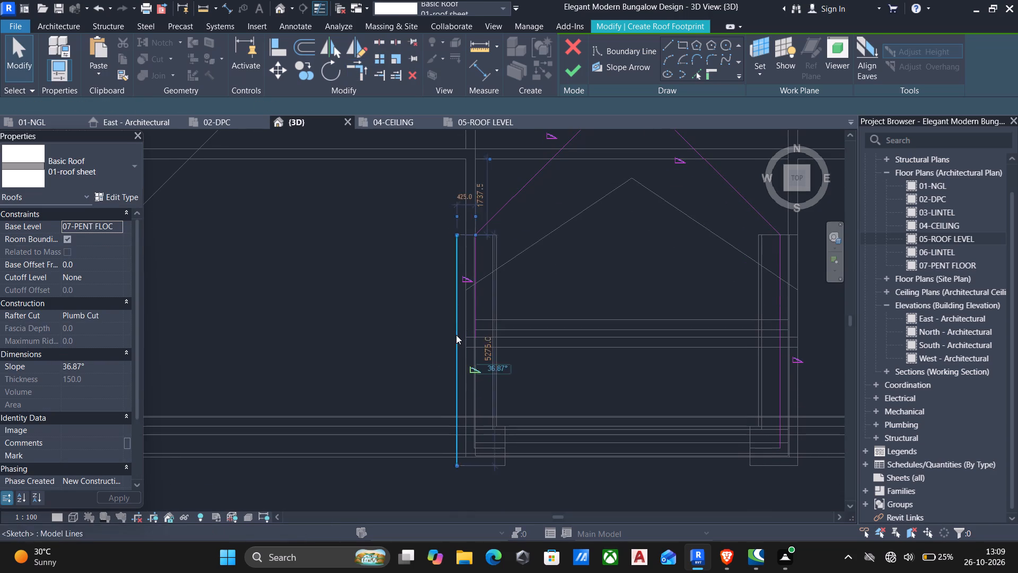
key("Delete")
Close the footprint with a front boundary line drawn about 6400 mm from the east side, join it to the west line, and finish the roof.
left_click(663, 45)
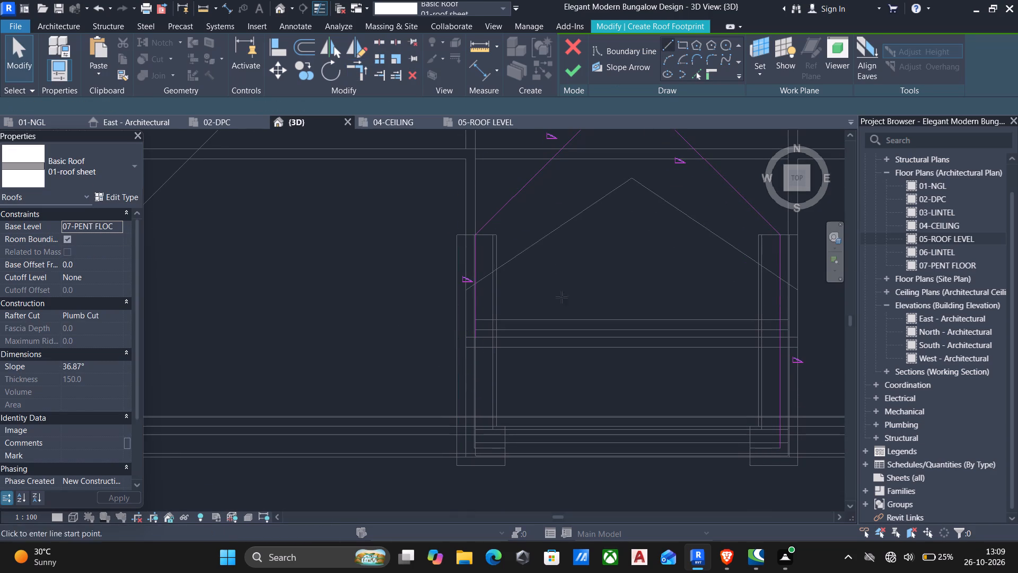
scroll(803, 445, "up", 4)
left_click(772, 446)
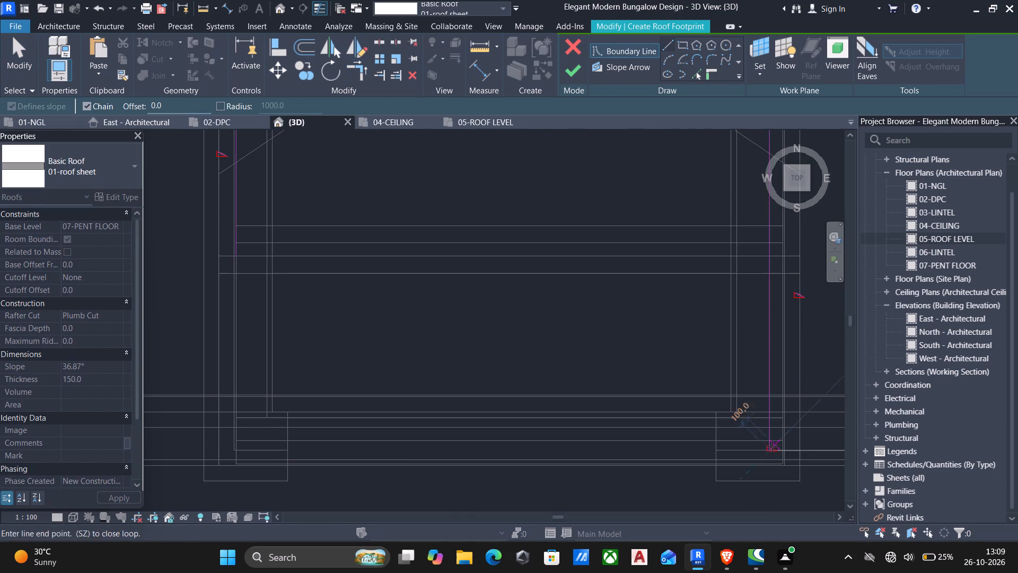
left_click(278, 454)
key("Escape")
type("tr")
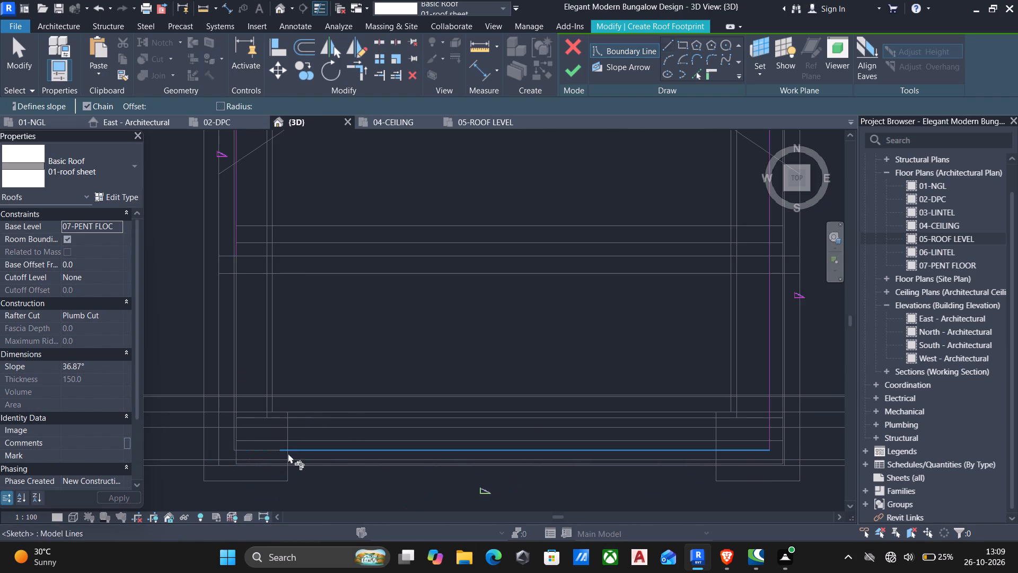
left_click(241, 239)
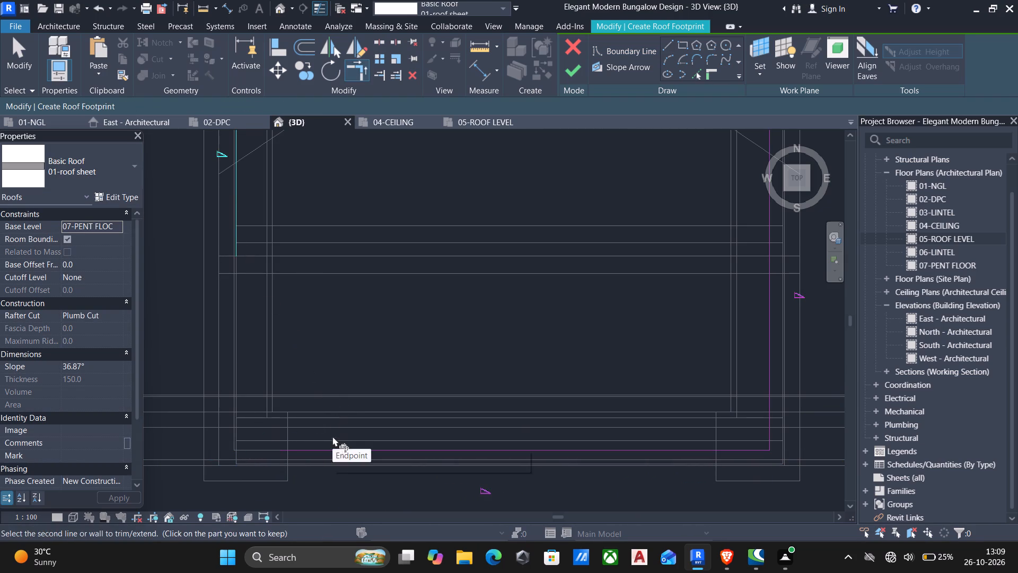
left_click(334, 446)
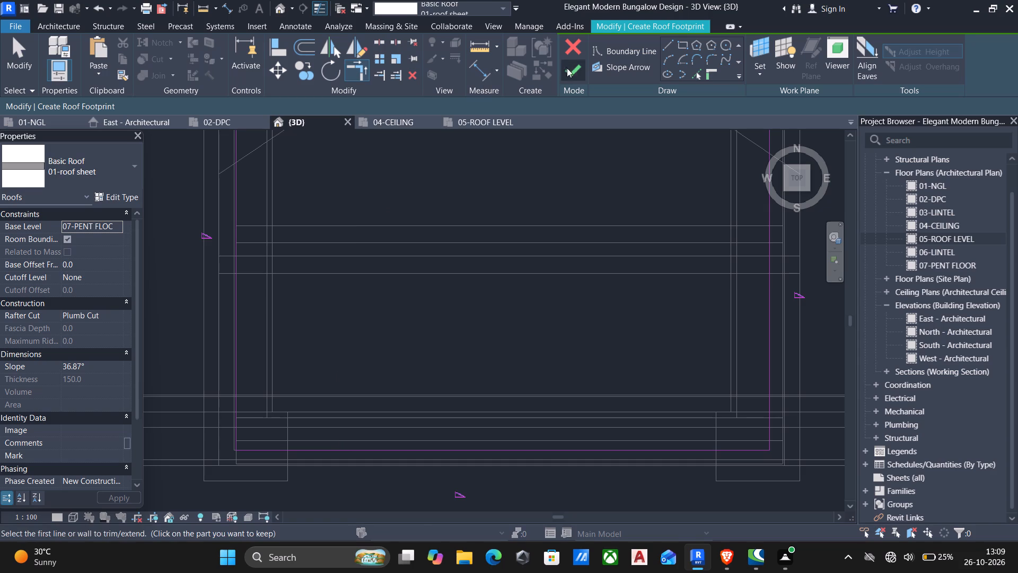
left_click(574, 69)
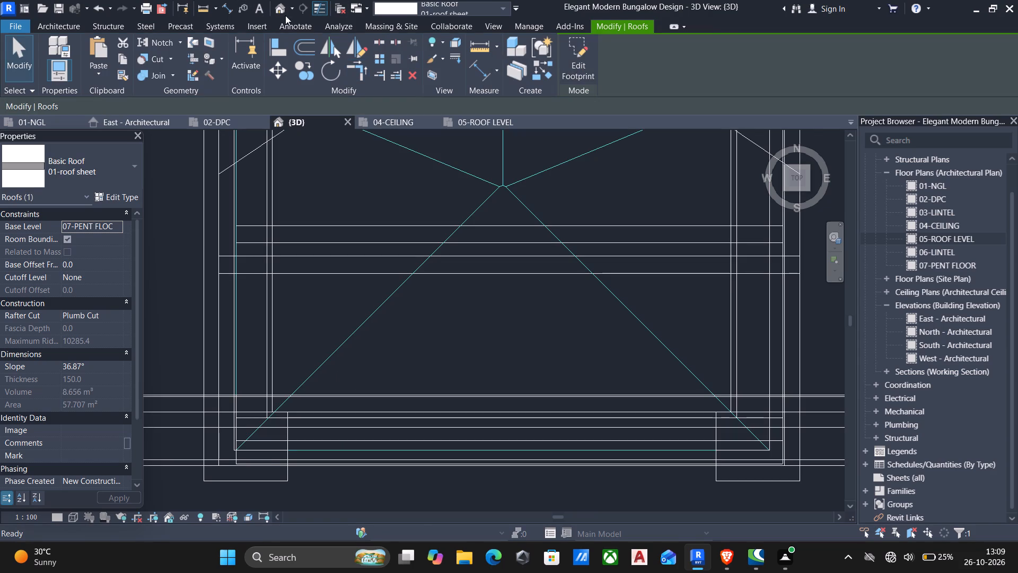
Return the 3D view to the Shaded style and examine the new dormer roof from an oblique angle.
scroll(392, 243, "down", 7)
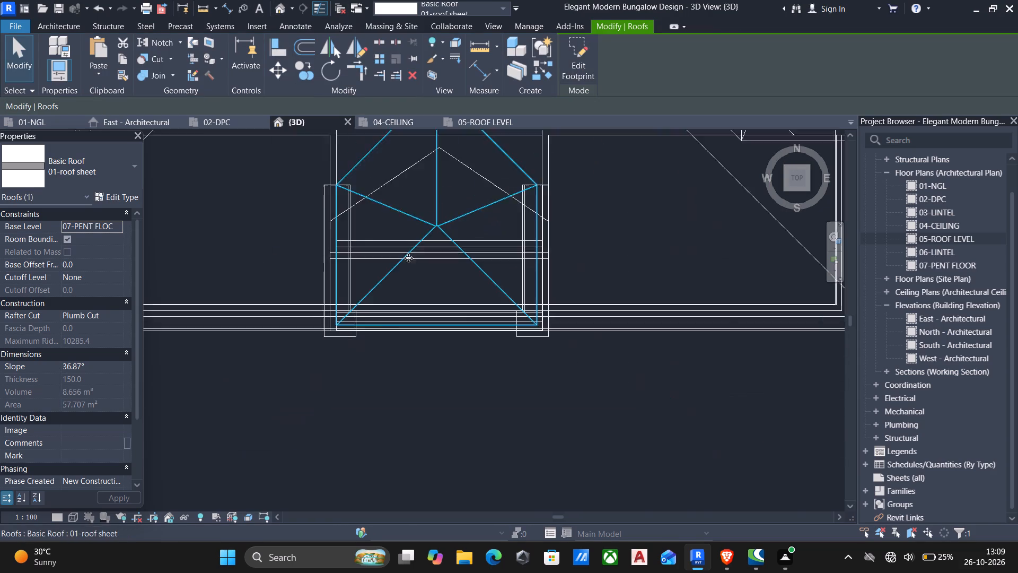
middle_click_drag(402, 260, 328, 140, "shift")
middle_click_drag(405, 270, 401, 192)
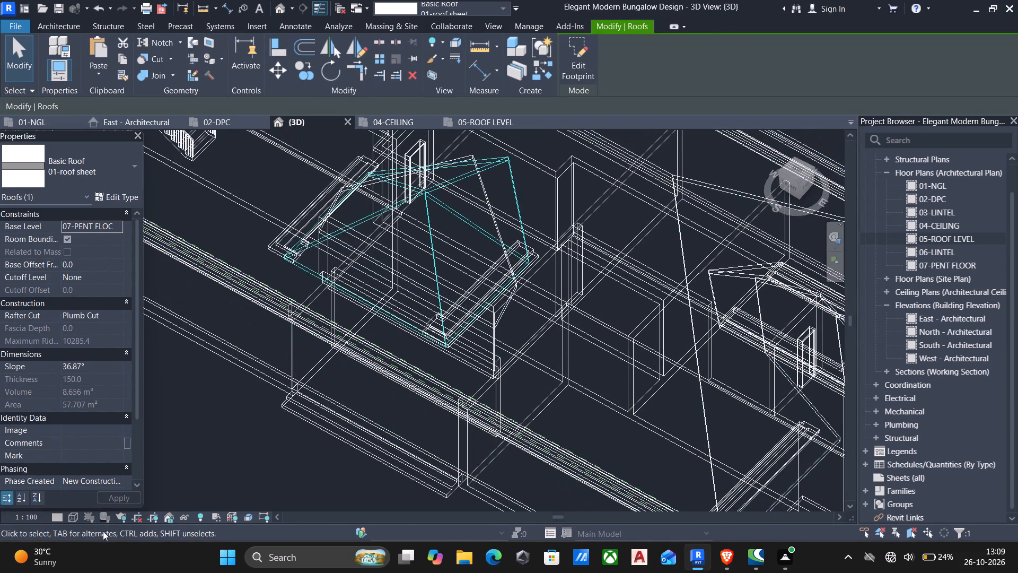
left_click(75, 516)
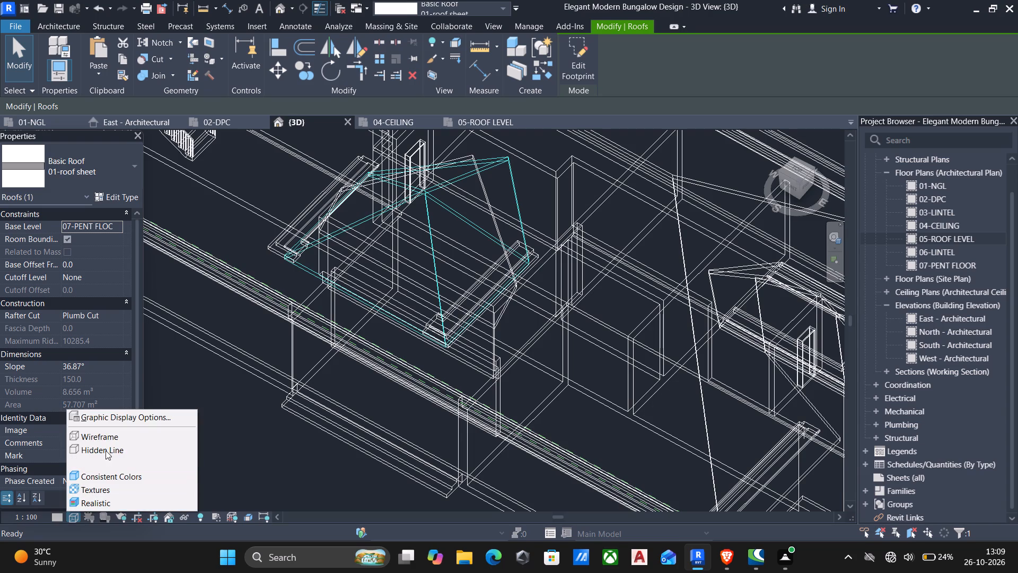
left_click(106, 458)
scroll(476, 341, "down", 1)
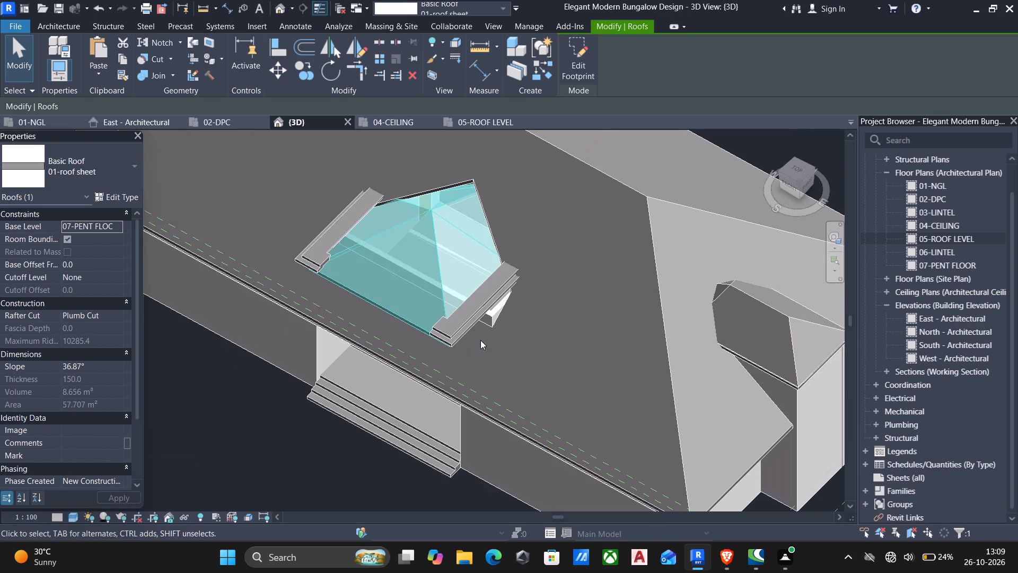
Examine how the new dormer roof meets its side mouldings and supporting walls from oblique, top, low and front angles.
middle_click_drag(480, 340, 461, 137, "shift")
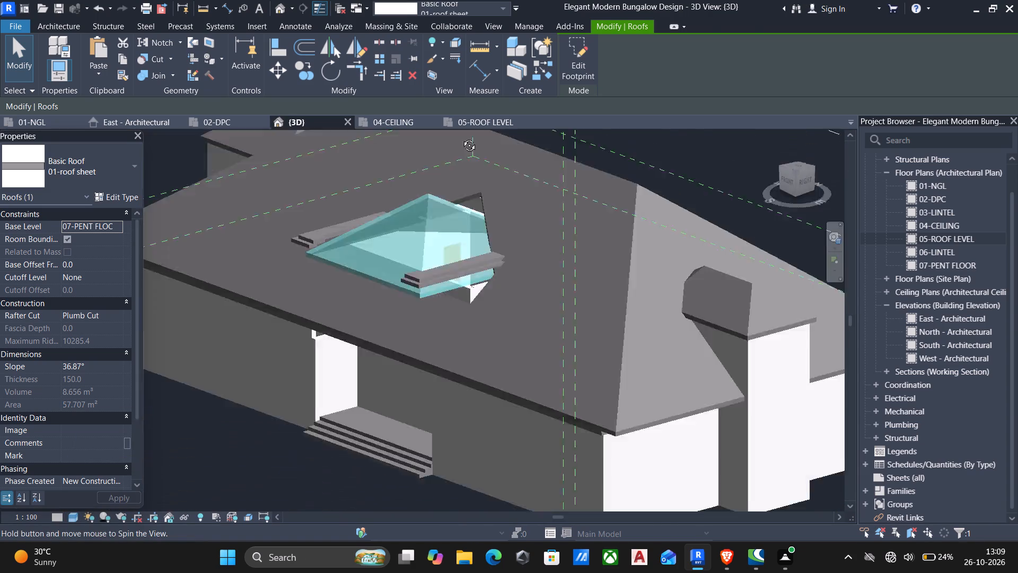
middle_click_drag(461, 137, 374, 337, "shift")
middle_click_drag(312, 318, 306, 313, "shift")
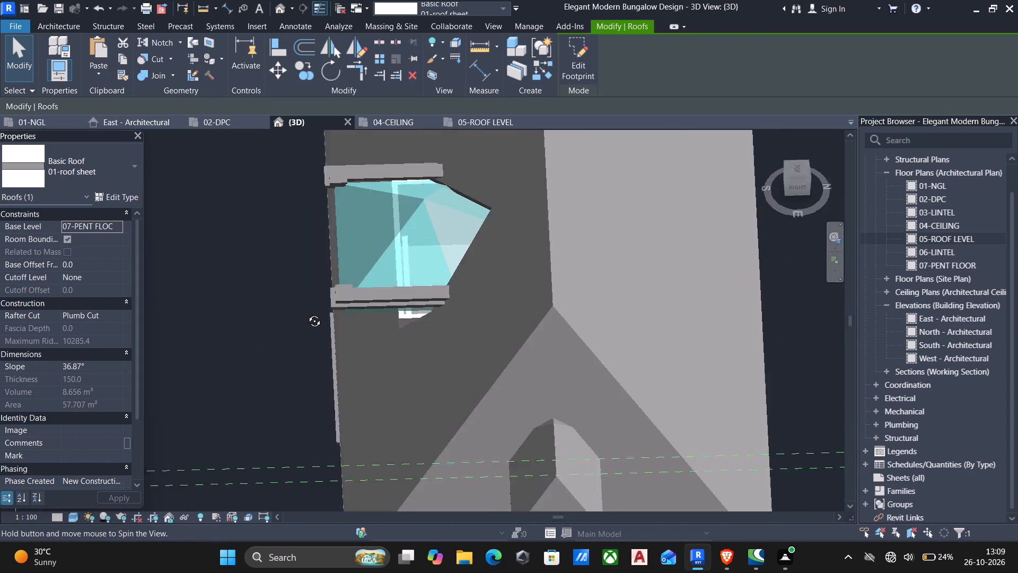
middle_click_drag(306, 313, 435, 263, "shift")
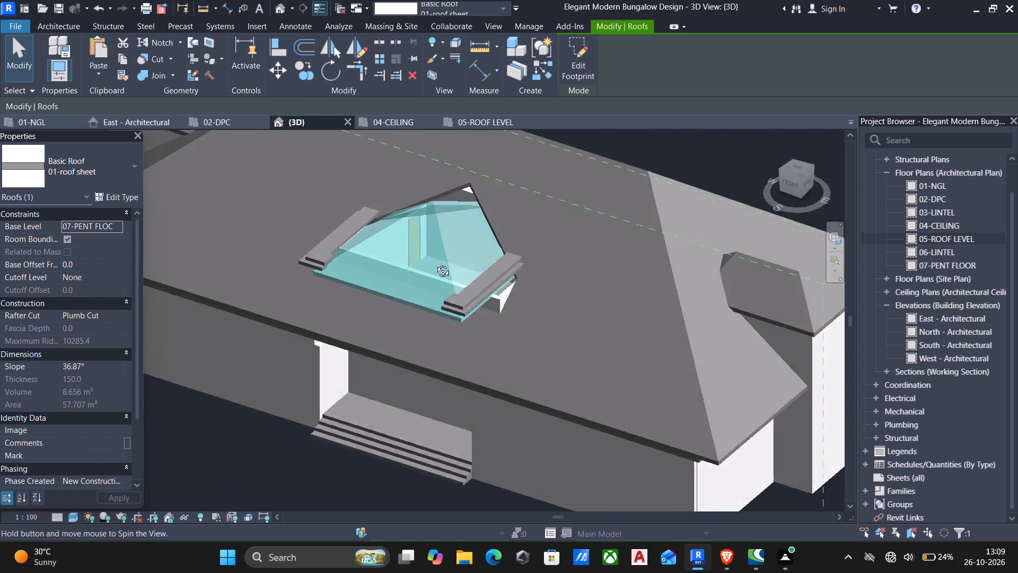
middle_click_drag(435, 263, 444, 301, "shift")
scroll(567, 293, "up", 5)
middle_click_drag(521, 294, 496, 73, "shift")
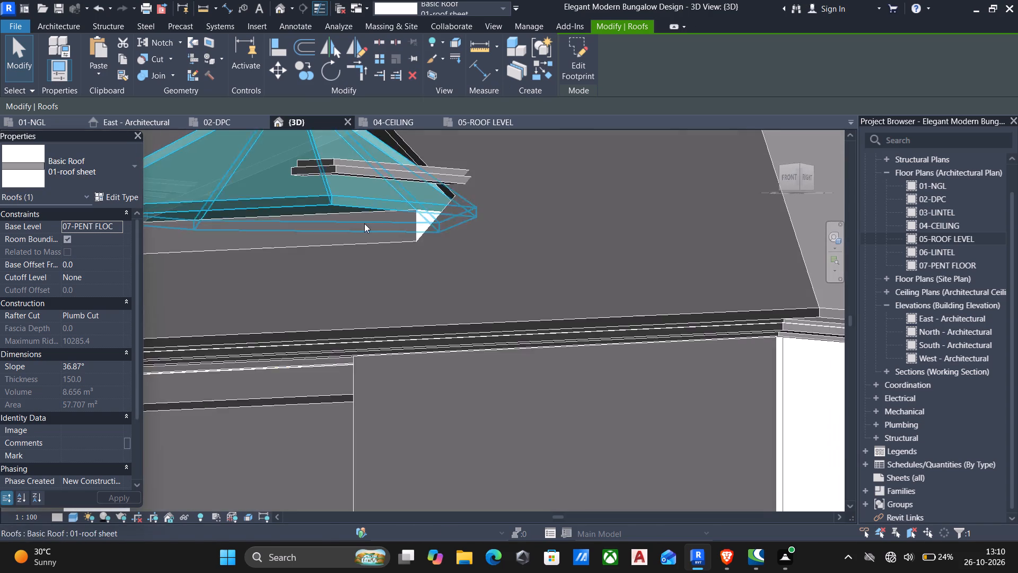
middle_click_drag(364, 224, 437, 261)
scroll(436, 264, "down", 3)
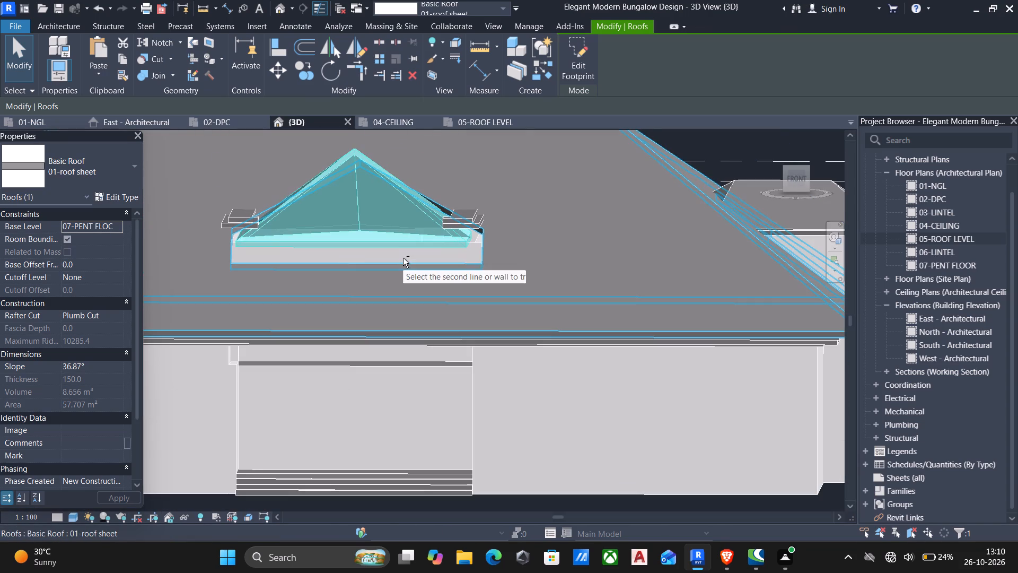
scroll(409, 251, "up", 1, "shift")
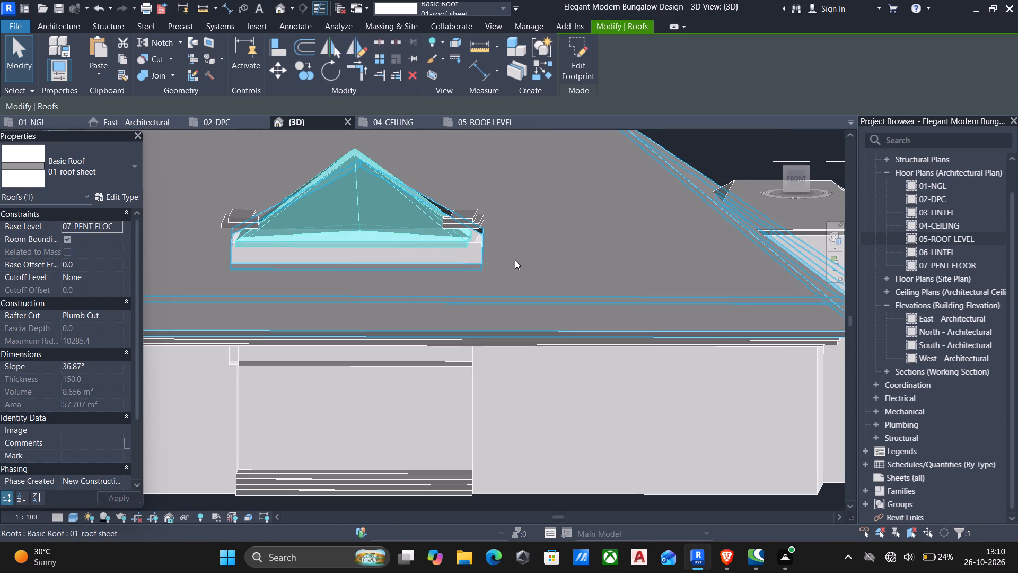
key("Escape")
middle_click_drag(449, 270, 453, 333, "shift")
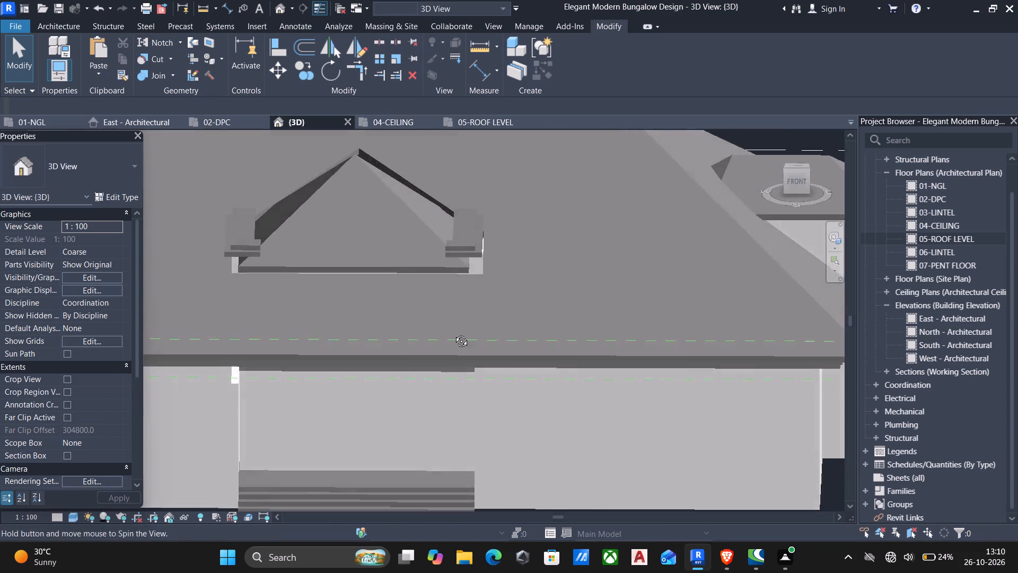
middle_click_drag(453, 333, 415, 311, "shift")
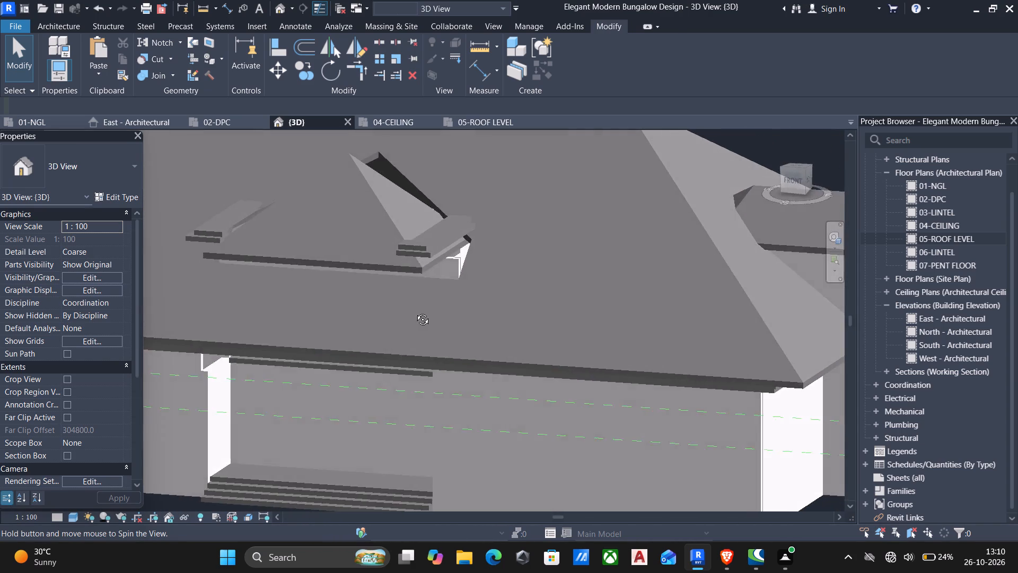
middle_click_drag(415, 311, 406, 320, "shift")
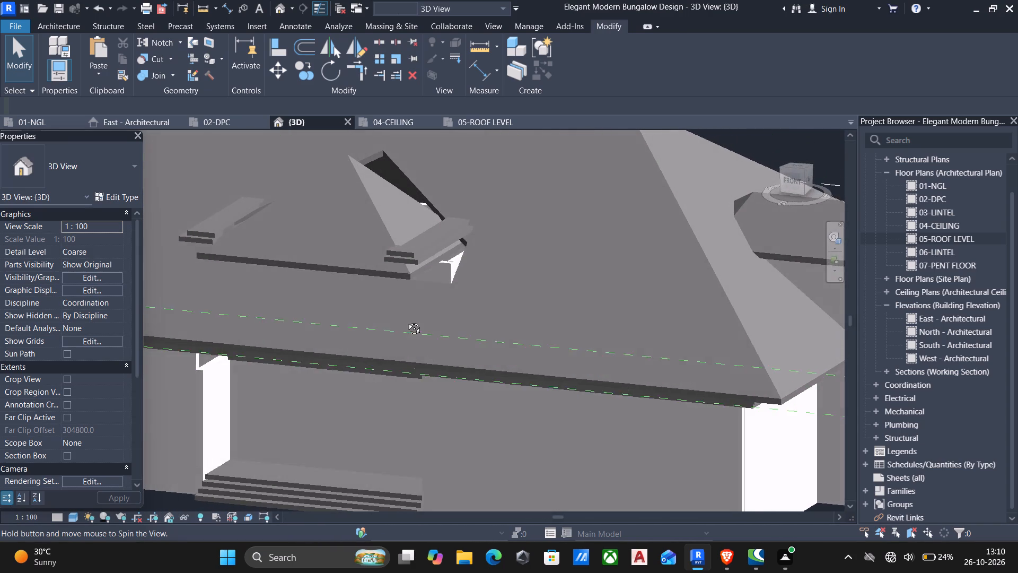
middle_click_drag(406, 320, 451, 361, "shift")
middle_click_drag(402, 294, 404, 219, "shift")
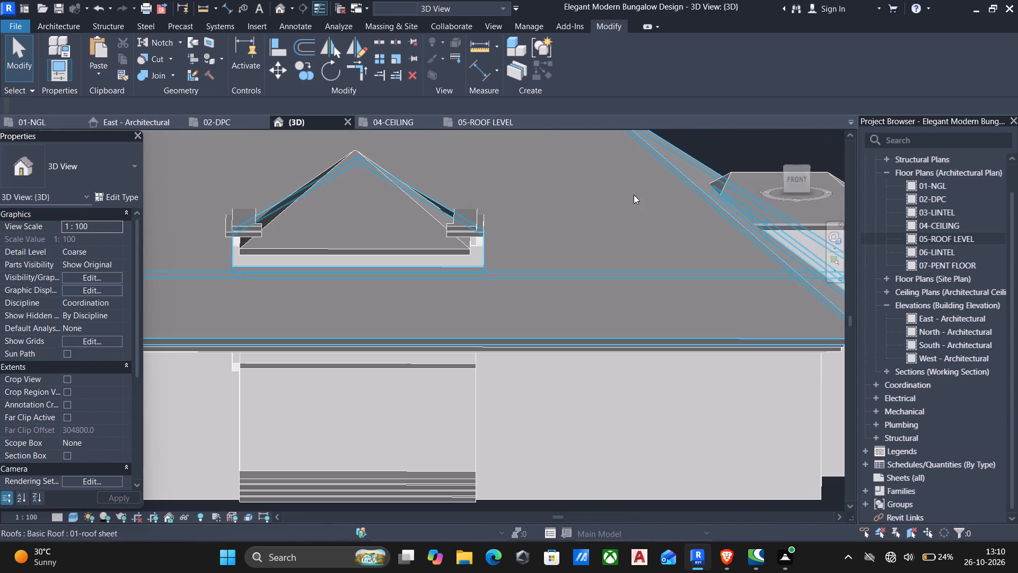
Edit the in-place casework and move the east dormer moulding's sweep profile down about 600 mm onto the sweep path at the wall top.
left_click(795, 177)
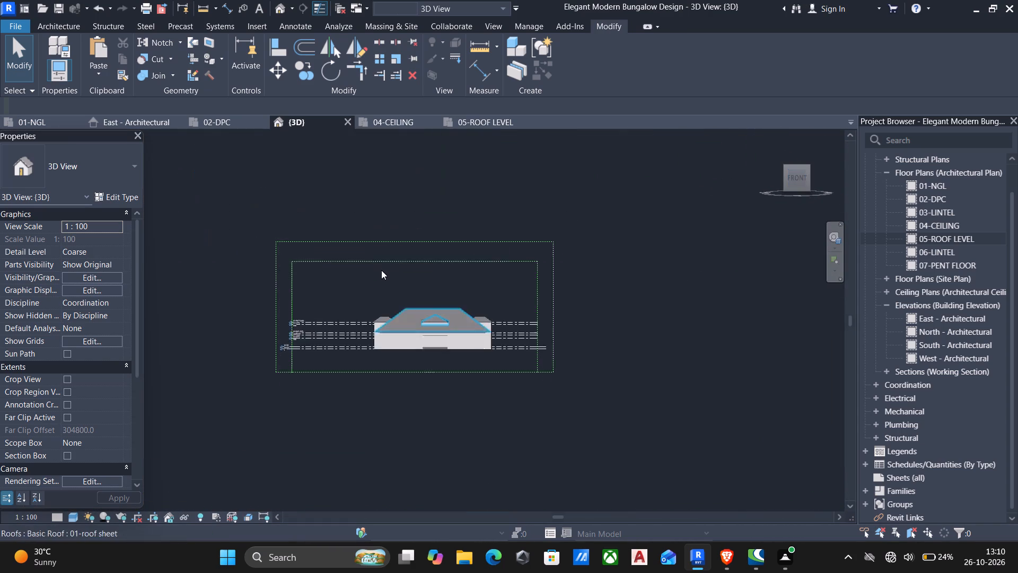
scroll(381, 270, "up", 7)
scroll(584, 423, "up", 6)
scroll(541, 400, "up", 5)
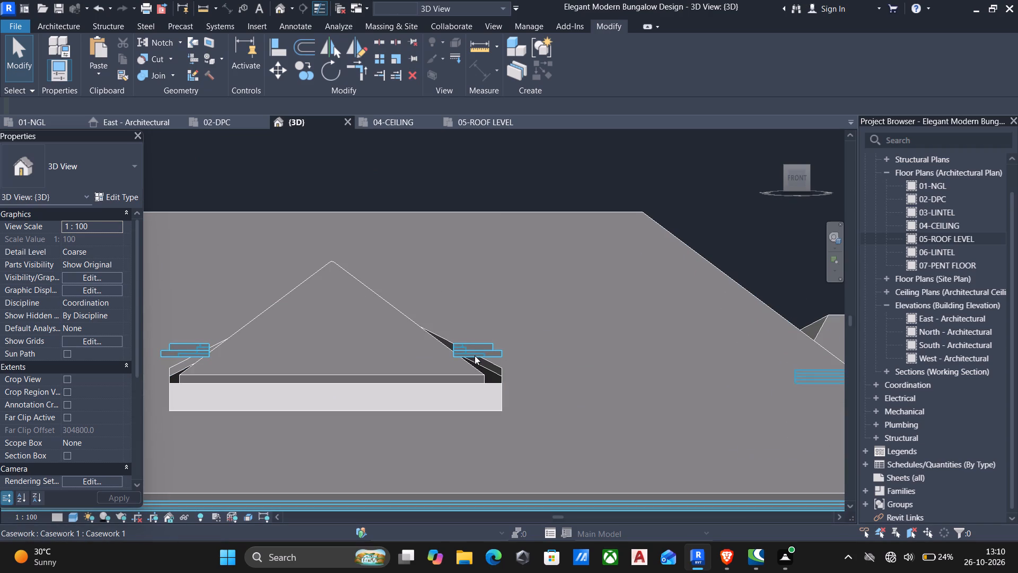
left_click(475, 355)
left_click(566, 52)
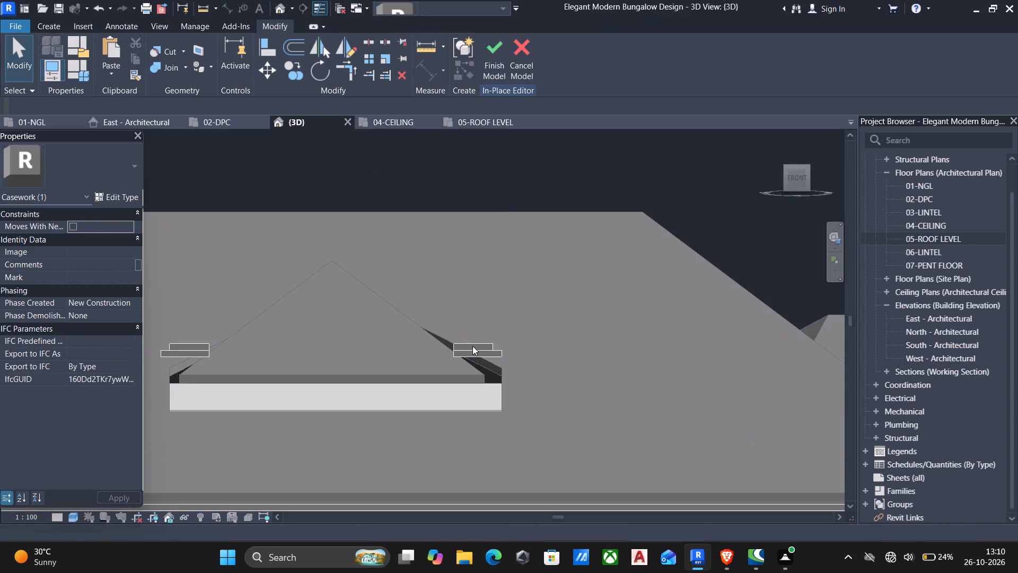
left_click(476, 352)
left_click(489, 67)
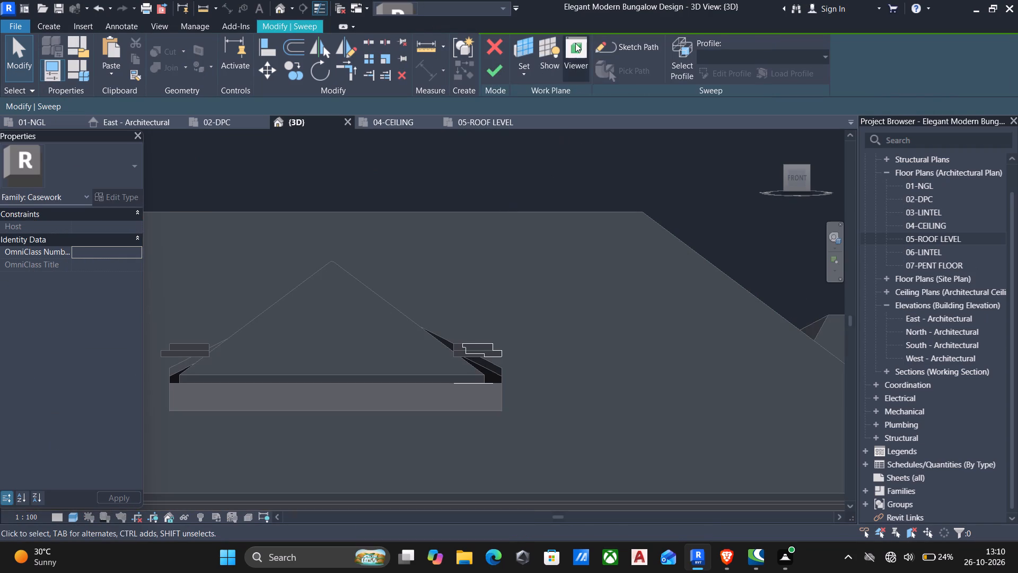
left_click(624, 41)
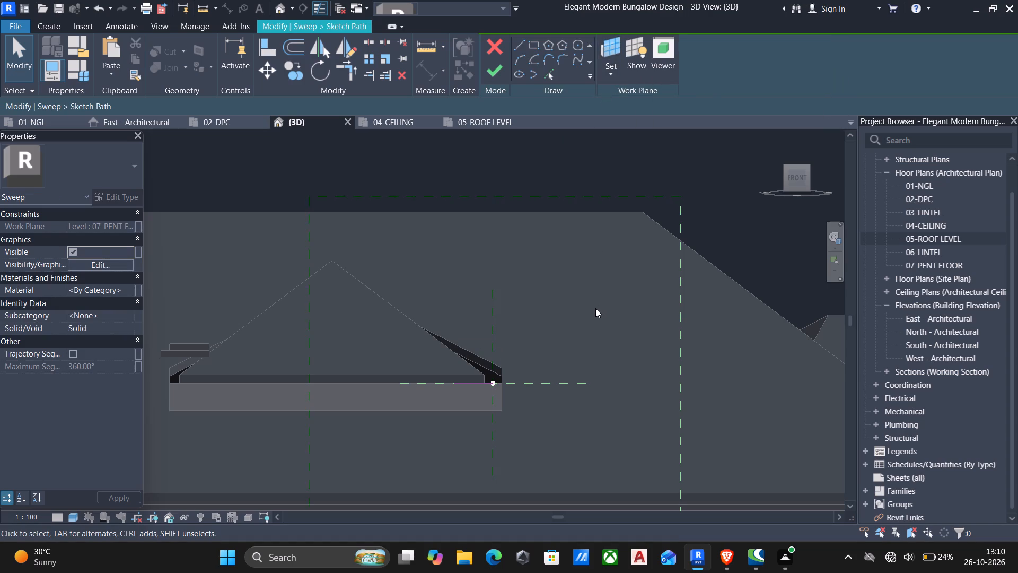
left_click(488, 42)
left_click(678, 63)
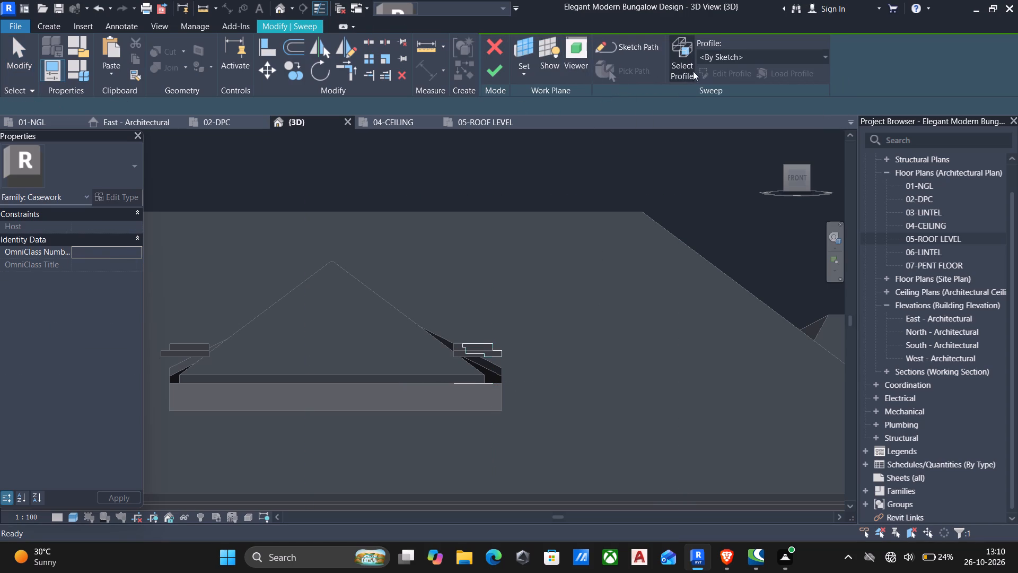
left_click(731, 70)
scroll(428, 352, "up", 4)
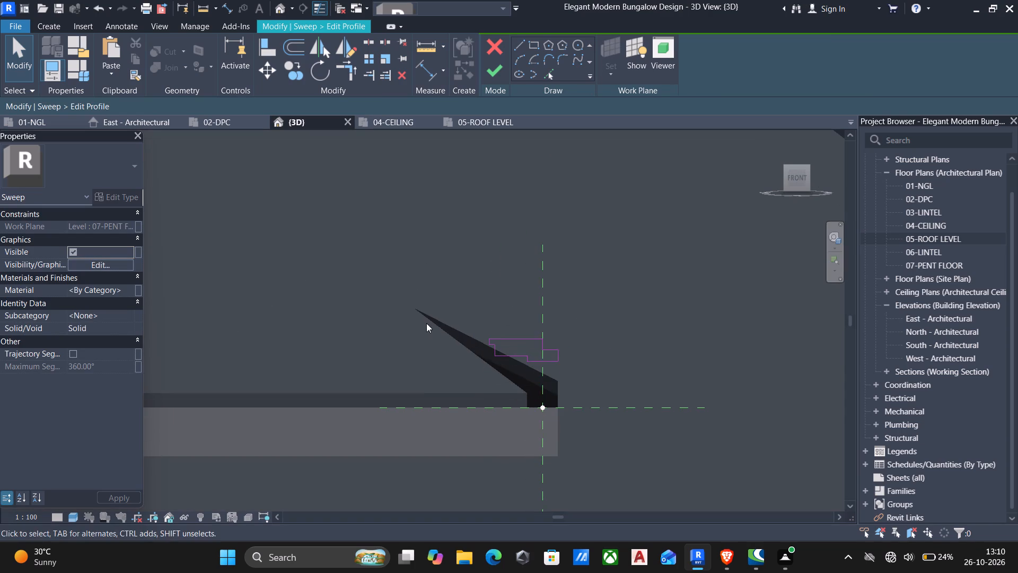
left_click_drag(426, 323, 668, 437)
type("mv")
scroll(532, 356, "up", 2)
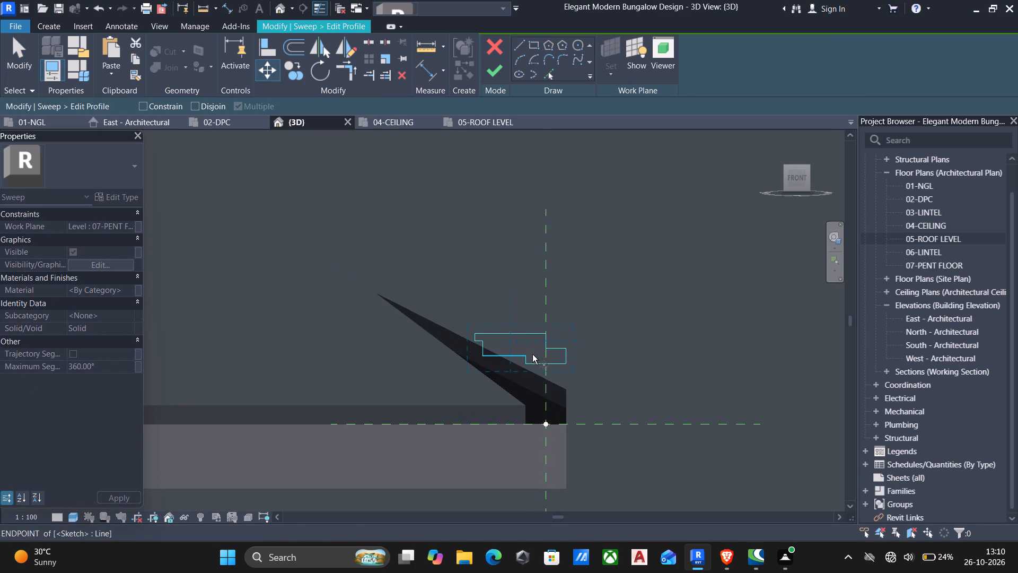
left_click(541, 360)
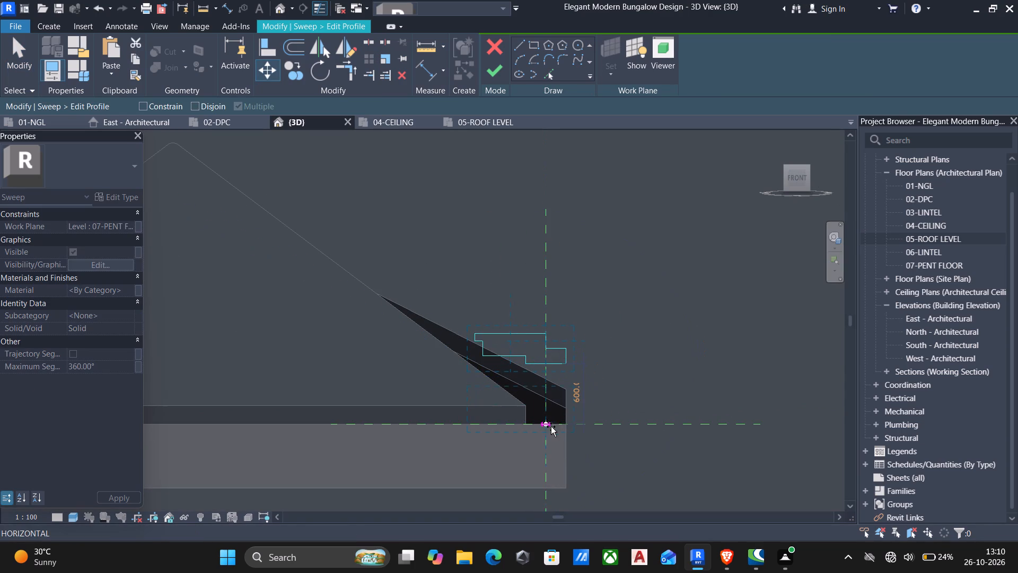
left_click(545, 428)
scroll(530, 422, "down", 5)
middle_click_drag(379, 403, 571, 372)
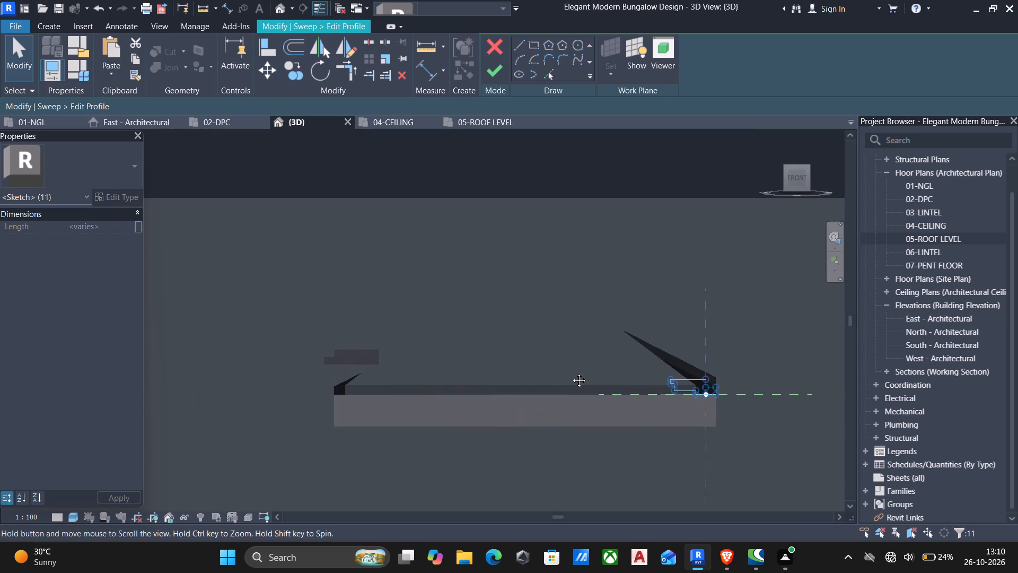
middle_click_drag(571, 372, 591, 370)
left_click(493, 65)
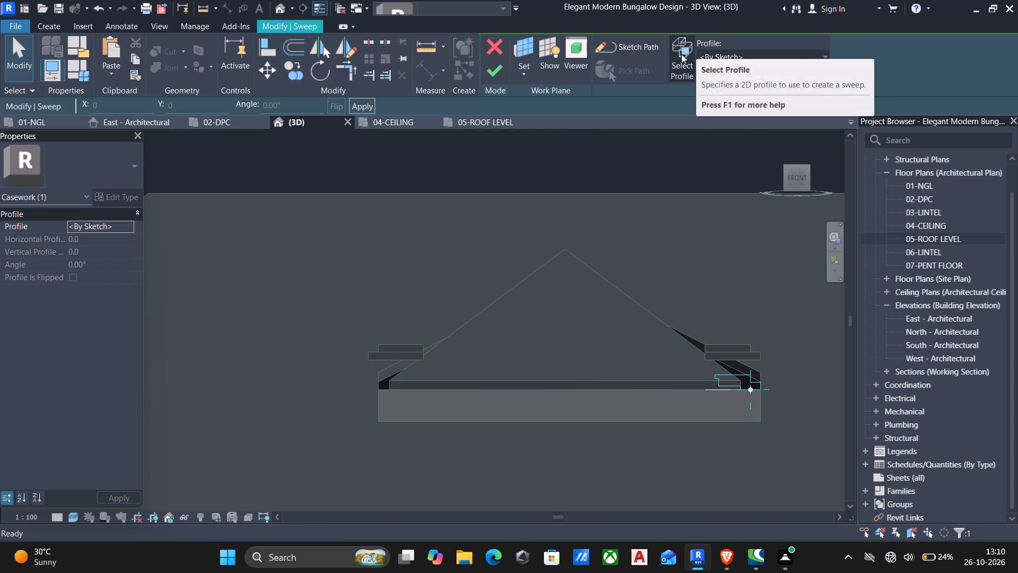
left_click(681, 54)
left_click(735, 66)
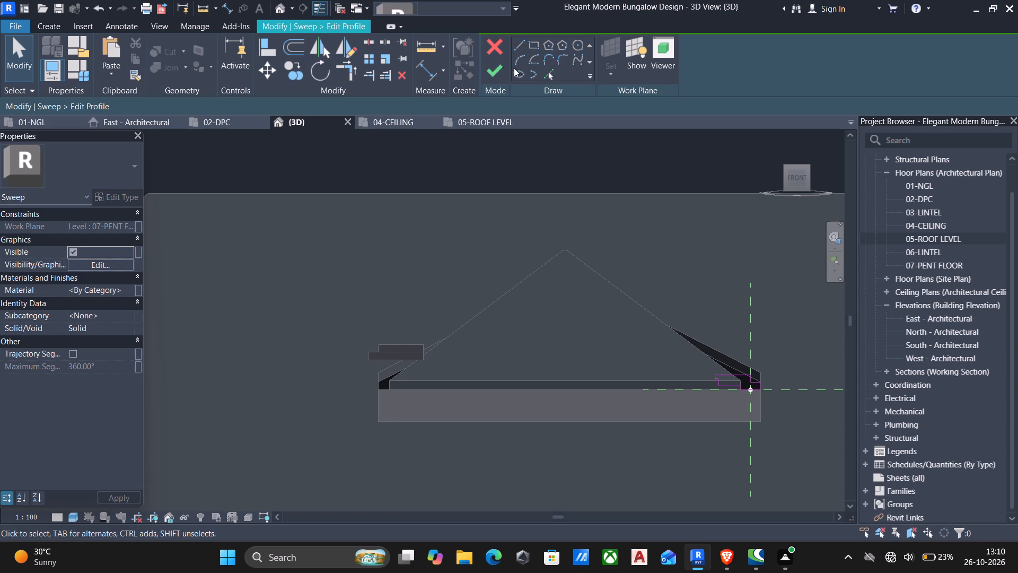
left_click(498, 67)
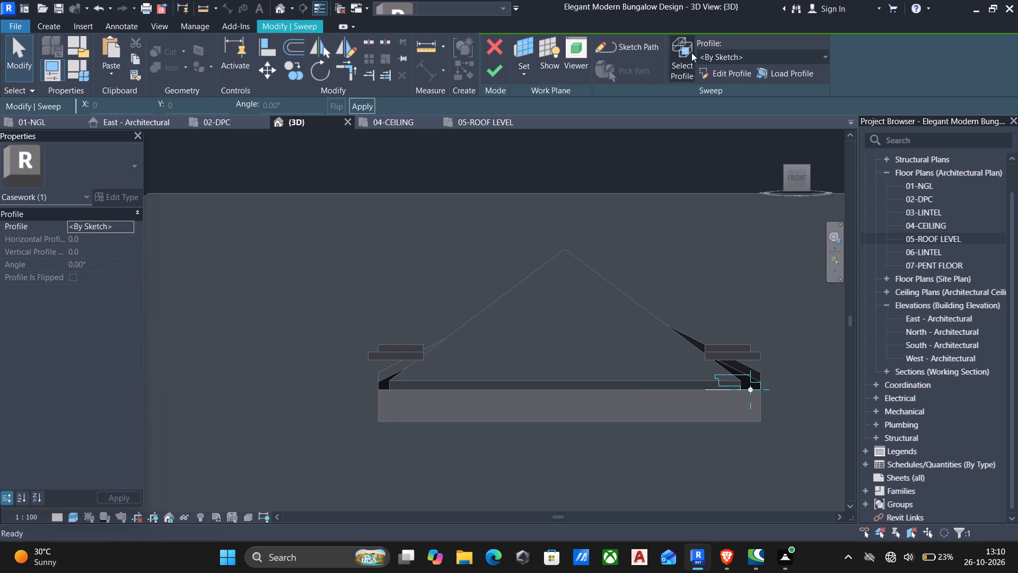
left_click(496, 71)
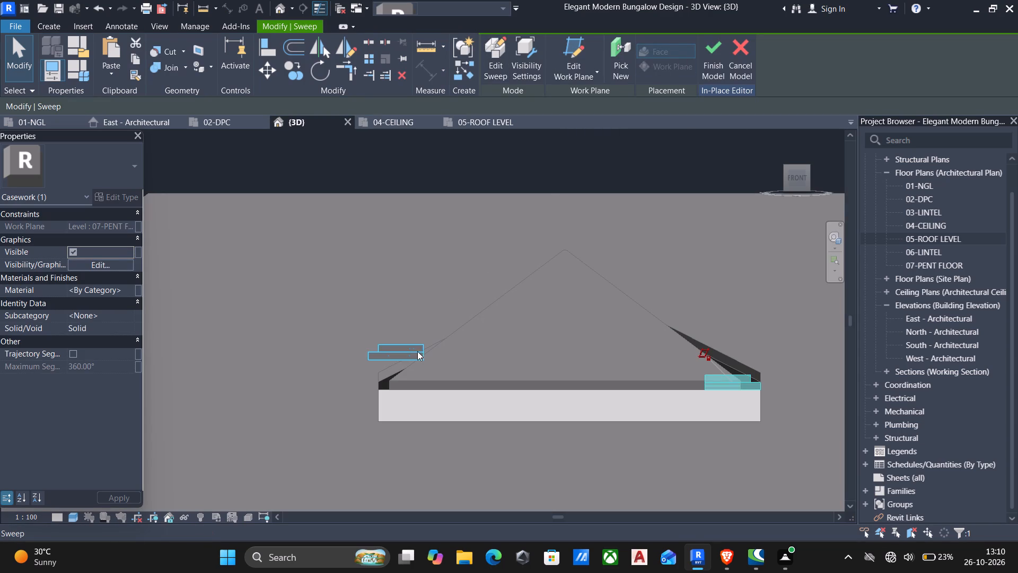
Move the west dormer moulding's sweep profile down about 600 mm onto the sweep path at the wall top and finish the in-place model.
left_click(415, 351)
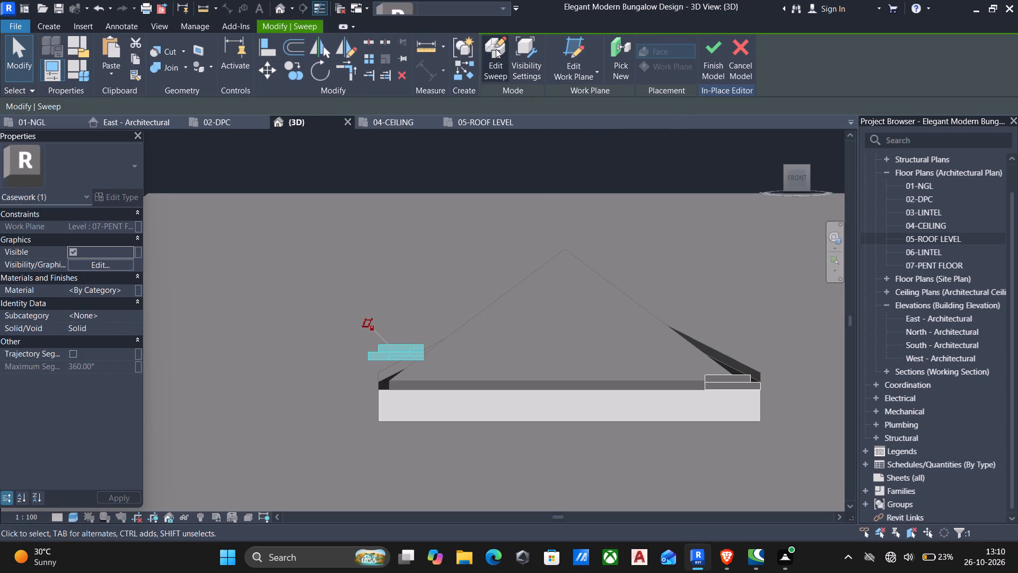
left_click(489, 58)
left_click(682, 63)
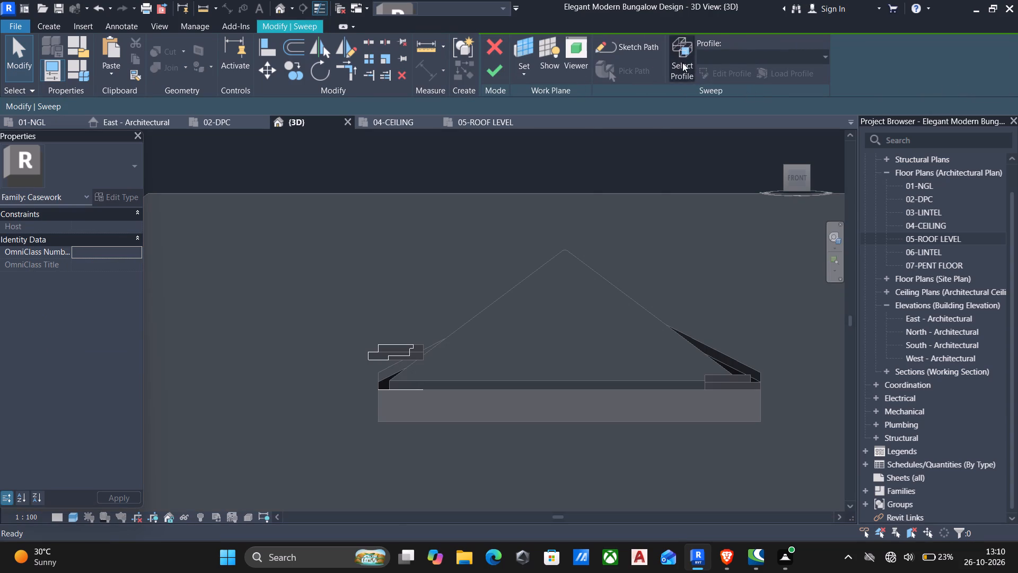
left_click(731, 73)
left_click_drag(298, 337, 479, 409)
type("mv")
scroll(387, 350, "up", 8)
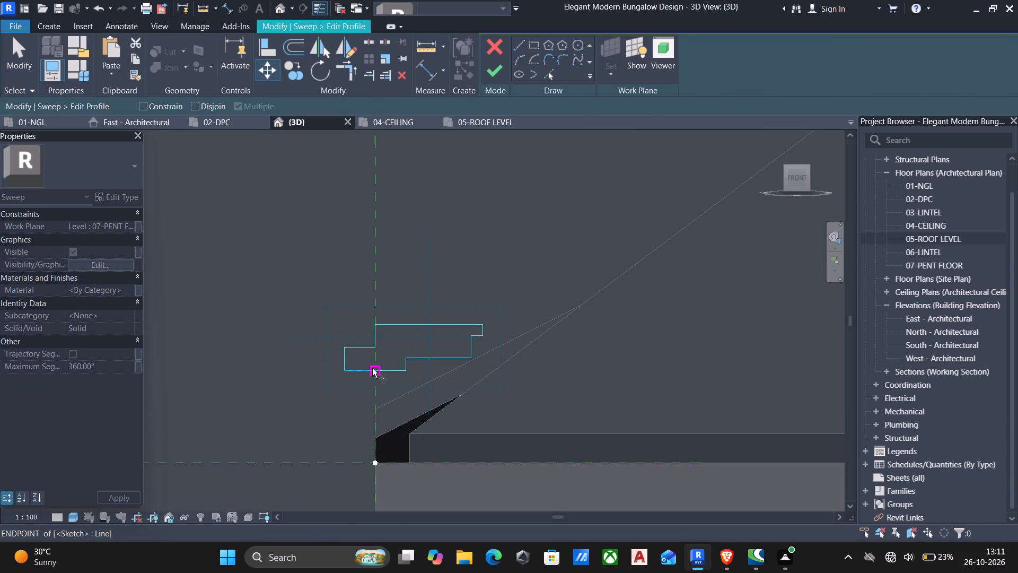
left_click(372, 368)
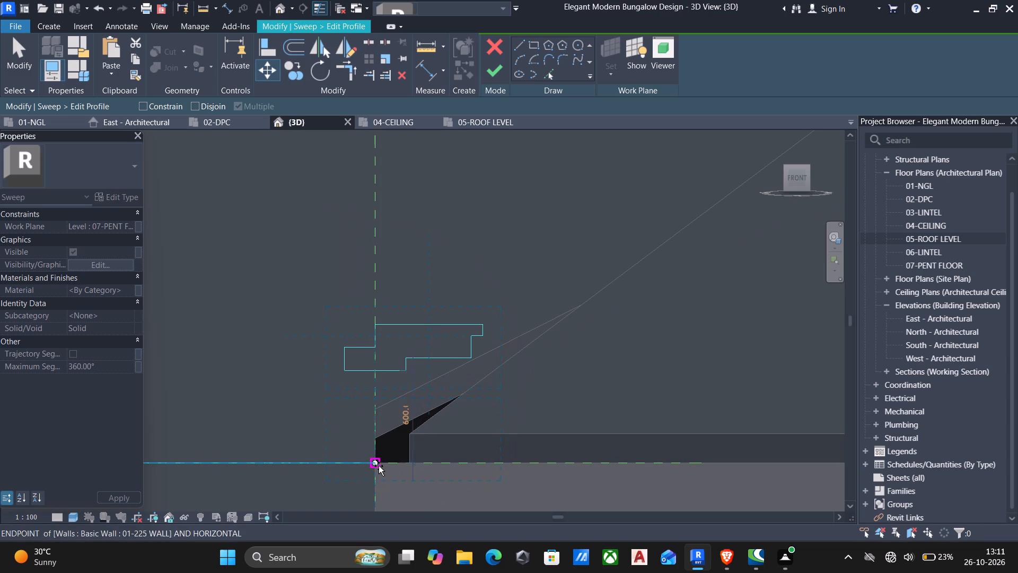
left_click(379, 466)
scroll(471, 373, "down", 6)
middle_click_drag(593, 261, 515, 195)
scroll(514, 192, "up", 1)
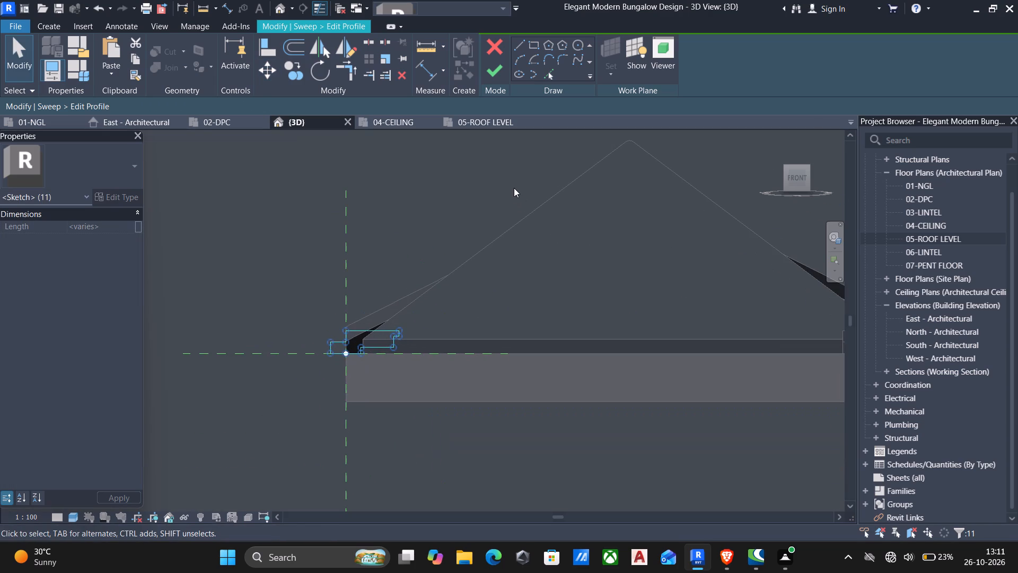
left_click(498, 68)
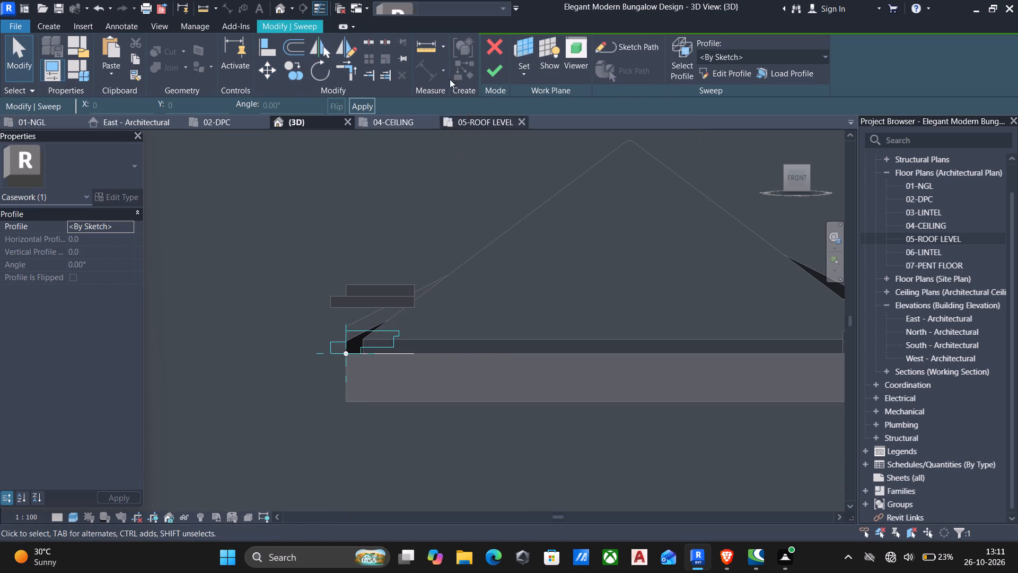
left_click(492, 74)
middle_click_drag(478, 268, 464, 273)
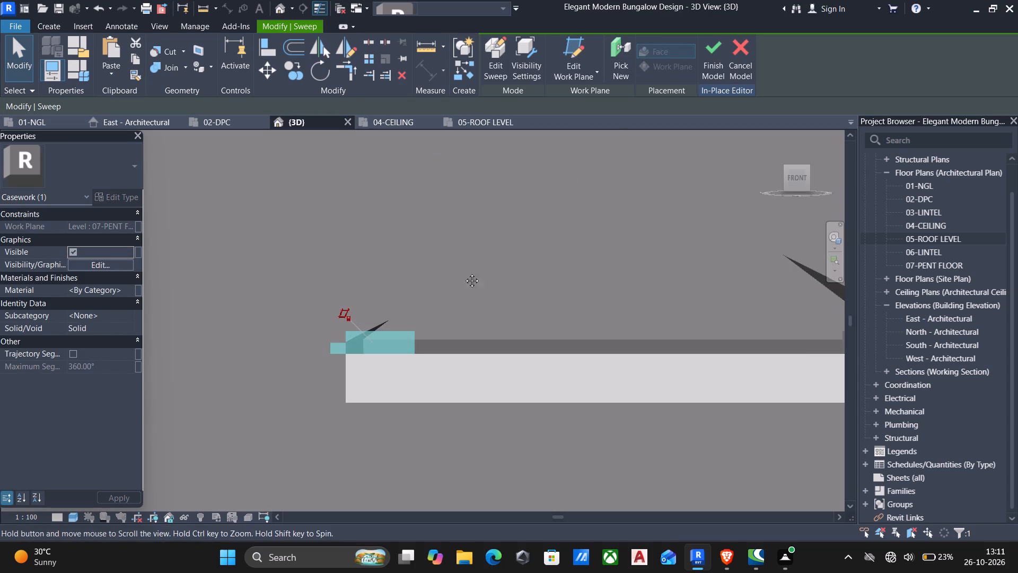
middle_click_drag(464, 273, 364, 256)
scroll(402, 274, "down", 3)
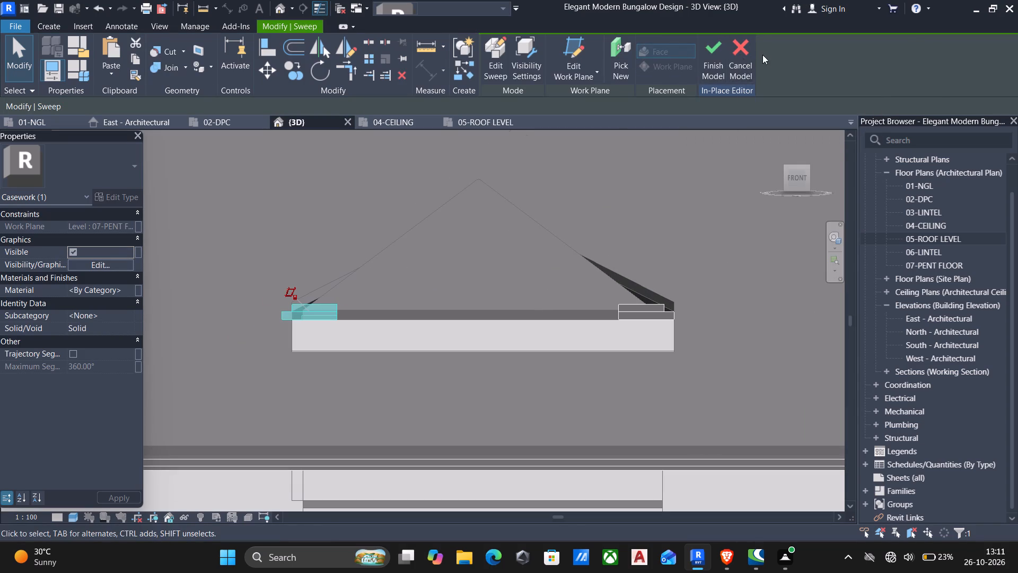
left_click(715, 50)
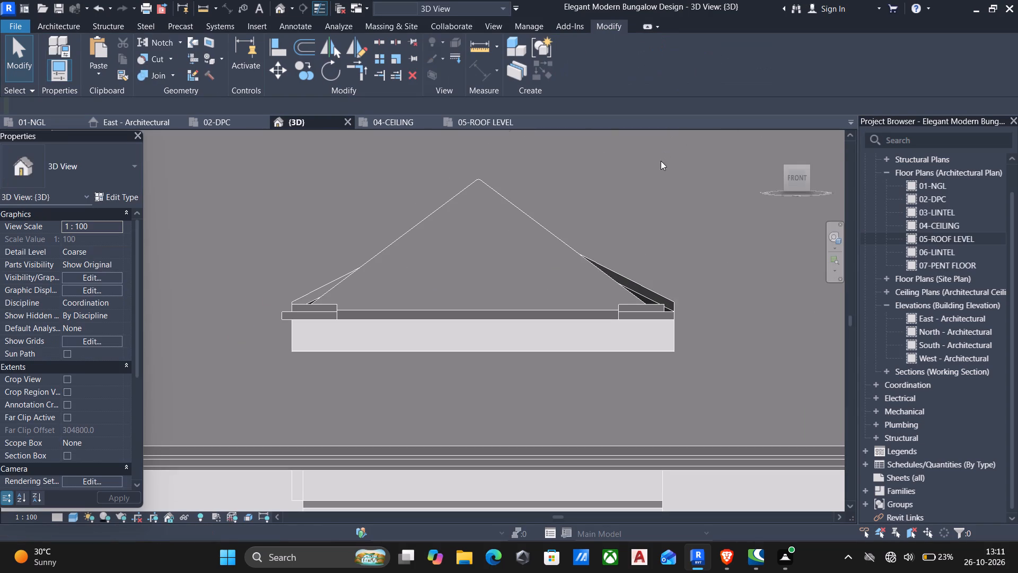
Examine how the lowered side mouldings meet the front dormer roof and walls from oblique and side angles.
middle_click_drag(654, 214, 639, 283, "shift")
scroll(584, 292, "down", 6)
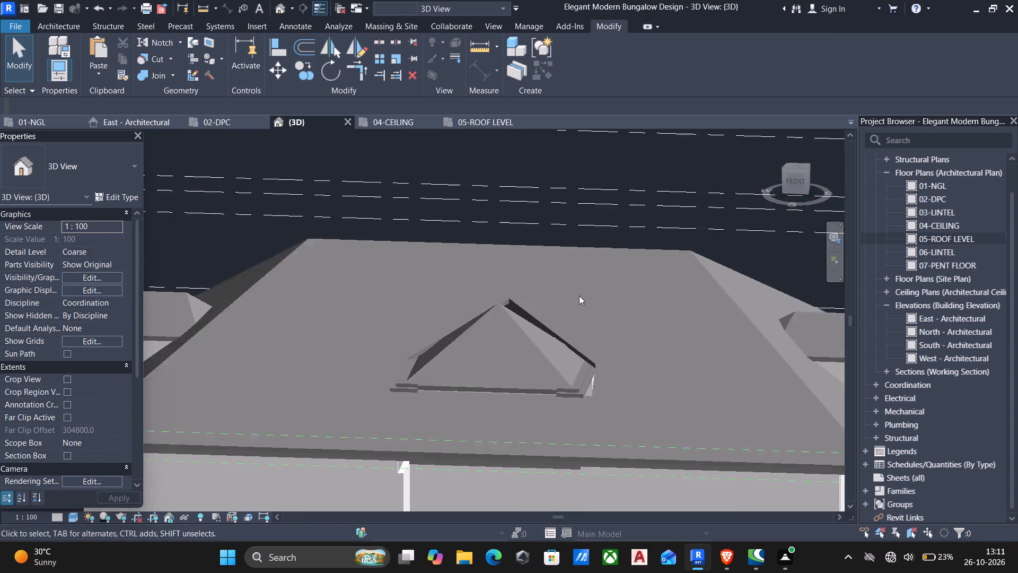
middle_click_drag(574, 300, 691, 222)
middle_click_drag(639, 274, 334, 416, "shift")
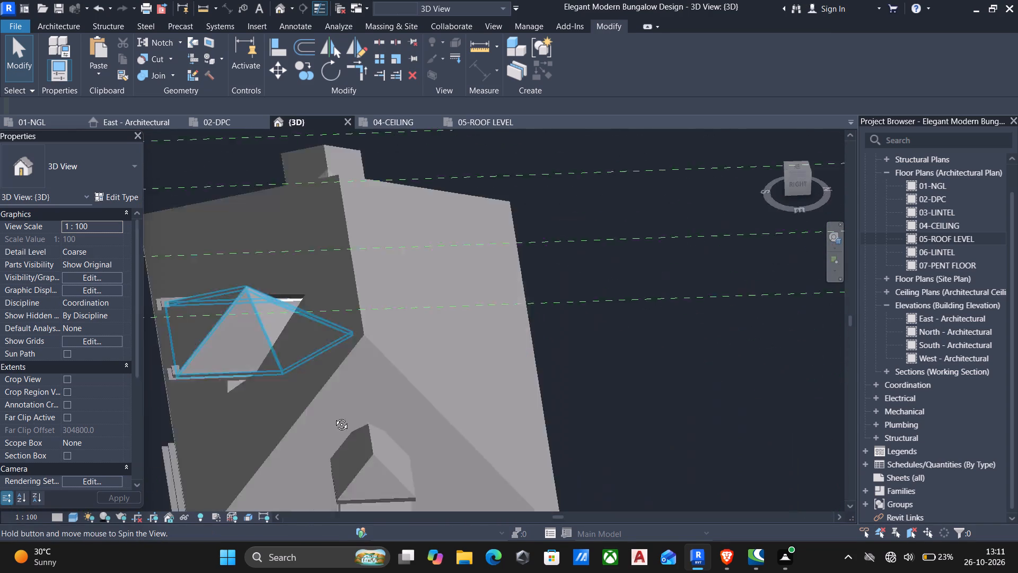
middle_click_drag(334, 416, 648, 359, "shift")
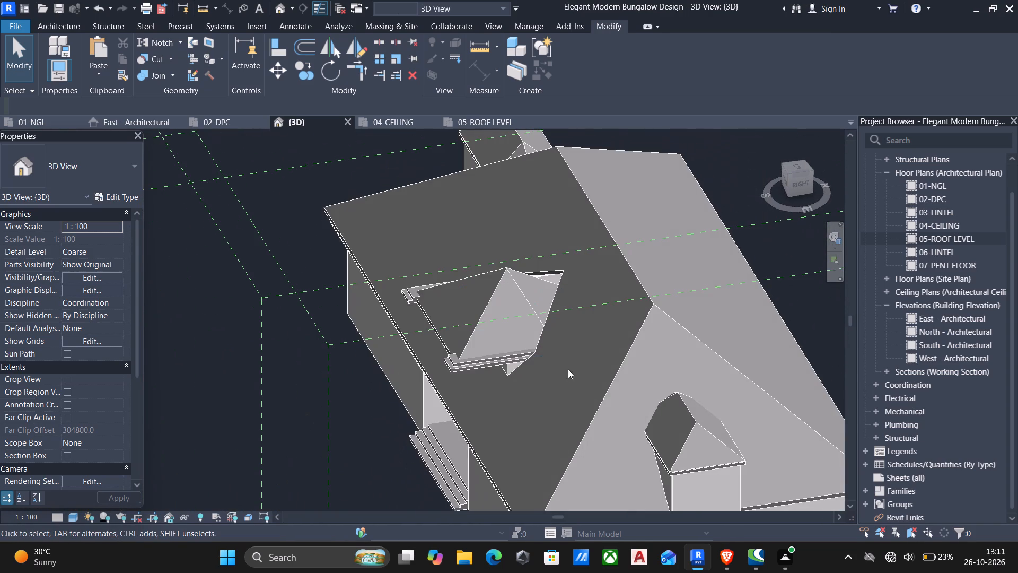
middle_click_drag(520, 386, 556, 333)
scroll(564, 332, "up", 4)
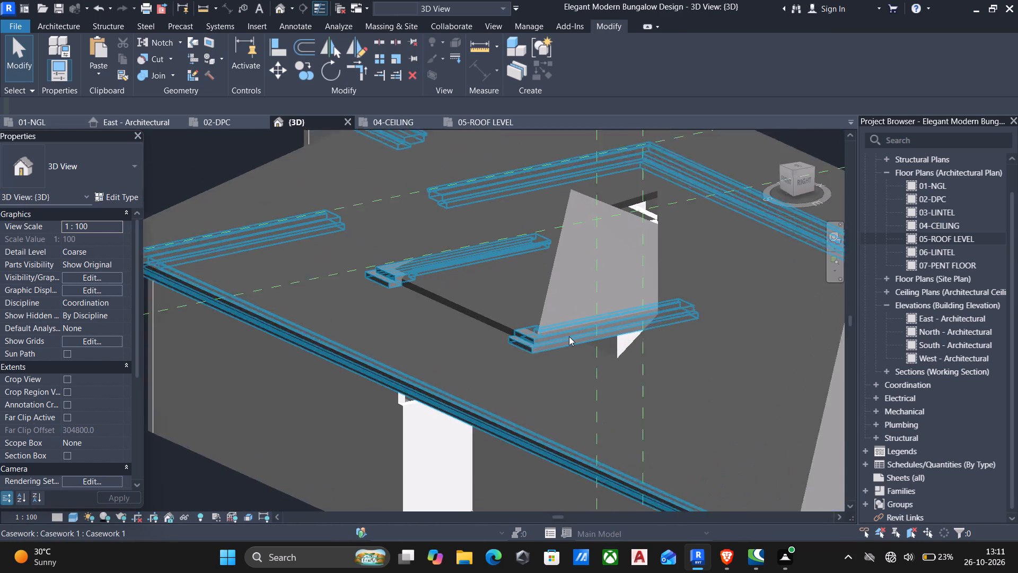
scroll(569, 336, "up", 1)
Edit the front dormer roof's footprint and delete its two rear diagonal lines and its east and west side boundary lines.
left_click(548, 259)
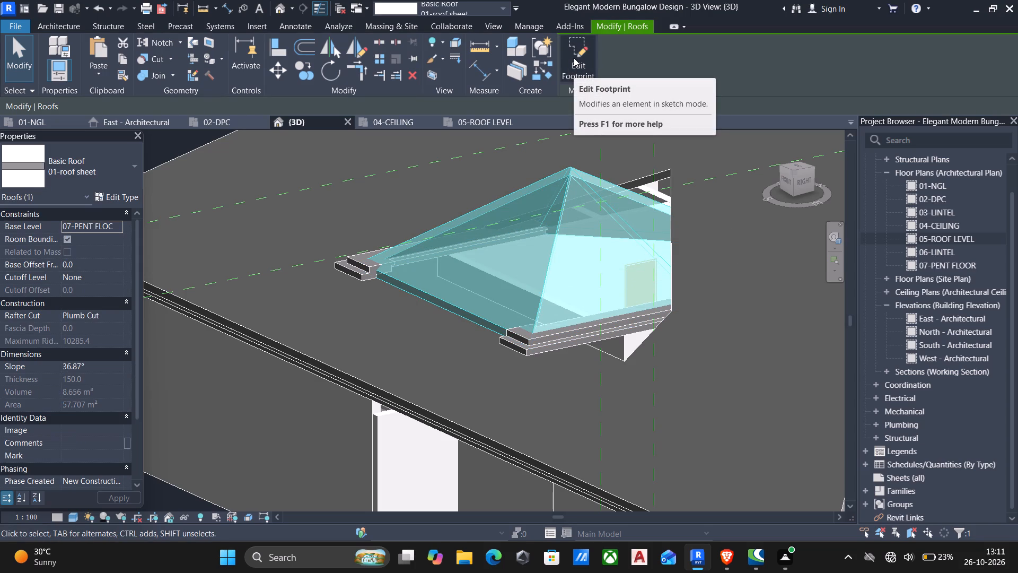
left_click(571, 51)
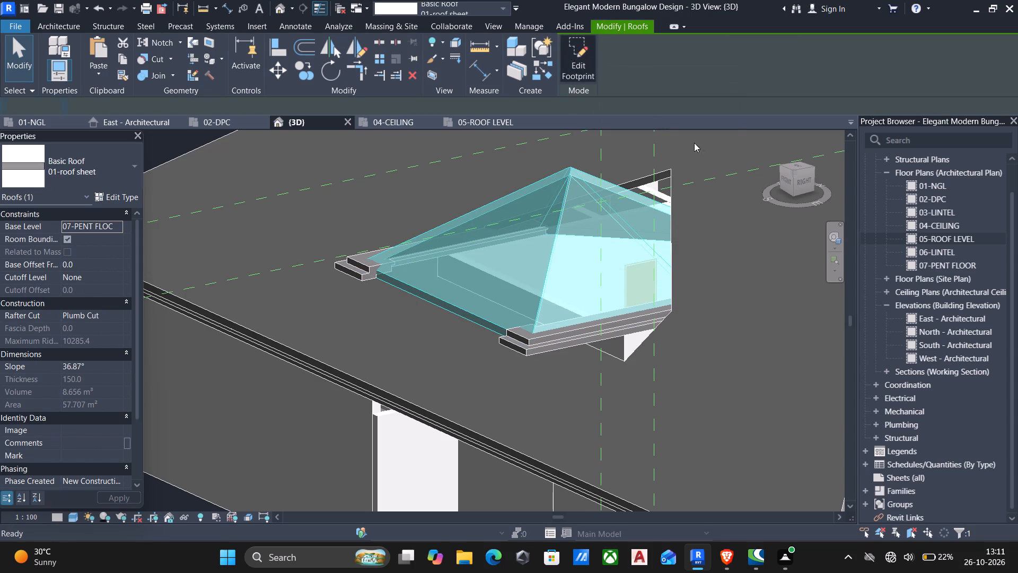
scroll(701, 256, "down", 2)
middle_click_drag(660, 293, 716, 343, "shift")
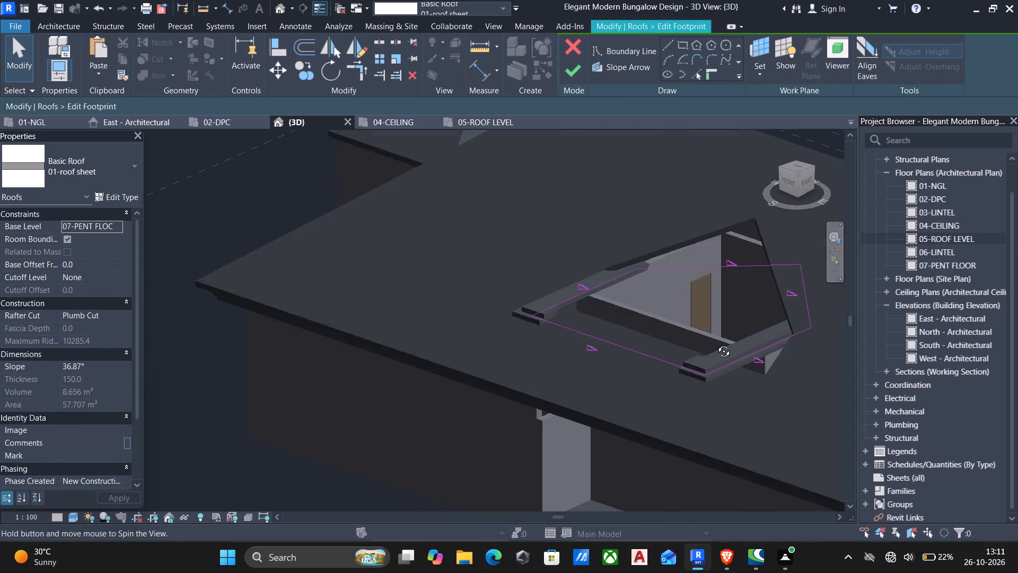
middle_click_drag(716, 343, 761, 434, "shift")
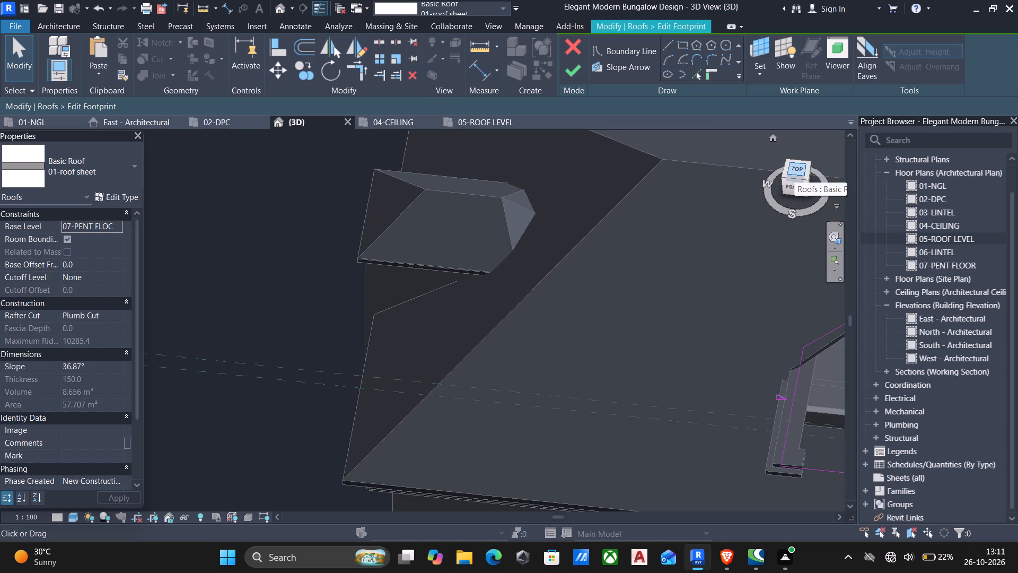
left_click(794, 168)
scroll(413, 362, "up", 5)
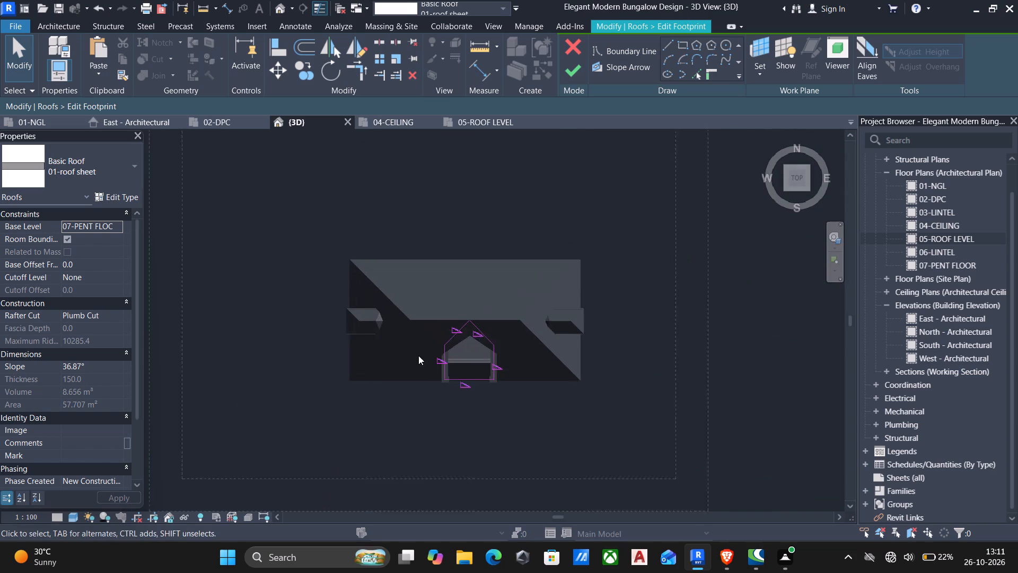
scroll(418, 355, "up", 1)
scroll(460, 348, "up", 10)
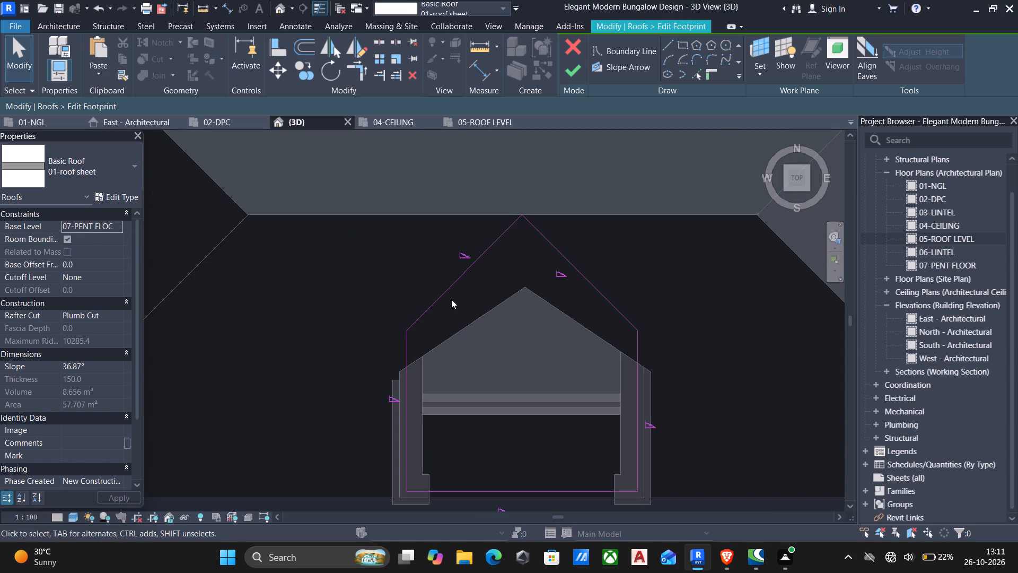
left_click(449, 291)
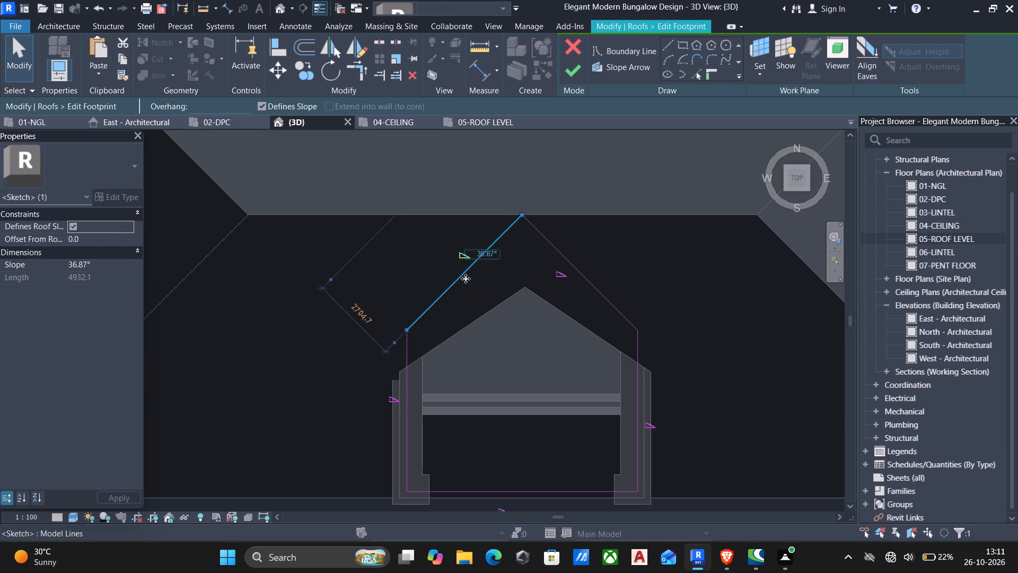
key("Delete")
left_click(609, 305)
key("Delete")
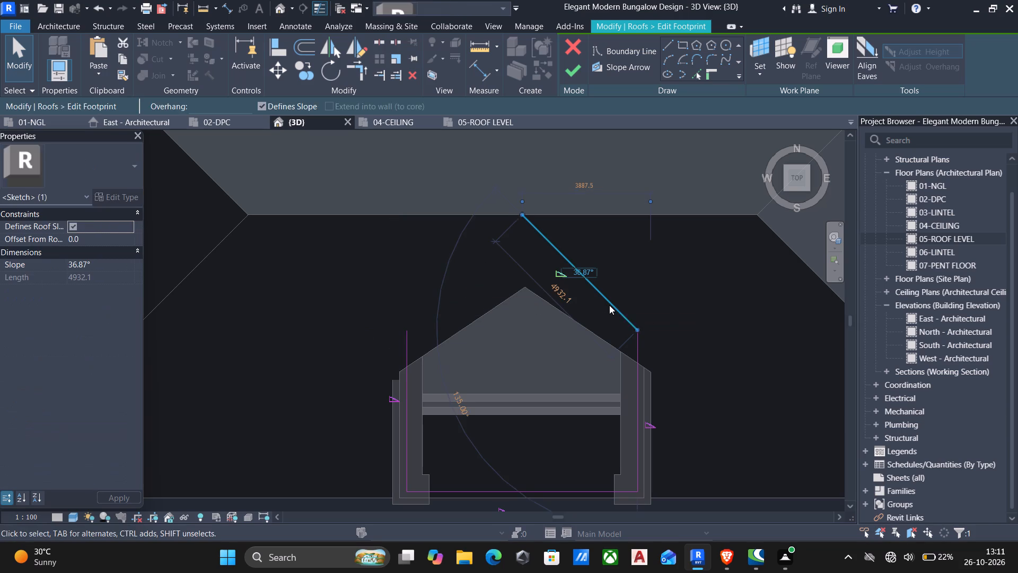
left_click(638, 393)
key("Delete")
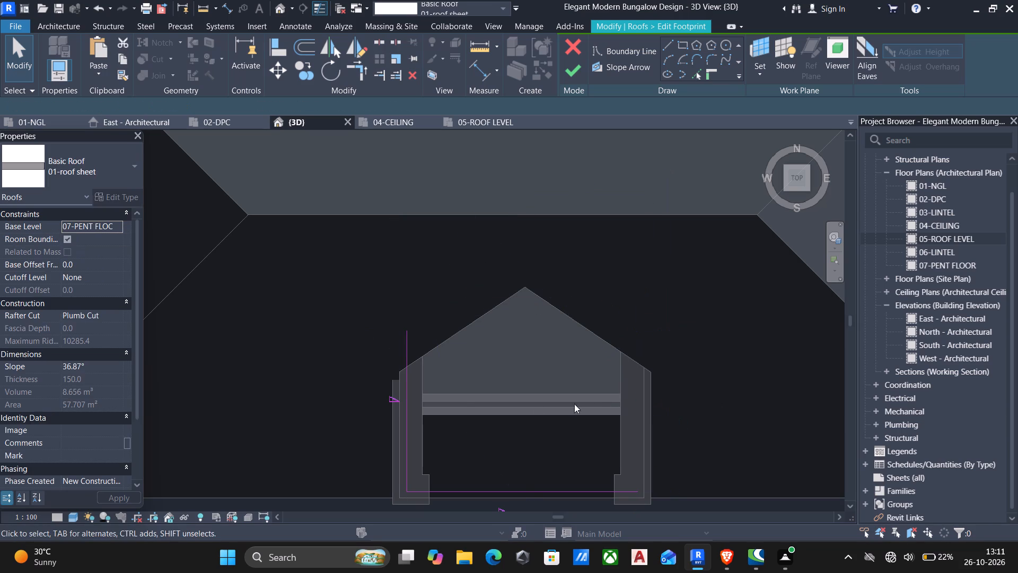
left_click(407, 393)
key("Delete")
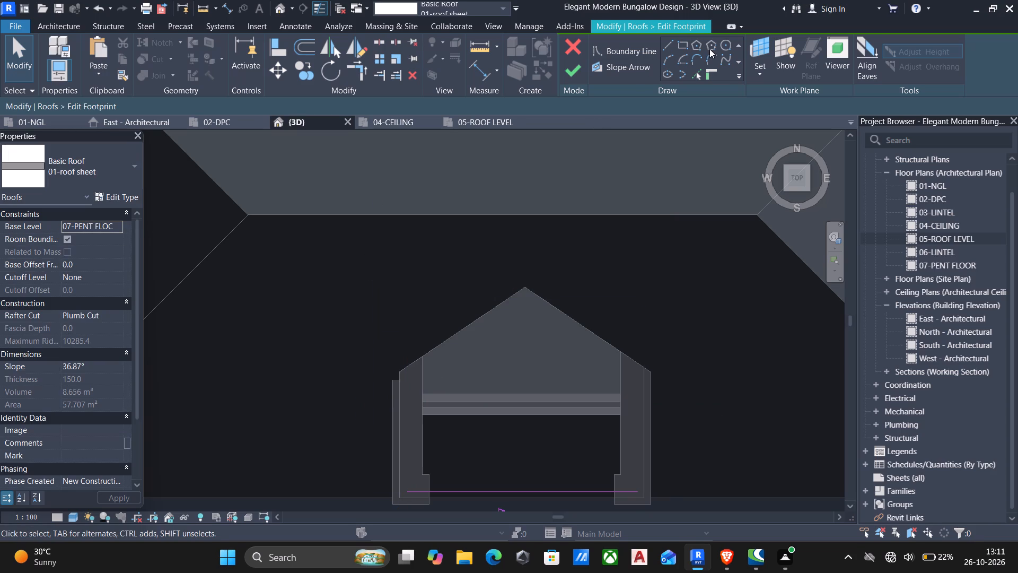
Pick the outer edges of the east and west dormer mouldings as new slope-defining side boundary lines of the roof.
left_click(695, 76)
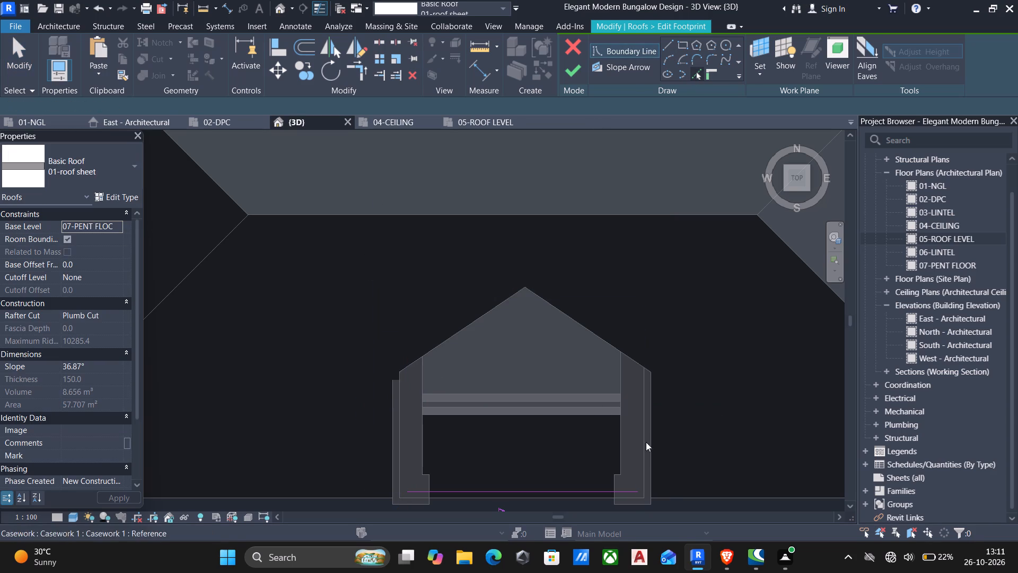
left_click(653, 448)
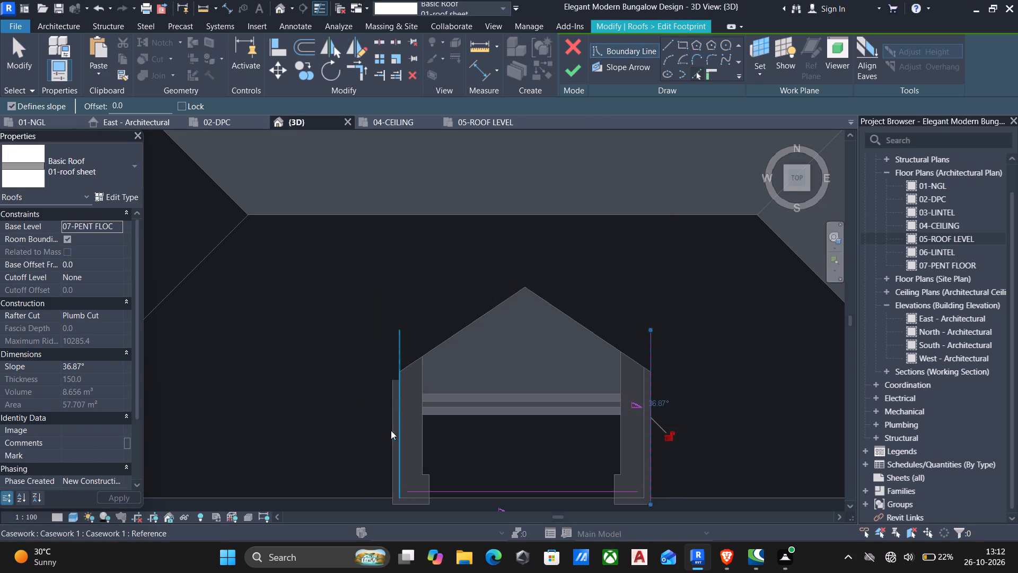
left_click(388, 437)
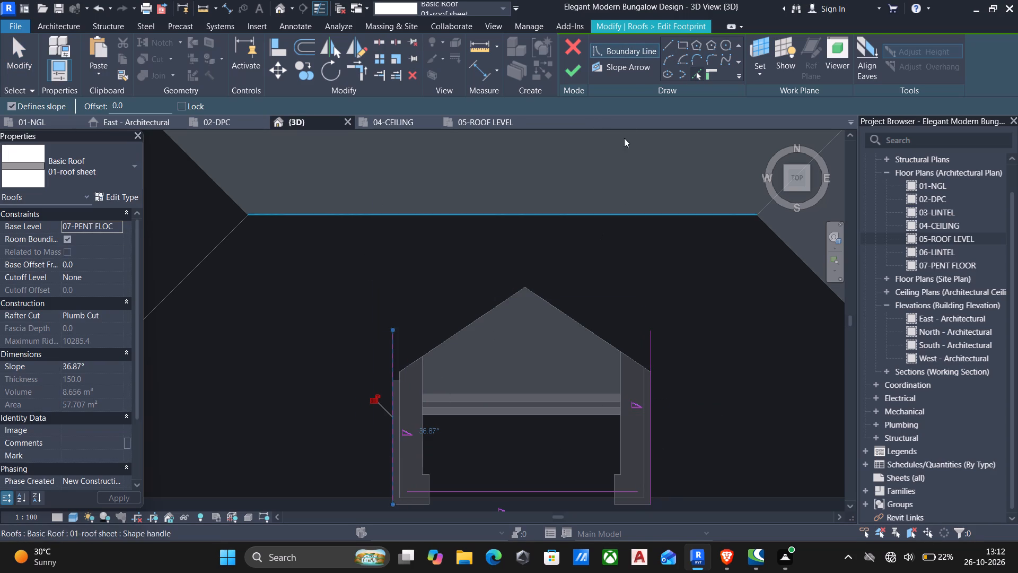
Draw a 6200 mm rear diagonal at 45° from the west boundary's end, connect its apex to the east boundary's end, and try finishing.
left_click(664, 44)
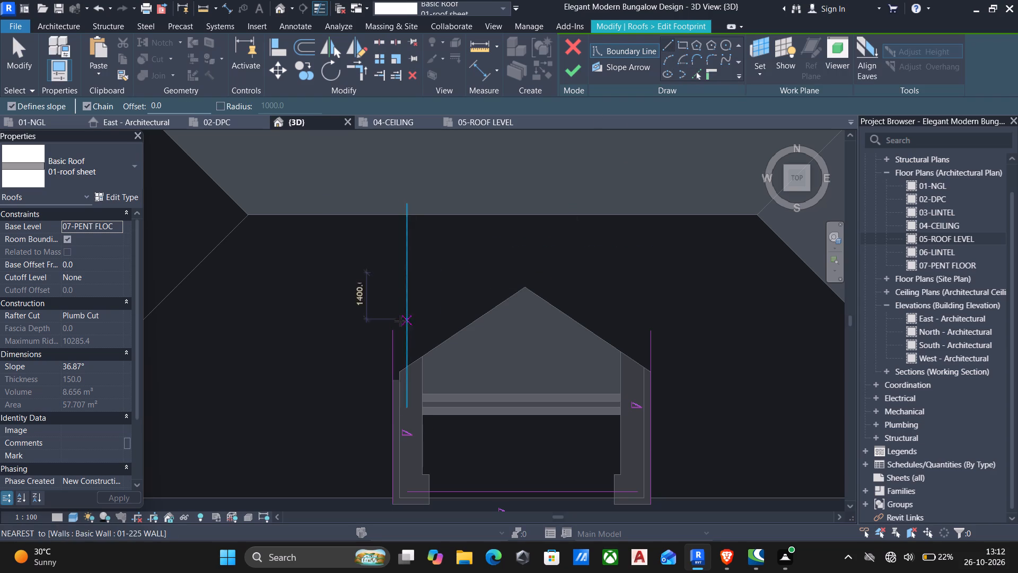
left_click(389, 331)
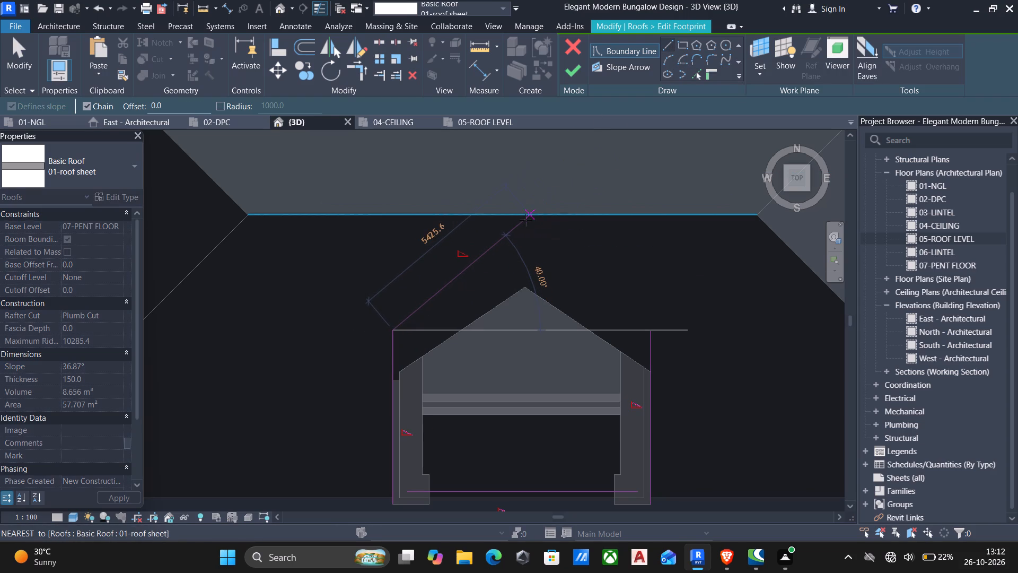
left_click(538, 180)
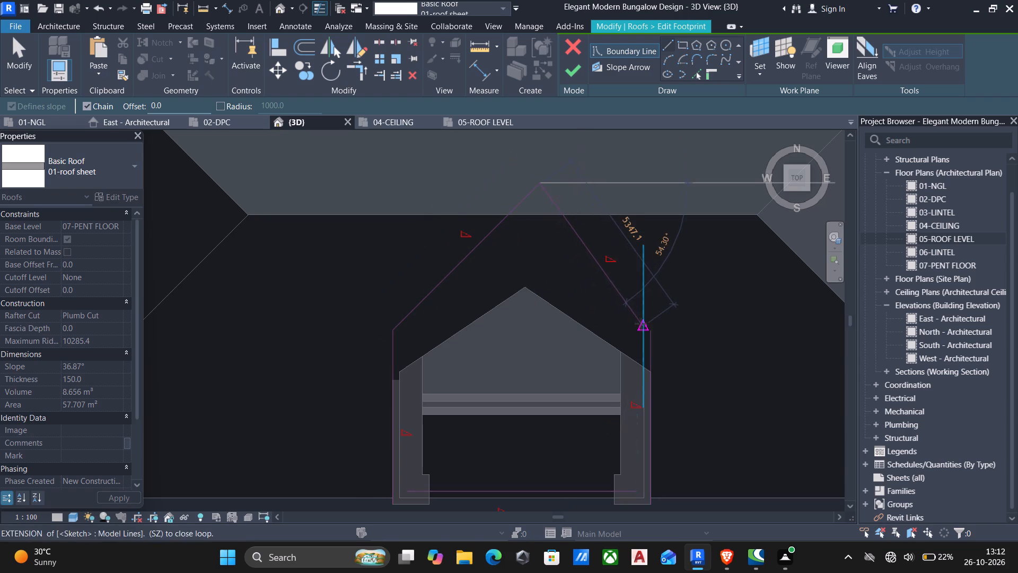
left_click(647, 332)
key("Escape")
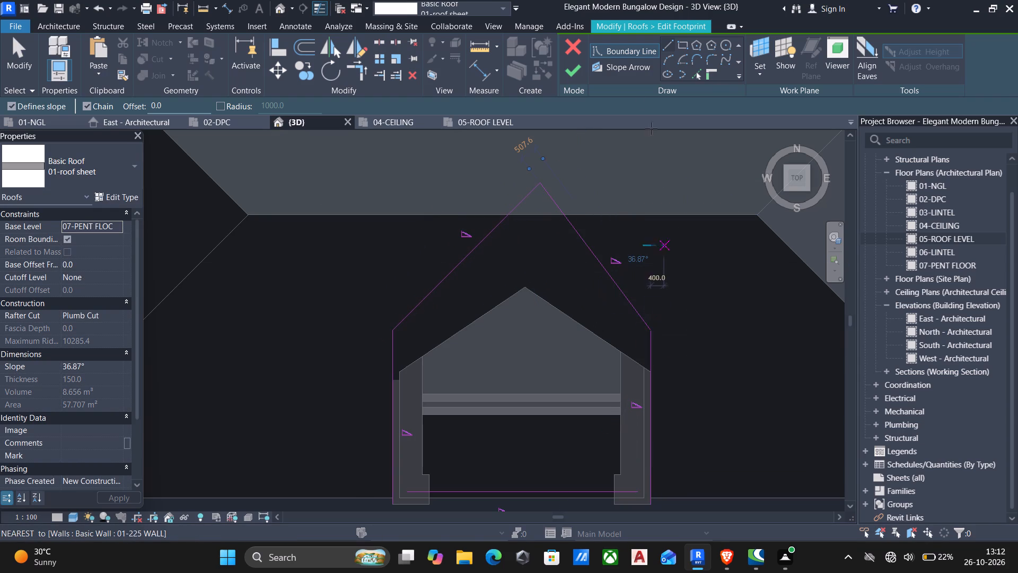
left_click(569, 73)
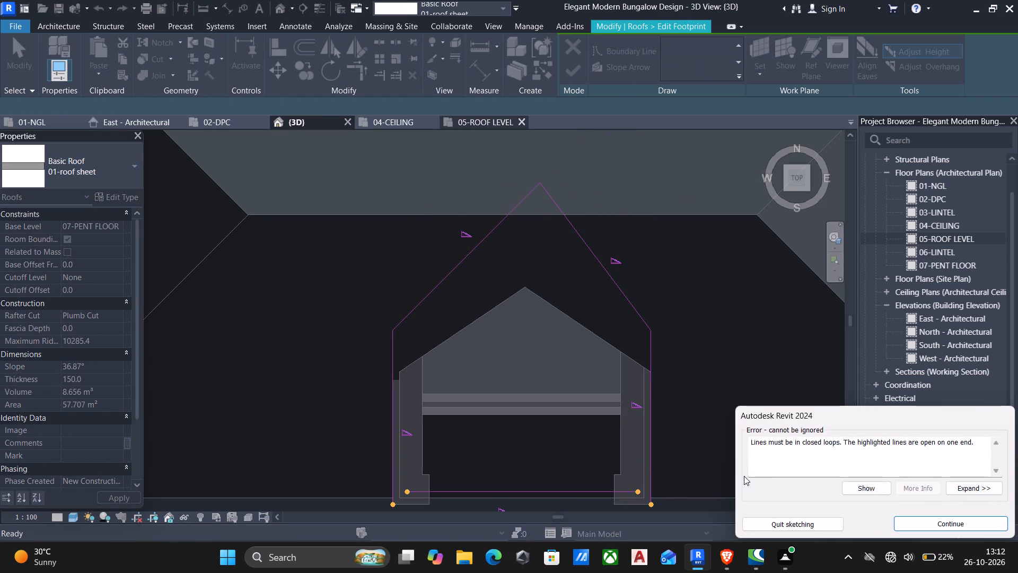
middle_click_drag(505, 421, 537, 333)
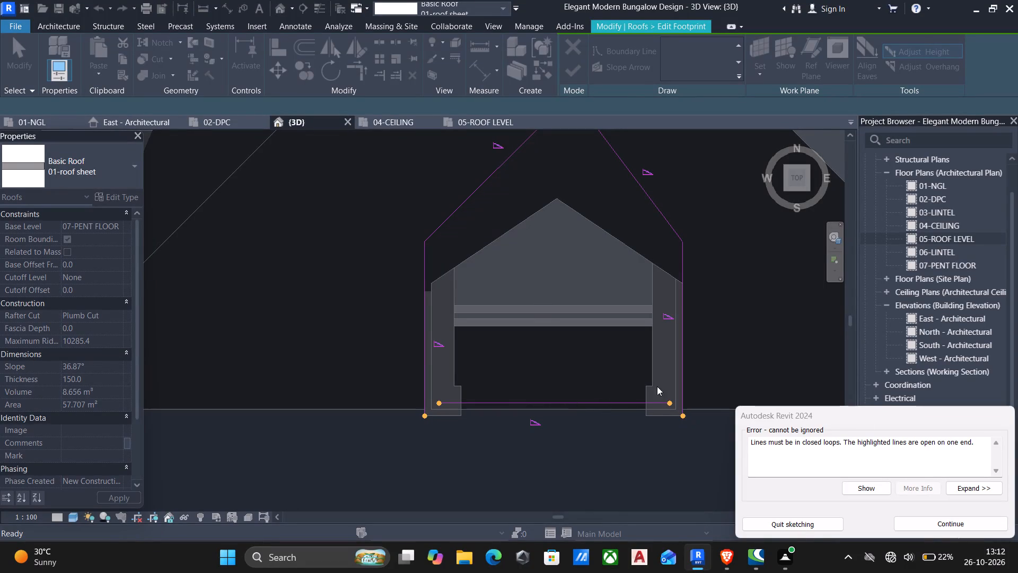
left_click(976, 520)
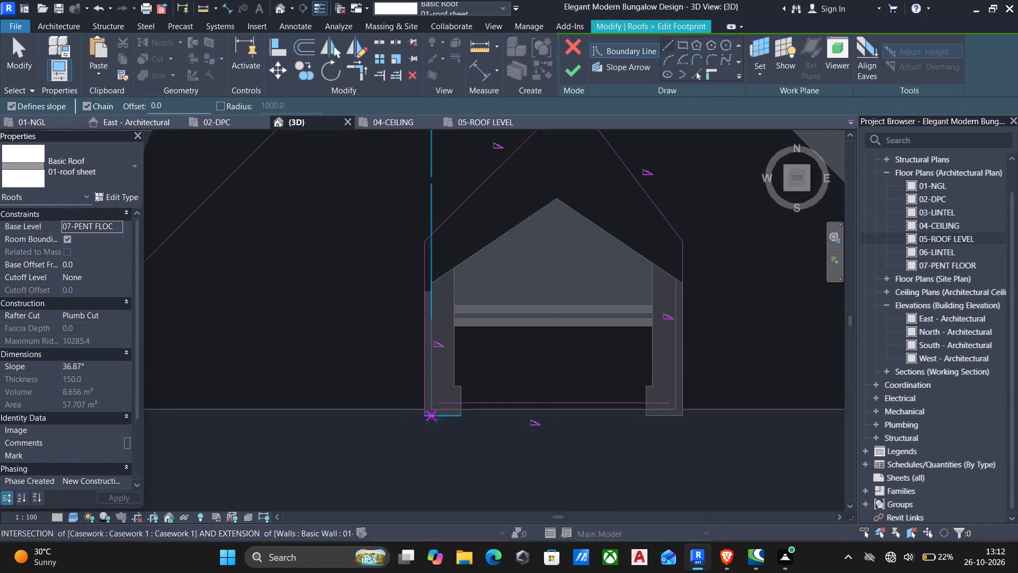
Draw a 7800 mm front boundary line between the side boundaries along the main roof's edge, and delete the old, shorter front line.
scroll(438, 419, "up", 4)
left_click(411, 403)
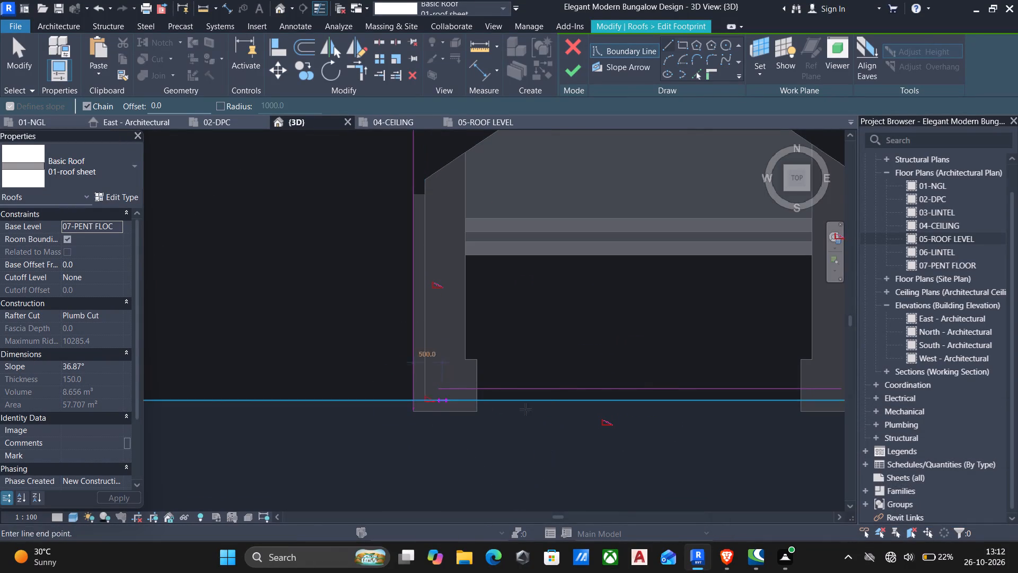
middle_click_drag(642, 416, 534, 426)
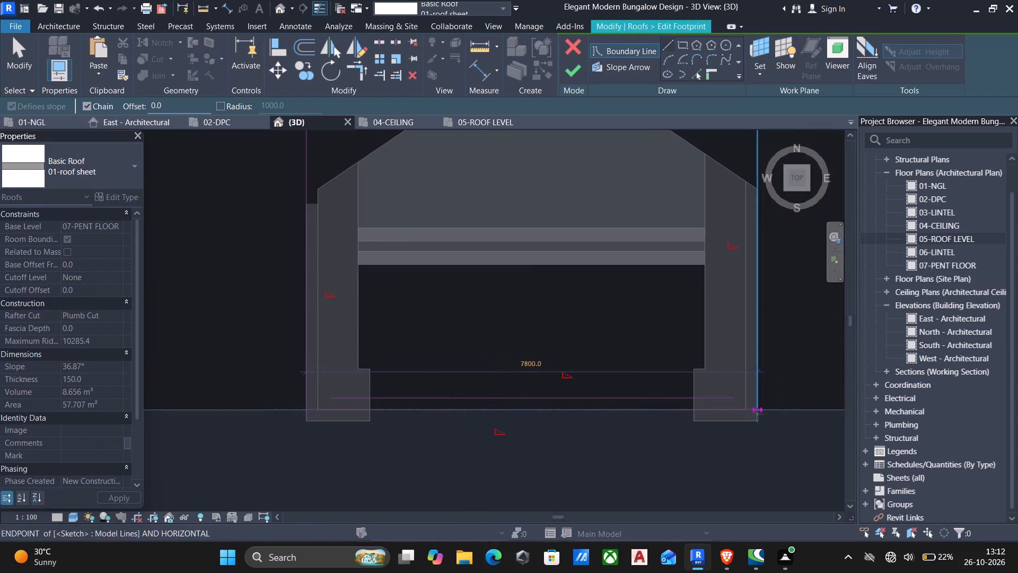
left_click(755, 410)
key("Escape")
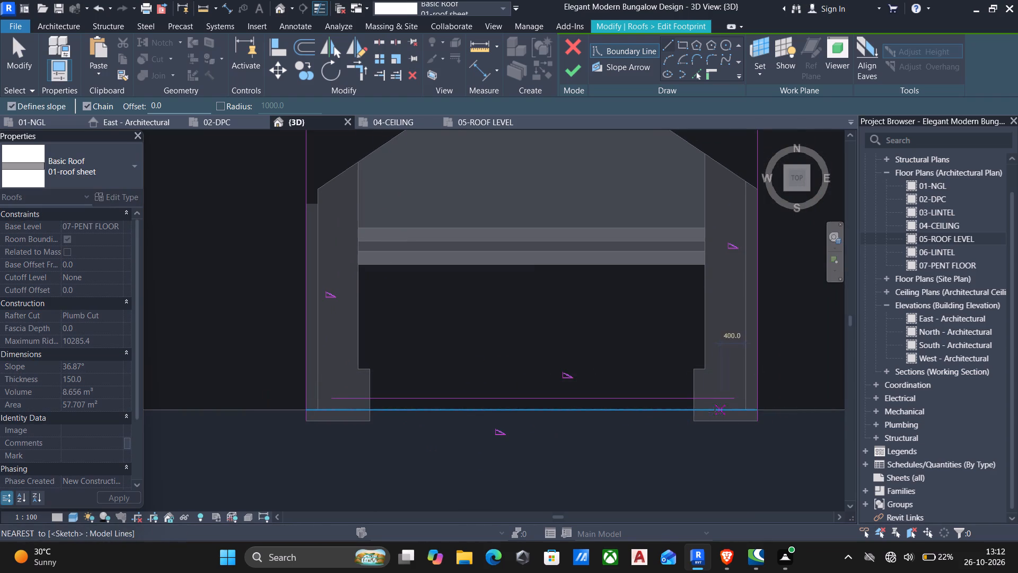
key("Escape")
left_click(675, 398)
key("Delete")
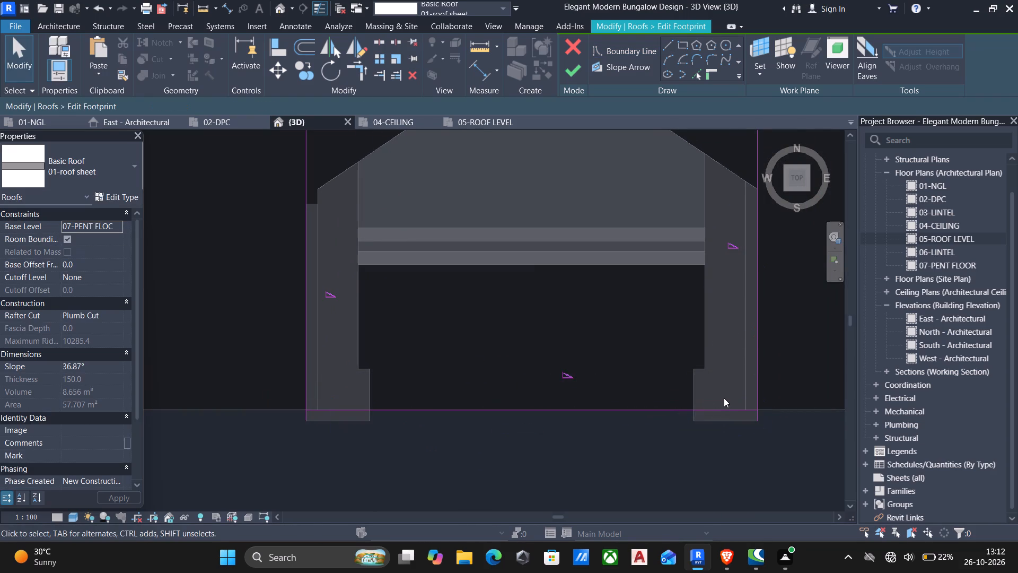
Trim both side boundary lines to the new front line at the corners and finish the dormer roof footprint.
type("tr")
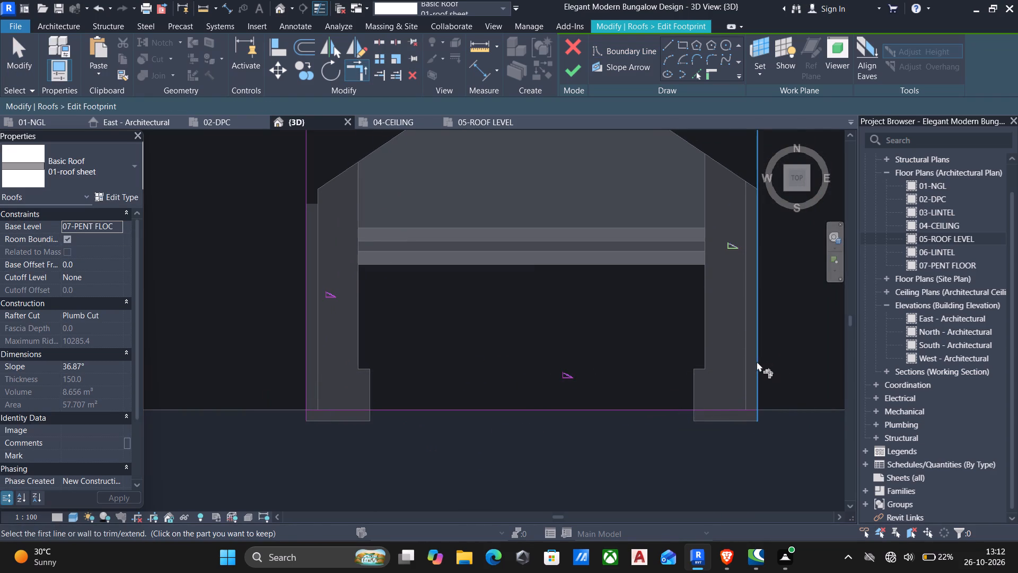
left_click(757, 361)
left_click(682, 408)
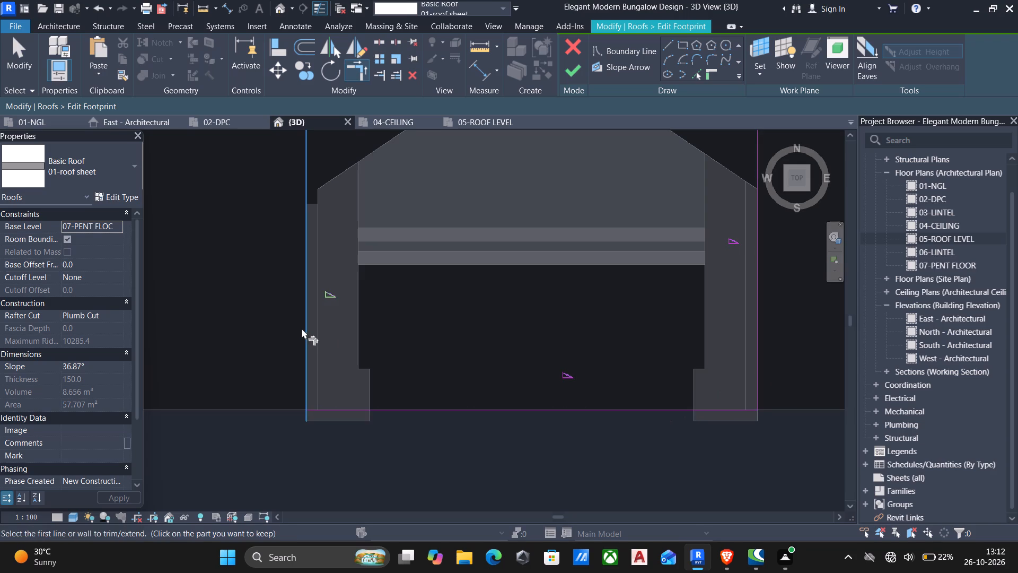
left_click(303, 328)
left_click(362, 406)
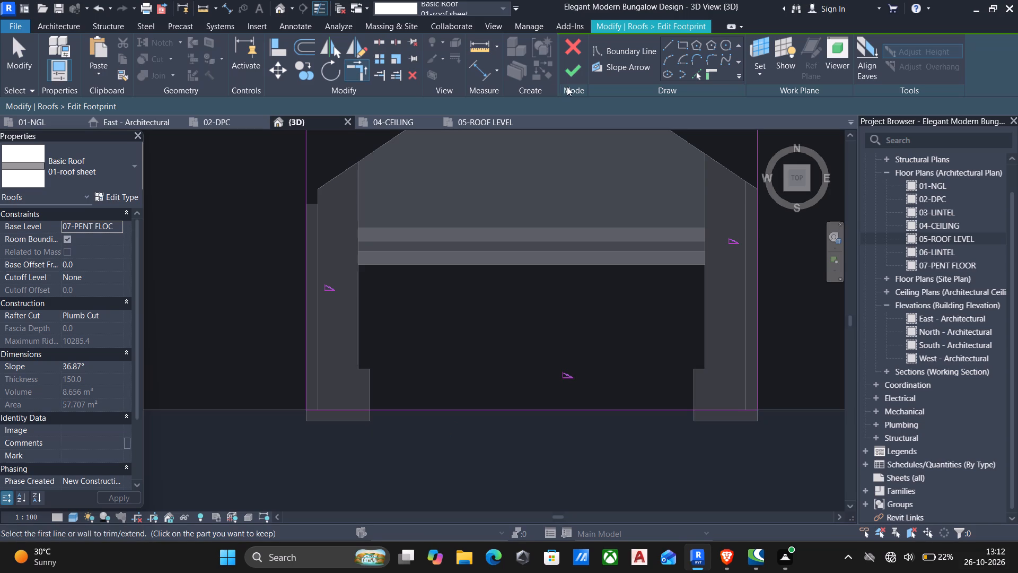
left_click(576, 73)
Examine the reshaped dormer roof from above and at oblique angles, including its junction with the main roof at the rear.
scroll(577, 276, "down", 8)
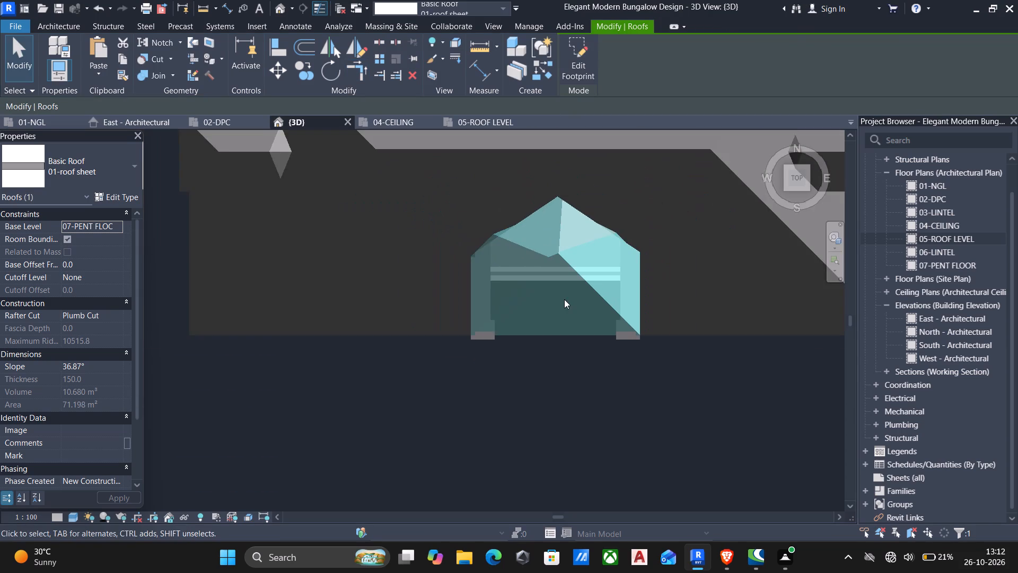
scroll(522, 256, "down", 4)
middle_click_drag(489, 301, 421, 0, "shift")
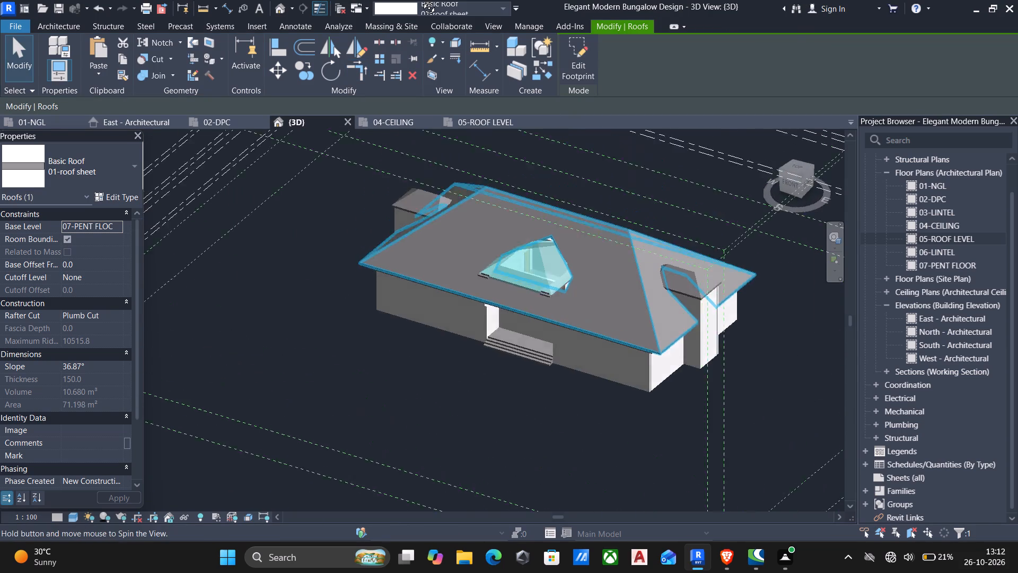
middle_click_drag(421, 0, 420, 0, "shift")
middle_click_drag(508, 289, 469, 299, "shift")
scroll(556, 267, "up", 6)
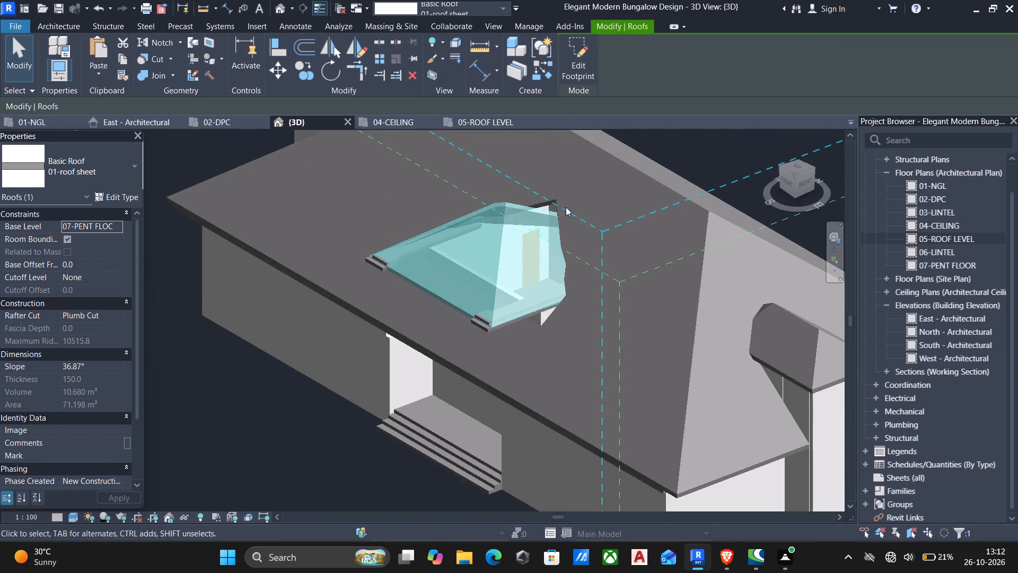
key("Escape")
scroll(564, 194, "up", 7)
middle_click_drag(496, 254, 613, 308)
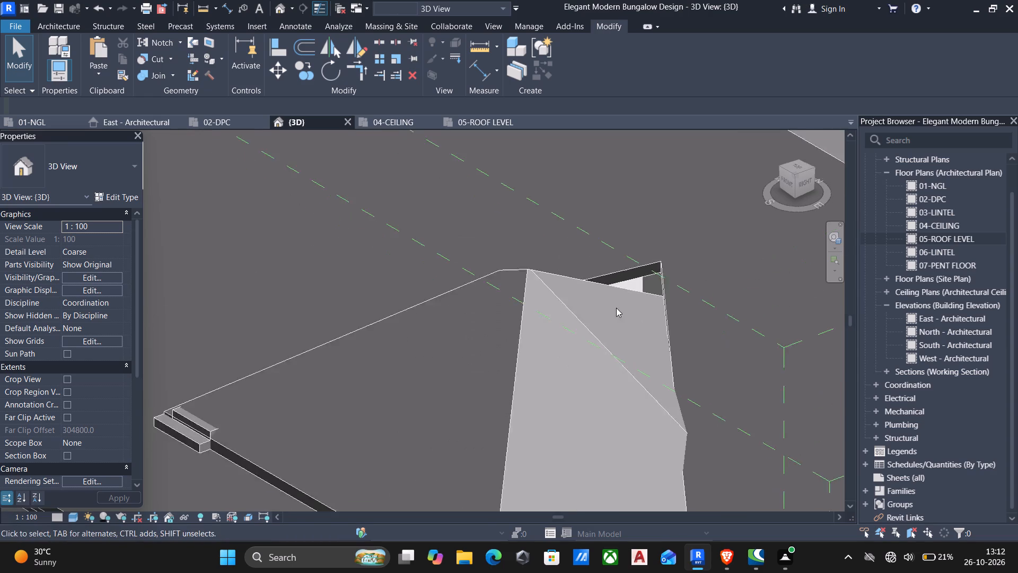
Examine the front dormer roof from below, the side, the front and above, including its junction with the main roof.
scroll(615, 308, "down", 2)
middle_click_drag(619, 305, 613, 116, "shift")
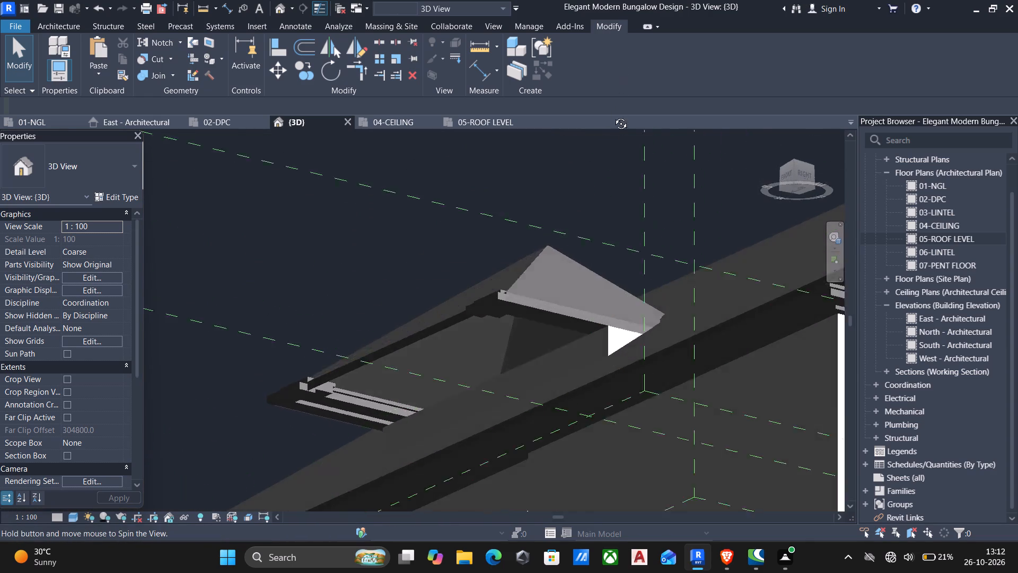
middle_click_drag(613, 116, 613, 176, "shift")
scroll(601, 248, "down", 6)
middle_click_drag(600, 262, 553, 155)
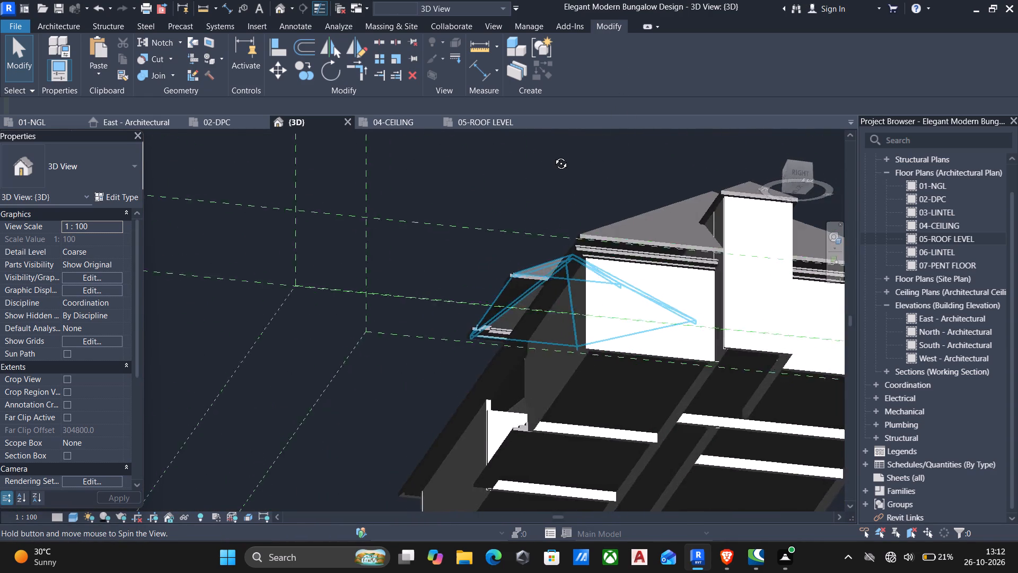
middle_click_drag(553, 155, 555, 231)
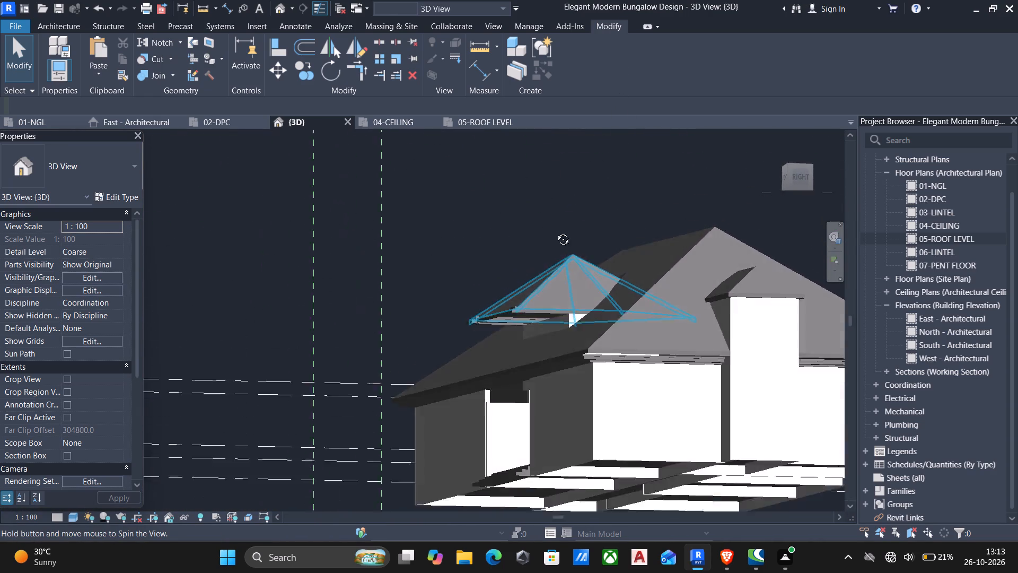
middle_click_drag(555, 231, 522, 330)
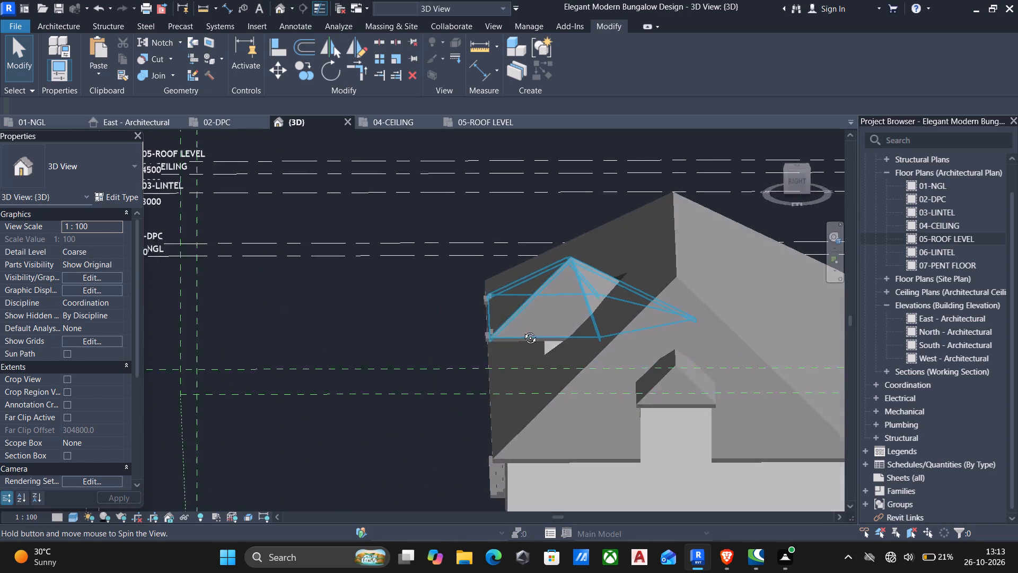
middle_click_drag(522, 330, 627, 296)
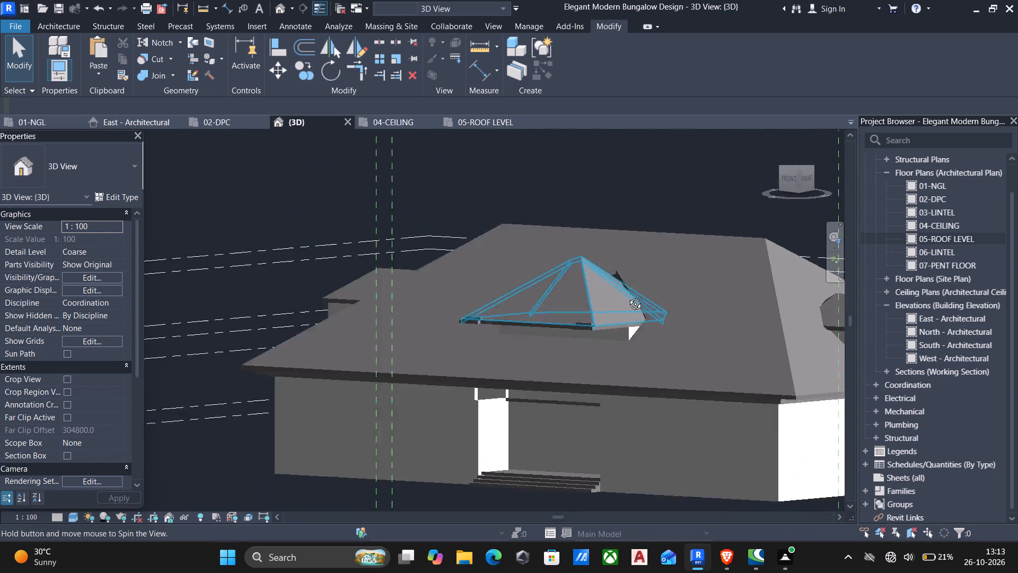
middle_click_drag(627, 296, 845, 389)
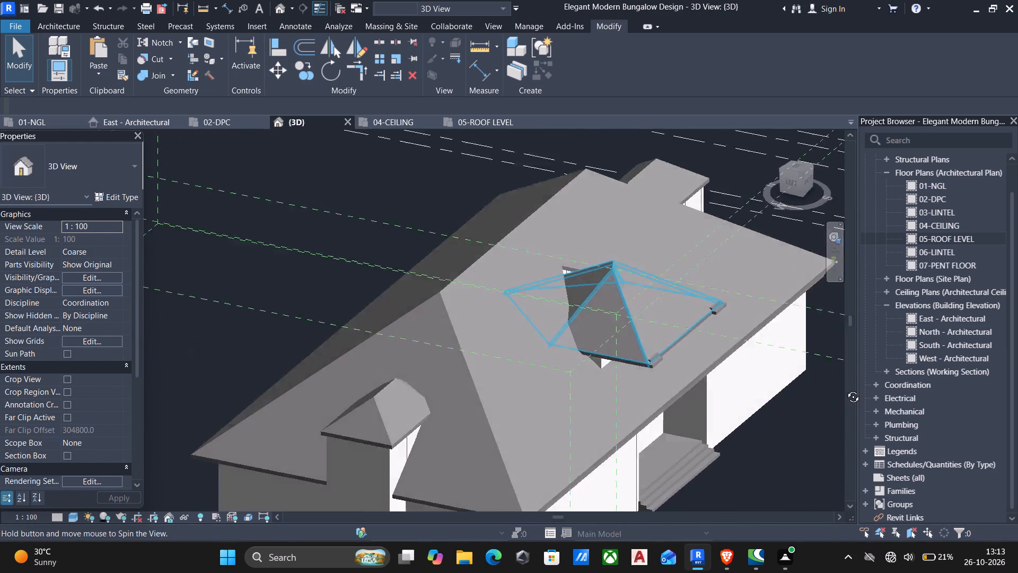
middle_click_drag(845, 389, 839, 415)
middle_click_drag(533, 254, 542, 380, "shift")
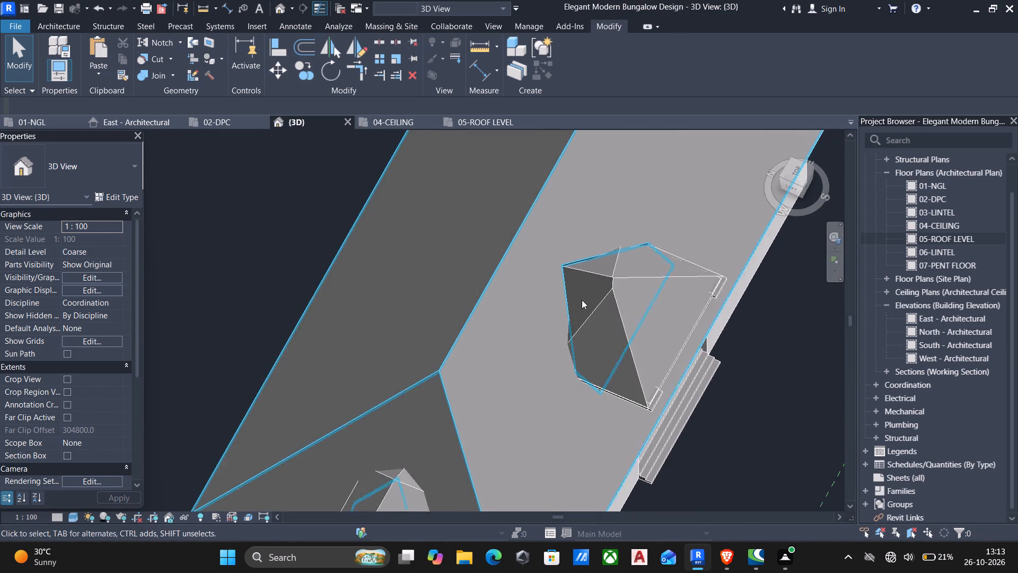
Open the front dormer roof's footprint to check its boundary from above, finish it unedited, and inspect the roof obliquely.
left_click(612, 286)
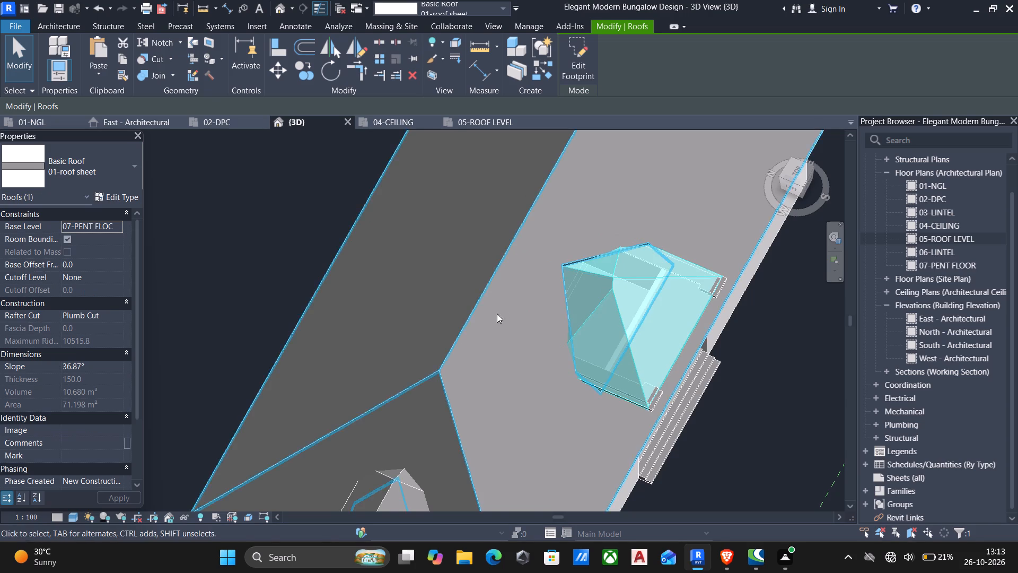
scroll(492, 330, "down", 1)
middle_click_drag(499, 336, 505, 246)
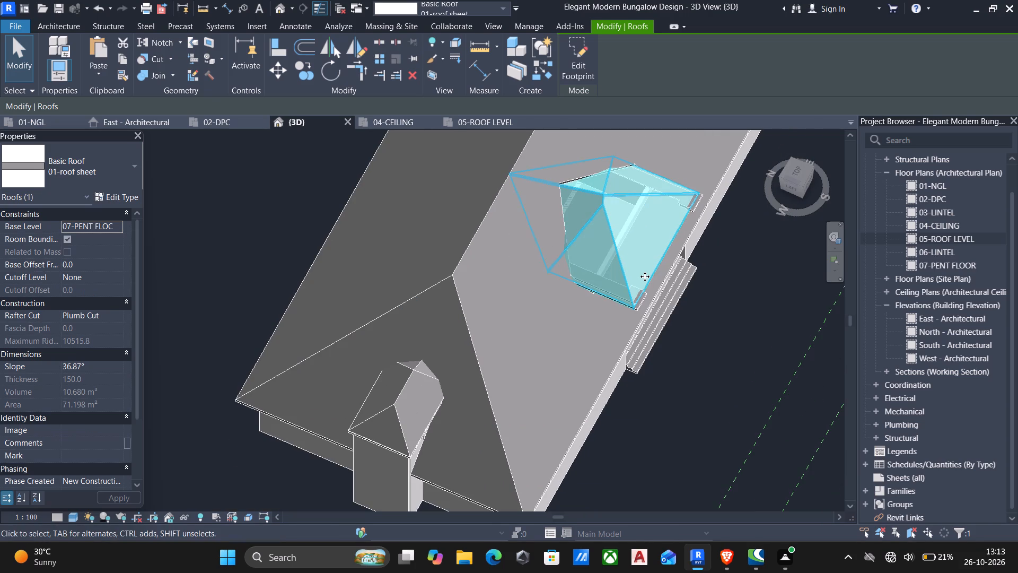
left_click(576, 49)
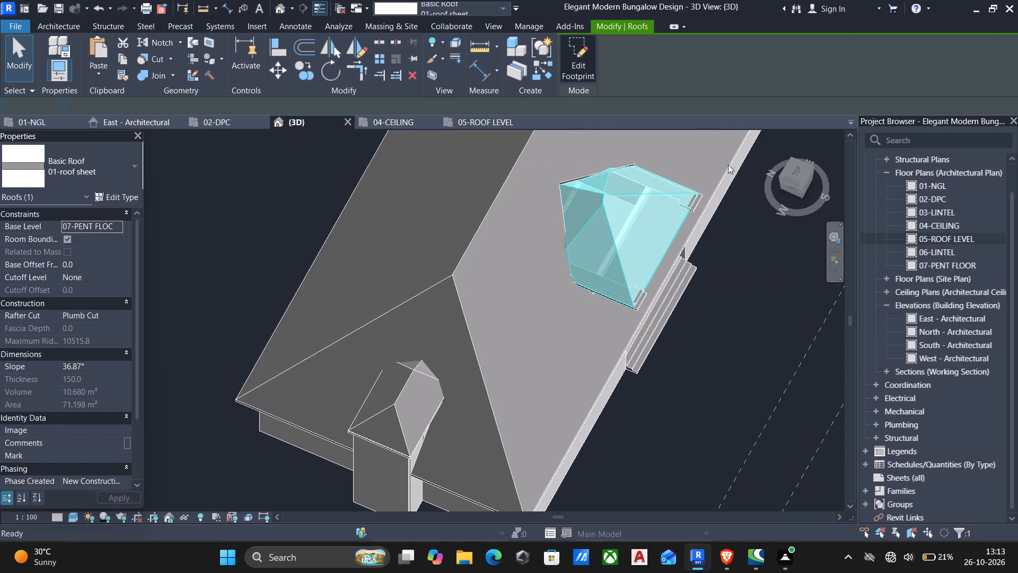
left_click(801, 171)
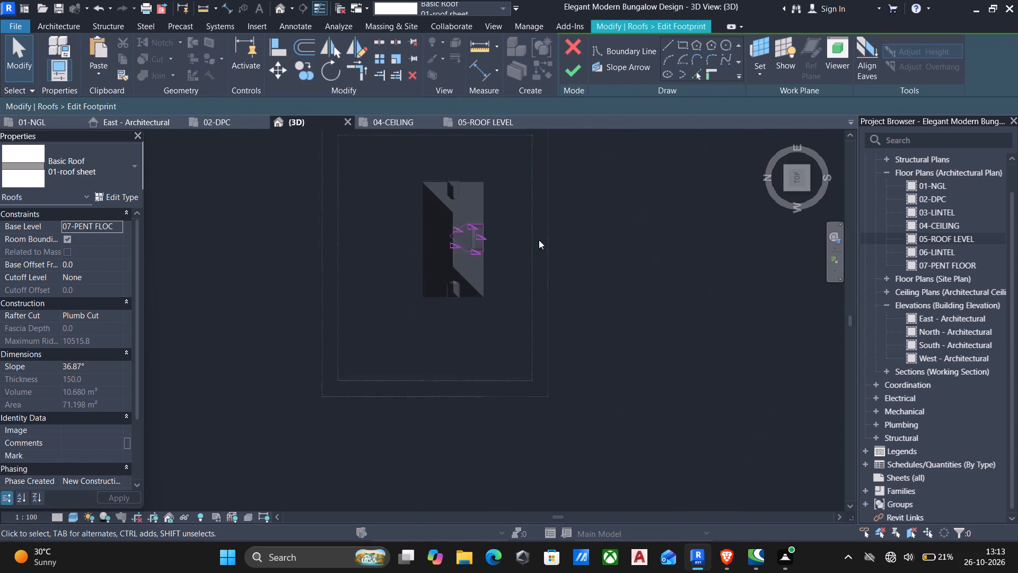
scroll(473, 268, "up", 5)
scroll(415, 352, "up", 8)
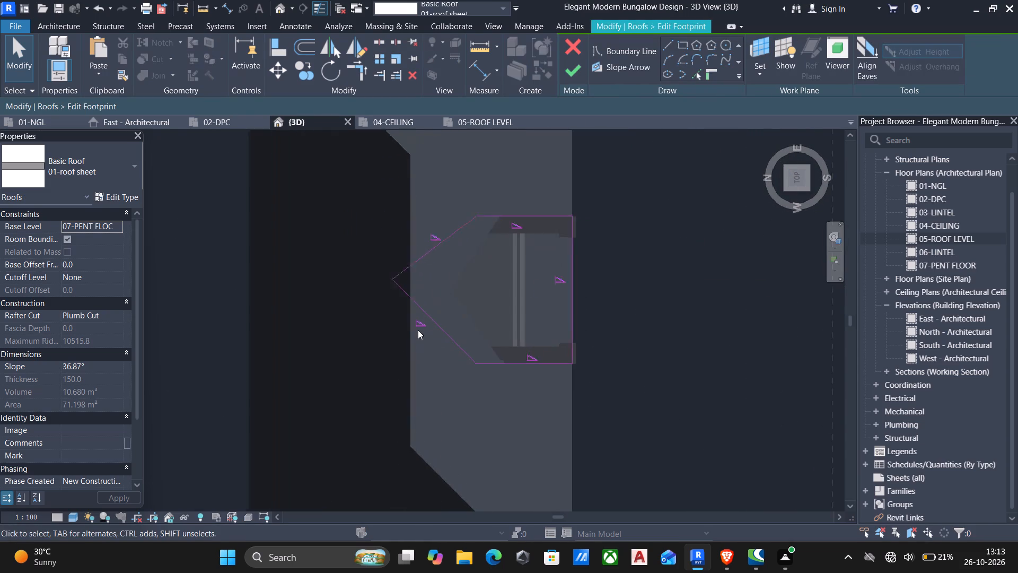
scroll(418, 330, "up", 1)
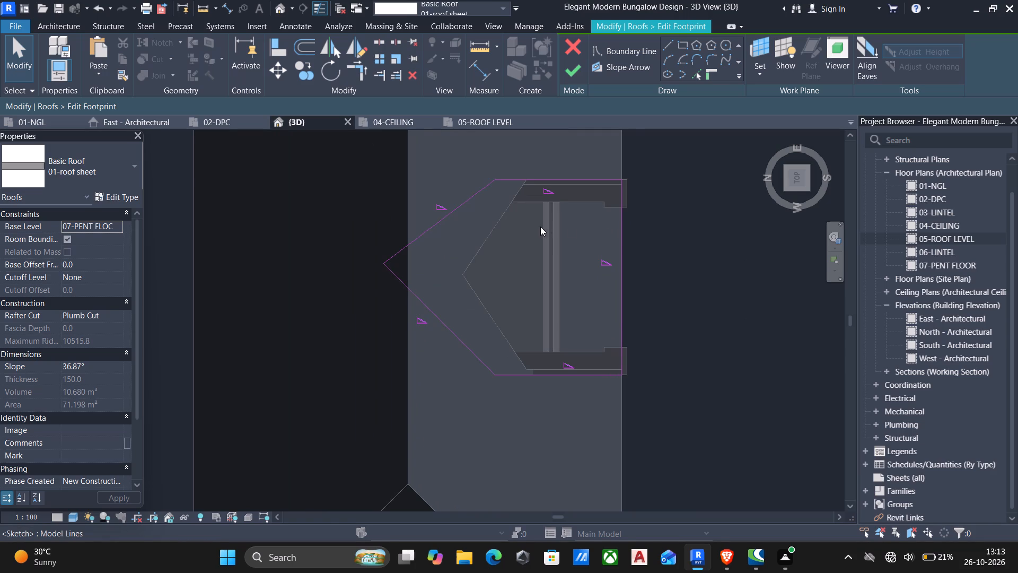
middle_click_drag(533, 227, 570, 270)
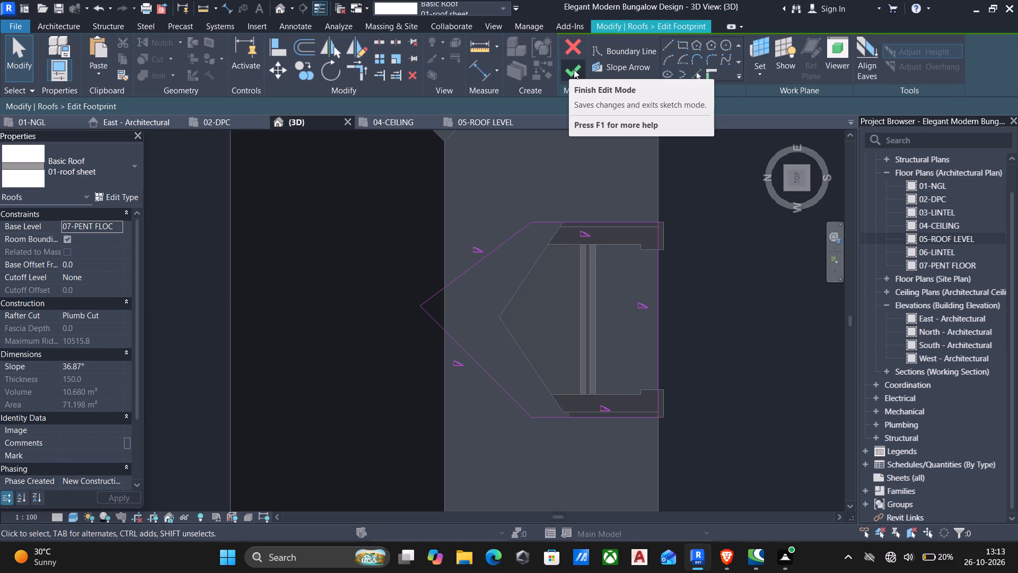
left_click(574, 70)
scroll(429, 346, "down", 1)
middle_click_drag(433, 348, 426, 348, "shift")
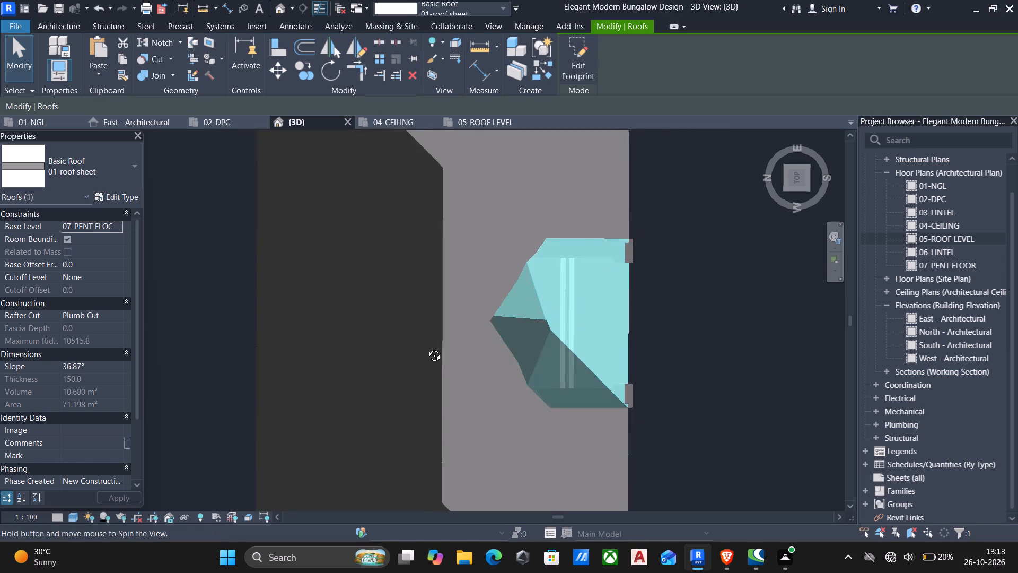
middle_click_drag(426, 348, 291, 25, "shift")
middle_click_drag(472, 287, 364, 313)
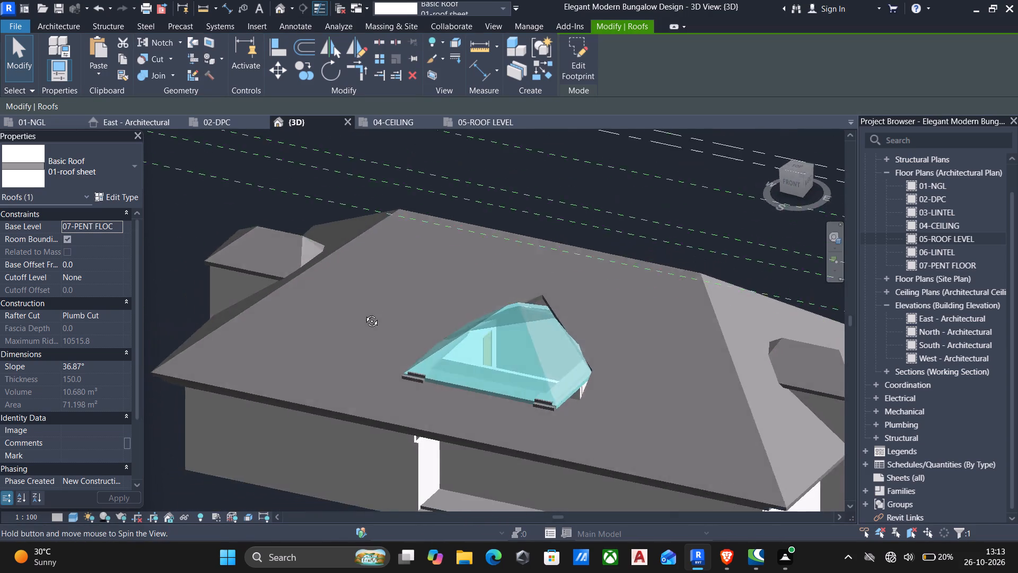
middle_click_drag(364, 313, 506, 299)
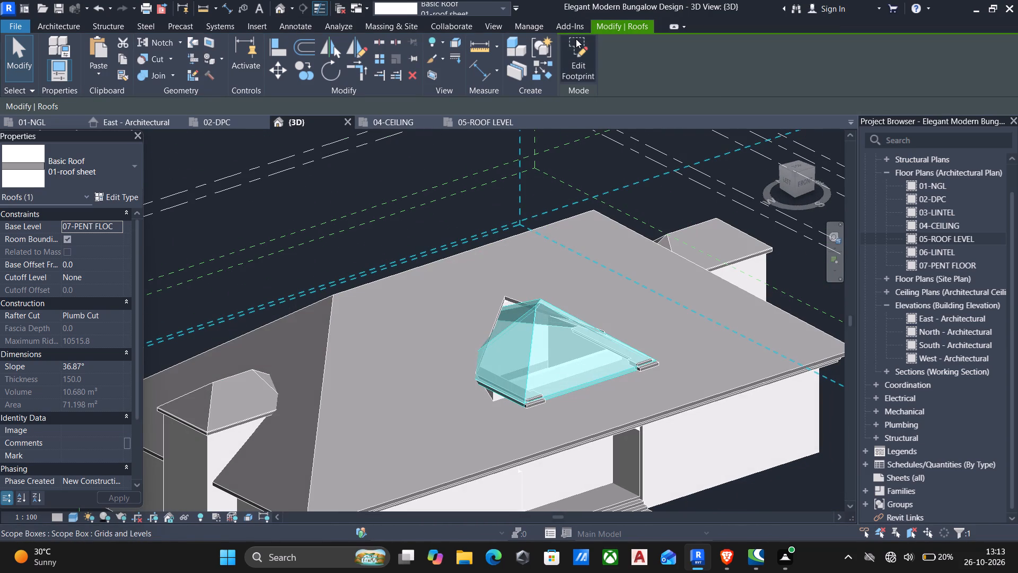
Reopen the front dormer roof's footprint and delete all five of its boundary lines.
left_click(576, 45)
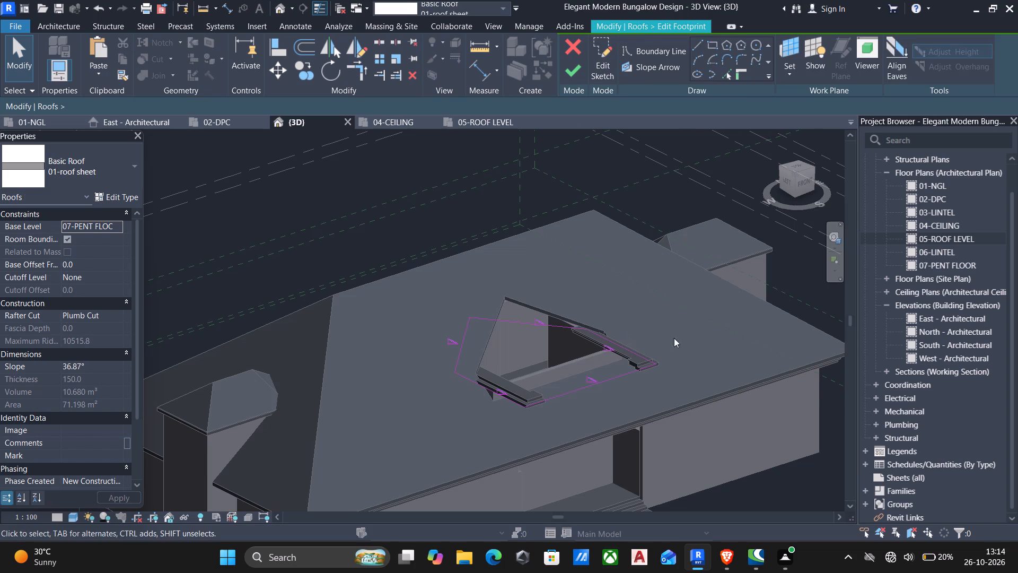
left_click(798, 162)
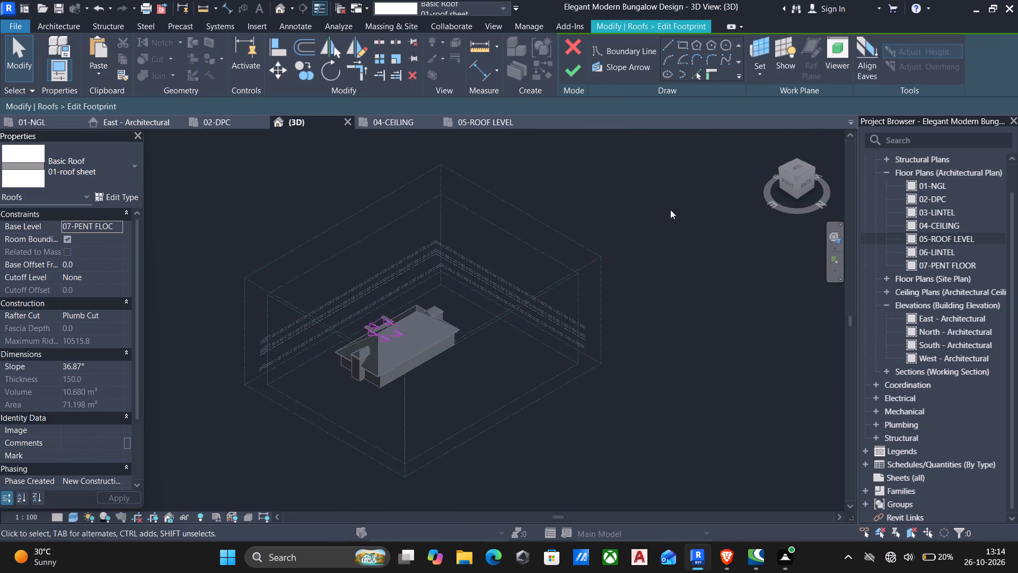
scroll(651, 240, "down", 2)
middle_click_drag(648, 246, 940, 254, "shift")
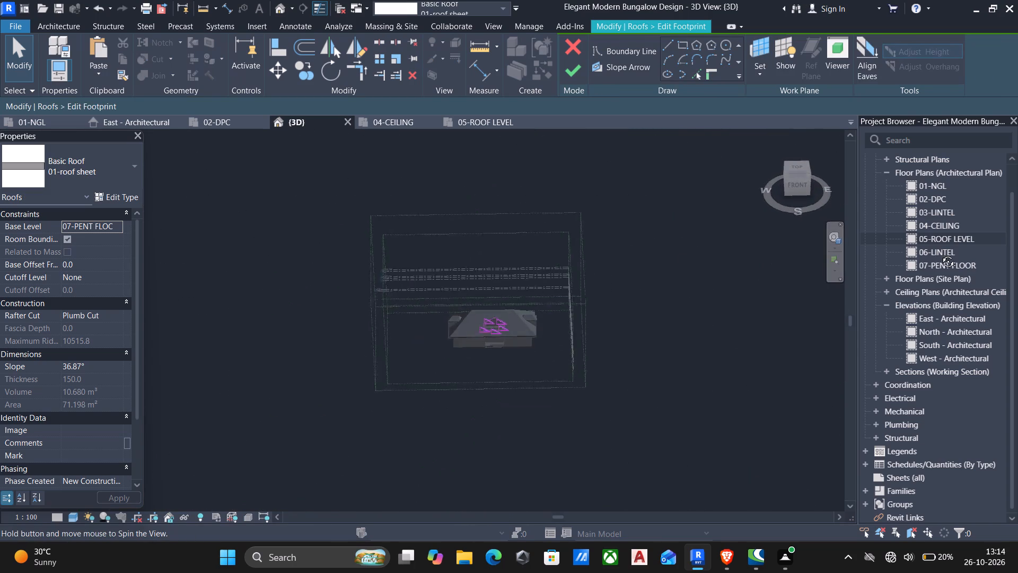
middle_click_drag(940, 254, 940, 372, "shift")
middle_click_drag(723, 289, 698, 344, "shift")
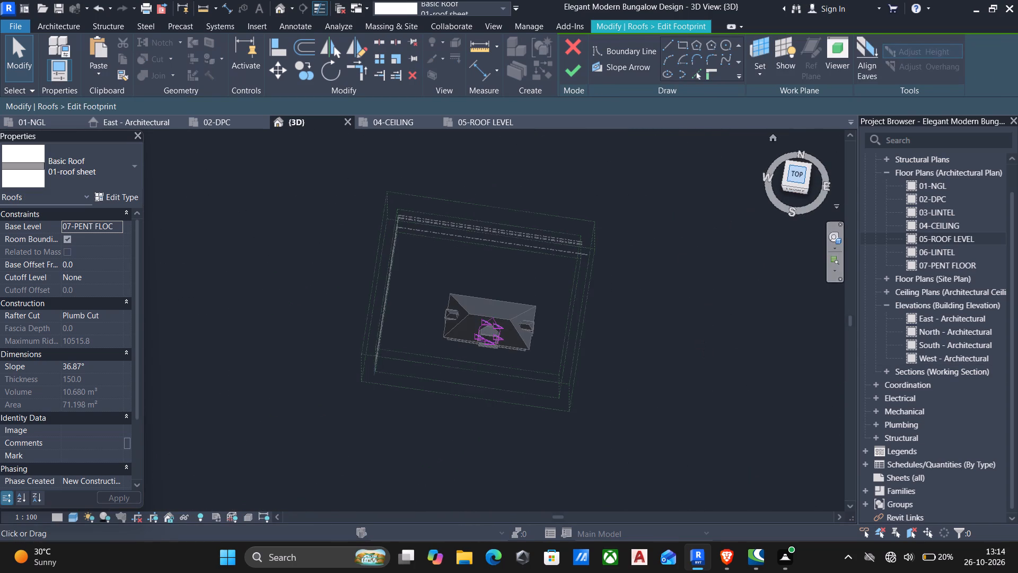
left_click(795, 175)
scroll(445, 368, "up", 6)
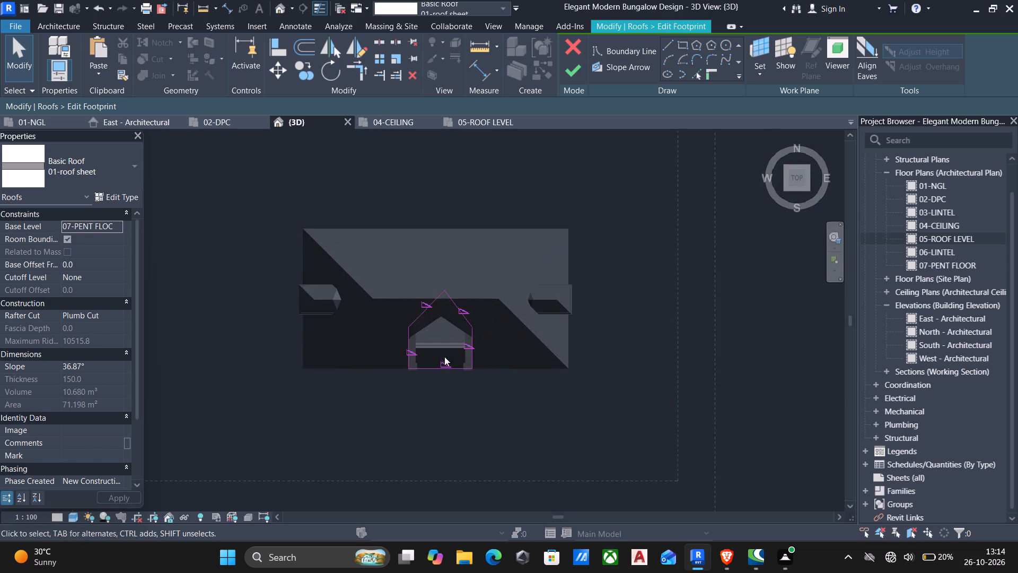
scroll(442, 351, "up", 4)
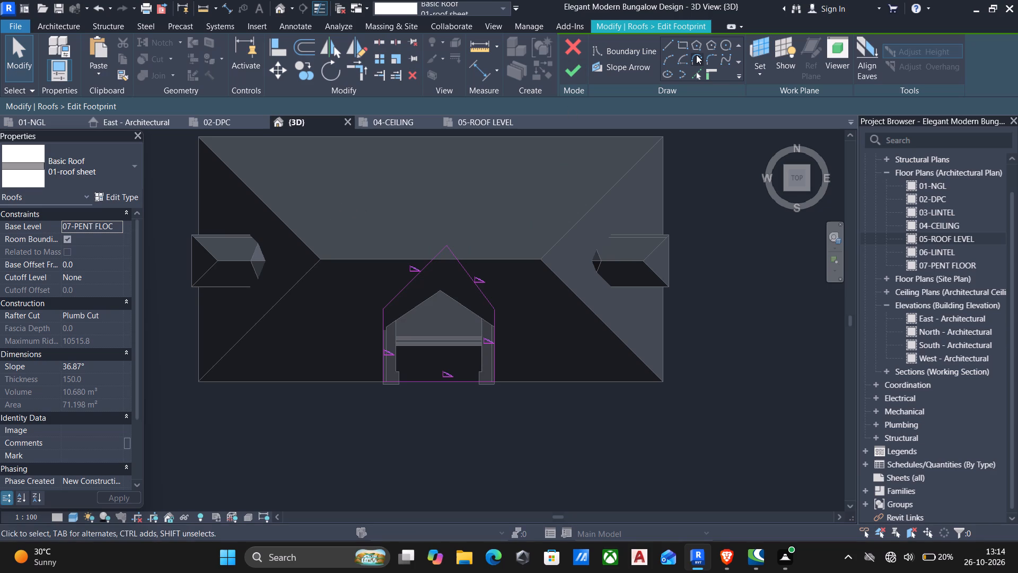
middle_click_drag(342, 298, 370, 255)
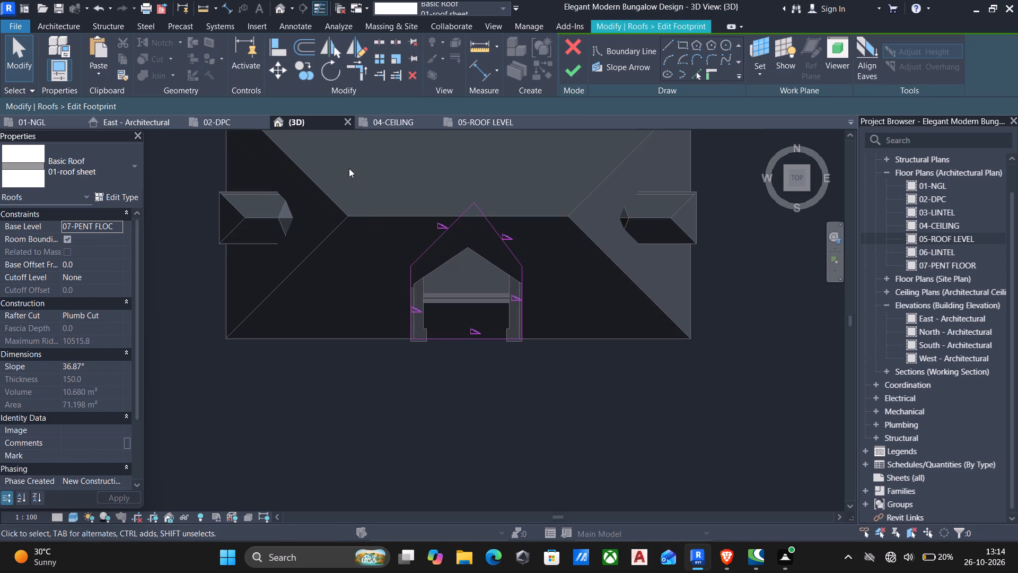
left_click_drag(349, 168, 576, 374)
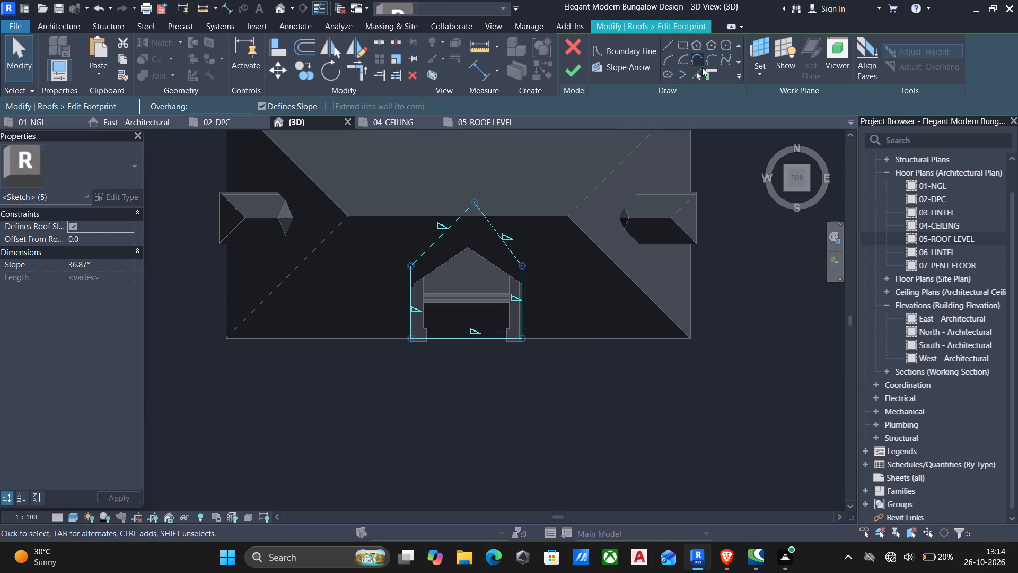
key("Delete")
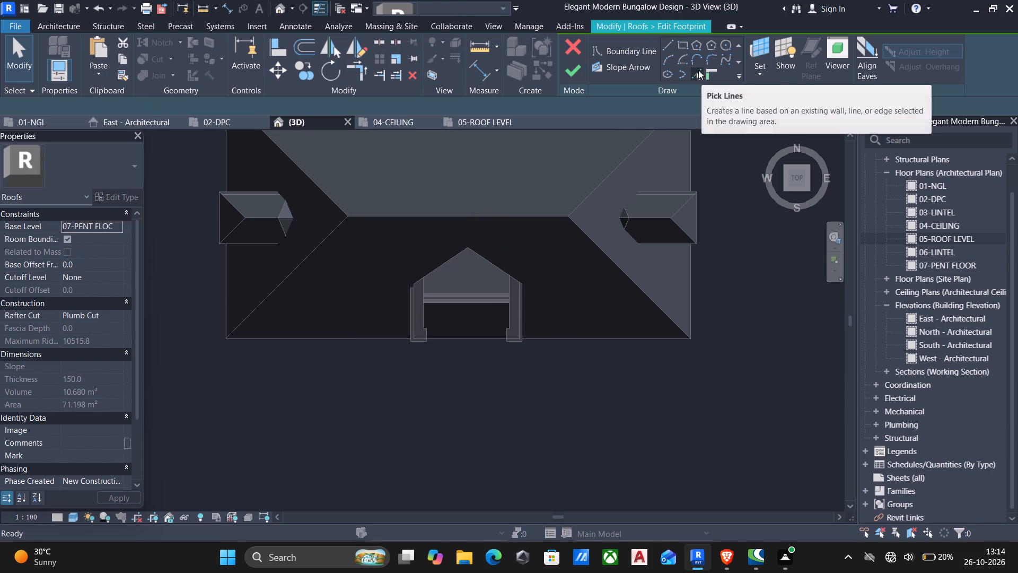
Pick the outer edges of the dormer's east and west mouldings as slope-defining side boundary lines.
left_click(698, 70)
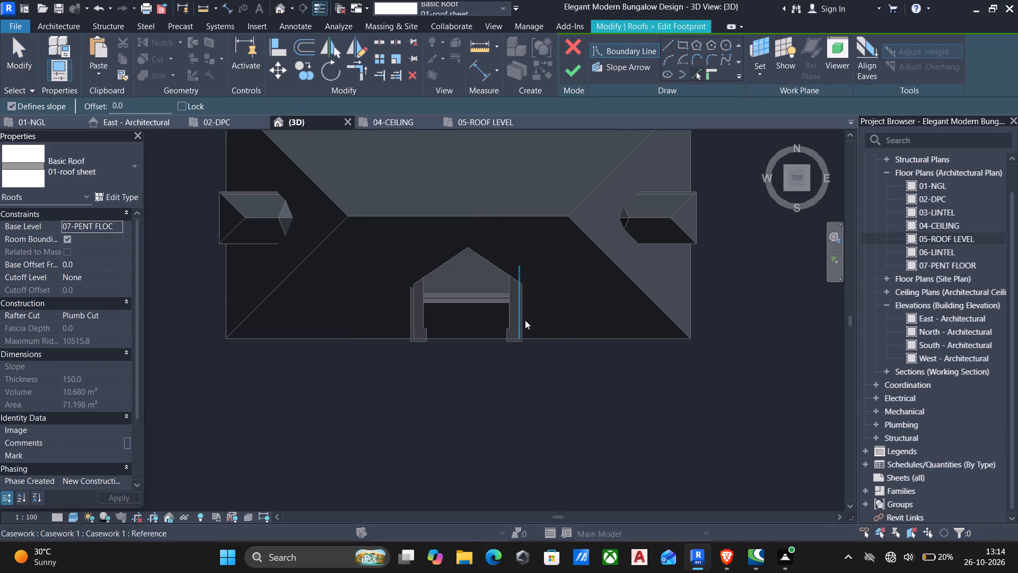
scroll(529, 319, "up", 4)
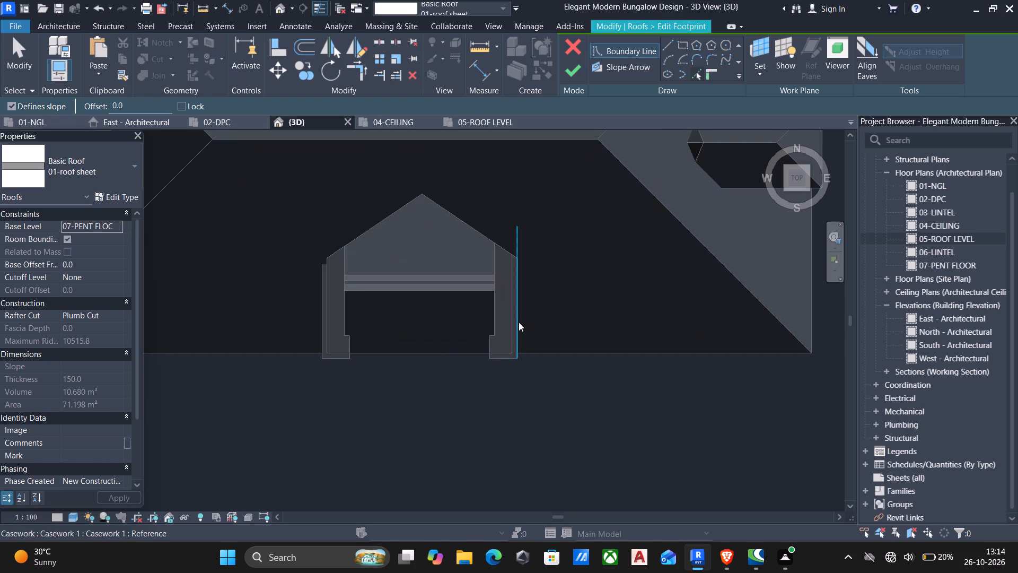
left_click(519, 322)
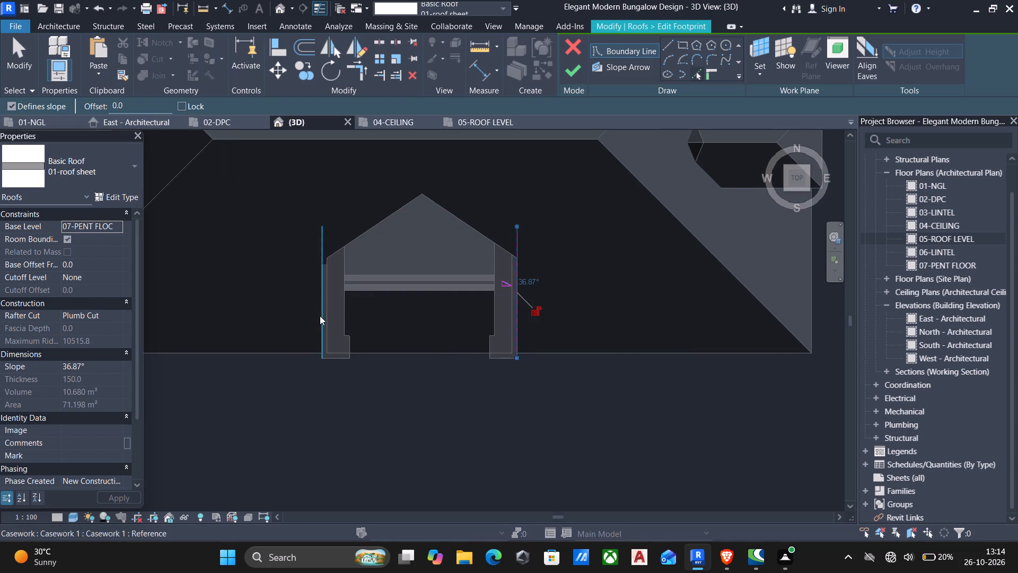
left_click(320, 316)
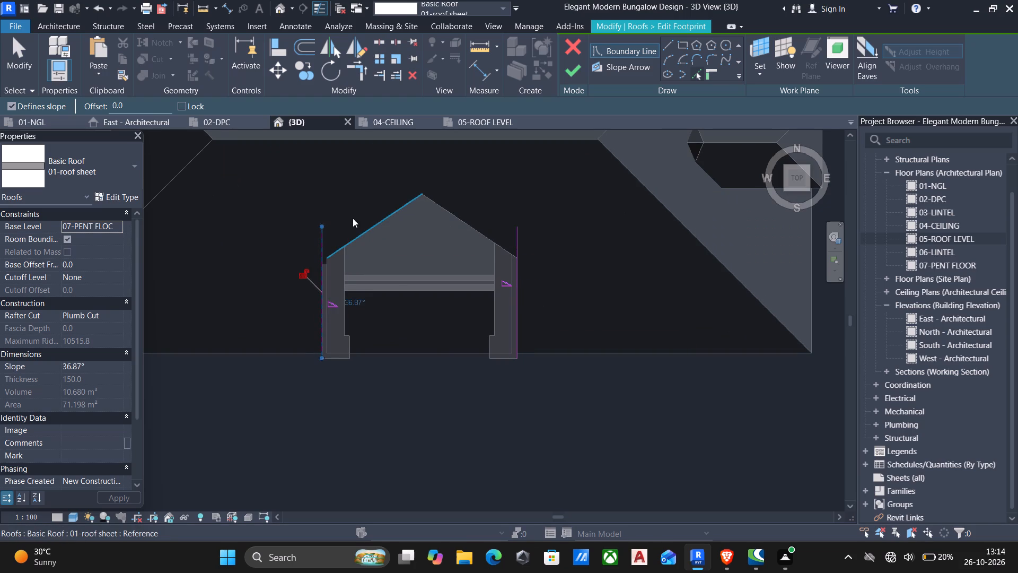
Draw a rear diagonal about 7867 mm long at 45° from the west boundary's end and connect its apex to the east boundary's end.
left_click(665, 43)
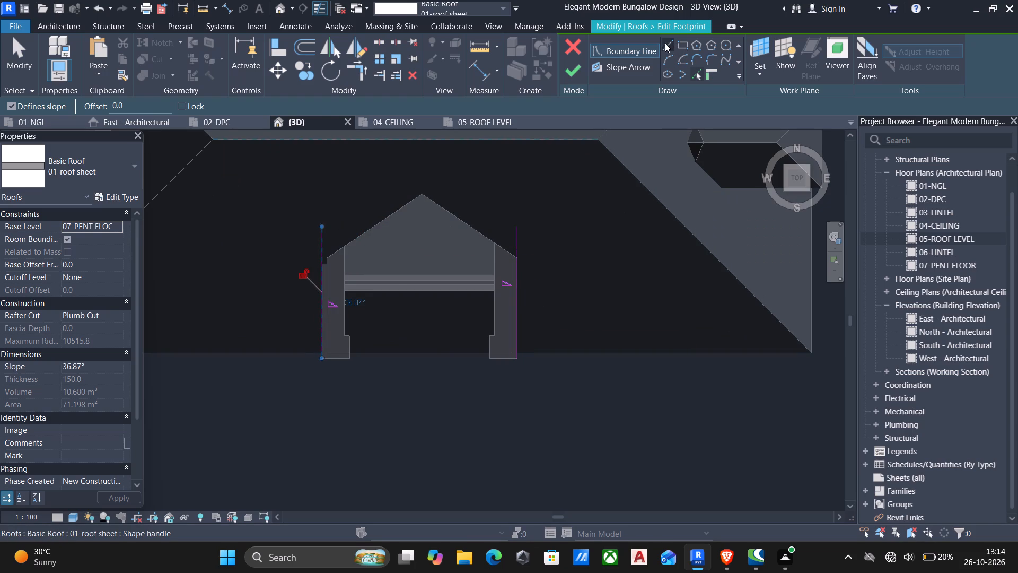
middle_click_drag(410, 223, 478, 361)
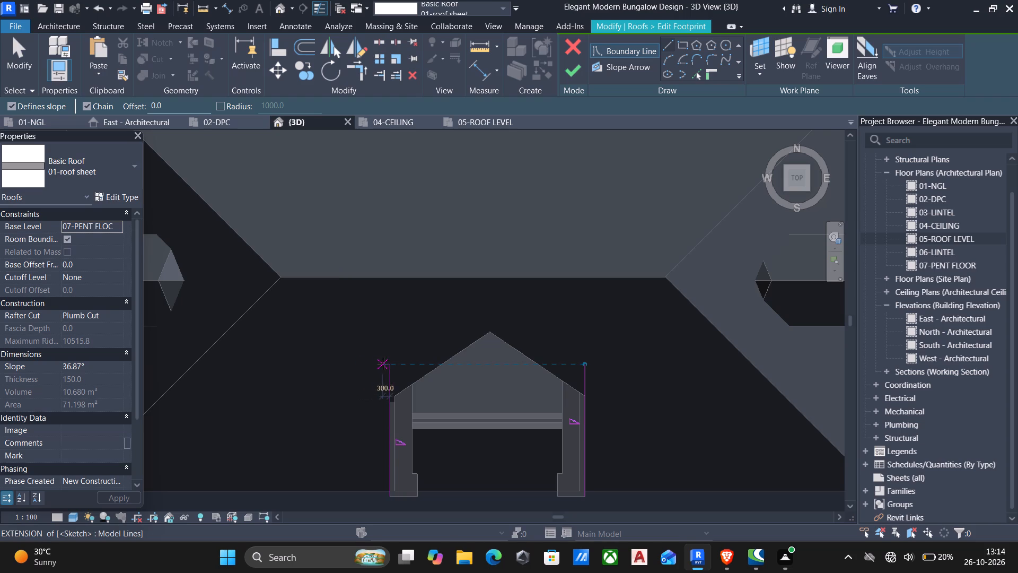
left_click(388, 364)
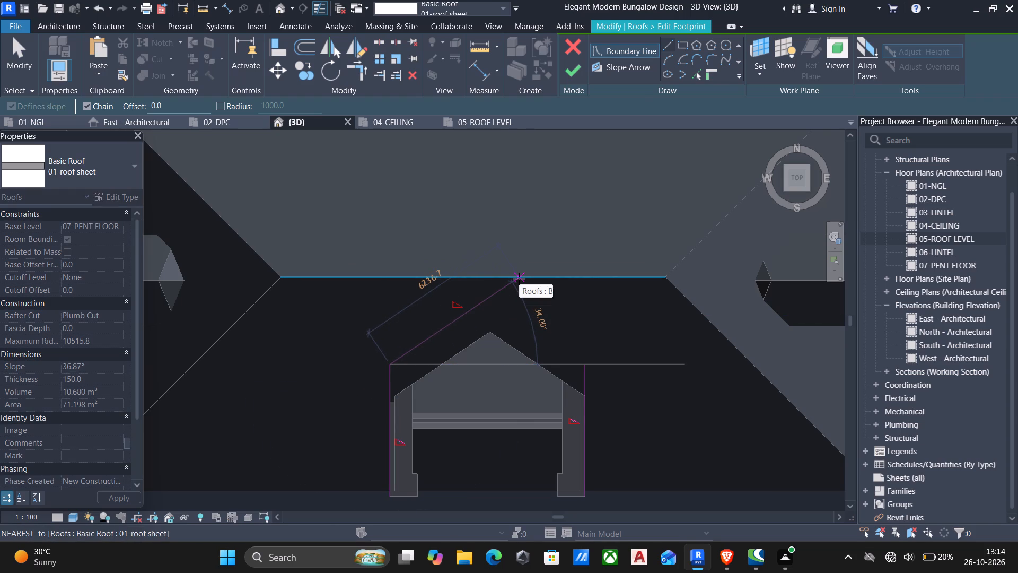
left_click(523, 226)
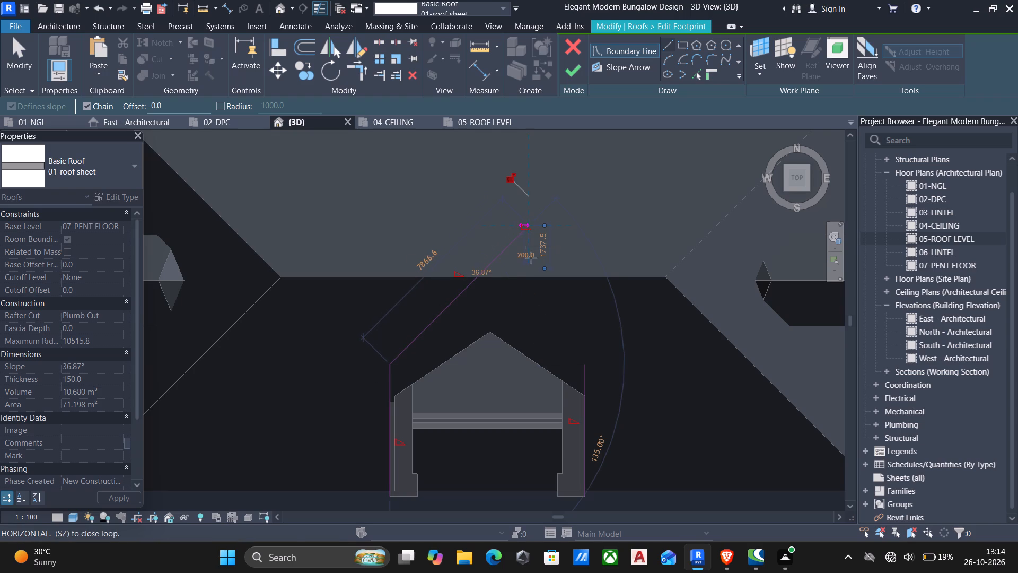
left_click(587, 367)
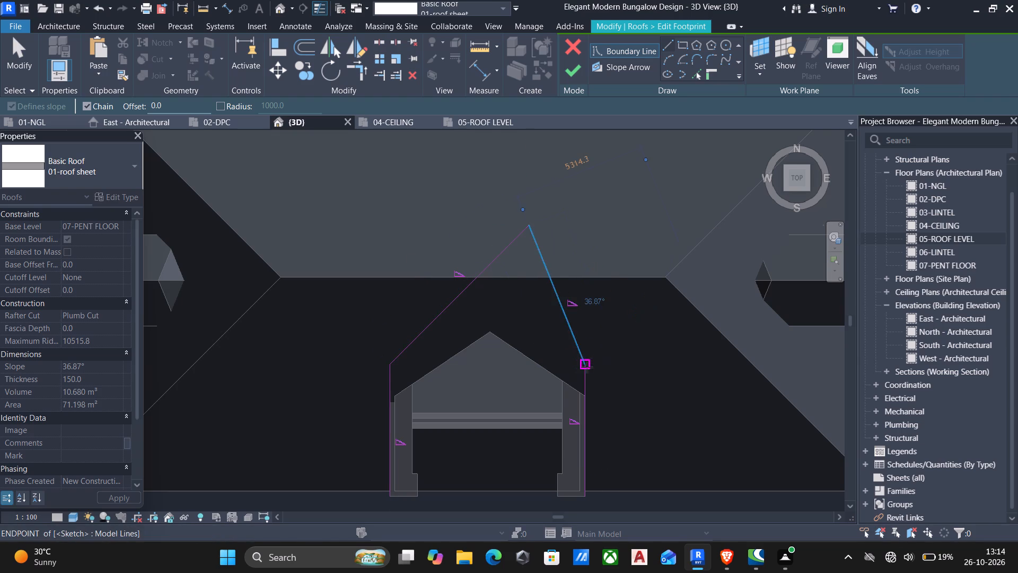
Delete the rear boundary line that joins the apex to the east side boundary of the dormer roof footprint.
key("Escape")
key("Escape")
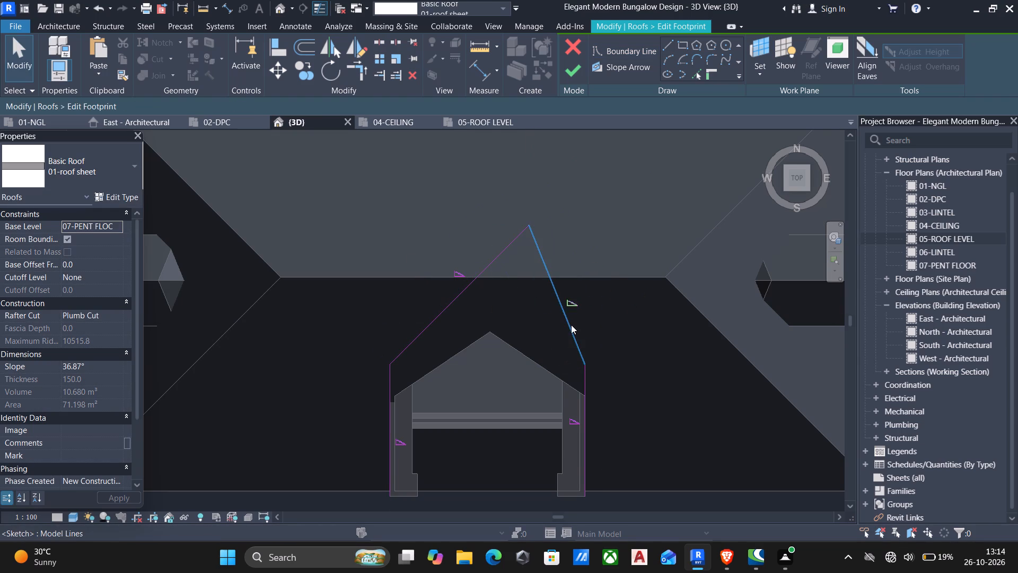
left_click(571, 325)
key("Delete")
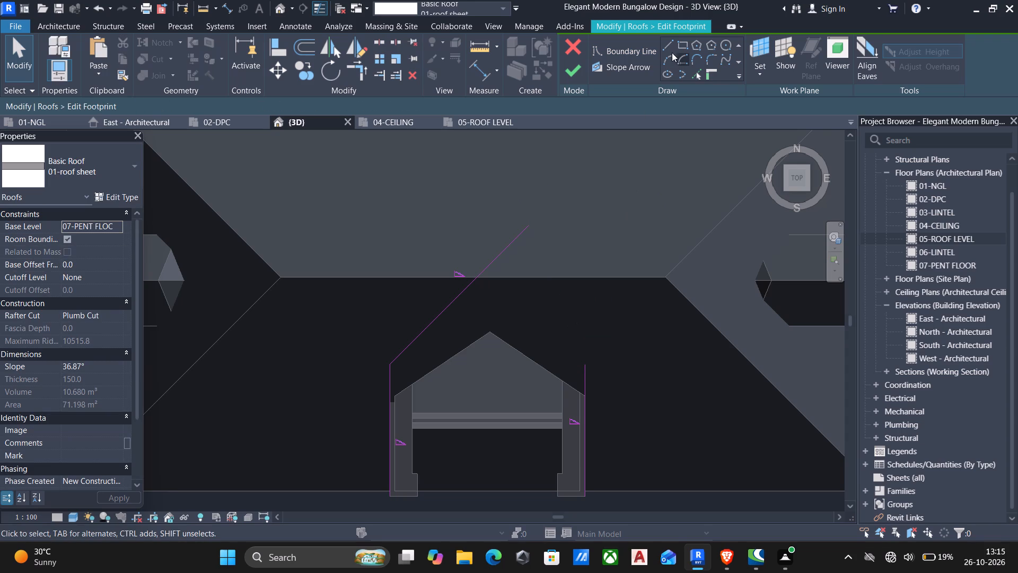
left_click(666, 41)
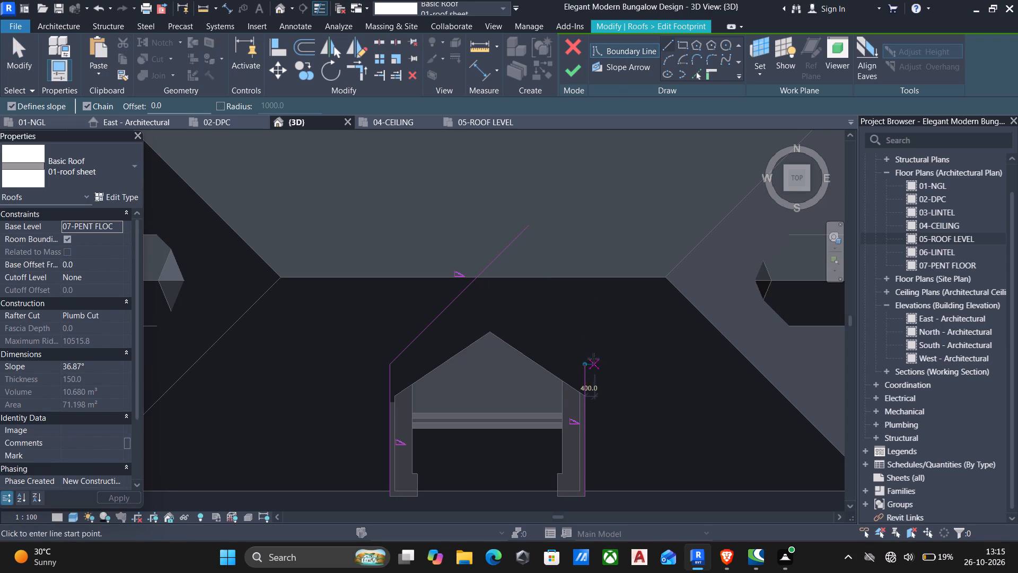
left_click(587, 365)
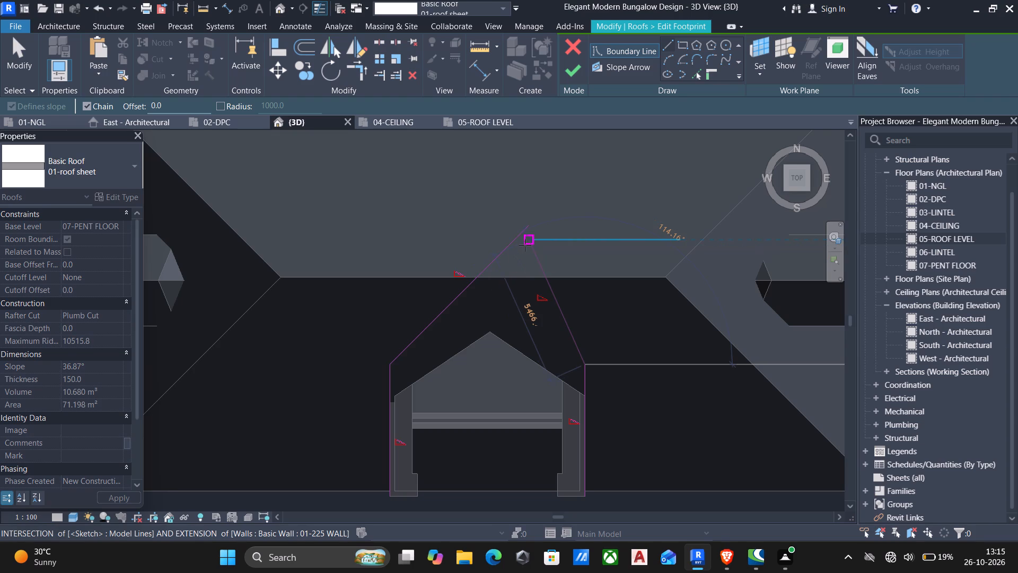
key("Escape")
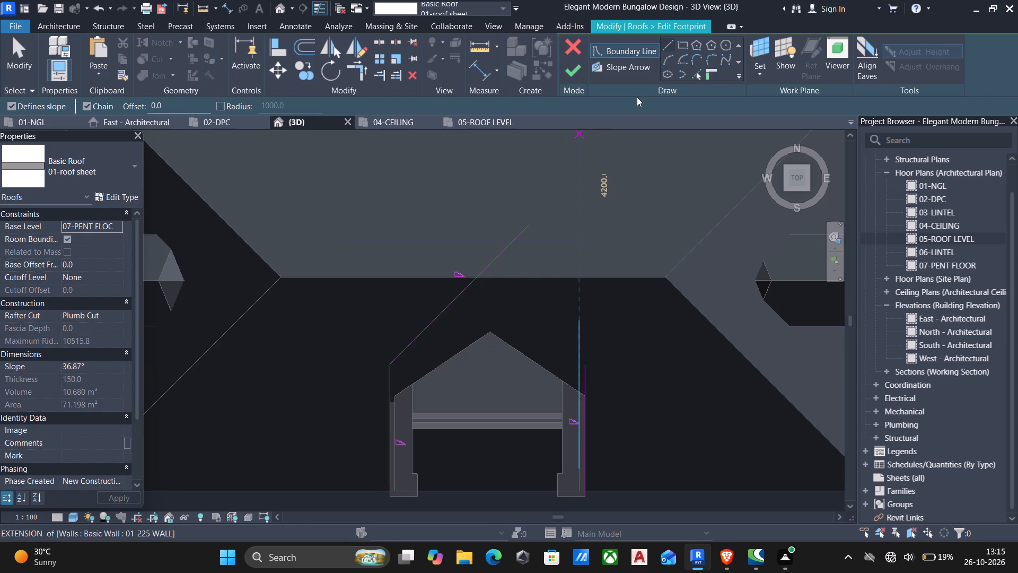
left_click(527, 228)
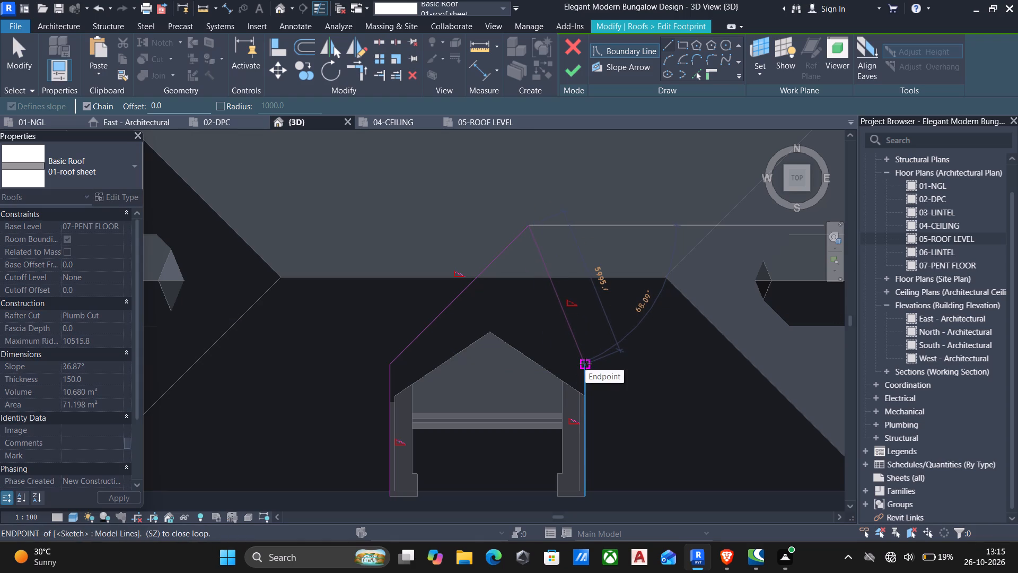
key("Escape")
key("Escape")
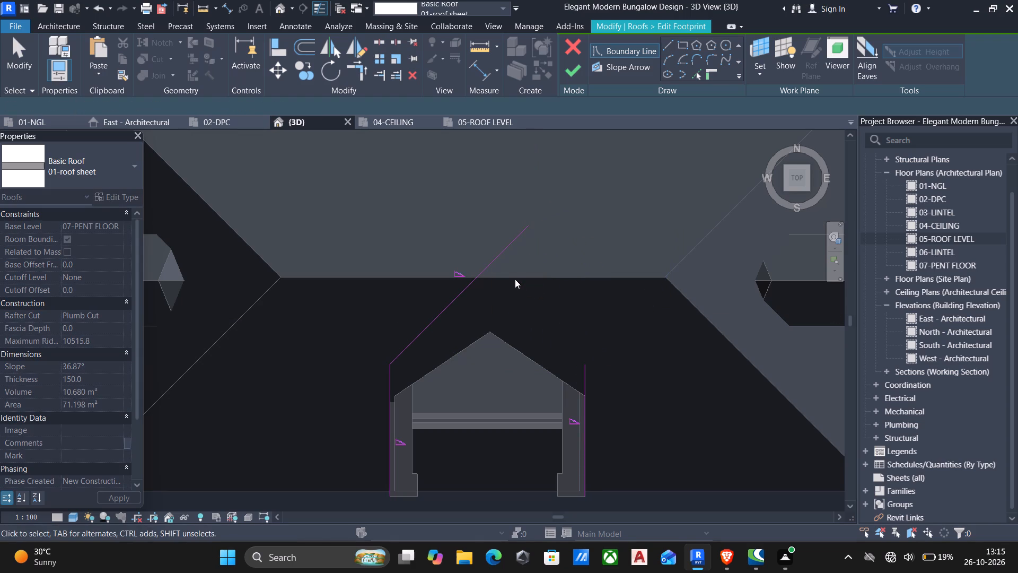
Delete the remaining rear diagonal boundary line that rises from the west side boundary.
left_click_drag(514, 279, 453, 231)
key("Delete")
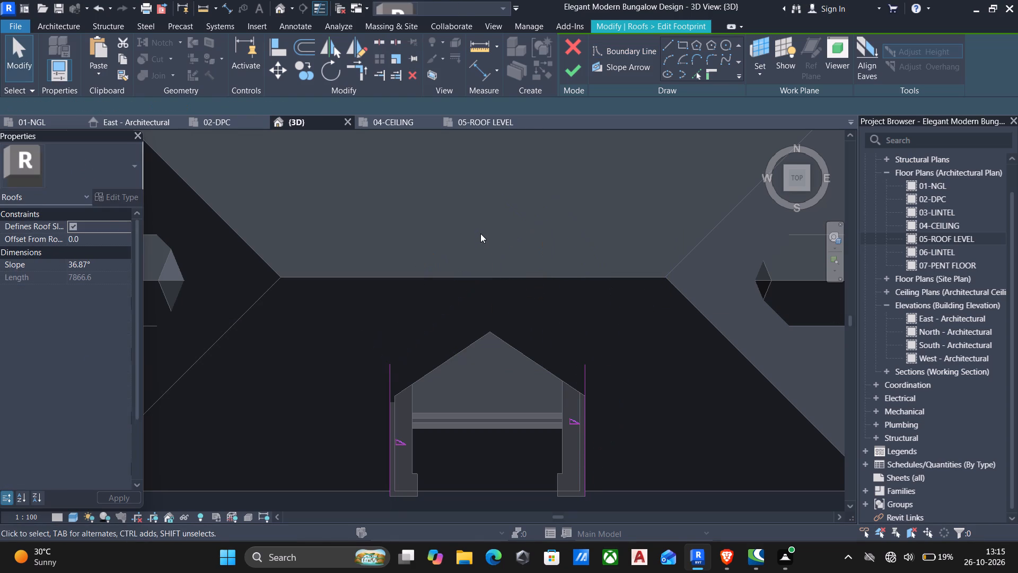
Draw a slope-defining rear diagonal about 7053 mm long at 45° from the west boundary's end, and connect its apex to the east boundary's end.
left_click(664, 43)
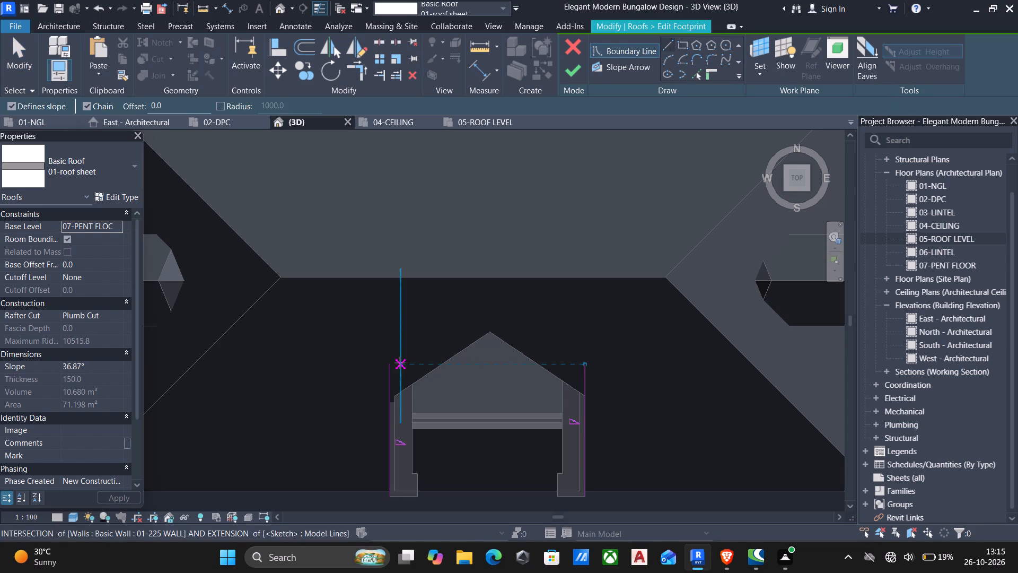
left_click(390, 363)
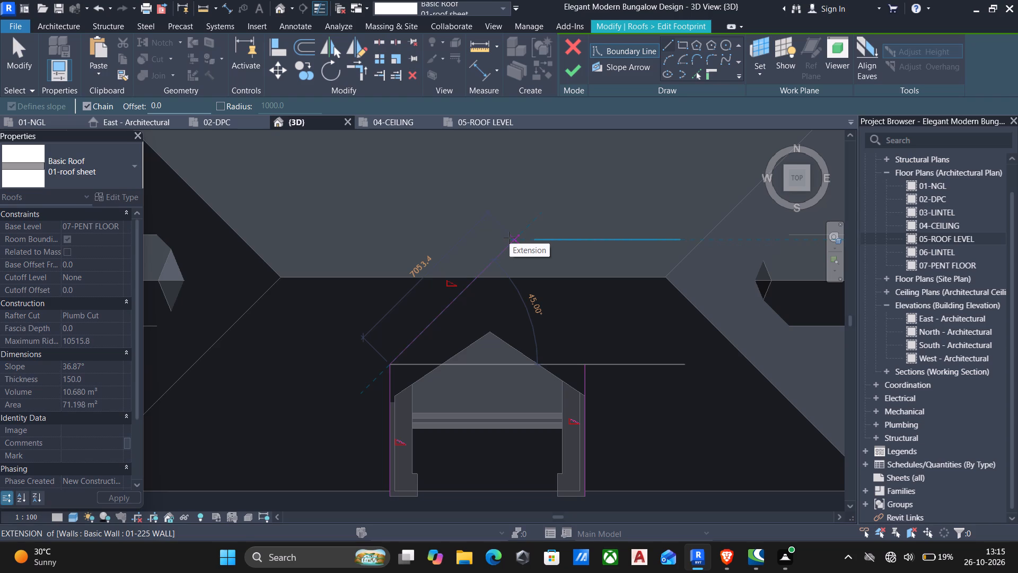
left_click(510, 238)
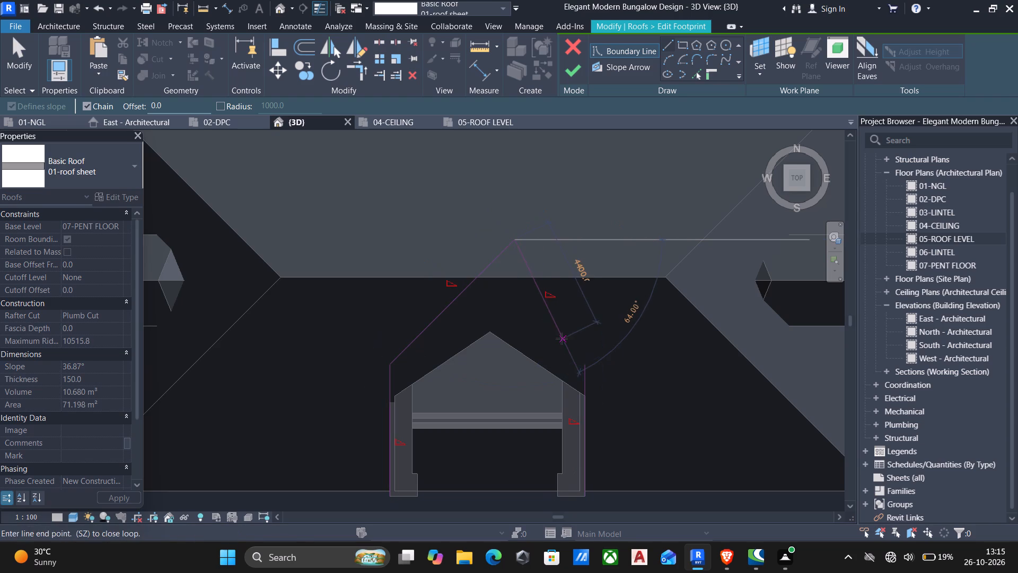
left_click(587, 367)
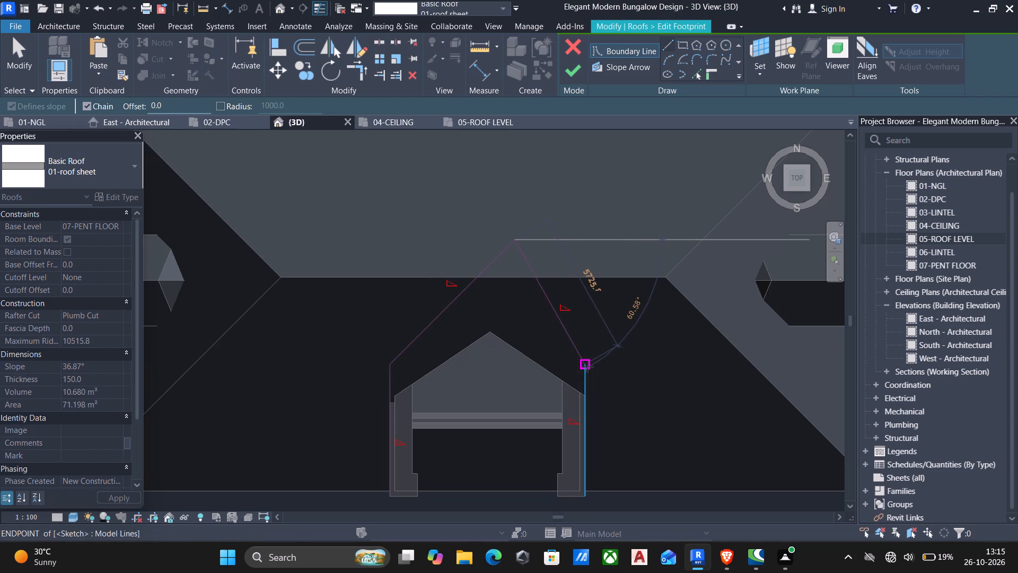
key("Escape")
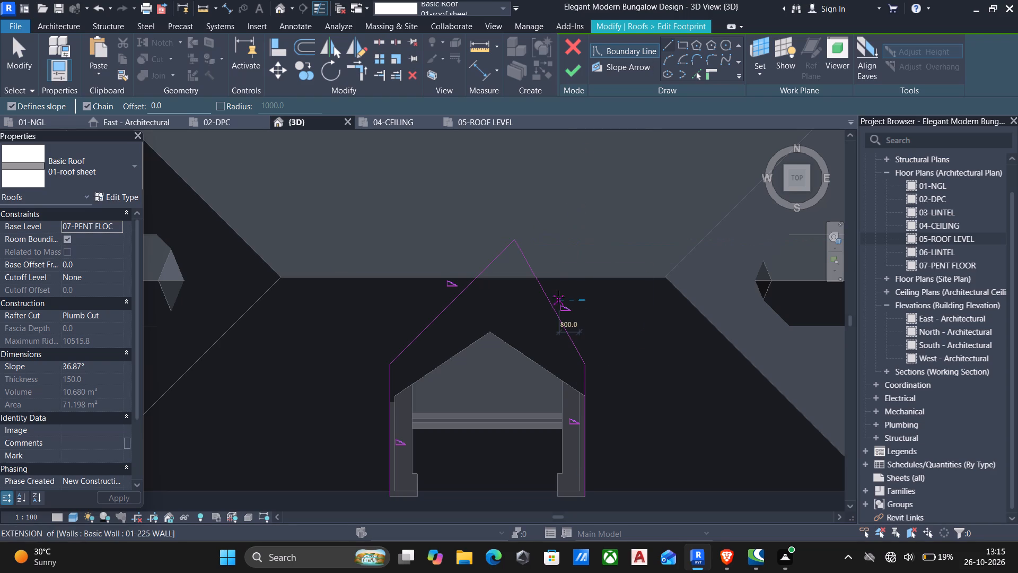
key("Escape")
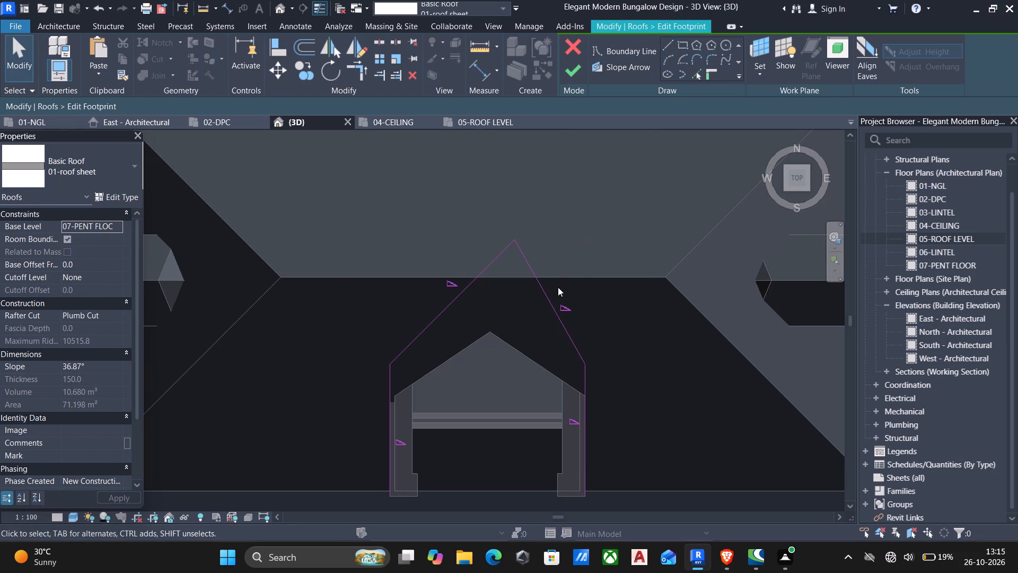
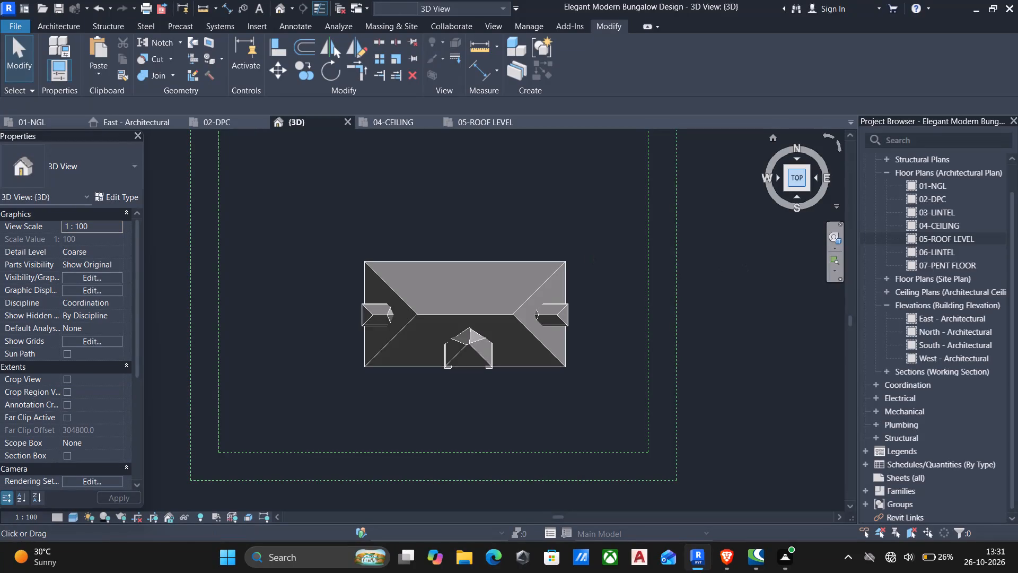
Examine the redrawn front dormer roof and its junction with the main roof from several angles in 3D.
left_click(786, 187)
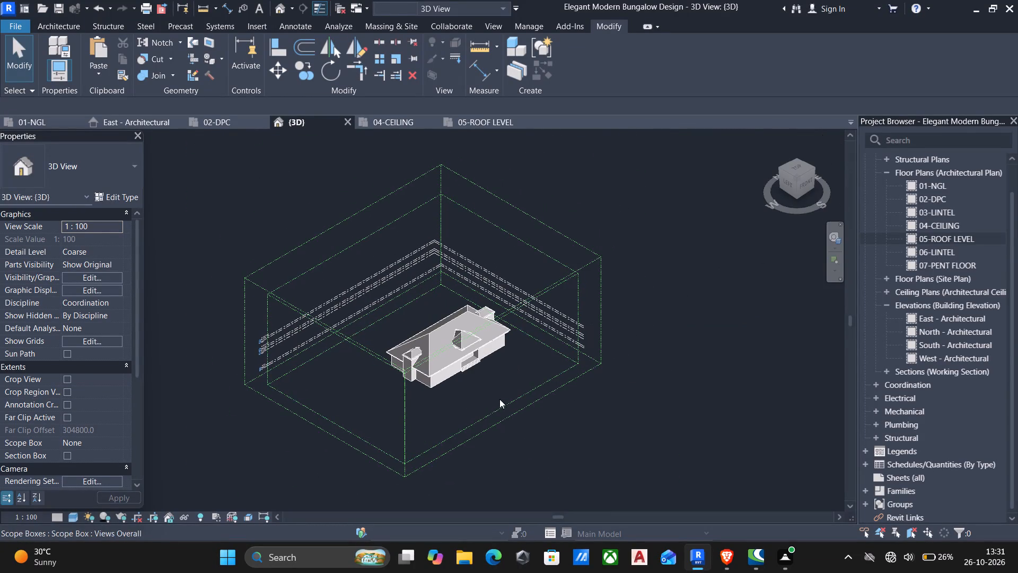
scroll(423, 395, "up", 5)
scroll(538, 287, "up", 5)
scroll(545, 370, "down", 2)
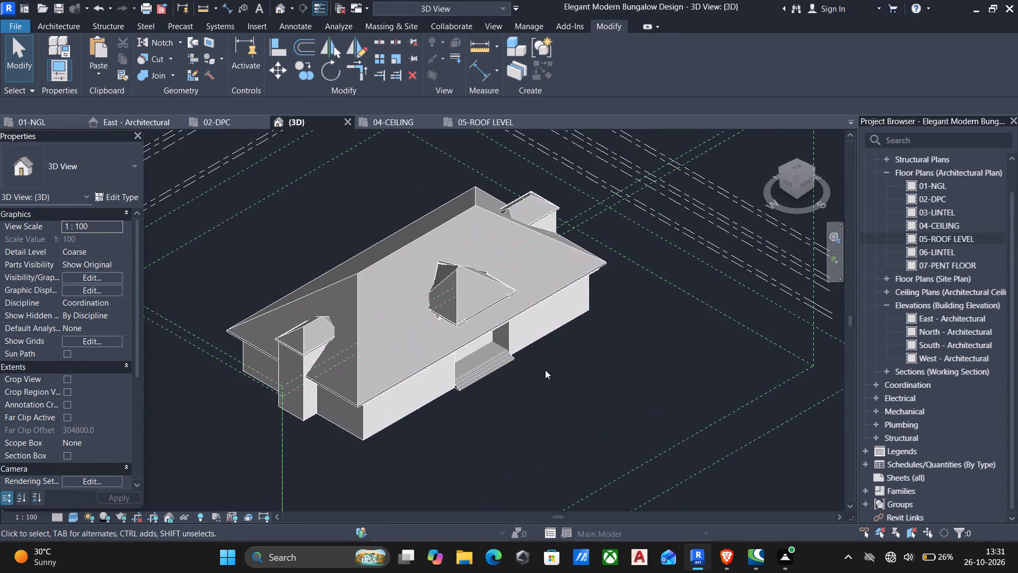
middle_click_drag(545, 370, 441, 122, "shift")
scroll(538, 371, "down", 1, "shift")
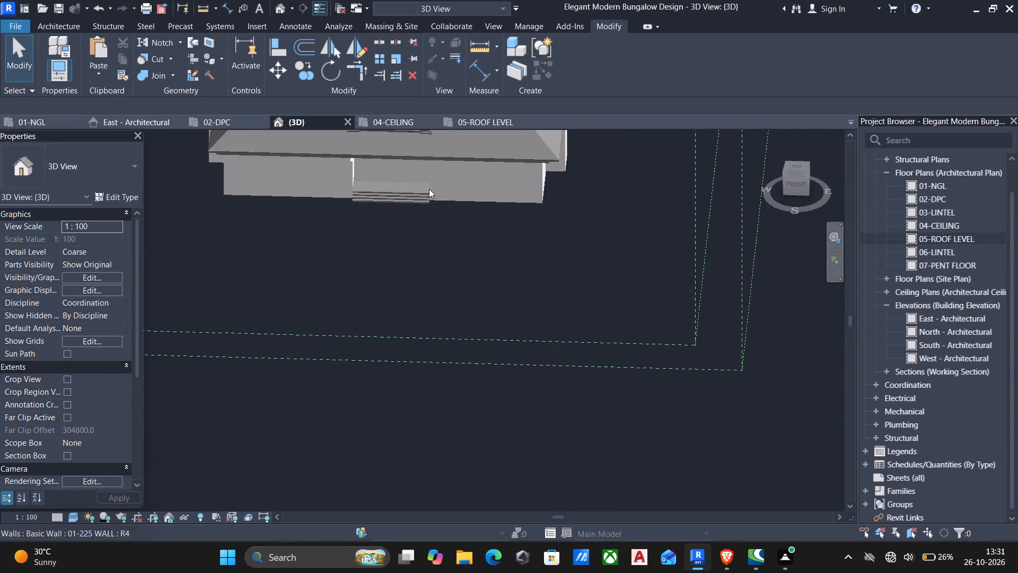
middle_click_drag(387, 251, 511, 372)
middle_click_drag(505, 360, 463, 376, "shift")
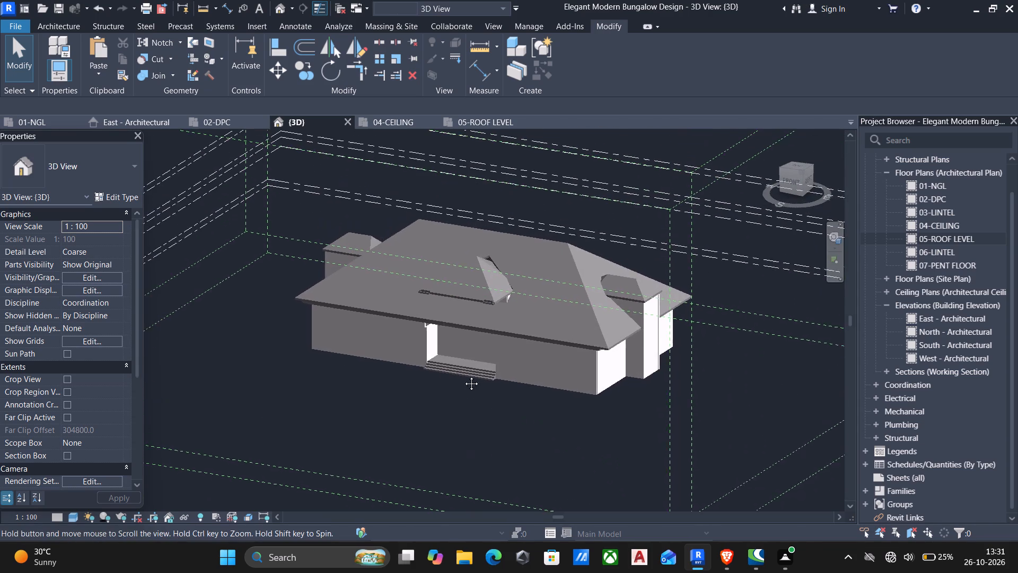
middle_click_drag(463, 376, 472, 376, "shift")
scroll(483, 376, "up", 1)
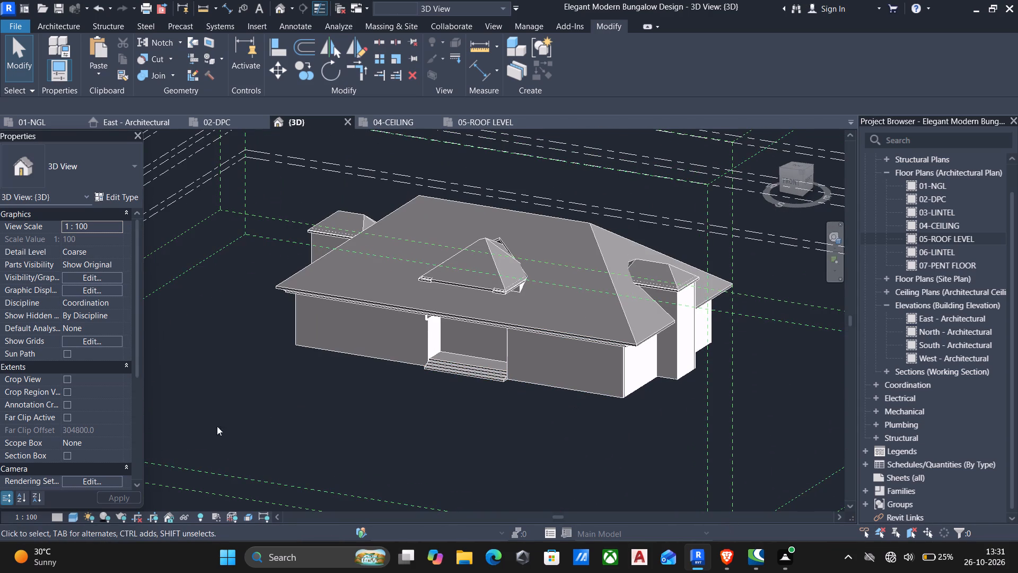
Change the 3D view's visual style to show the bungalow with material colours and roof textures.
left_click(72, 518)
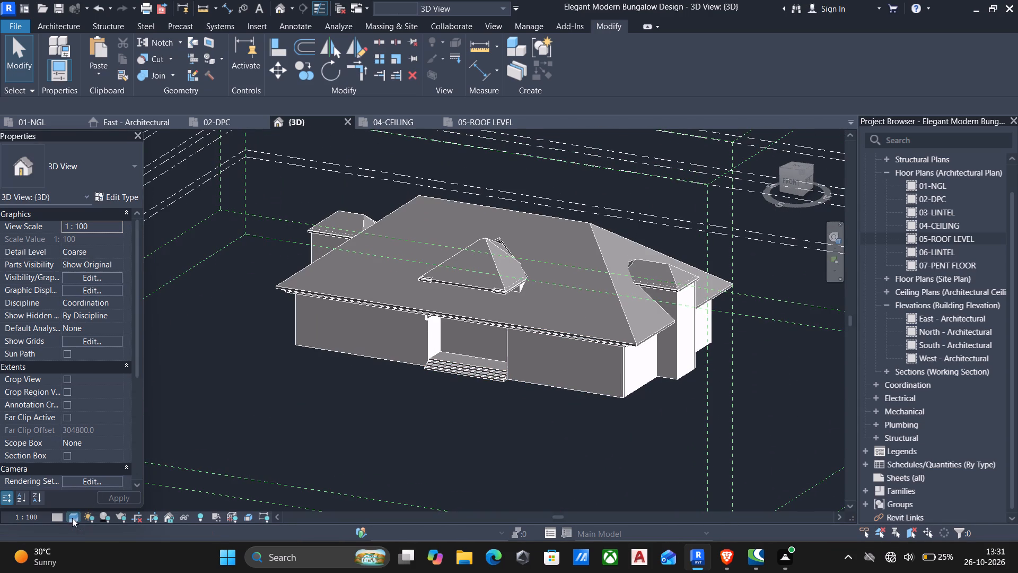
left_click(95, 501)
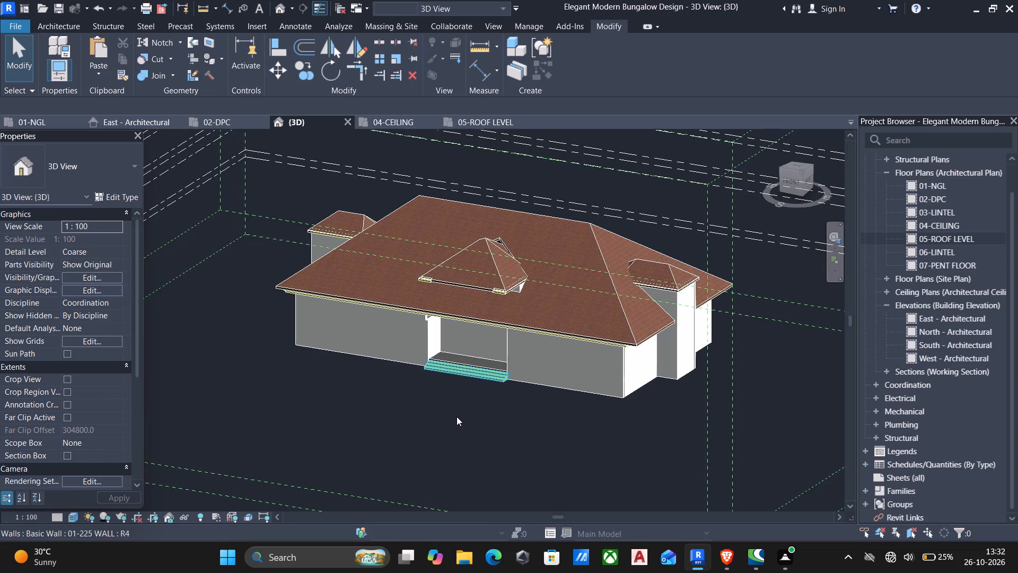
middle_click_drag(457, 416, 589, 329)
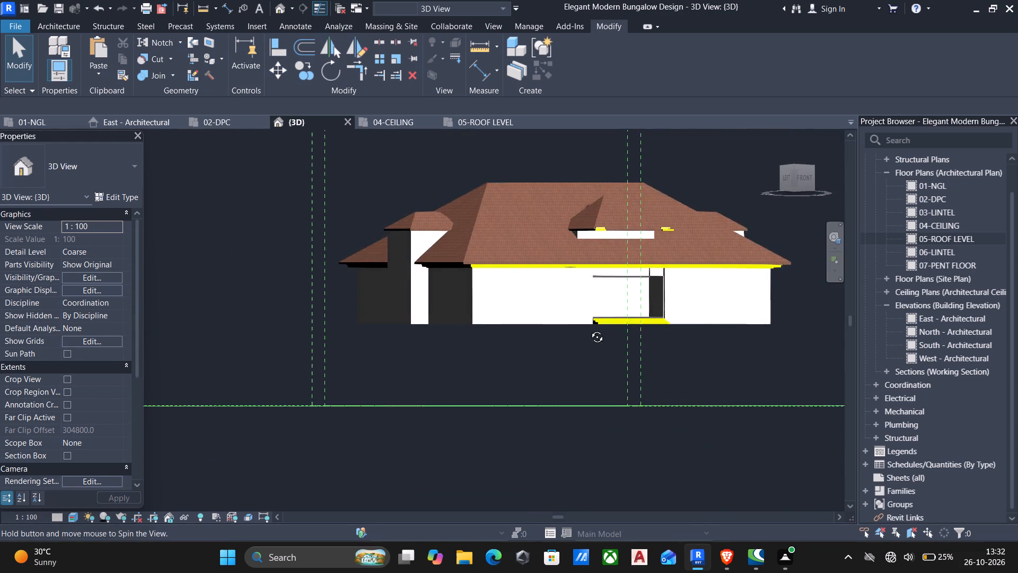
middle_click_drag(589, 329, 598, 379)
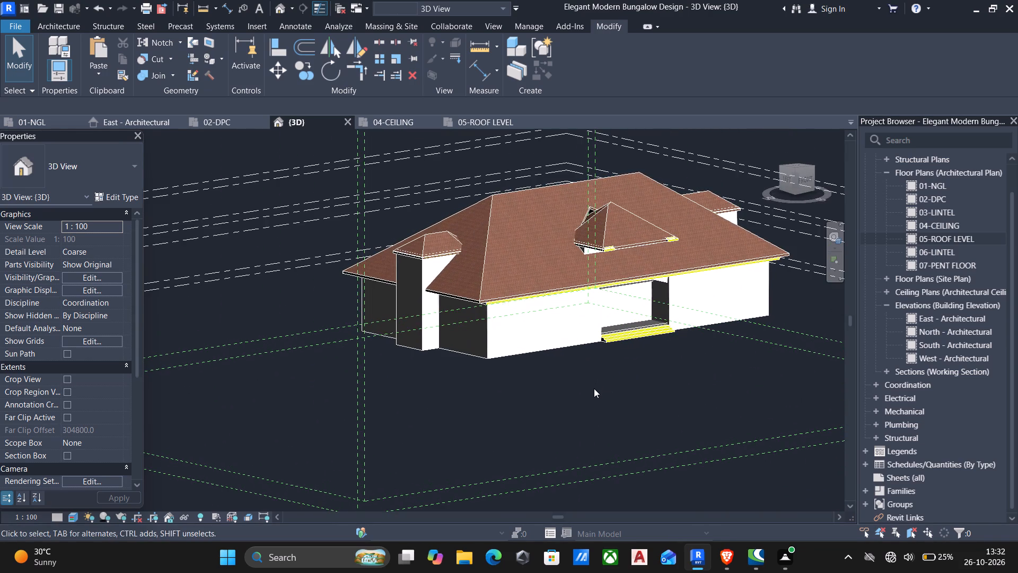
scroll(594, 388, "up", 2)
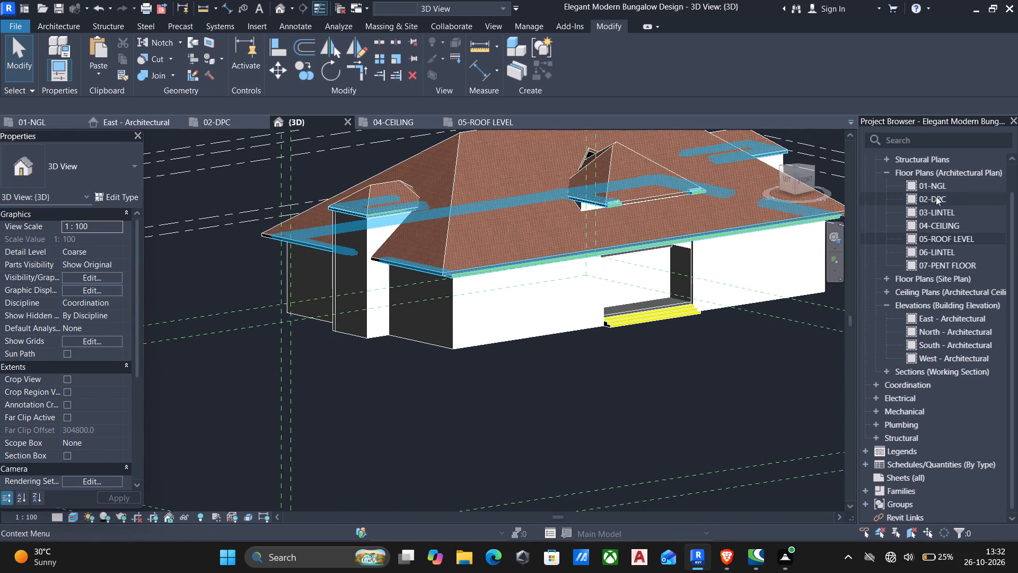
Open the 02-DPC floor plan and start a wall using the Curtain Wall type _Not Defined.
double_click(910, 200)
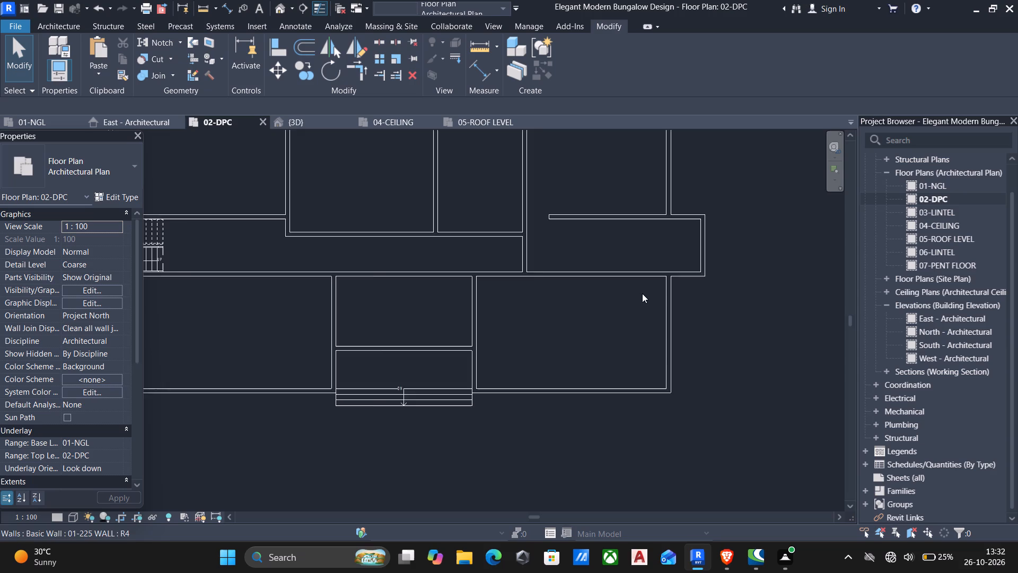
scroll(642, 293, "down", 3)
middle_click_drag(558, 388, 655, 377)
type("wa")
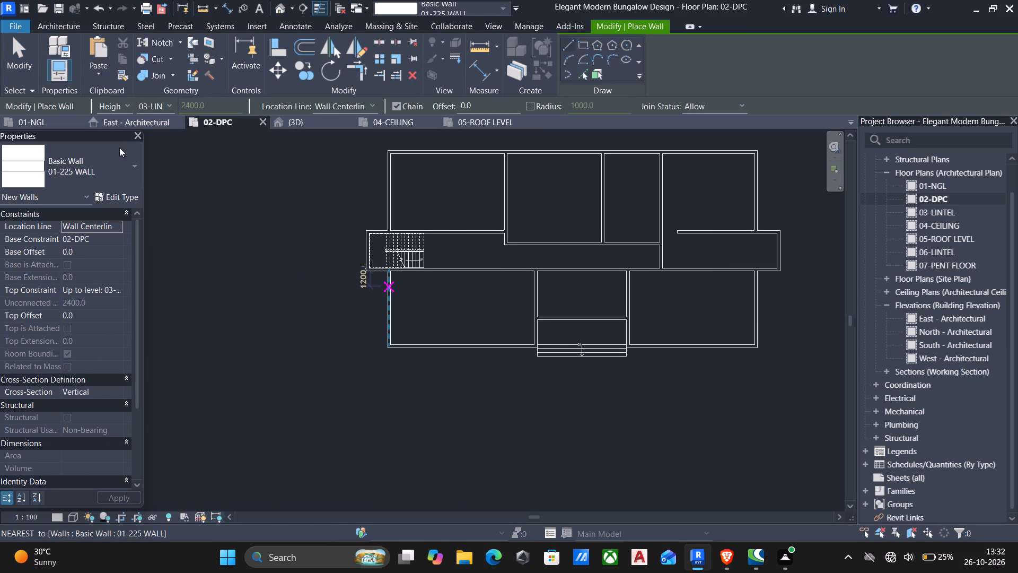
left_click(113, 172)
scroll(81, 233, "down", 17)
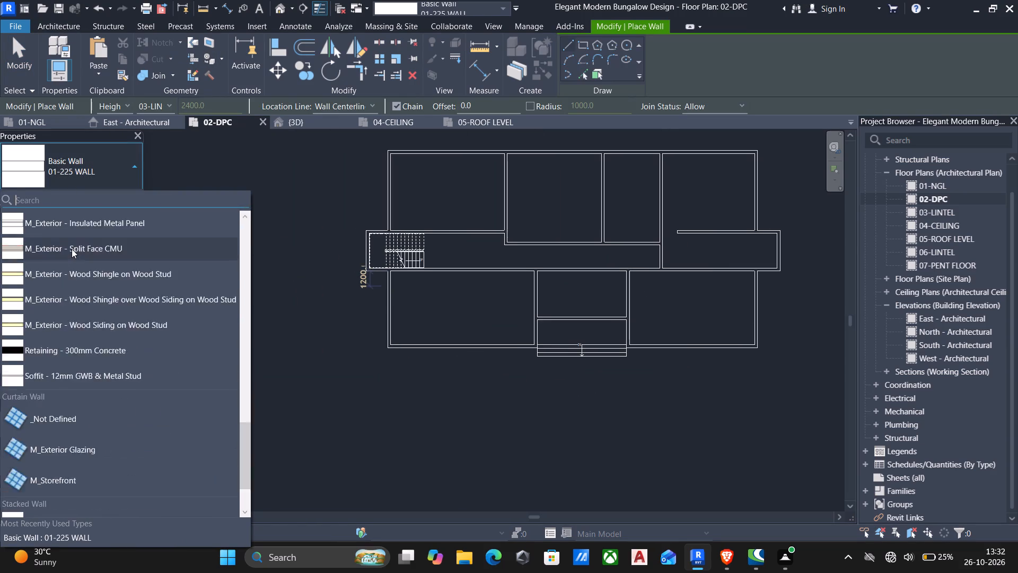
scroll(72, 249, "down", 4)
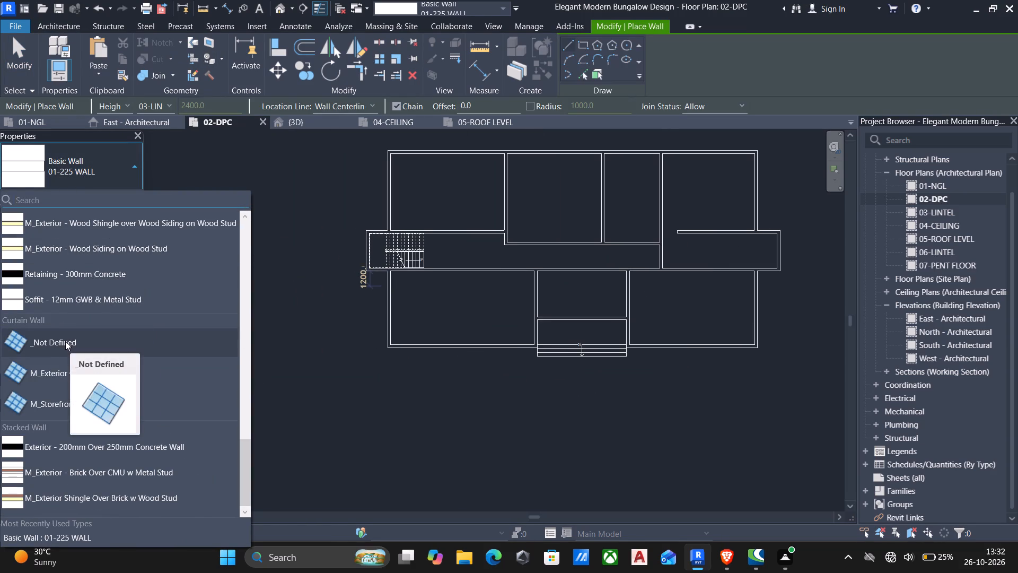
left_click(65, 341)
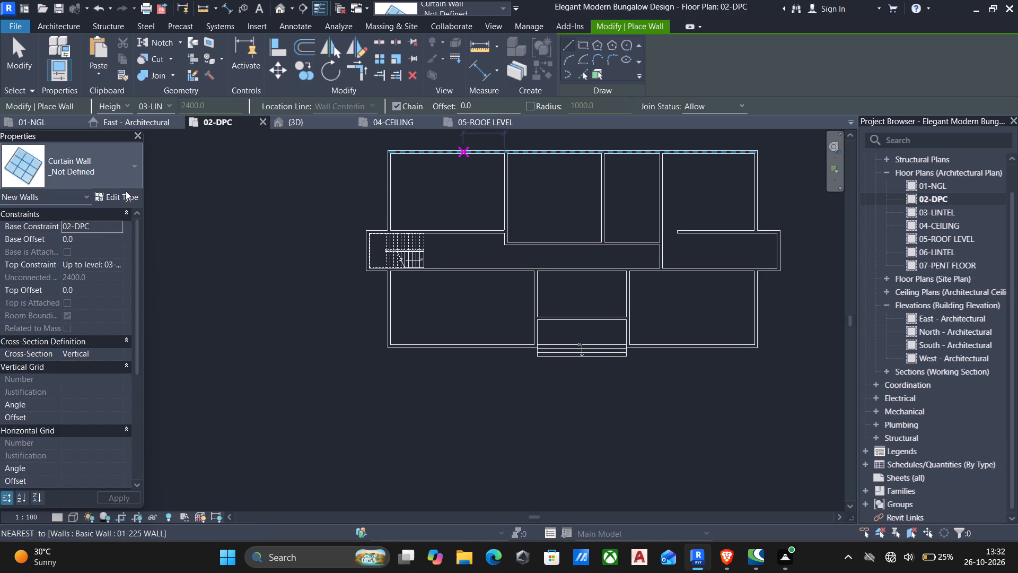
Duplicate the _Not Defined curtain wall type under the name 01-wn.
left_click(121, 196)
left_click(745, 112)
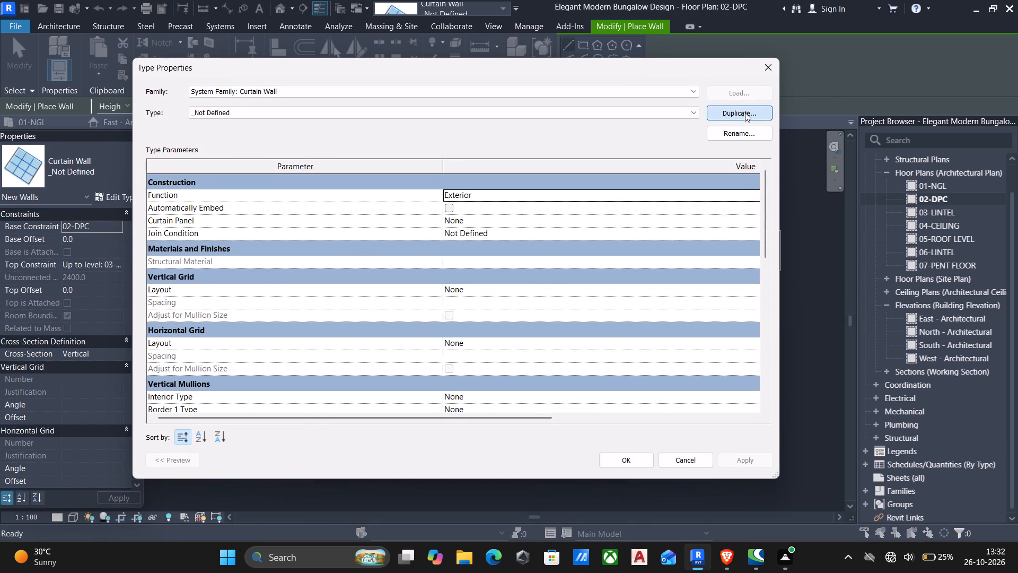
key("BackSpace")
type("01-")
type("wn")
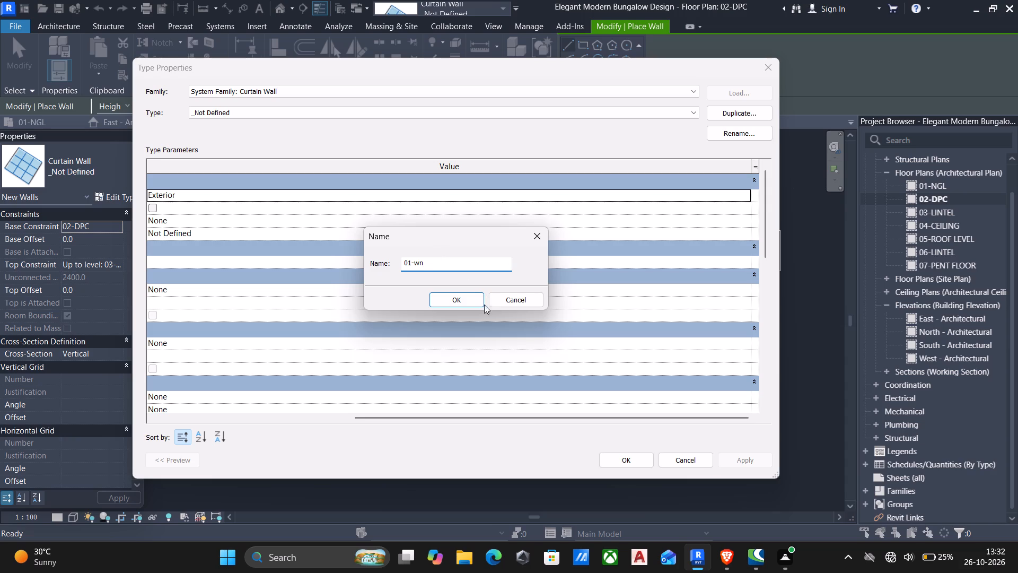
left_click(458, 306)
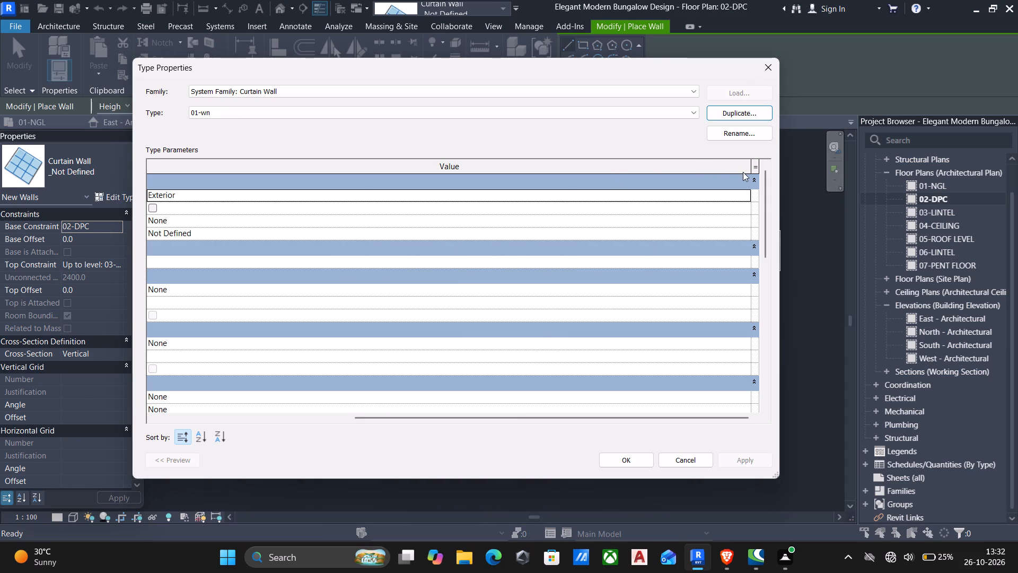
Turn on Automatically Embed for the 01-wn curtain wall type, leaving its function as Exterior.
left_click(748, 196)
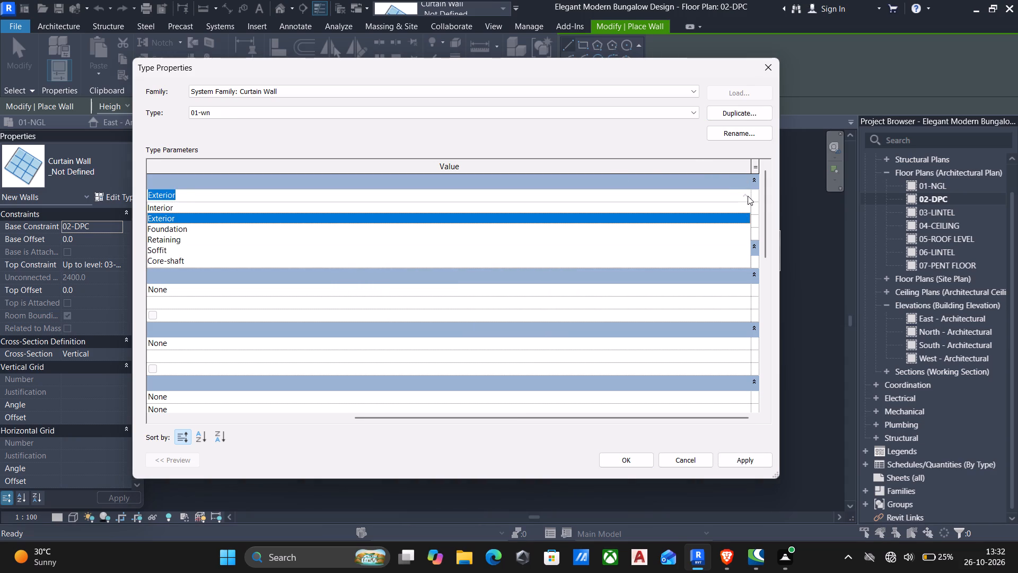
left_click(748, 196)
left_click_drag(560, 418, 189, 424)
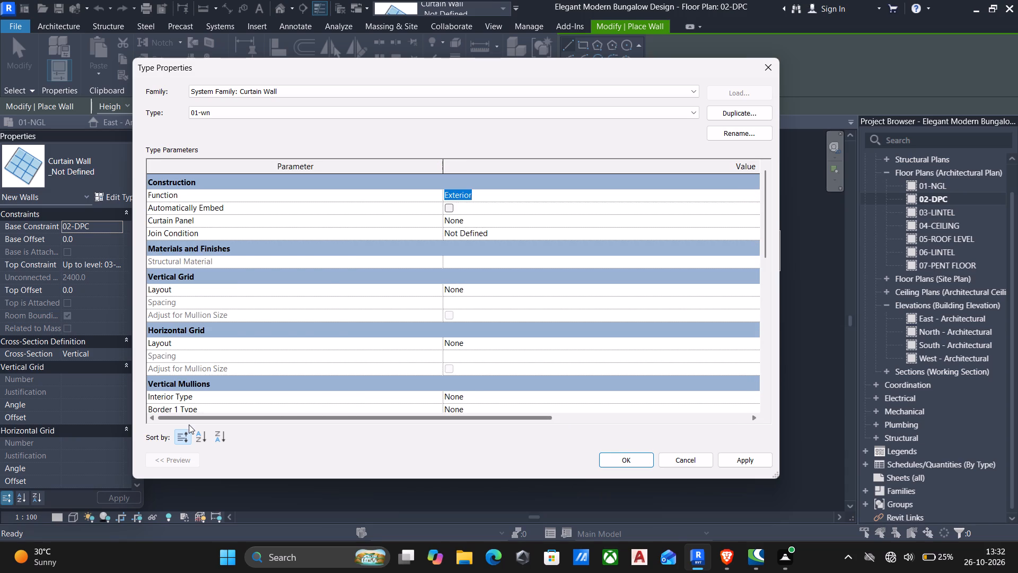
left_click_drag(189, 424, 187, 425)
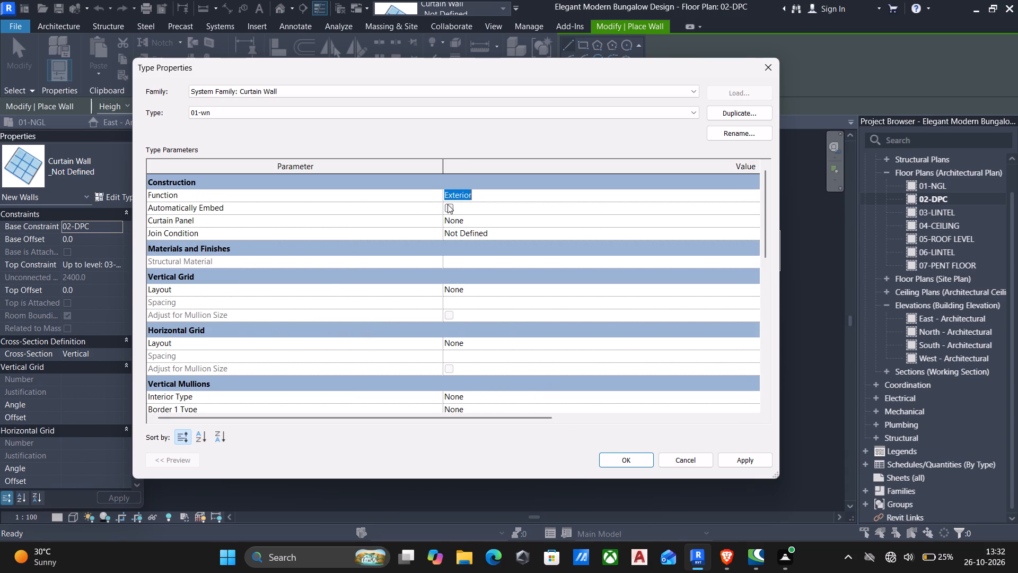
left_click(451, 207)
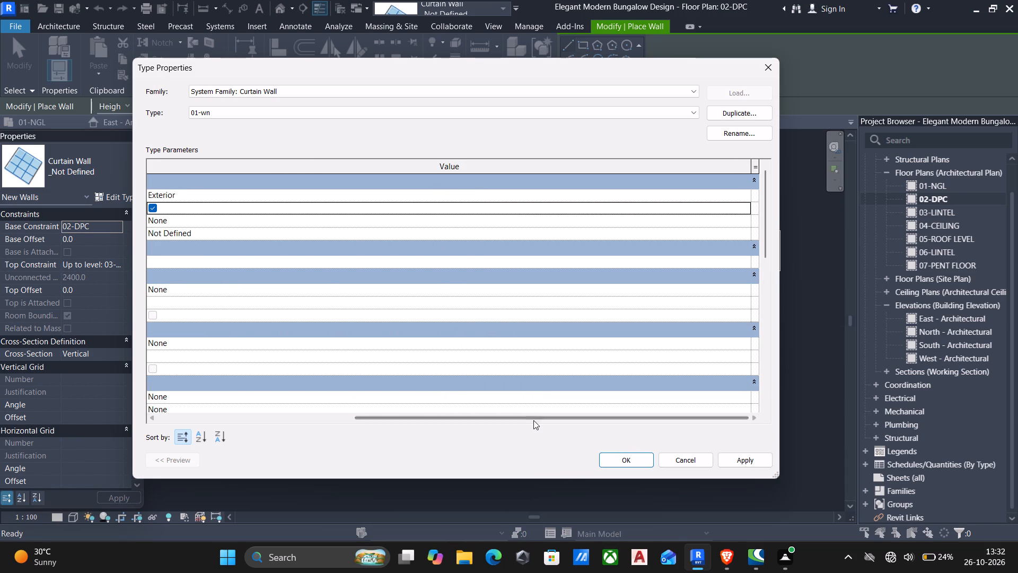
Set the horizontal mullions' Border 1 and Border 2 types of 01-wn to Rectangular Mullion : 65 x 125mm rectangular.
left_click_drag(533, 420, 192, 443)
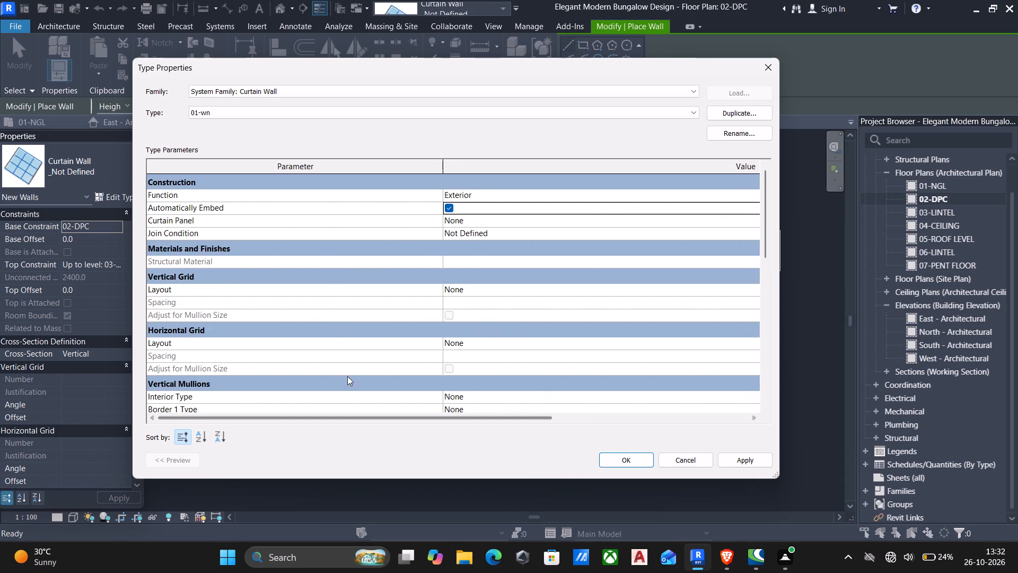
scroll(399, 364, "down", 4)
scroll(463, 340, "down", 3)
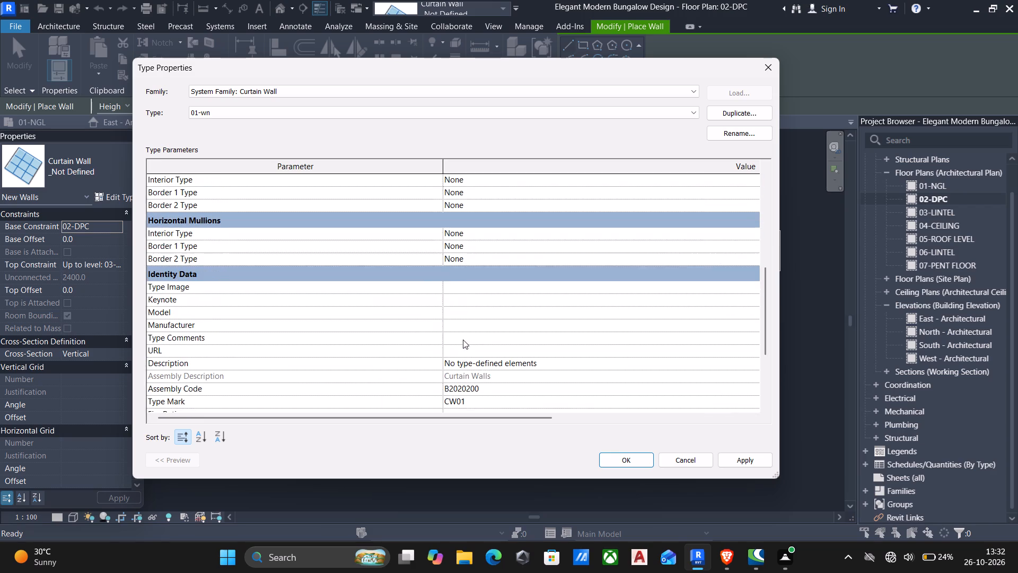
left_click(756, 235)
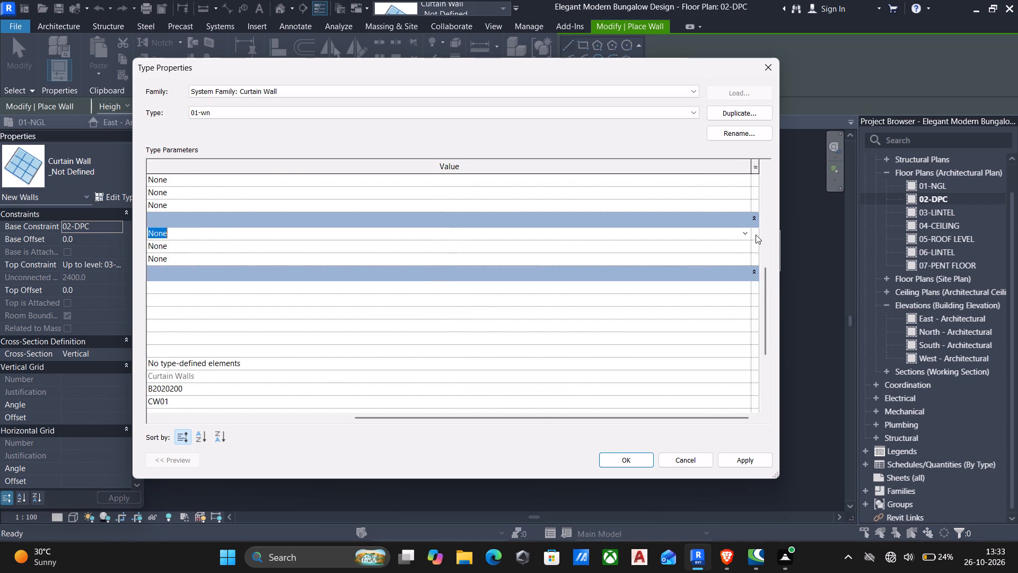
left_click(748, 235)
left_click(748, 235)
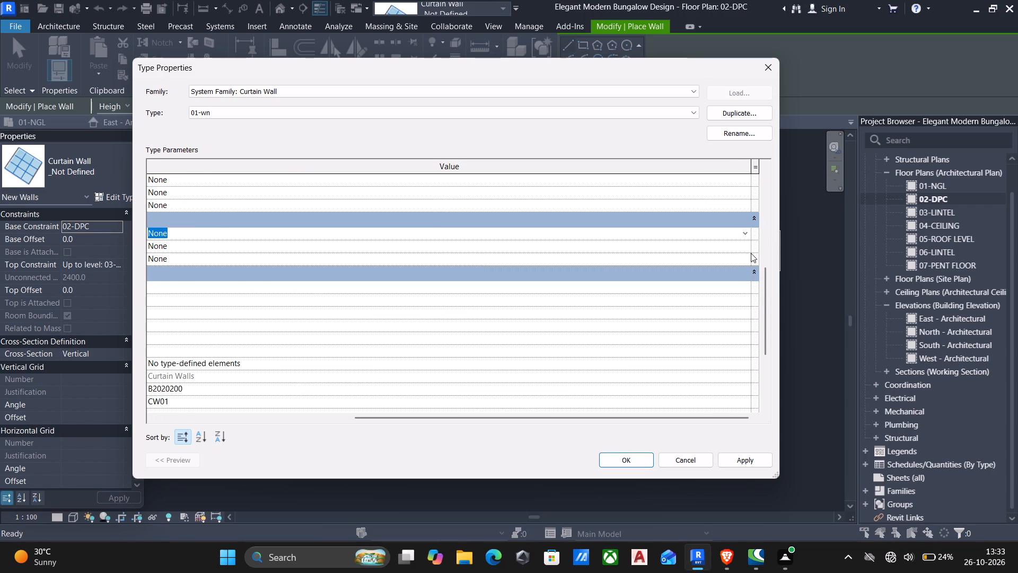
left_click(745, 248)
double_click(745, 248)
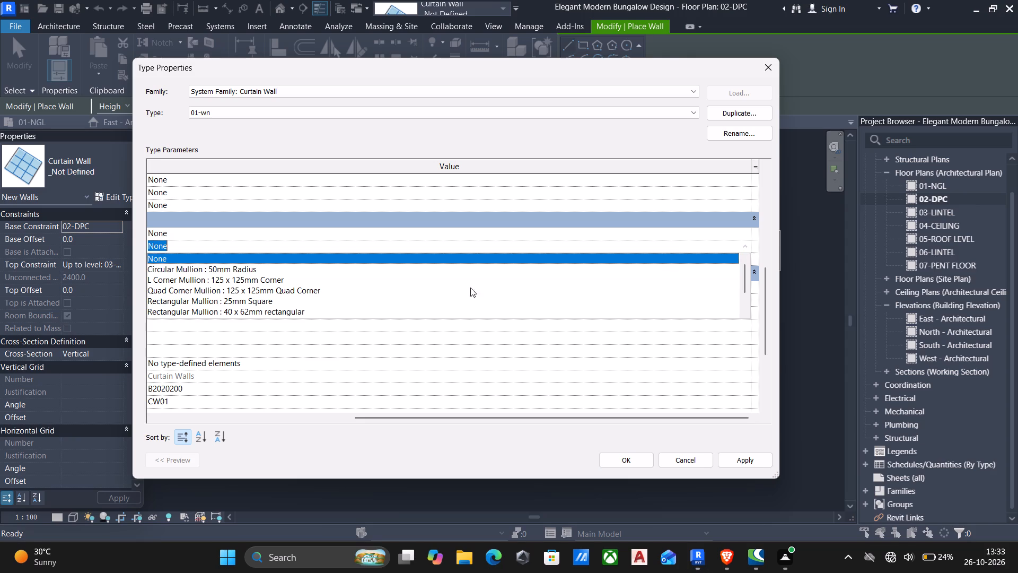
scroll(285, 289, "down", 5)
left_click(276, 289)
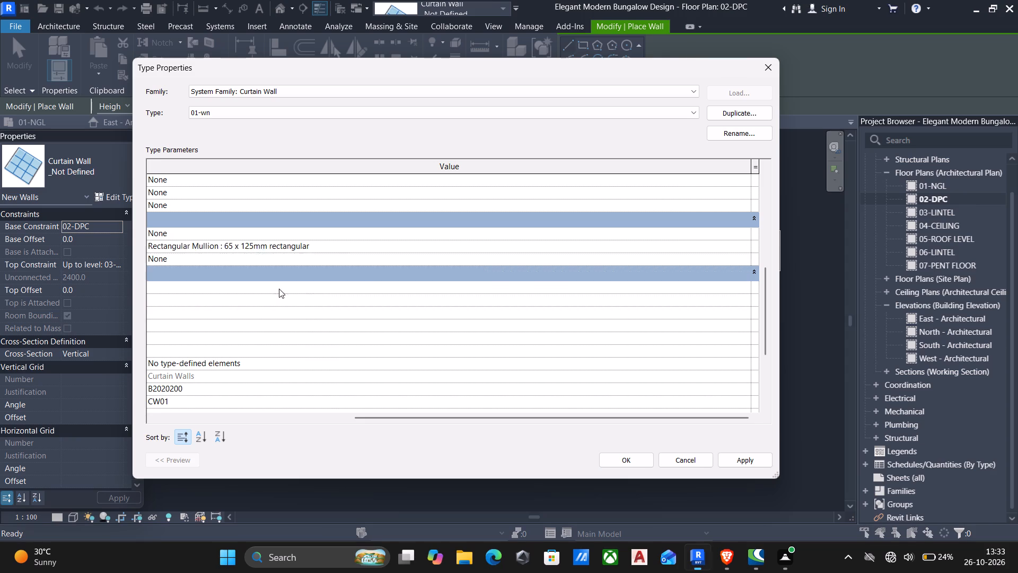
left_click(742, 258)
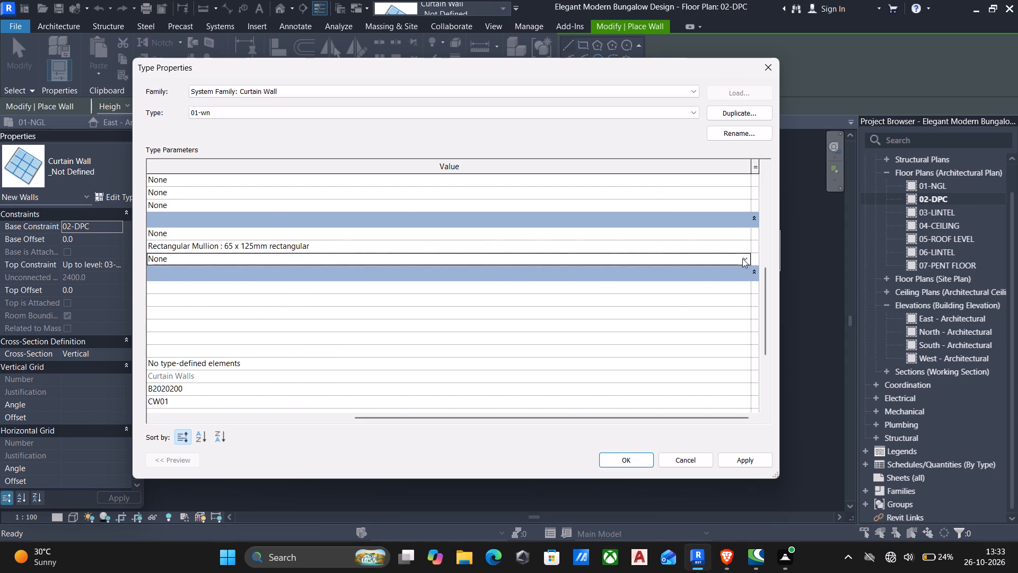
scroll(344, 319, "down", 7)
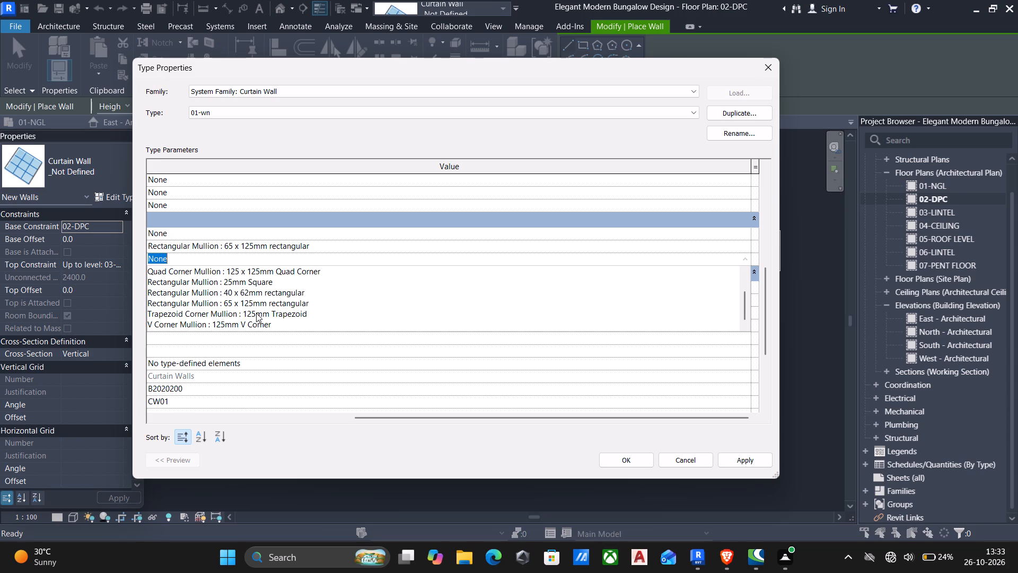
scroll(256, 313, "down", 3)
left_click(252, 306)
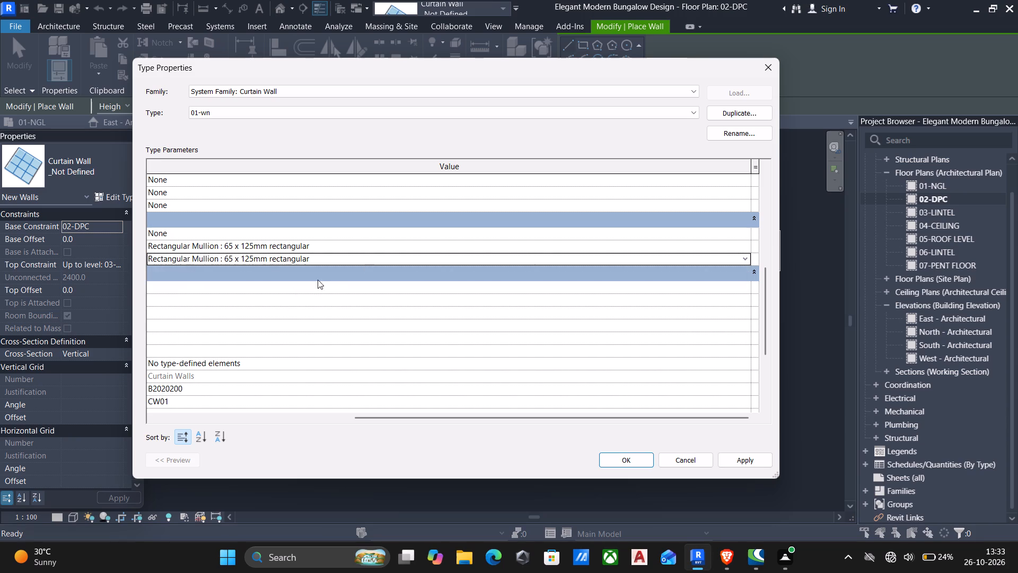
Set the vertical mullions' Border 1 and Border 2 types of 01-wn to Rectangular Mullion : 65 x 125mm rectangular and accept the type properties.
scroll(554, 249, "up", 2)
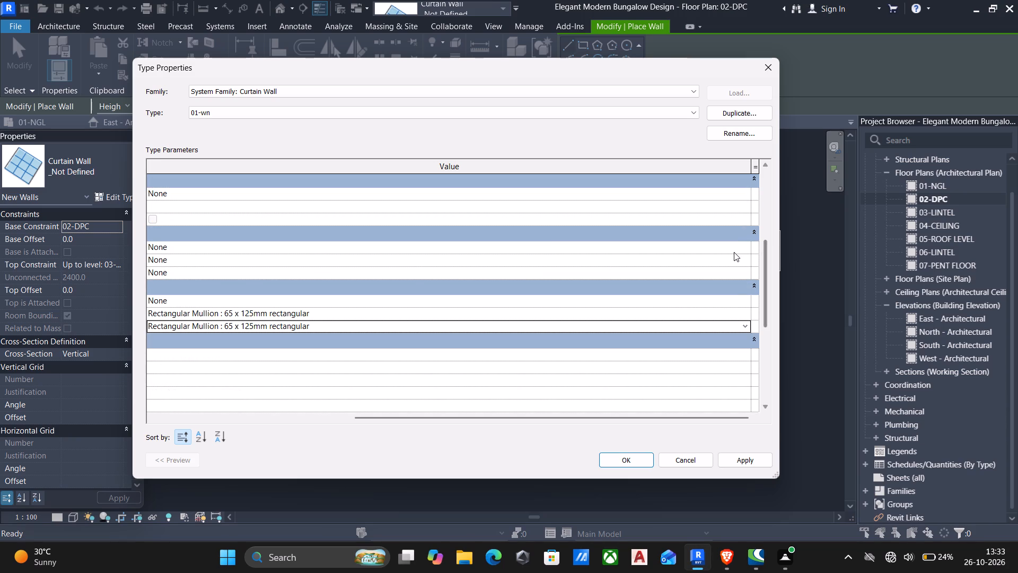
left_click(746, 260)
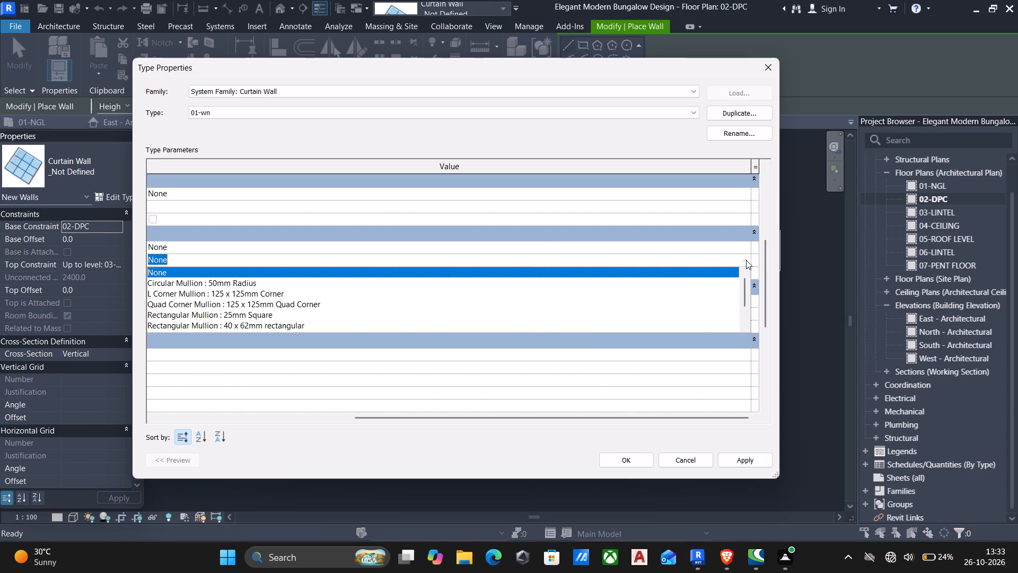
scroll(402, 317, "down", 4)
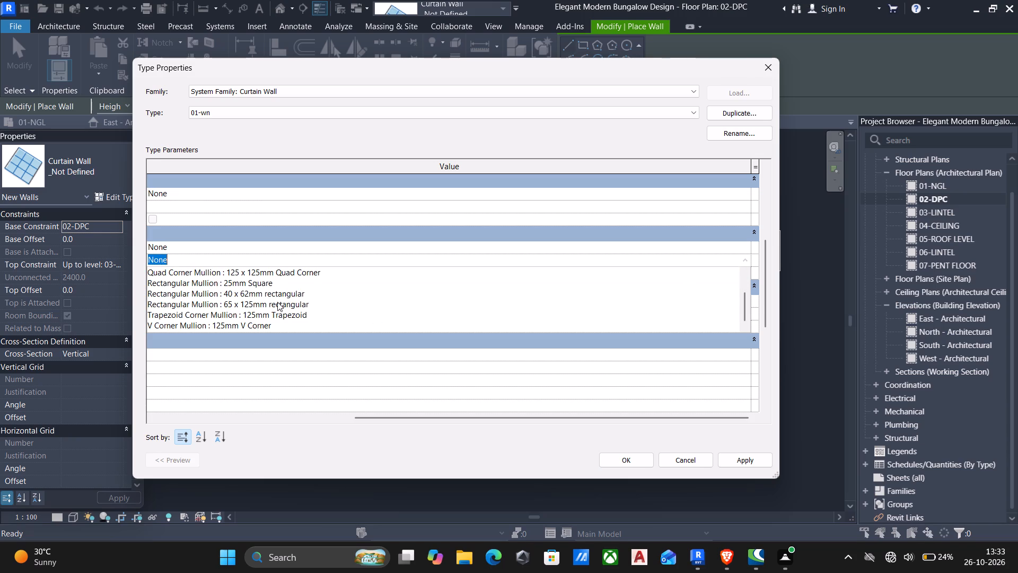
left_click(277, 302)
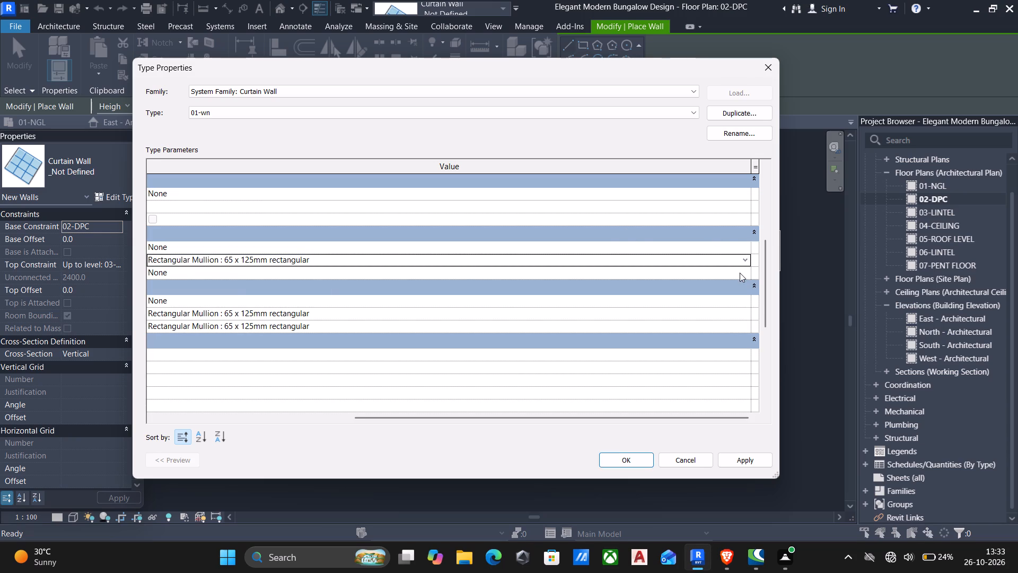
left_click(740, 273)
left_click(745, 271)
scroll(677, 279, "down", 2)
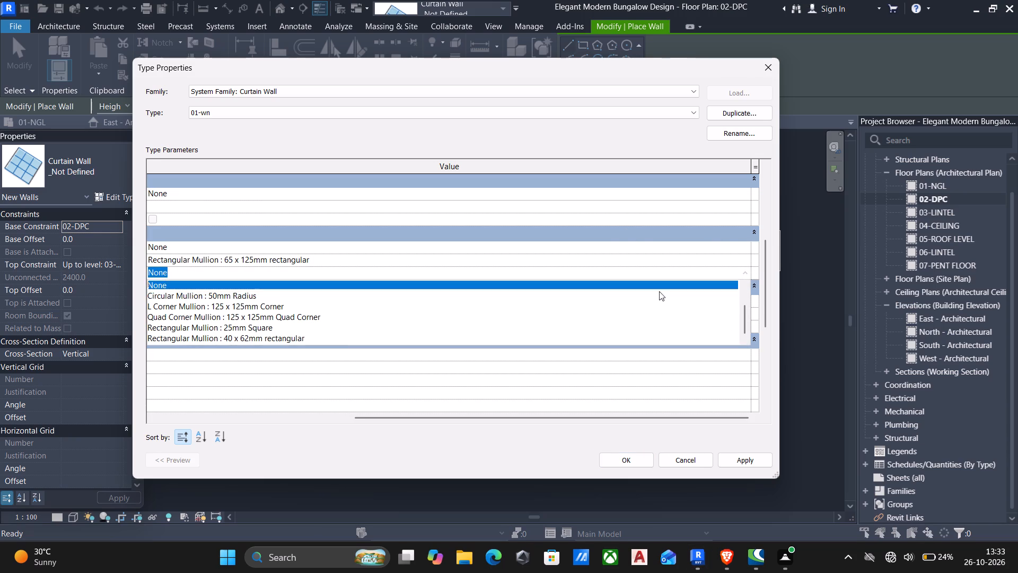
scroll(659, 291, "down", 3)
left_click(247, 317)
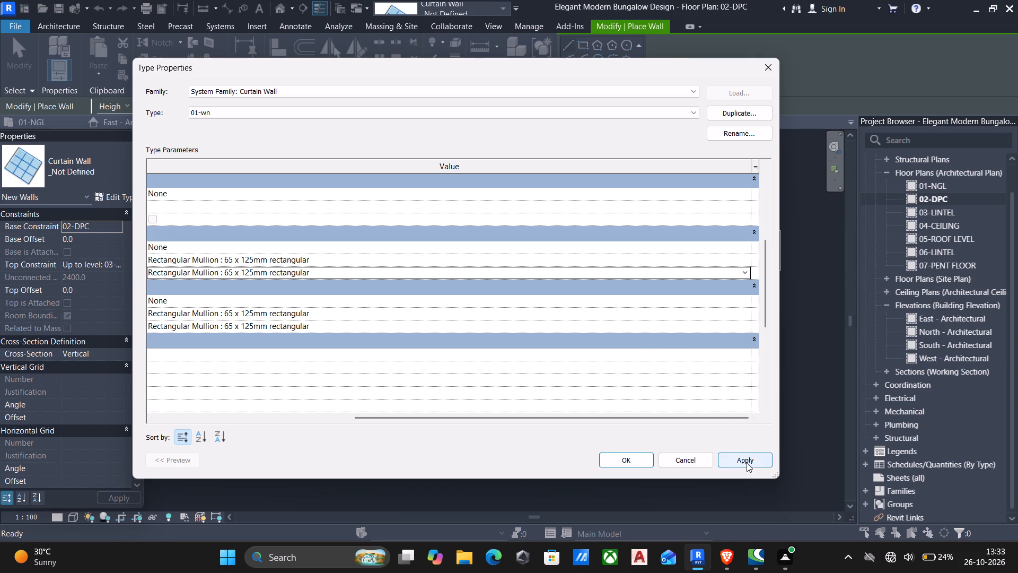
left_click(734, 458)
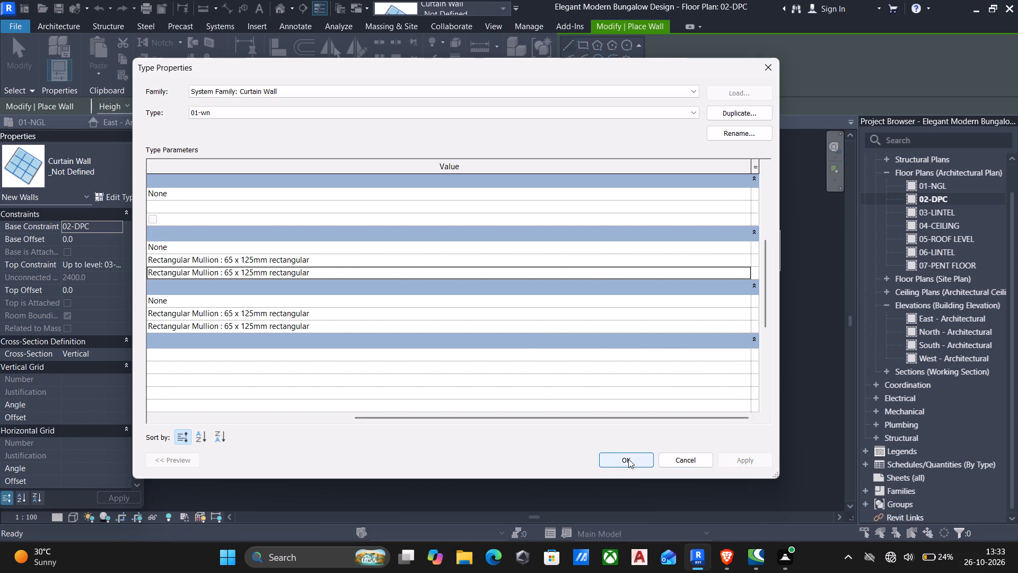
left_click(628, 459)
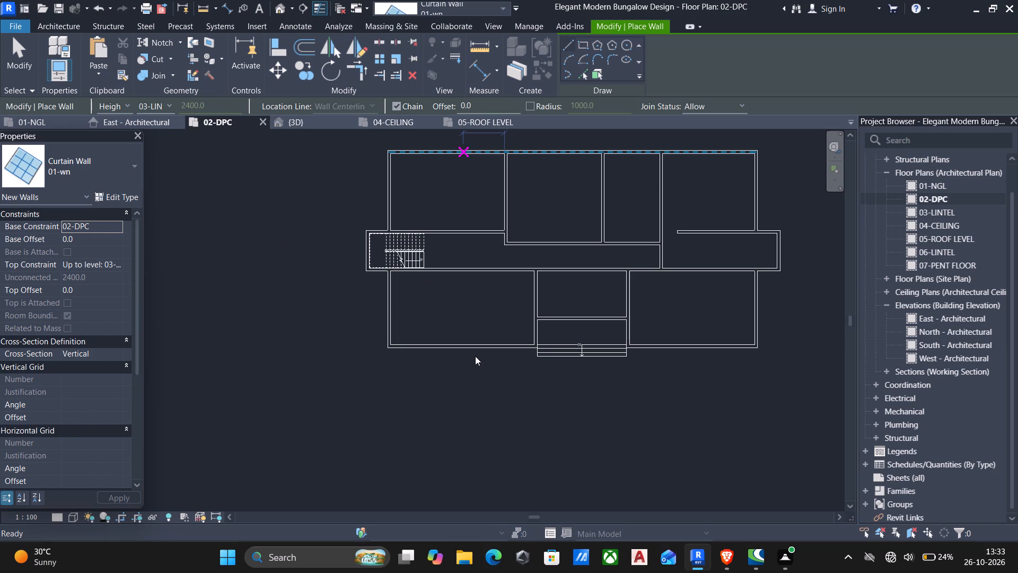
Draw a 01-wn curtain wall about 1200 mm long in the front wall, near the outer corner of the room left of the entrance steps.
left_click(461, 346)
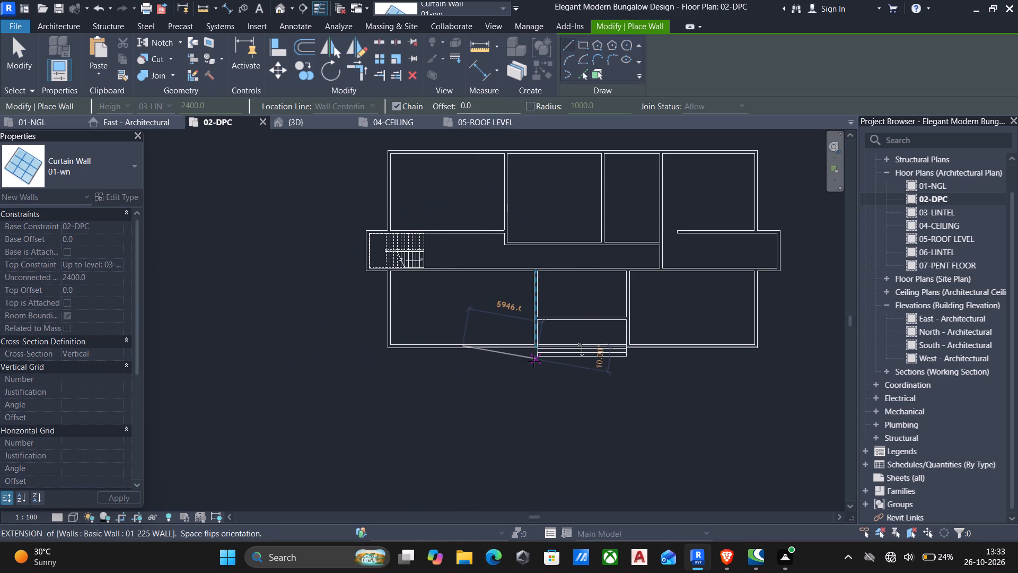
key("Escape")
scroll(491, 349, "up", 4)
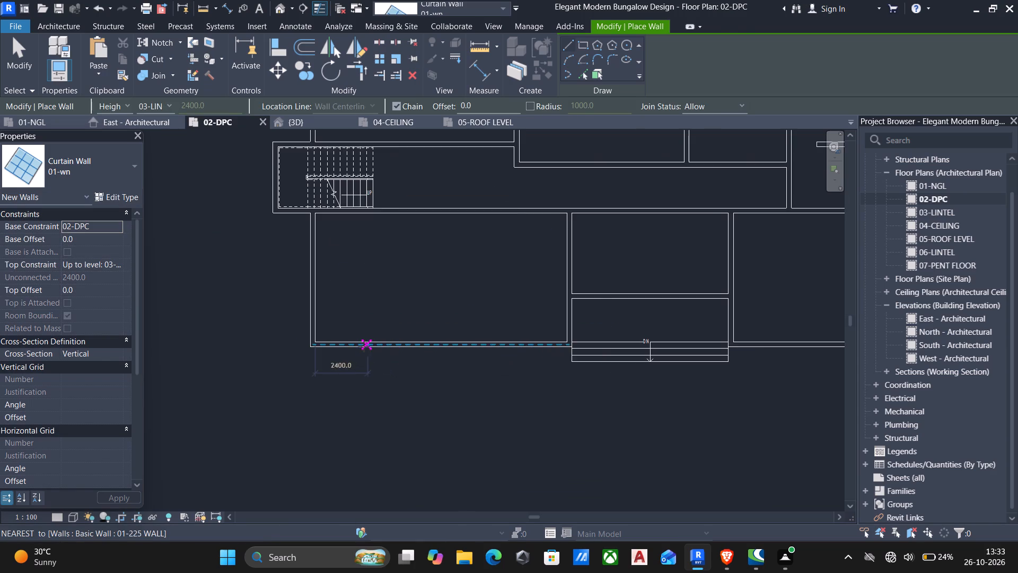
scroll(363, 346, "up", 4)
left_click(322, 344)
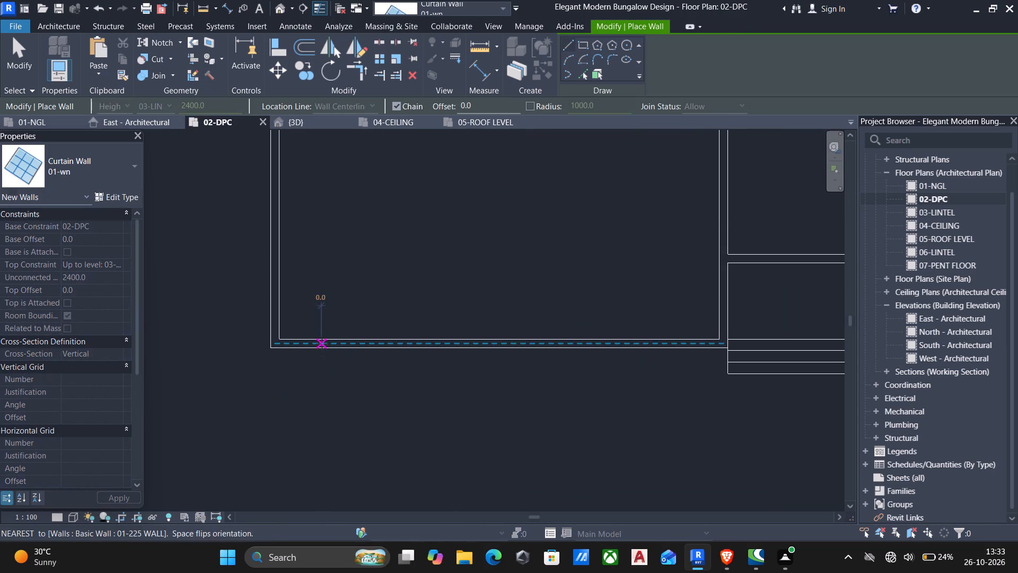
scroll(367, 340, "up", 2)
left_click(367, 340)
key("Escape")
Draw a second 01-wn curtain wall about 1300 mm long in the same front wall, starting 400 mm from the room's entrance-side wall.
scroll(386, 341, "down", 3)
scroll(589, 346, "down", 2)
middle_click_drag(575, 357, 543, 370)
scroll(584, 356, "up", 3)
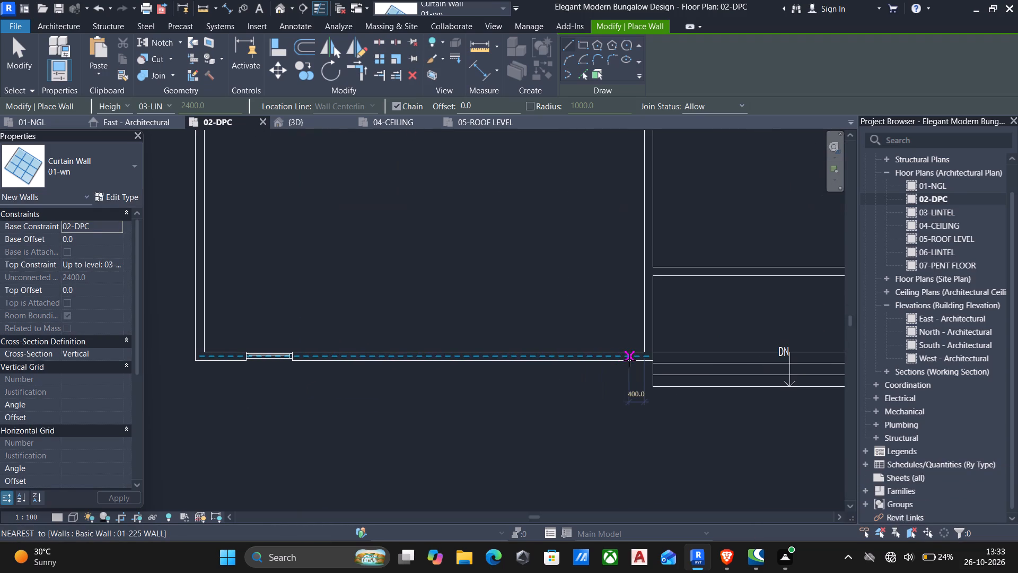
left_click(630, 360)
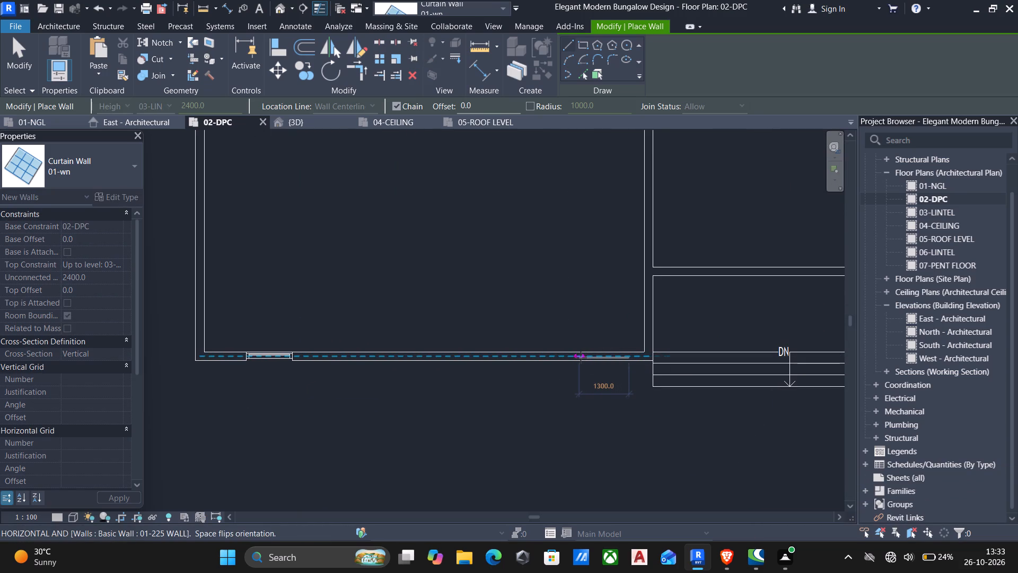
left_click(581, 358)
key("Escape")
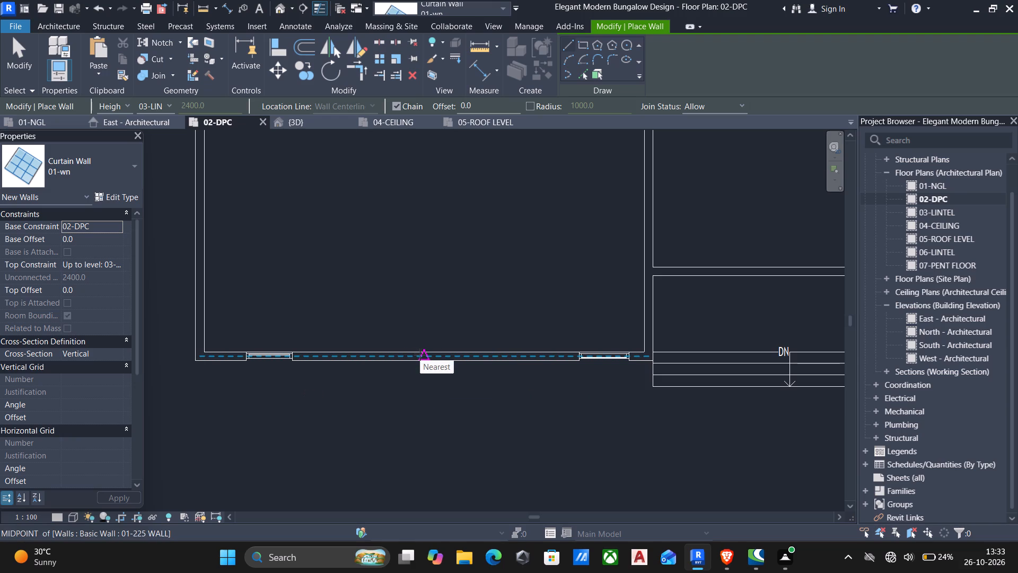
scroll(437, 357, "down", 6)
middle_click_drag(435, 359, 293, 385)
scroll(534, 385, "up", 4)
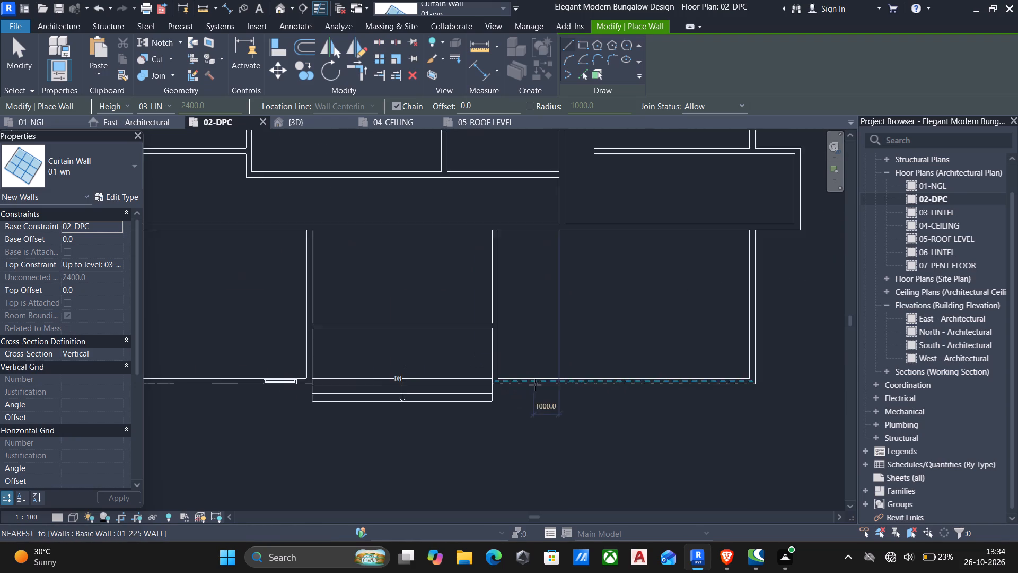
scroll(512, 389, "down", 4)
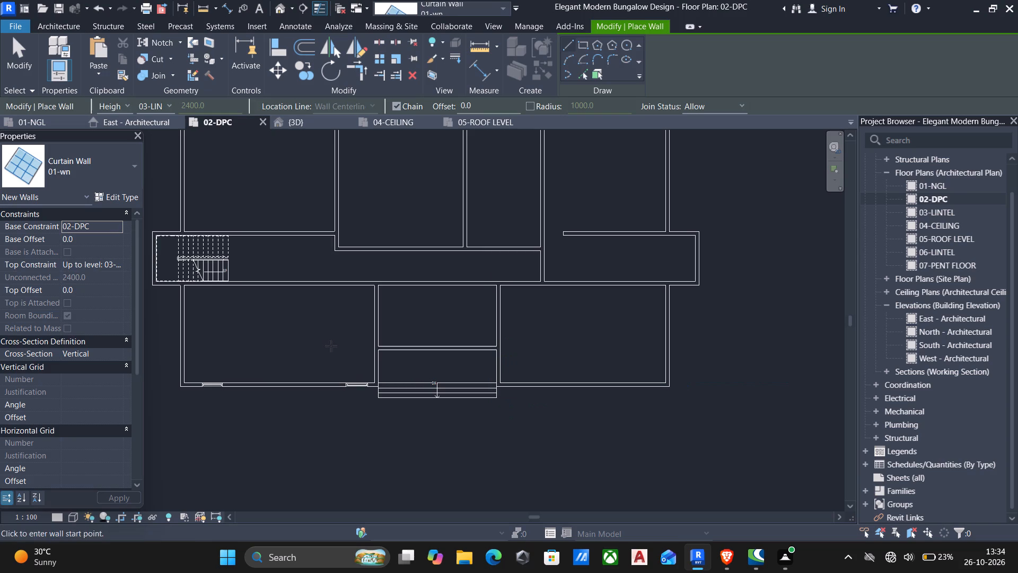
key("Escape")
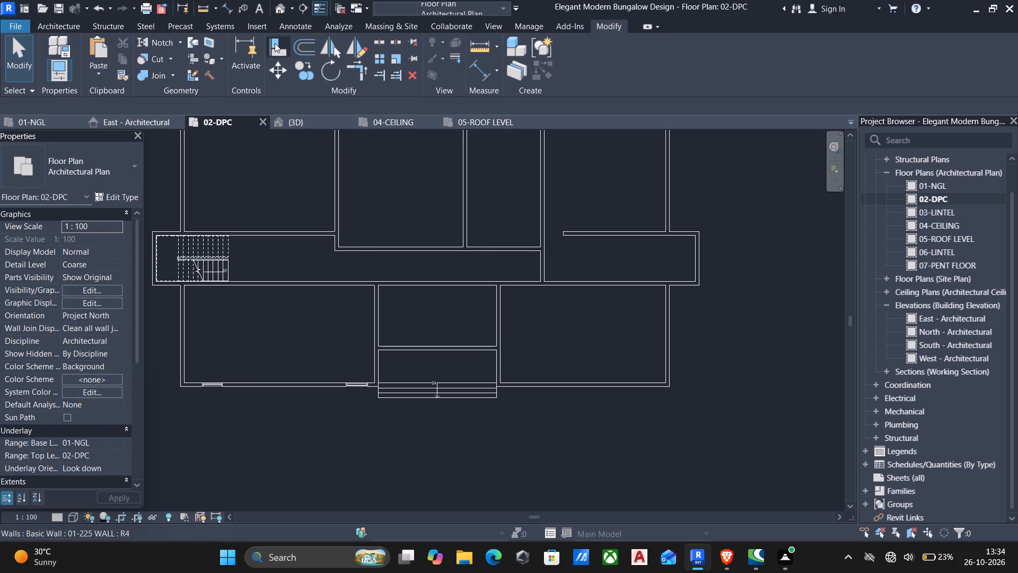
In the 3D view, set the entrance-side window's base offset to 450 and its top constraint to Up to level: 04-CEILING.
left_click(278, 4)
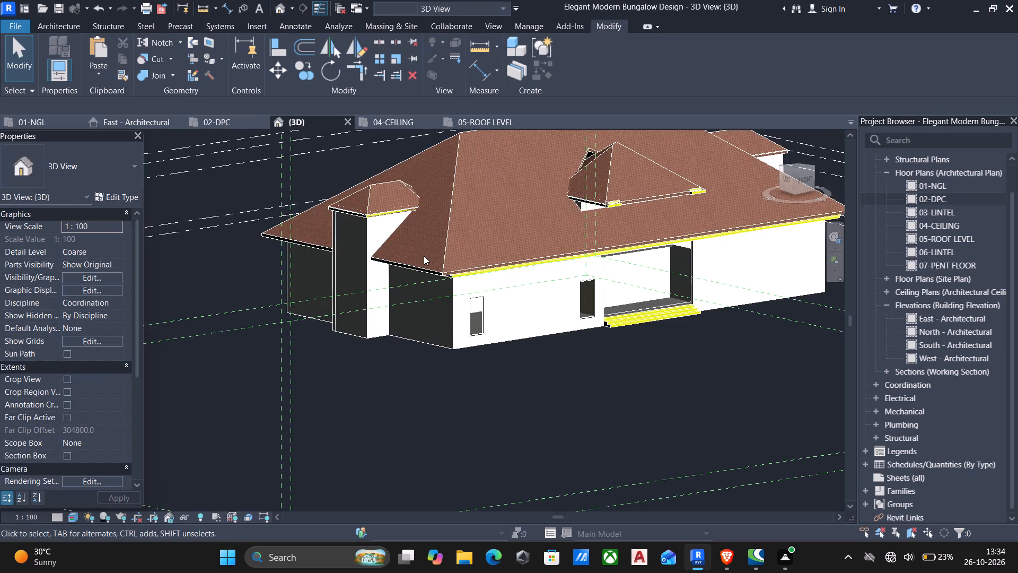
scroll(424, 256, "down", 1)
middle_click_drag(573, 318, 510, 343, "shift")
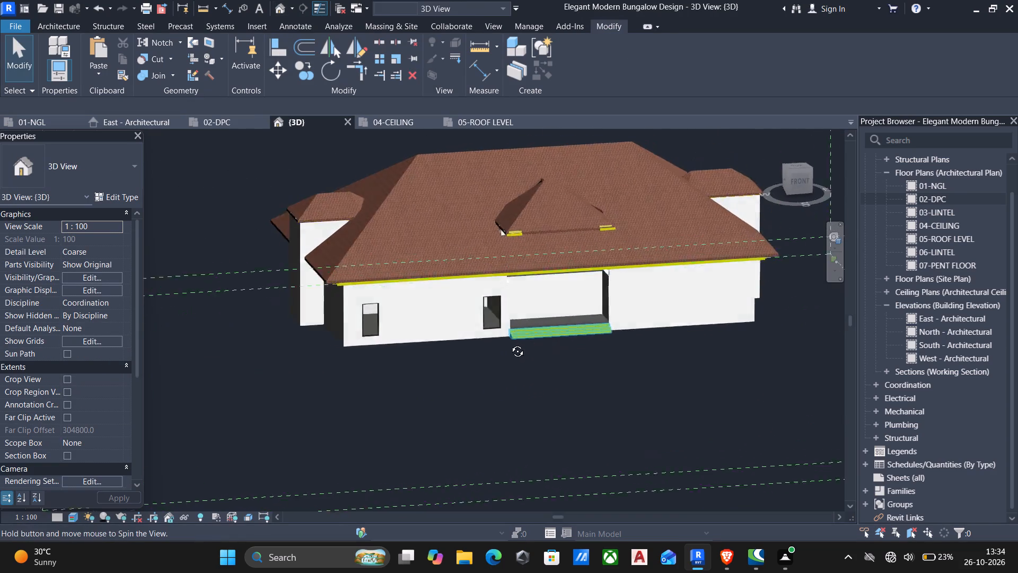
middle_click_drag(510, 343, 476, 276, "shift")
middle_click(478, 275, "shift")
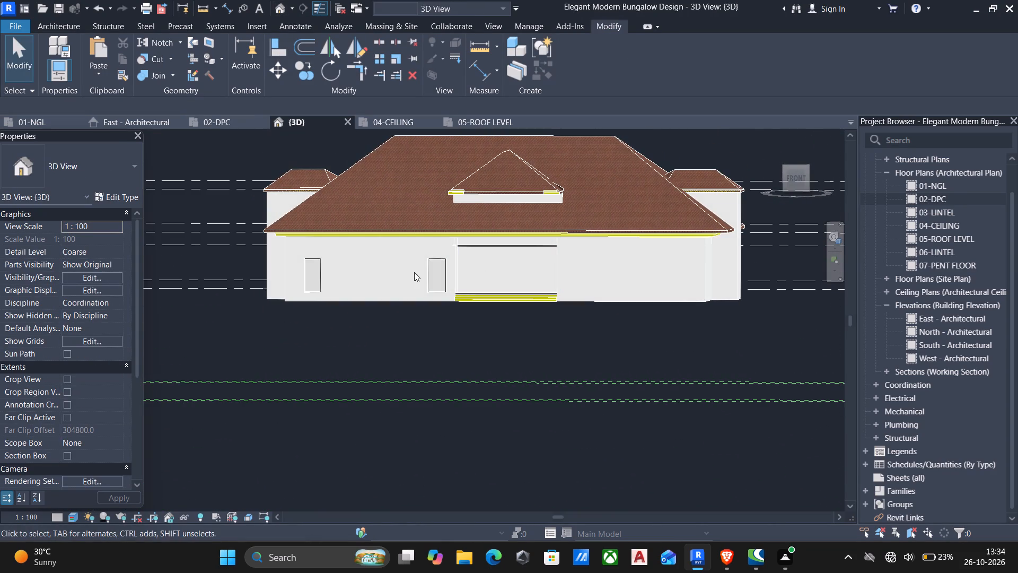
scroll(441, 264, "up", 6)
left_click(419, 323)
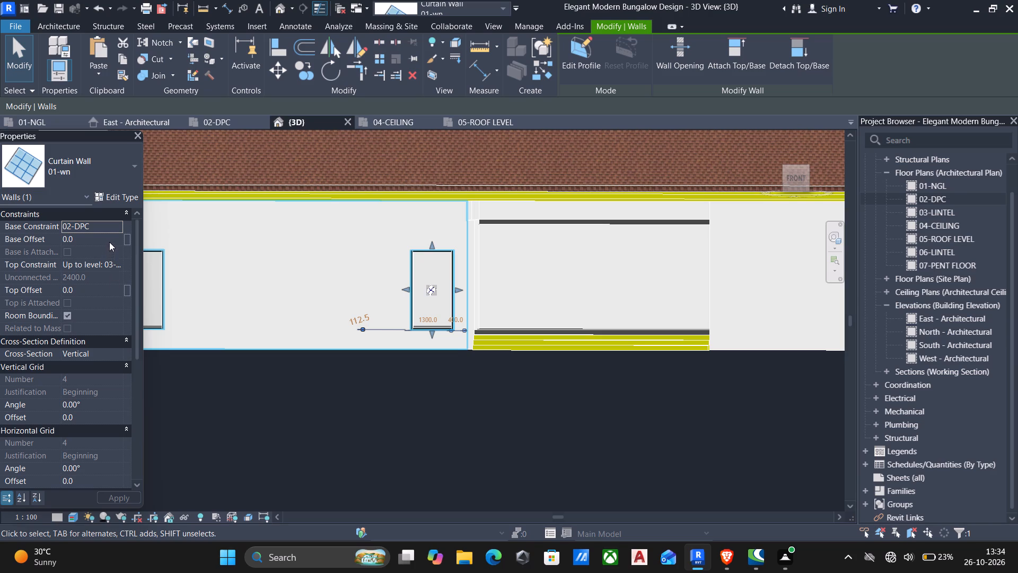
left_click(111, 239)
type("450")
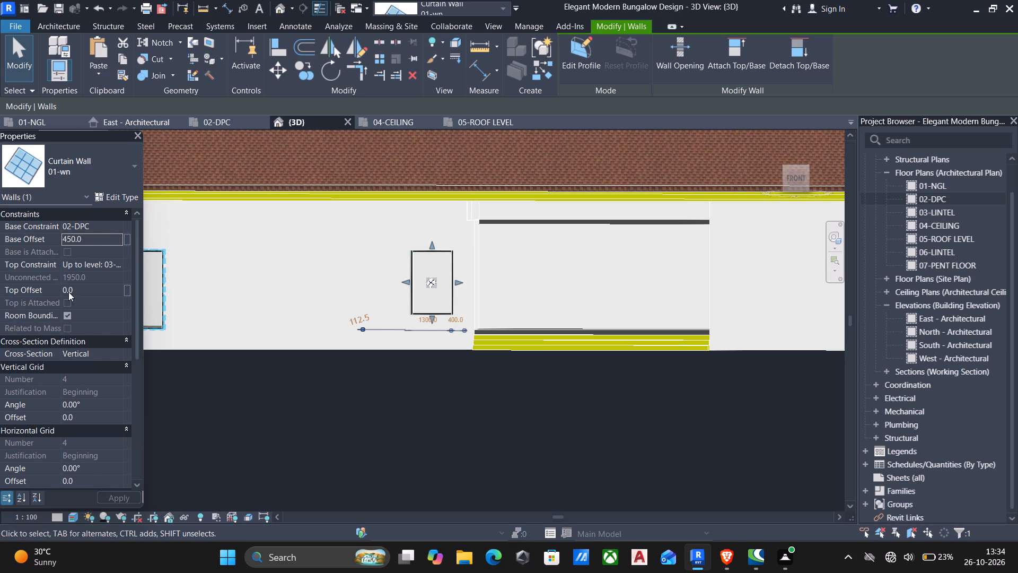
left_click(119, 268)
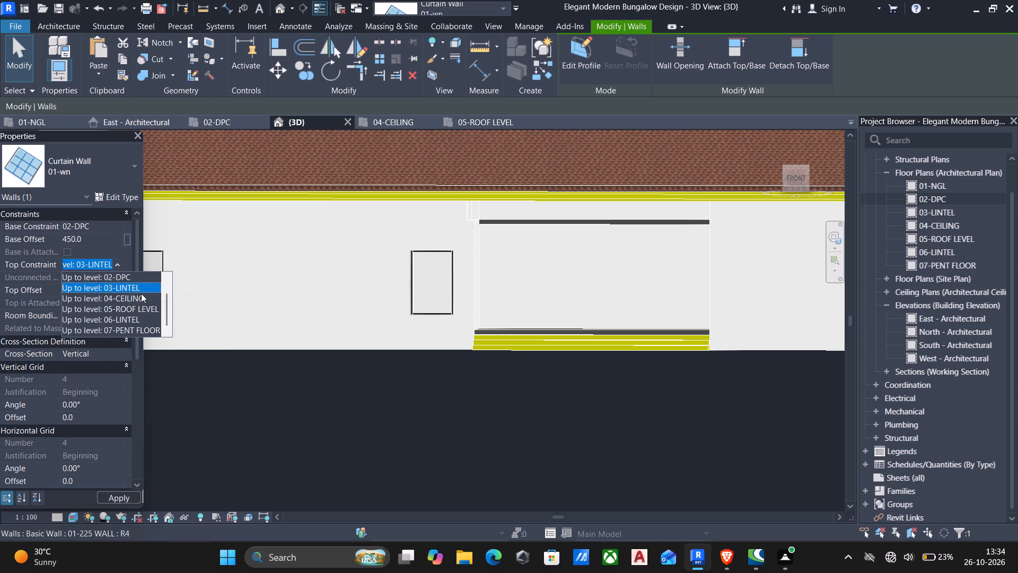
left_click(141, 293)
left_click(91, 291)
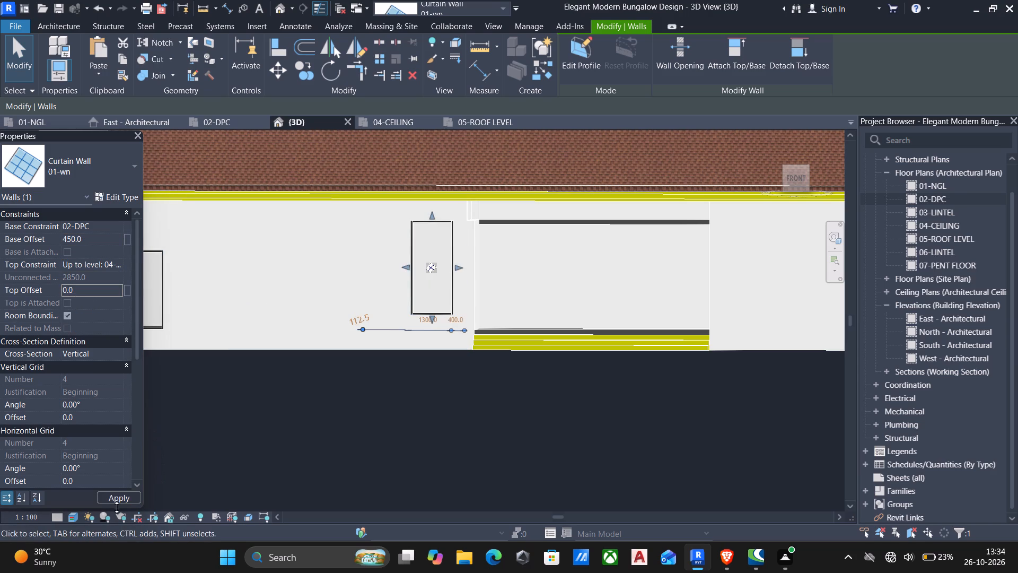
left_click(297, 379)
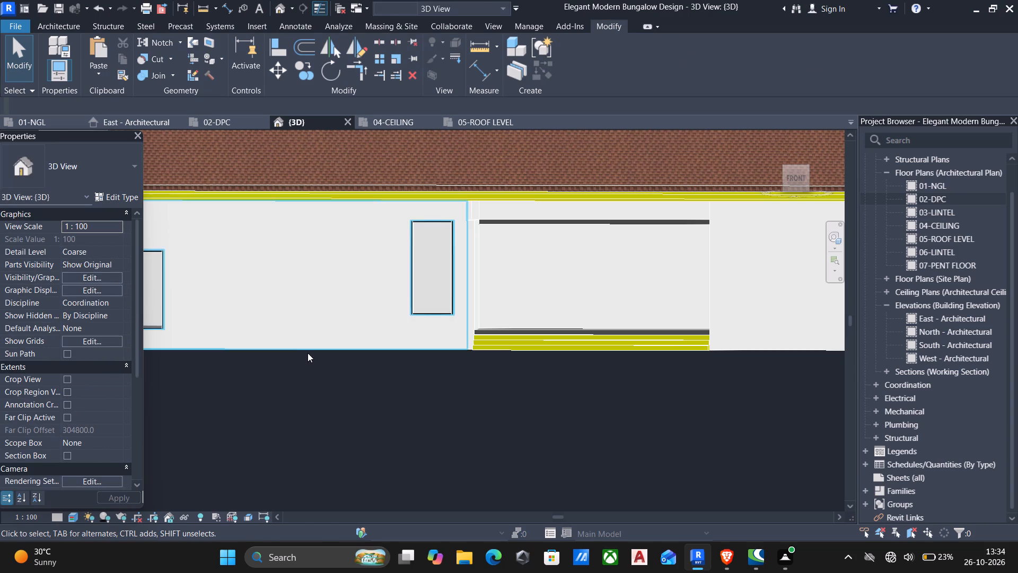
Align the top and bottom edges of the outer front window with those of the entrance-side window.
middle_click_drag(309, 351, 626, 334)
key("a")
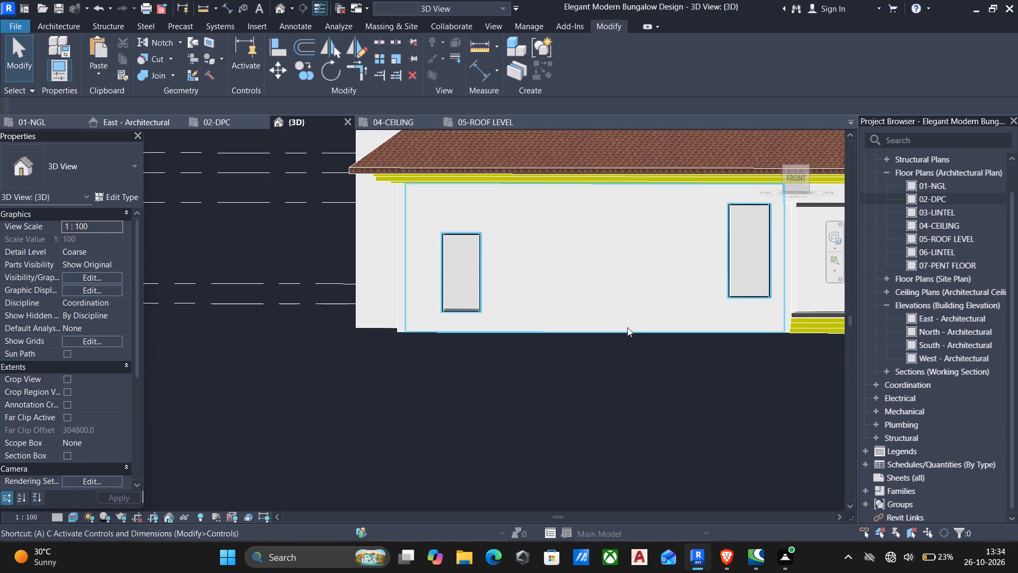
key("l")
left_click(745, 203)
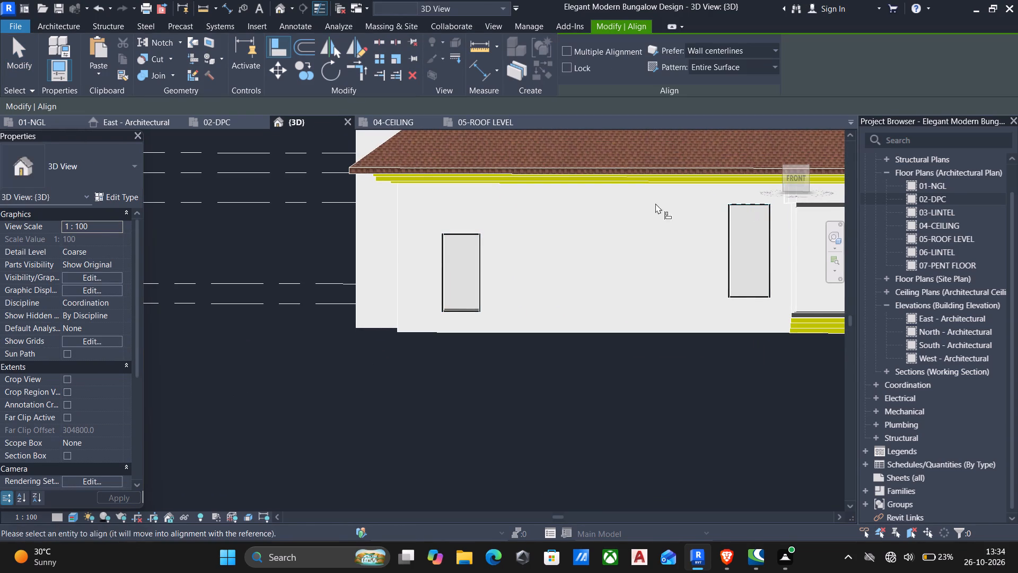
left_click(471, 237)
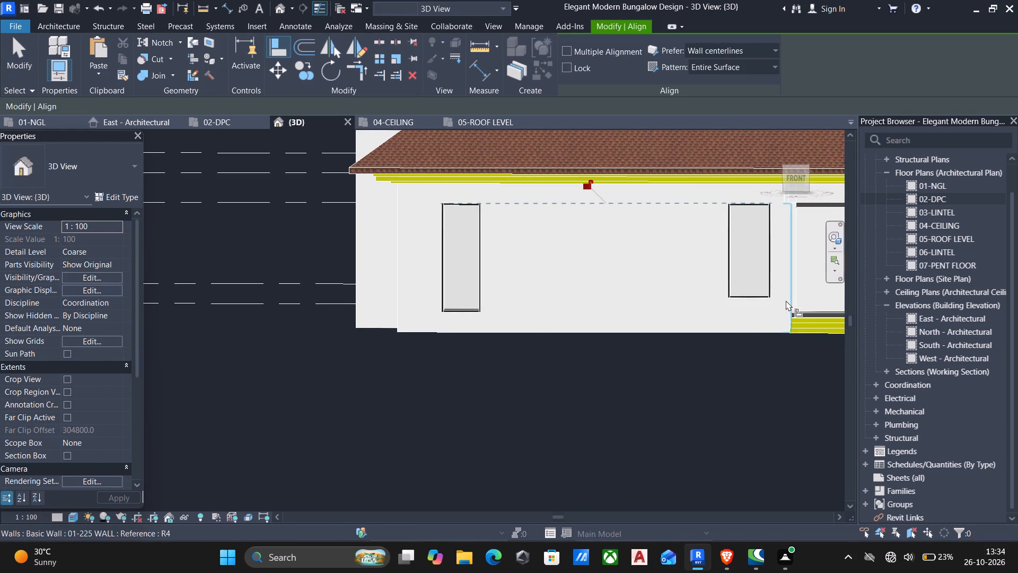
left_click(761, 300)
left_click(449, 312)
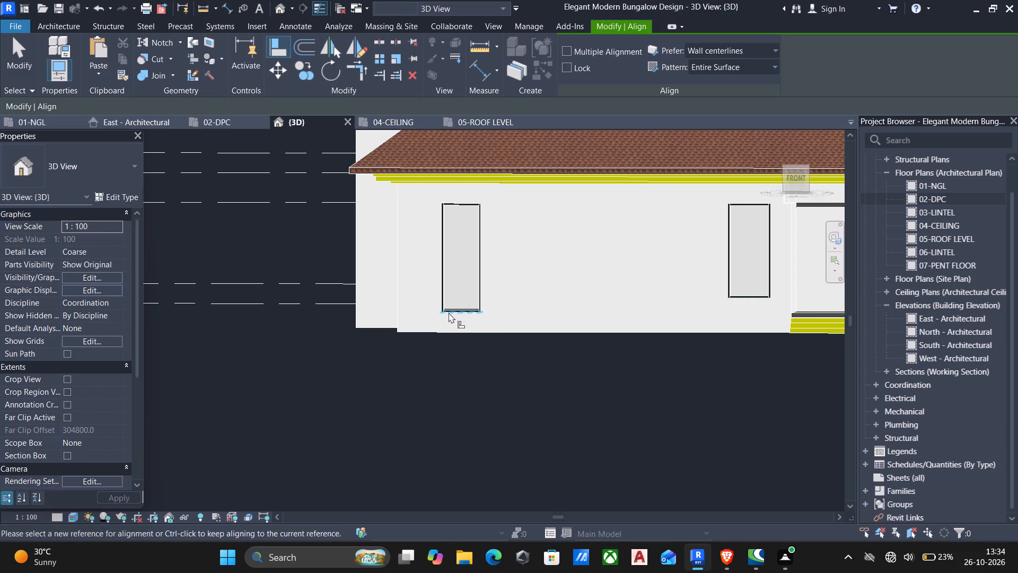
Place a horizontal curtain grid line across the entrance-side window at its mid-height, applied to all segments.
scroll(507, 323, "down", 6)
middle_click_drag(509, 341, 330, 372)
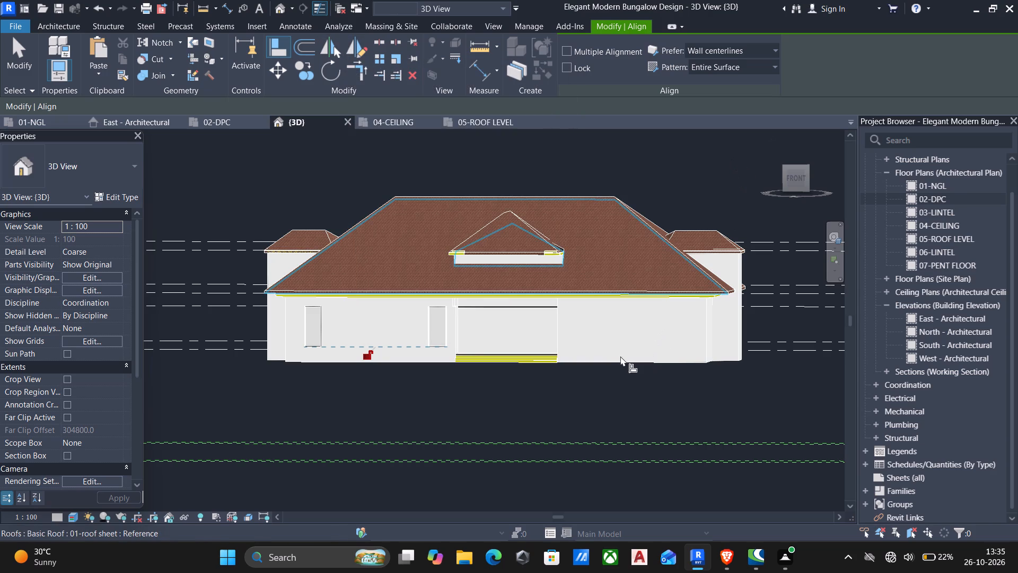
scroll(402, 348, "up", 4)
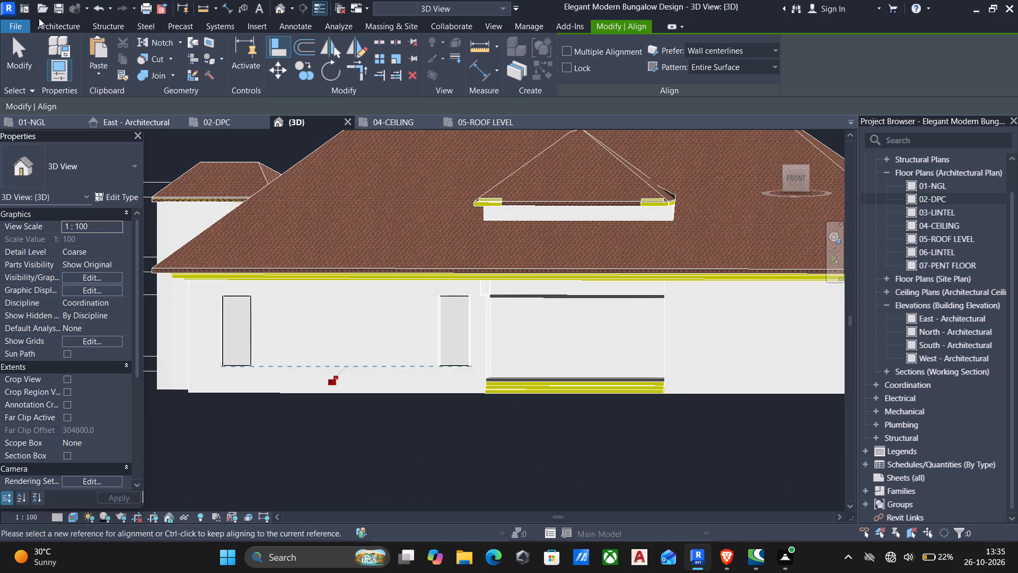
left_click(60, 24)
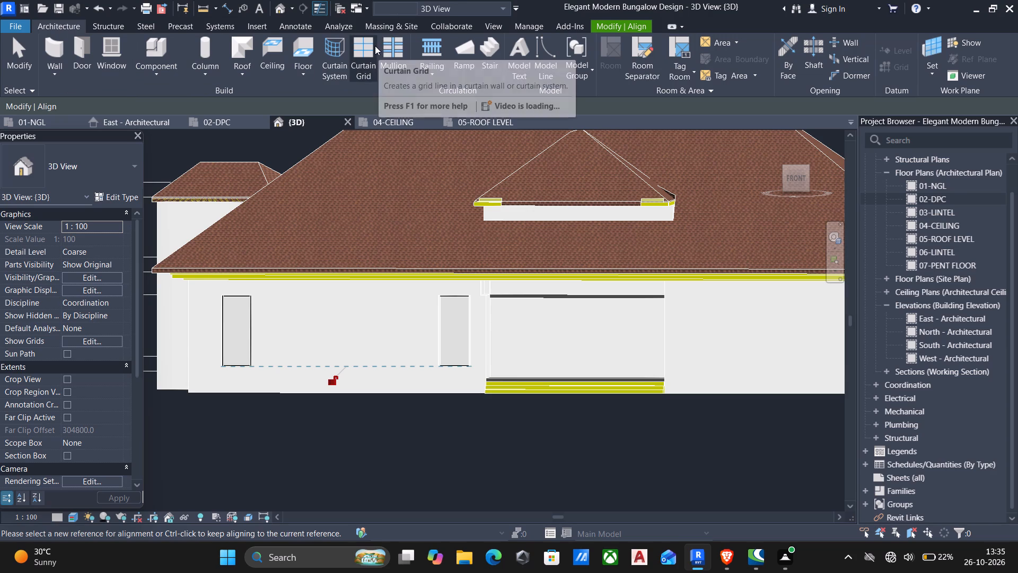
left_click(364, 55)
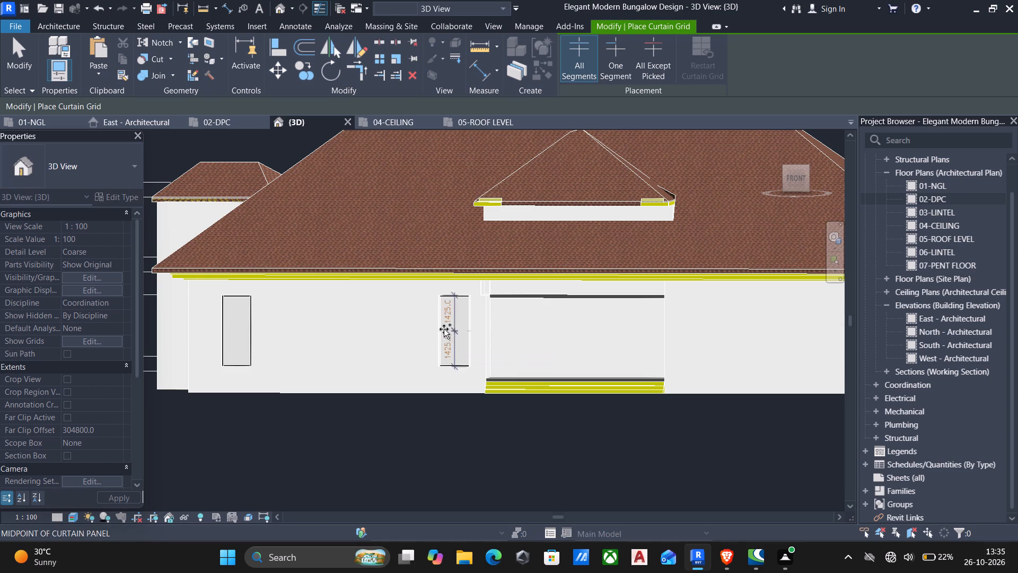
scroll(440, 328, "up", 6)
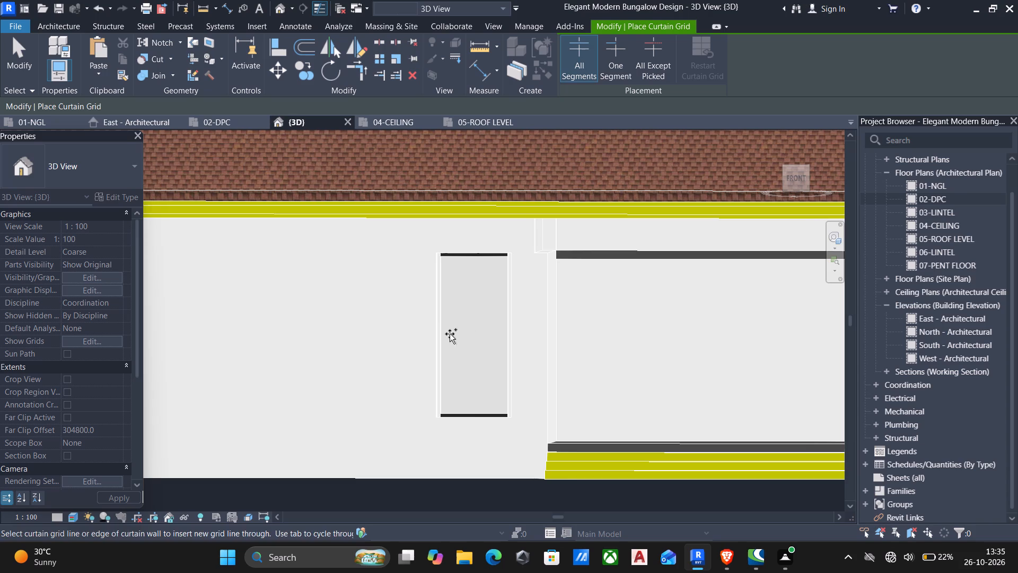
left_click(434, 333)
scroll(410, 335, "down", 5)
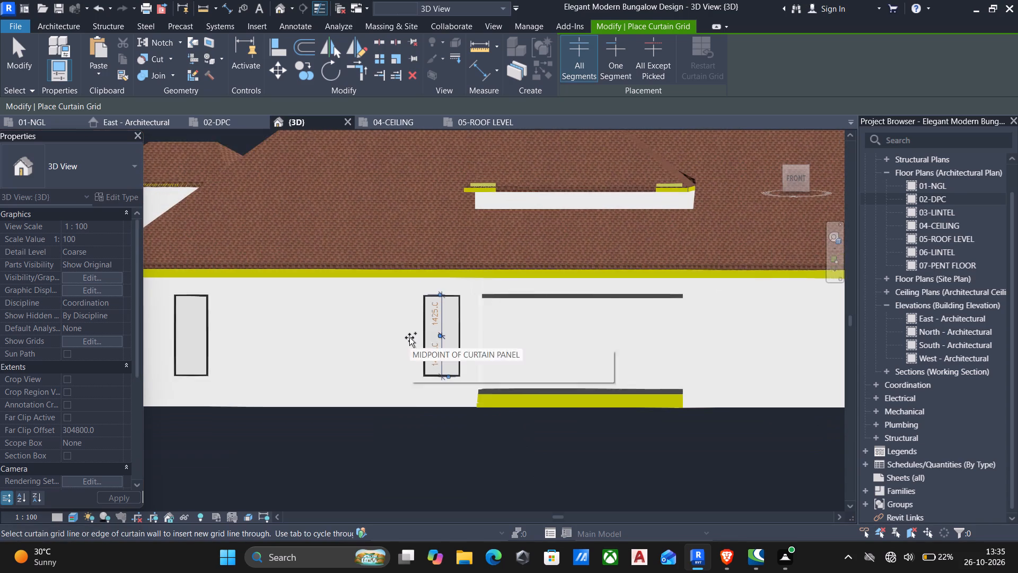
Place a horizontal curtain grid line across the outer front window at its mid-height, applied to all segments.
left_click(177, 336)
scroll(324, 323, "up", 5)
scroll(461, 342, "down", 6)
middle_click_drag(461, 344, 531, 328)
scroll(303, 388, "up", 5)
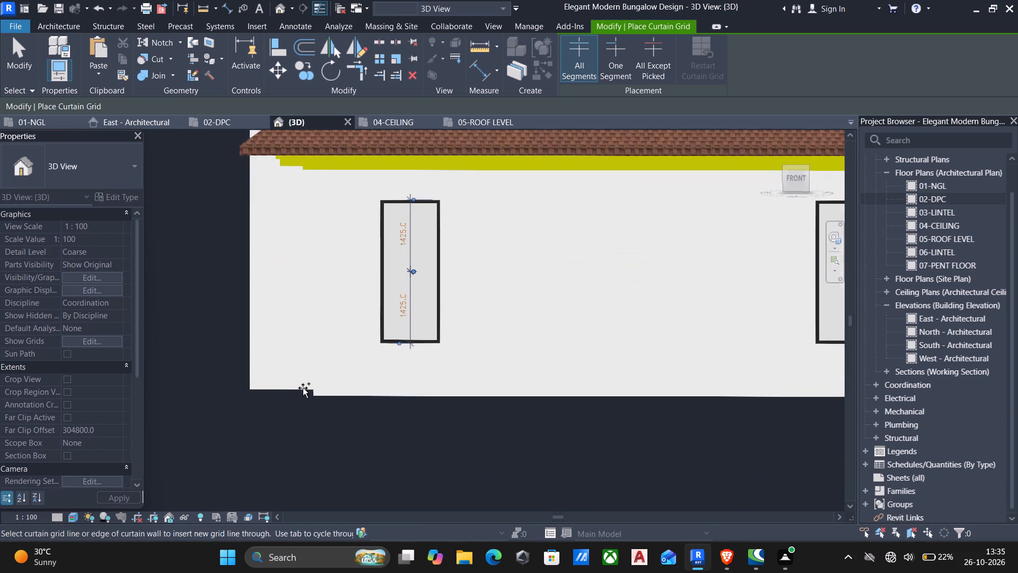
key("Escape")
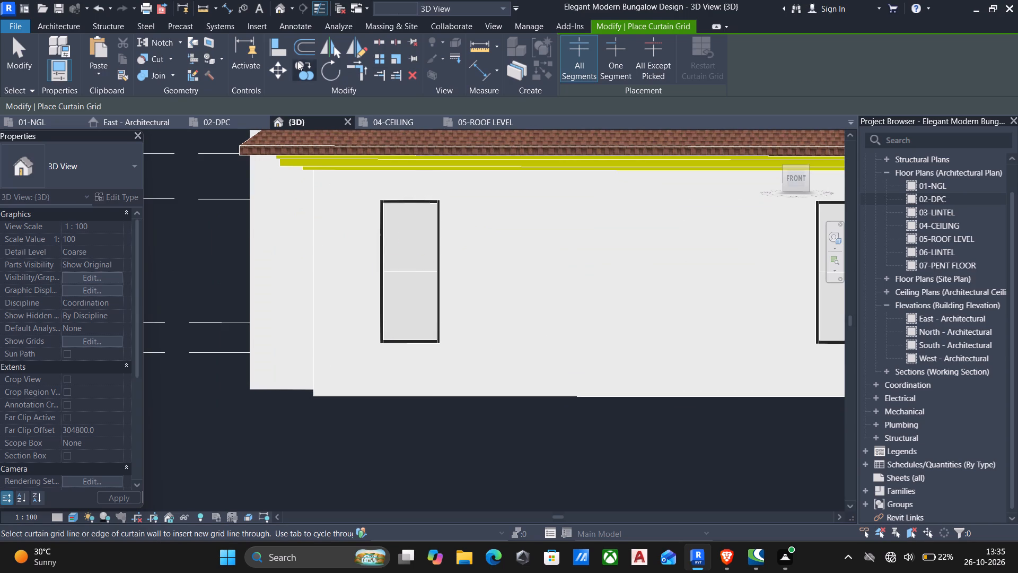
Add 65 x 125mm rectangular mullions along the mid-height grid lines of both front windows.
left_click(51, 28)
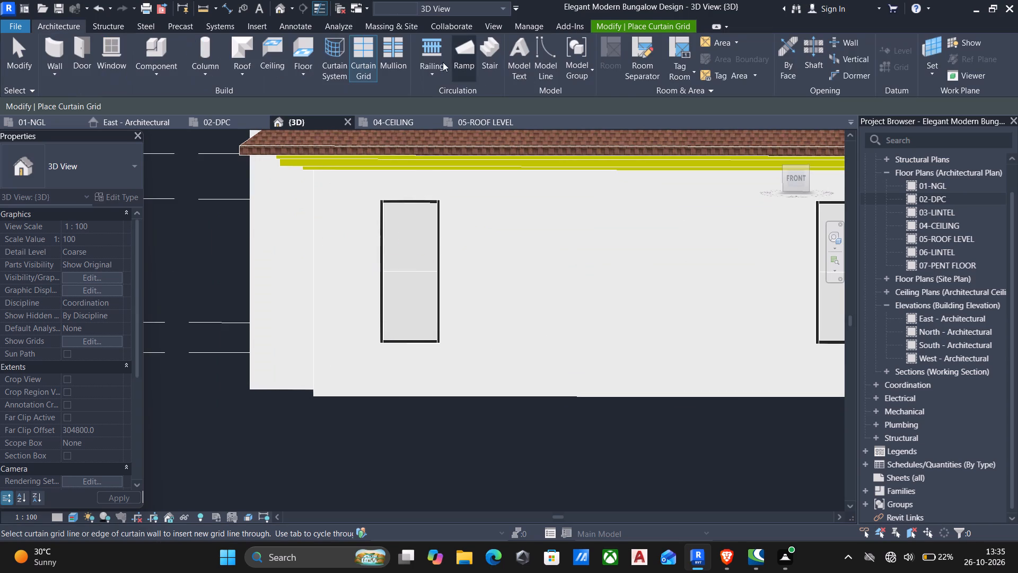
left_click(398, 48)
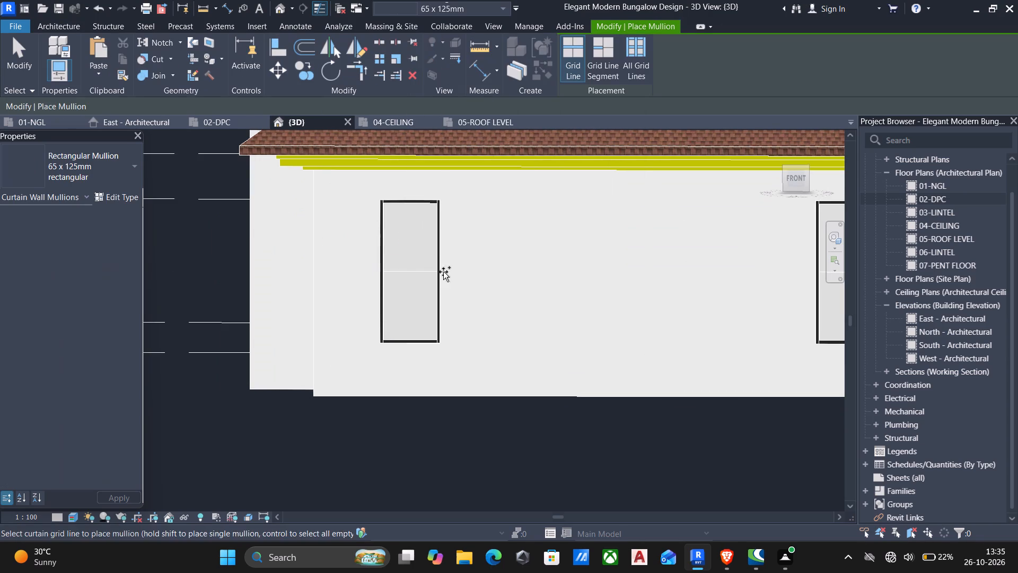
left_click(418, 271)
middle_click_drag(566, 289, 470, 340)
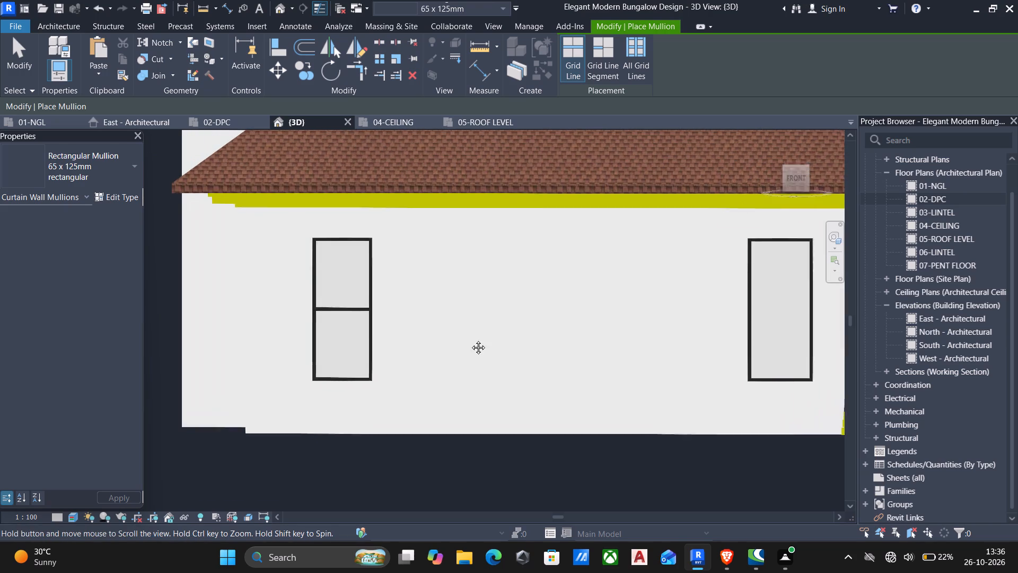
middle_click_drag(470, 340, 278, 329)
left_click(543, 311)
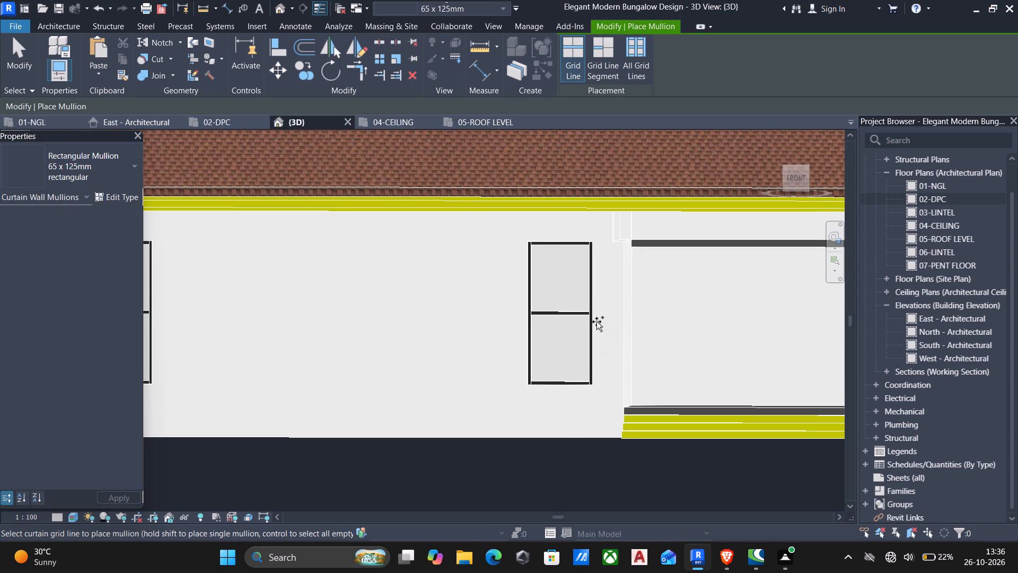
scroll(611, 324, "down", 3)
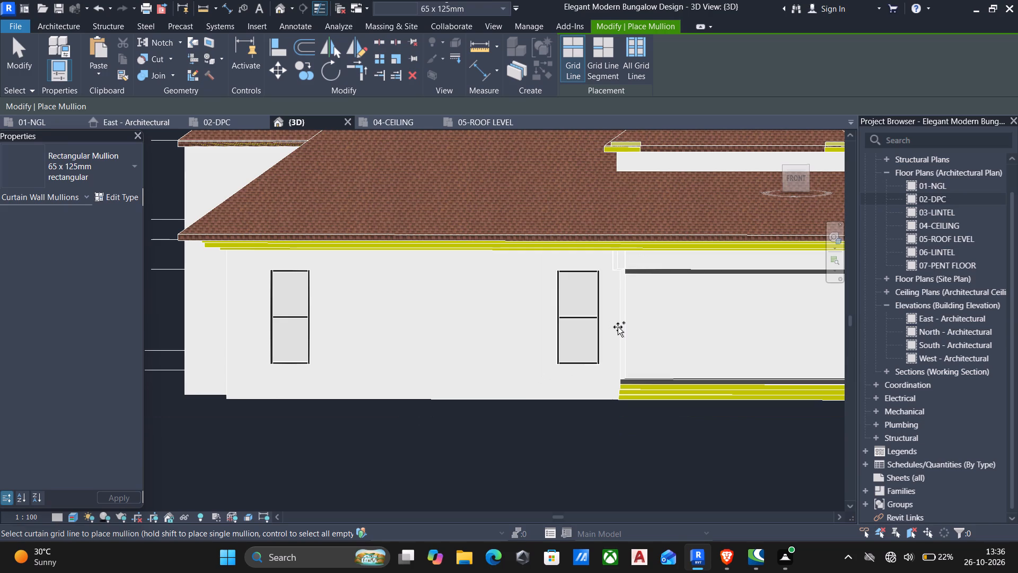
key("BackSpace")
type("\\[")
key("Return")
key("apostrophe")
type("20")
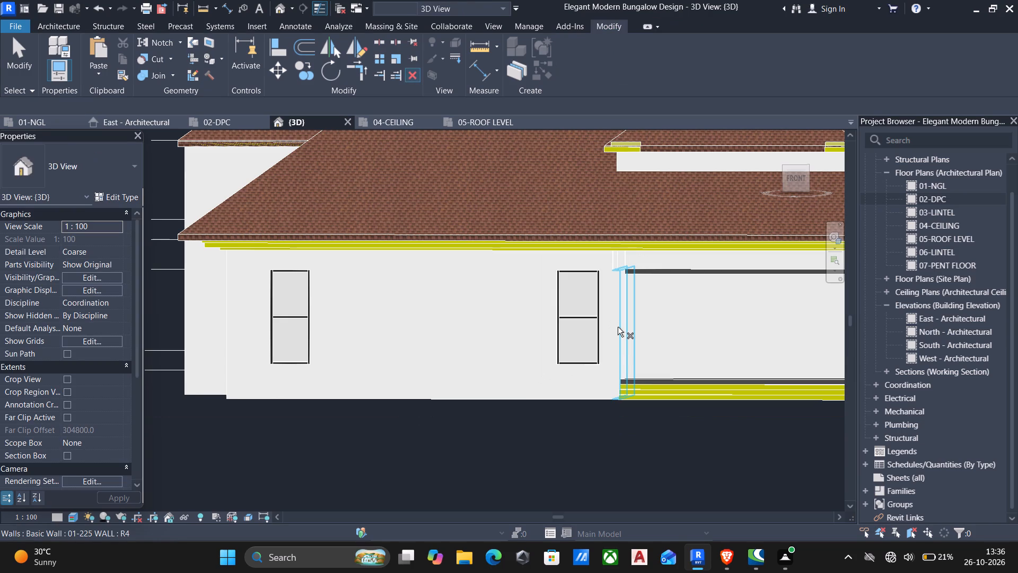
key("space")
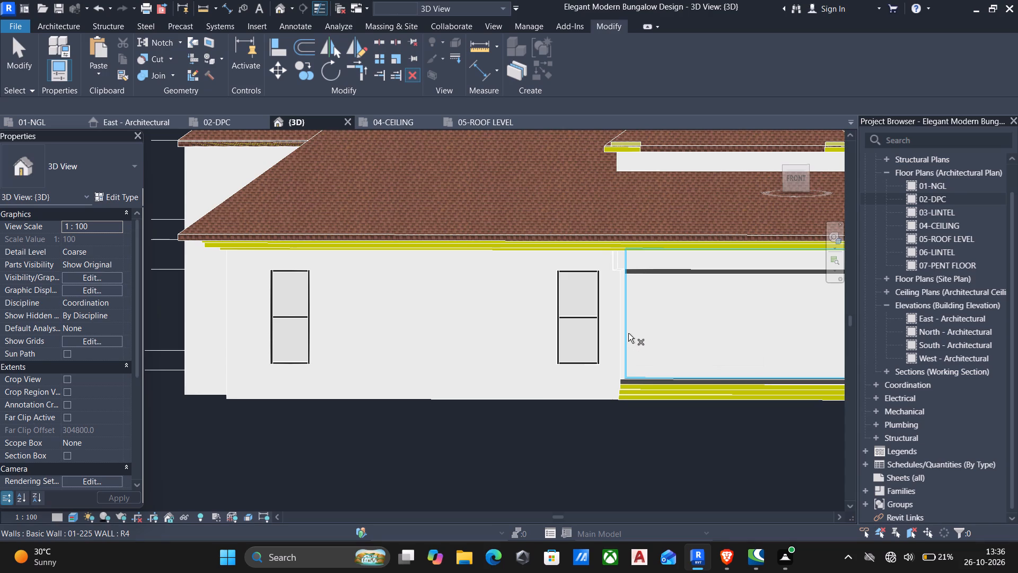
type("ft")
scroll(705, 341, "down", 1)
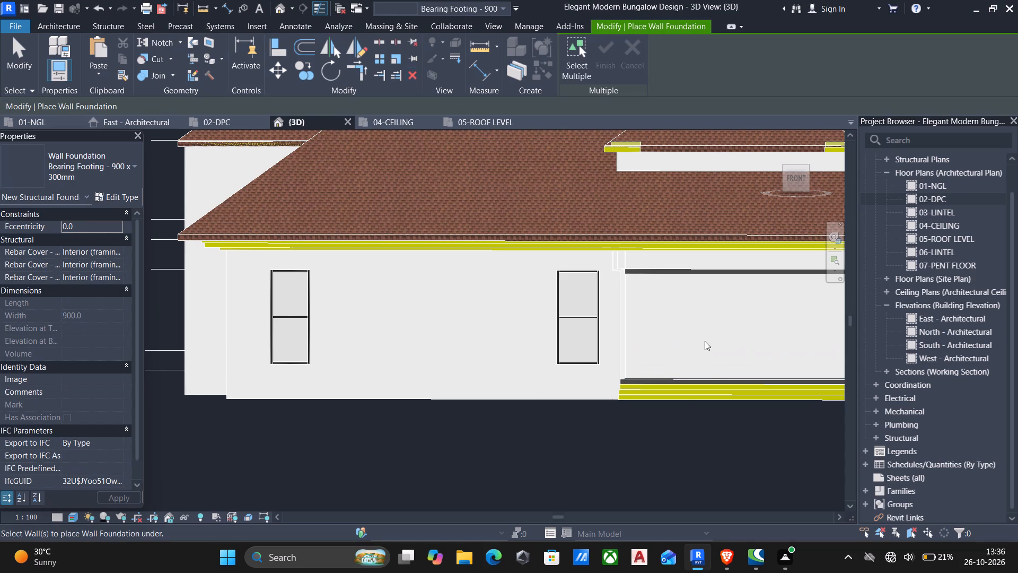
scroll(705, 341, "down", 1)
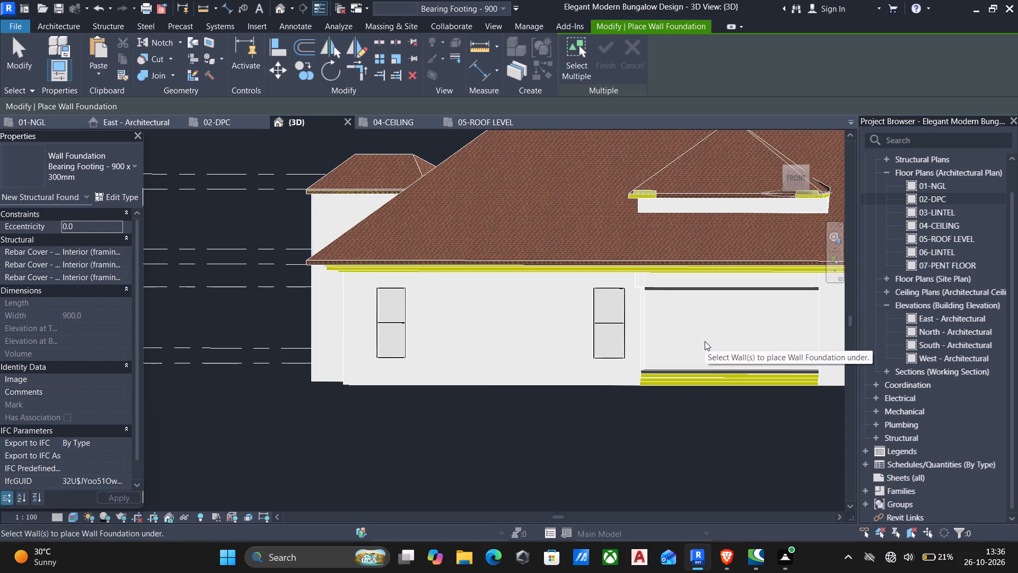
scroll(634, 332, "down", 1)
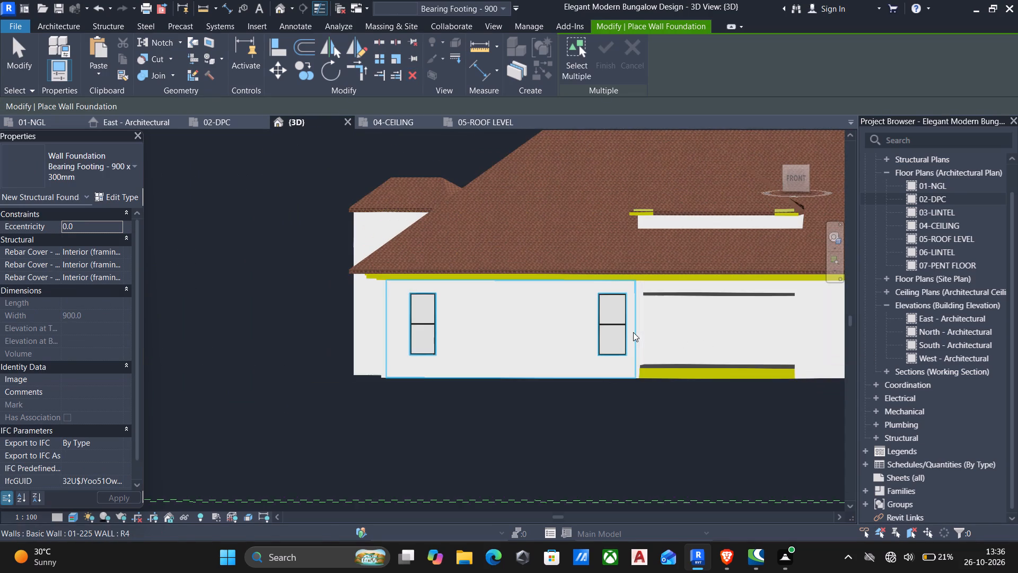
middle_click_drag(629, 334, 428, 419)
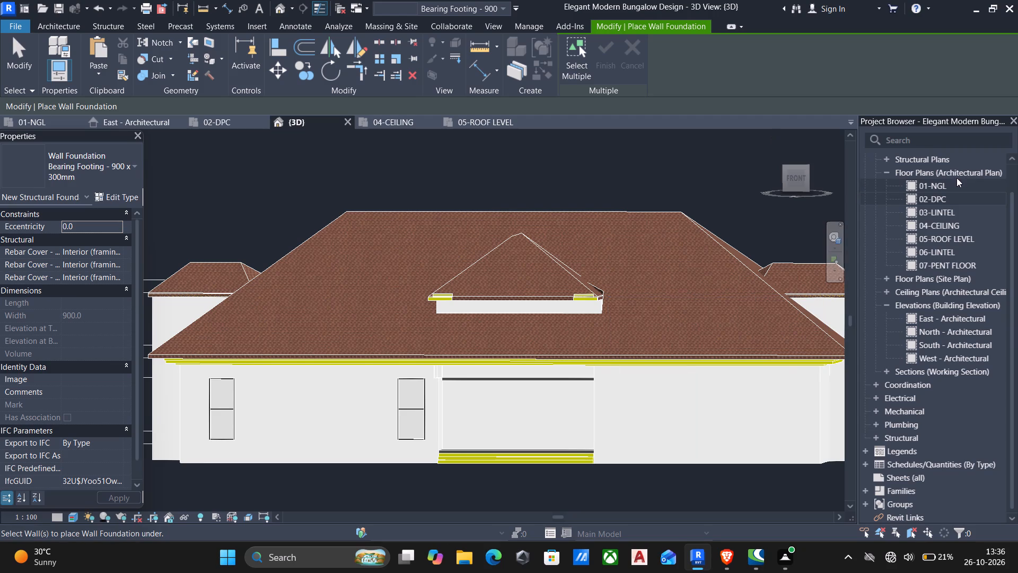
In the 02-DPC plan, draw a 01-wn curtain wall about 2900 mm long in the entrance's back wall, starting about 2200 mm from the window-side wall.
double_click(914, 198)
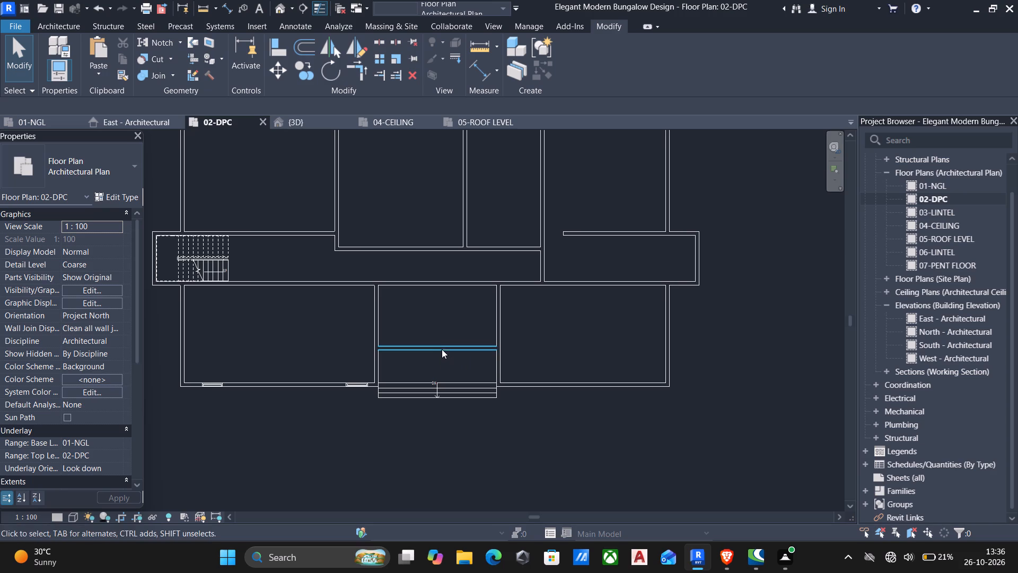
type("dr")
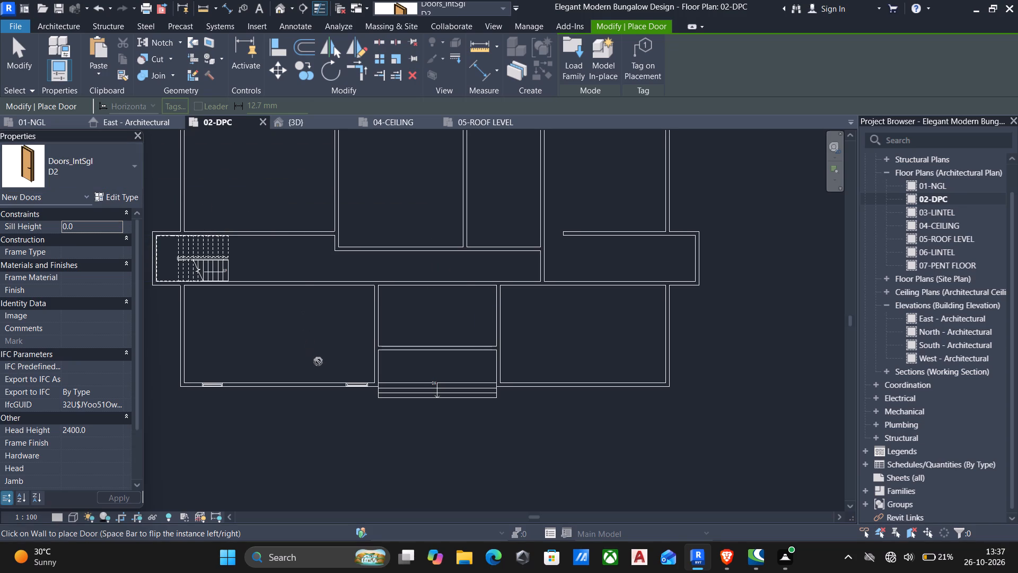
key("Escape")
type("wa")
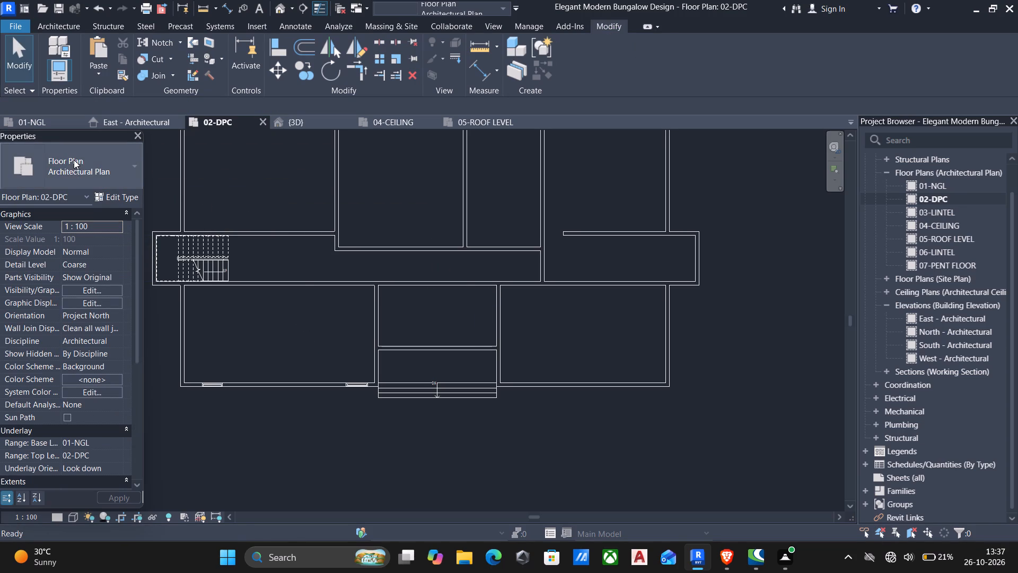
scroll(428, 361, "up", 5)
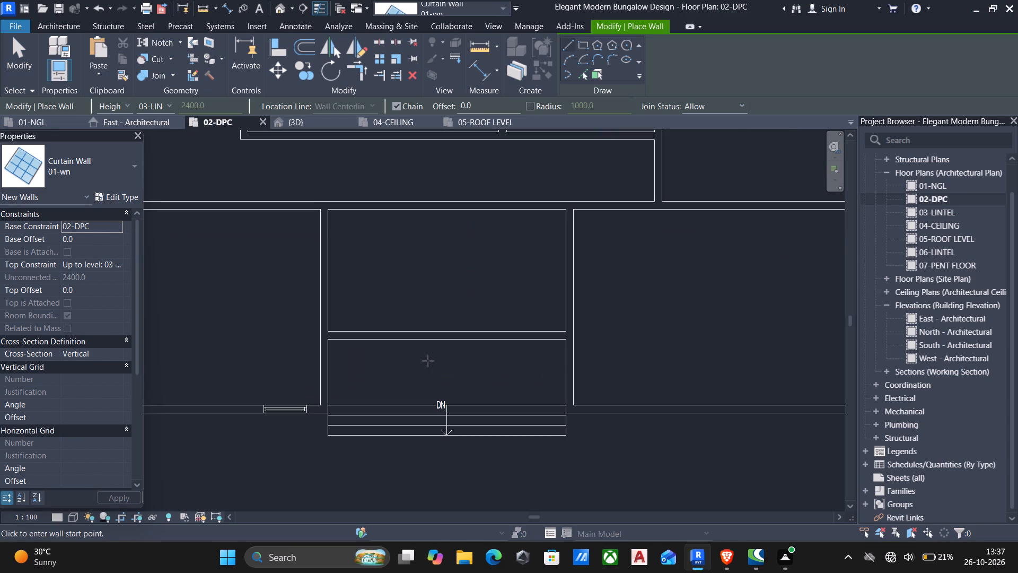
scroll(414, 348, "up", 4)
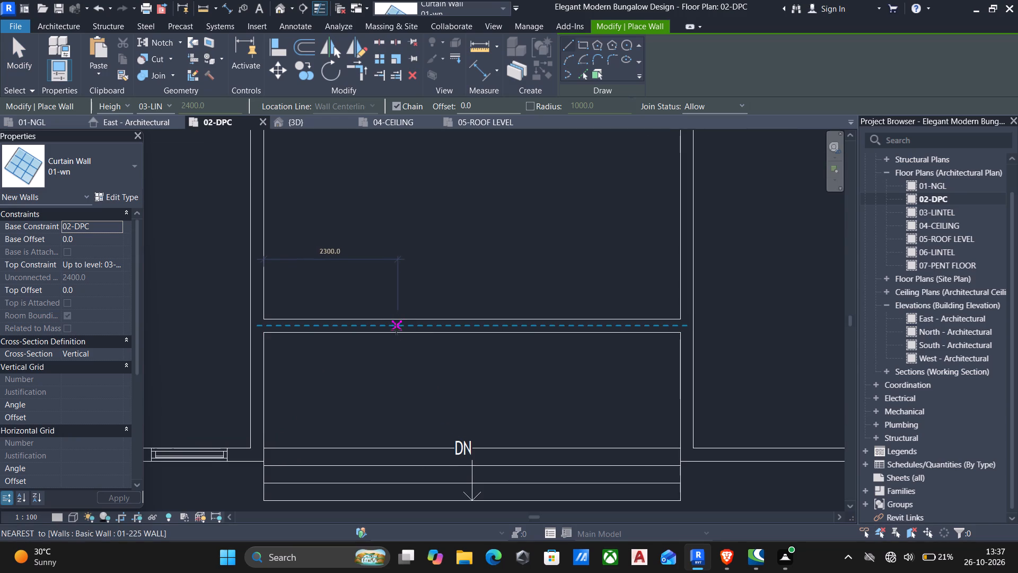
left_click(392, 327)
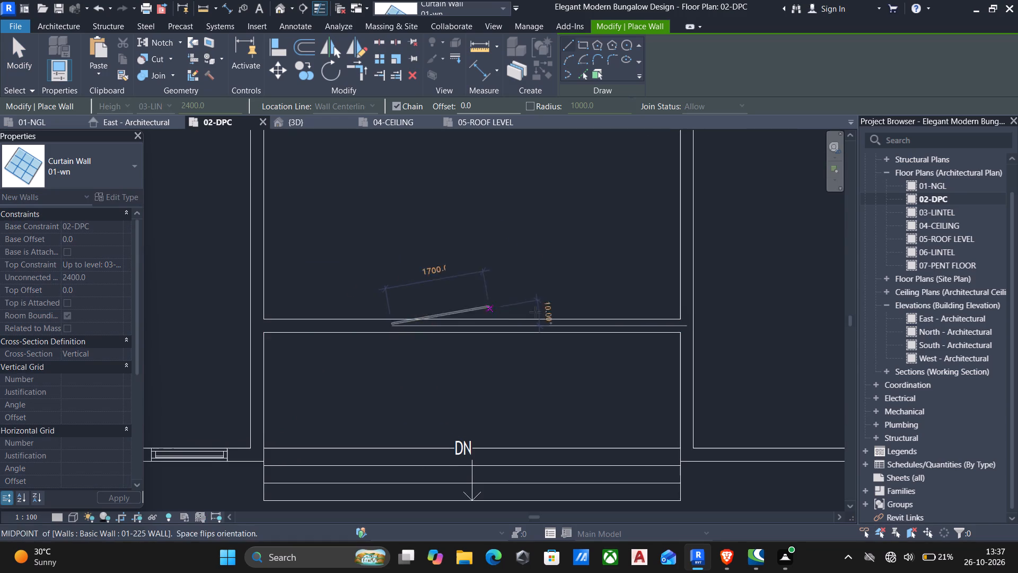
left_click(562, 323)
key("Escape")
key("Escape")
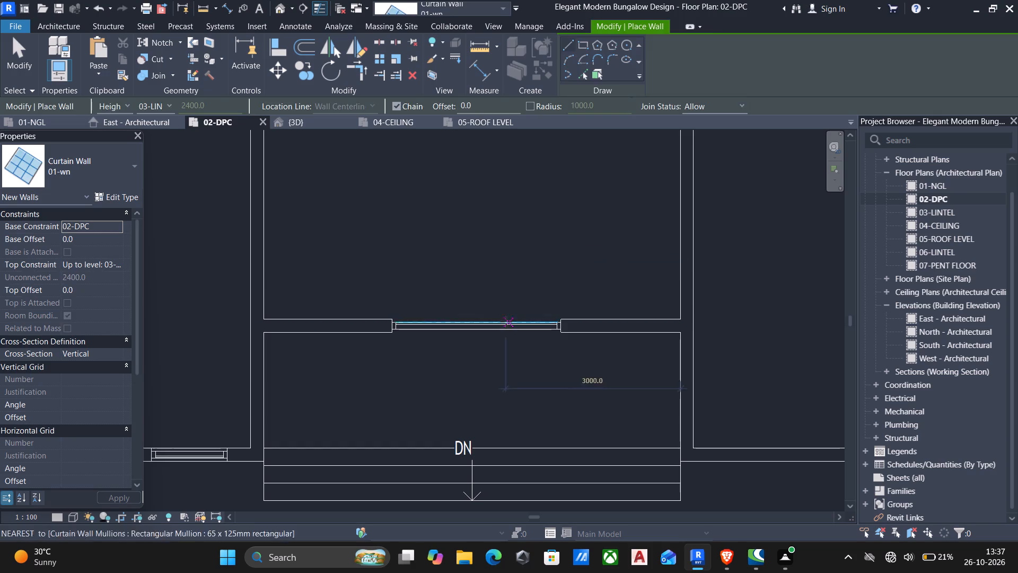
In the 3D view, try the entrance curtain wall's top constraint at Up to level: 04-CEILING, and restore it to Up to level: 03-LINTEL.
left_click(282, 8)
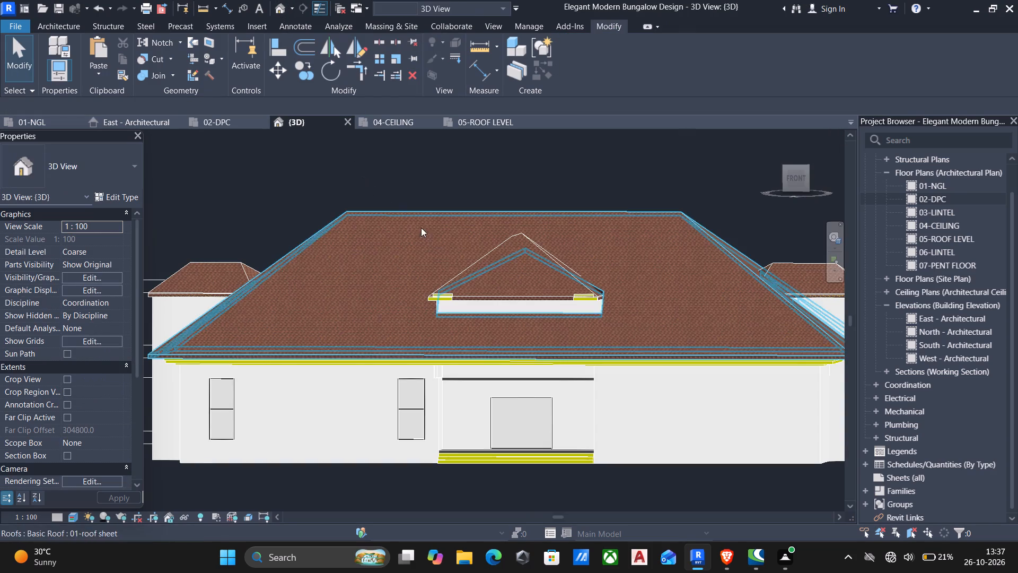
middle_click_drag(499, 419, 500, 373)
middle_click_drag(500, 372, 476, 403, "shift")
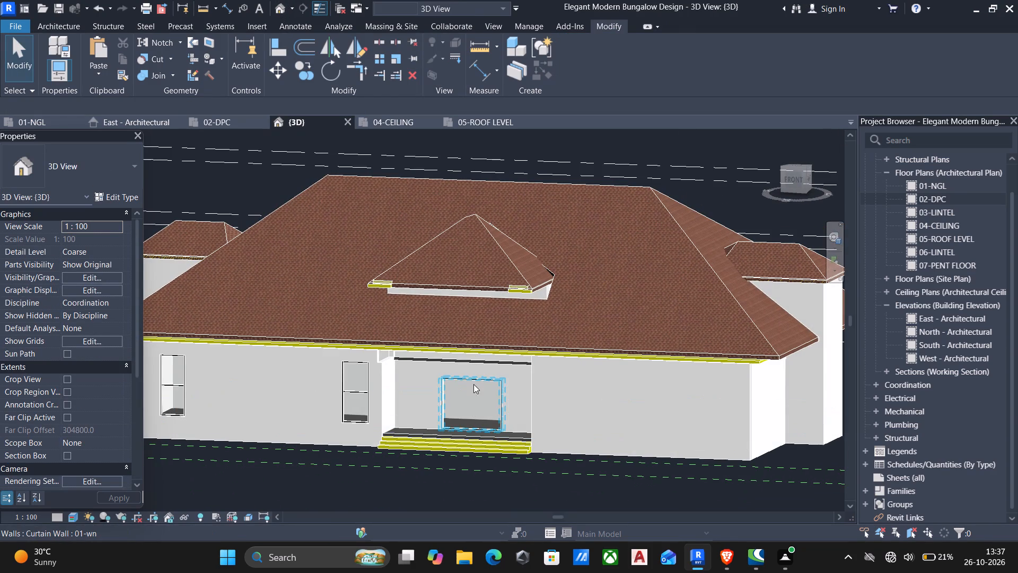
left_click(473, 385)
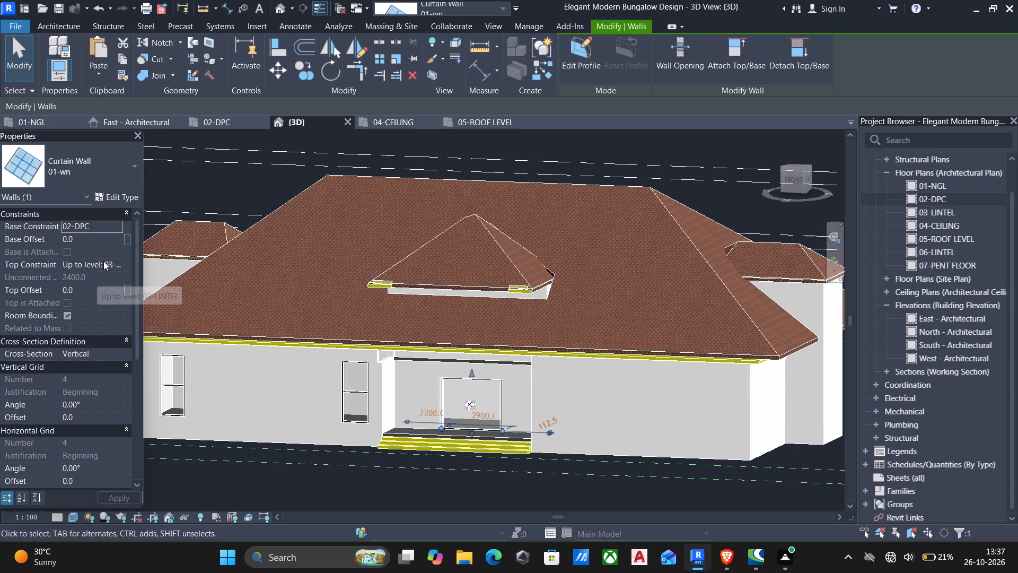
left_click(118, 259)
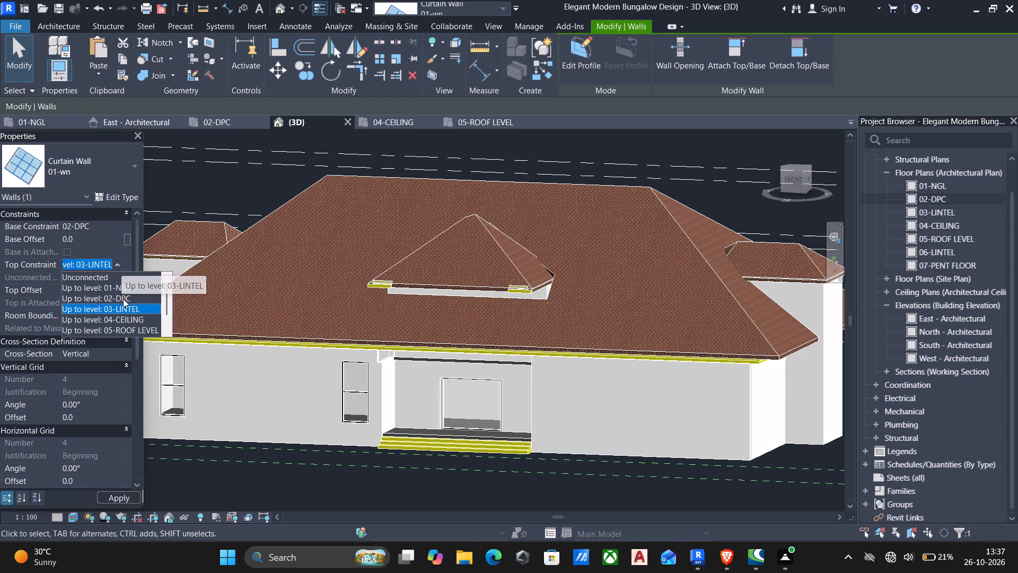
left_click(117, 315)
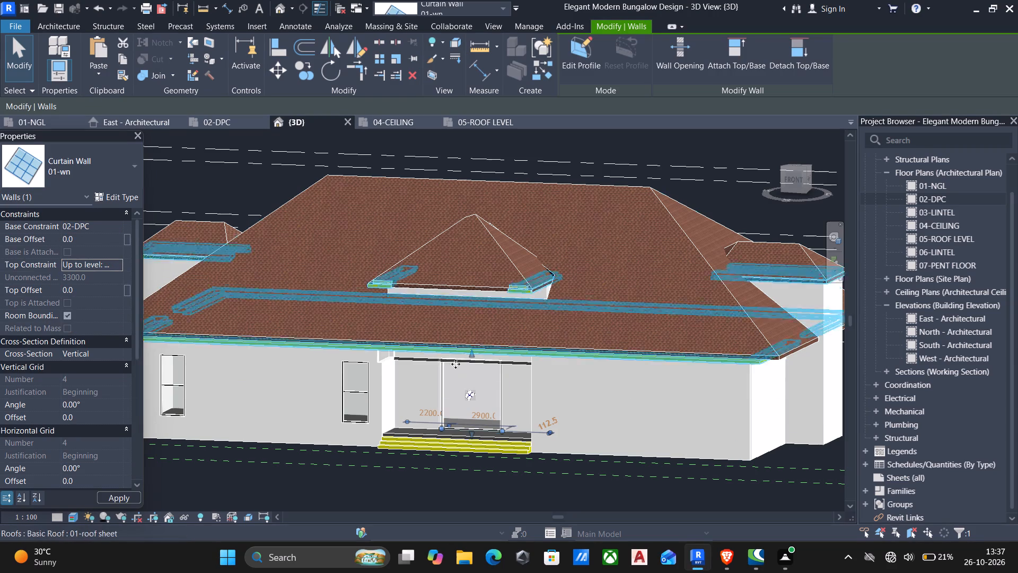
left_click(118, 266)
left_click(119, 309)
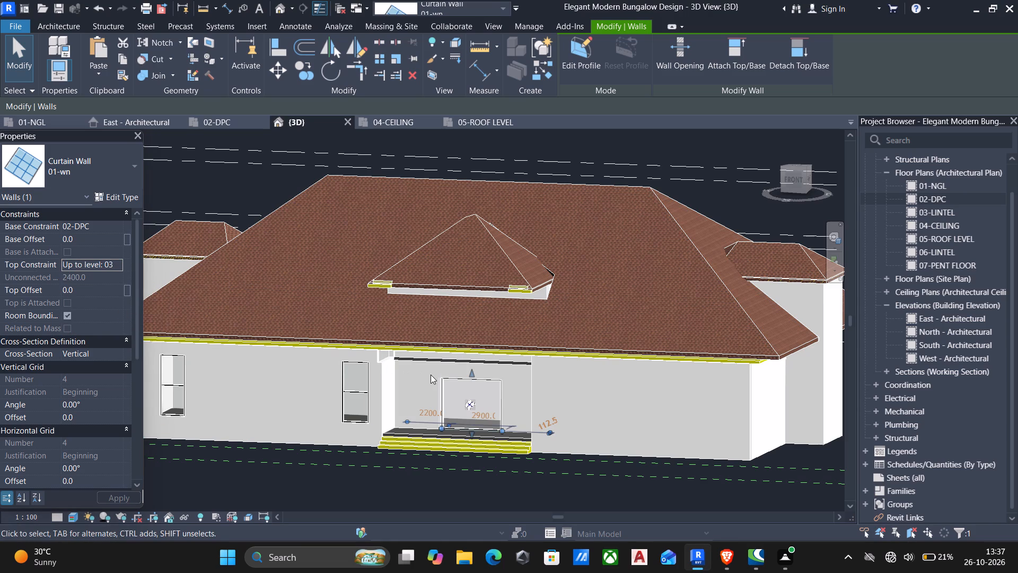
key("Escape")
From the front view, stretch the entrance curtain wall's top edge up to just below the dark band above it, at a 750 mm top offset.
middle_click_drag(431, 375, 423, 340, "shift")
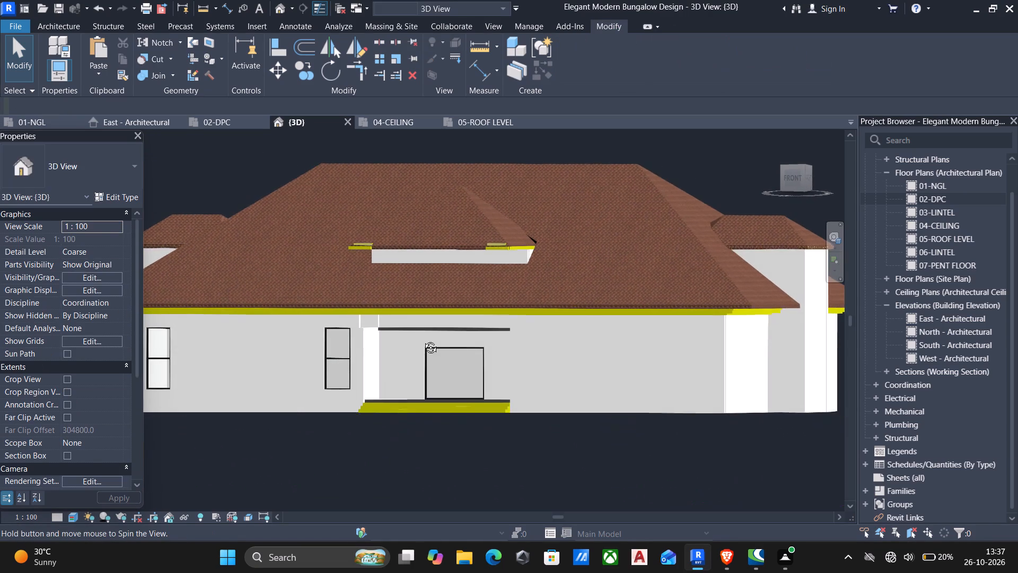
middle_click_drag(423, 340, 434, 333, "shift")
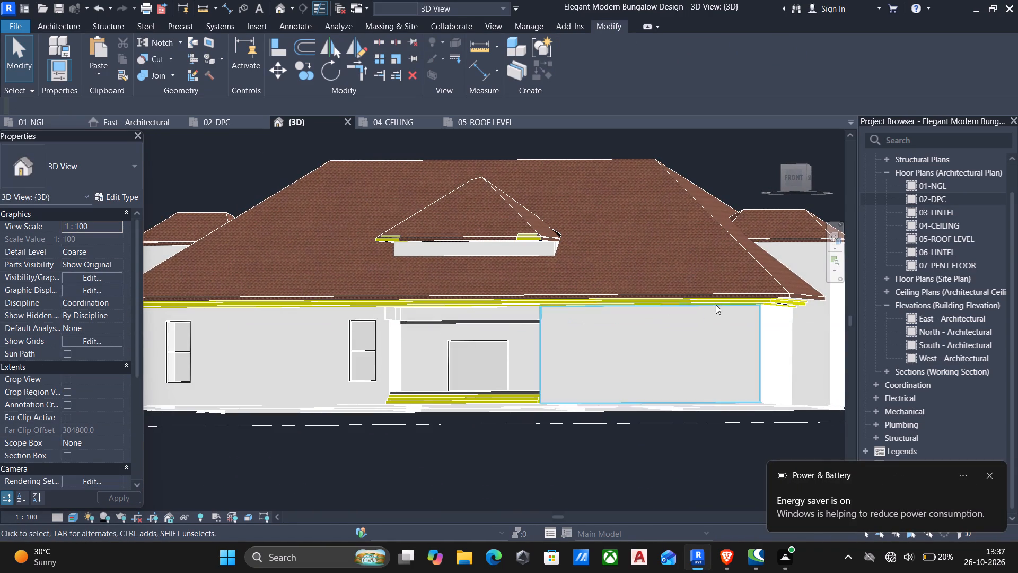
left_click(797, 176)
scroll(444, 312, "up", 5)
scroll(476, 411, "up", 6)
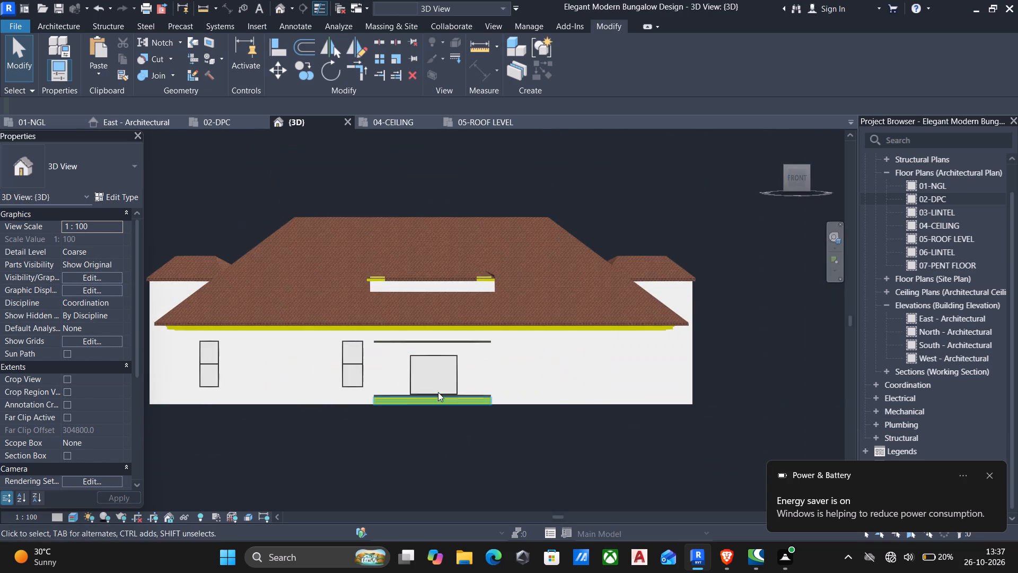
scroll(415, 360, "up", 4)
left_click(425, 358)
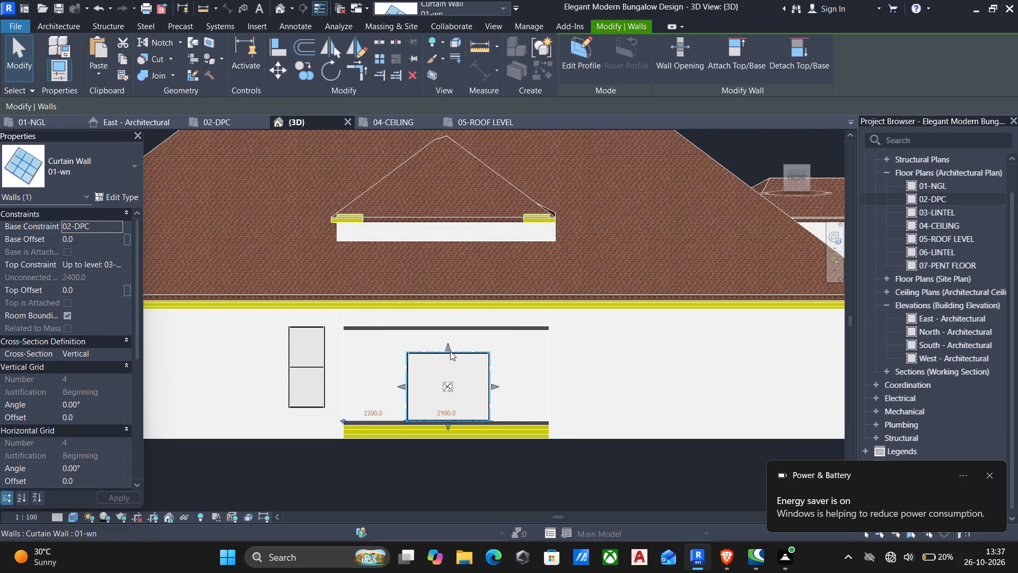
left_click_drag(448, 346, 446, 341)
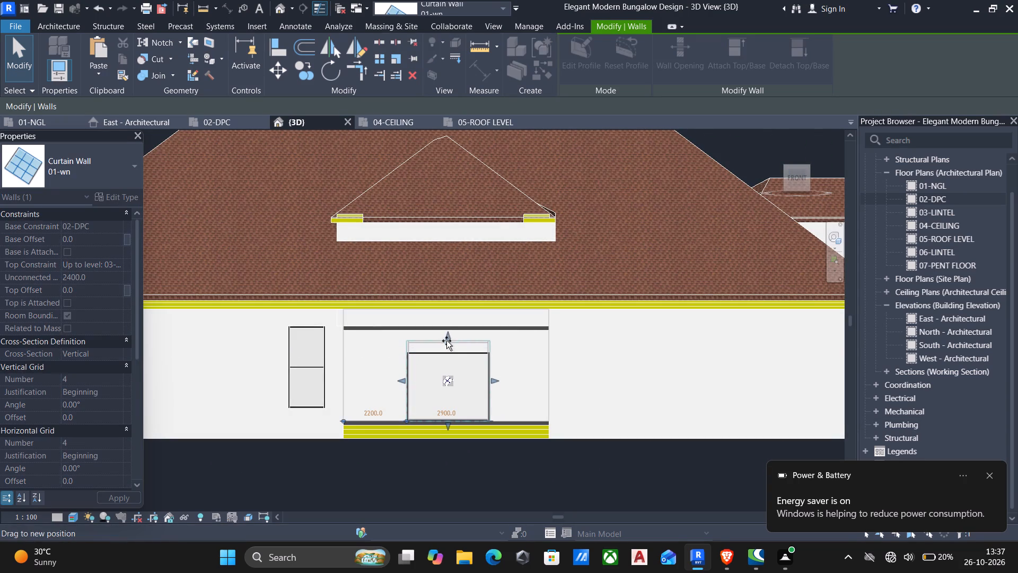
left_click_drag(446, 341, 446, 336)
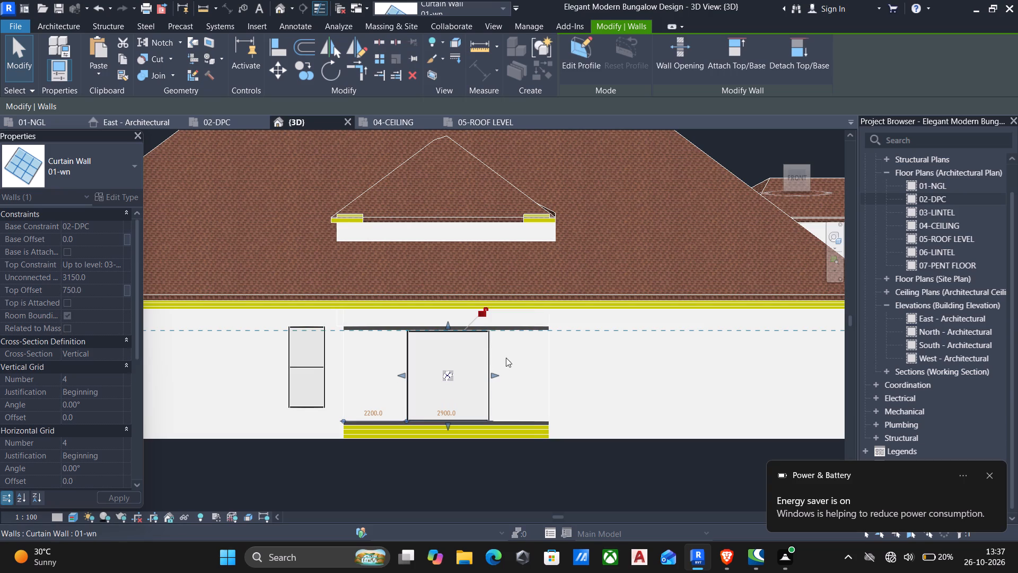
key("Escape")
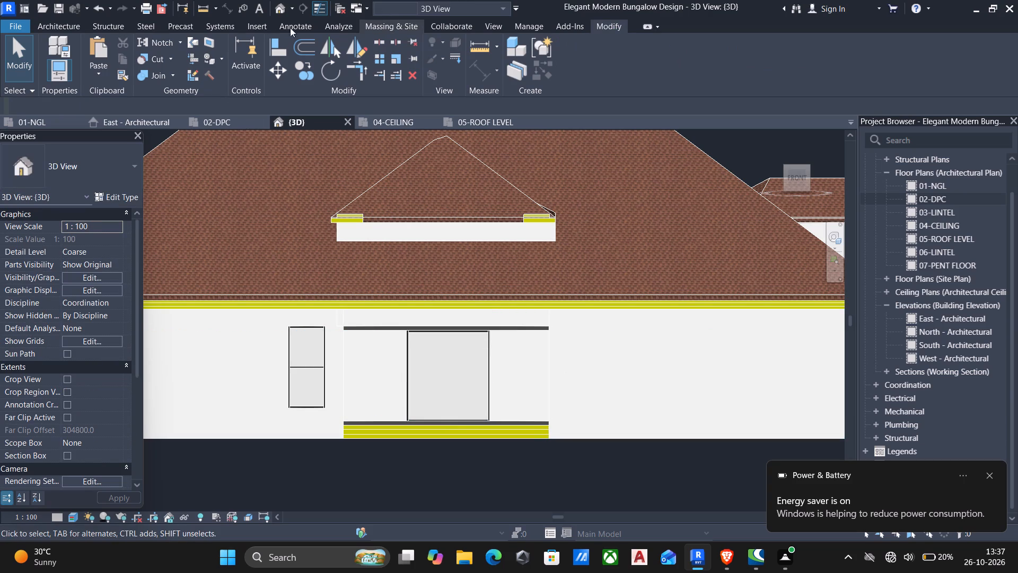
Divide the entrance curtain wall with a full-height vertical grid line, 1000 mm from its edge farther from the window.
left_click(60, 28)
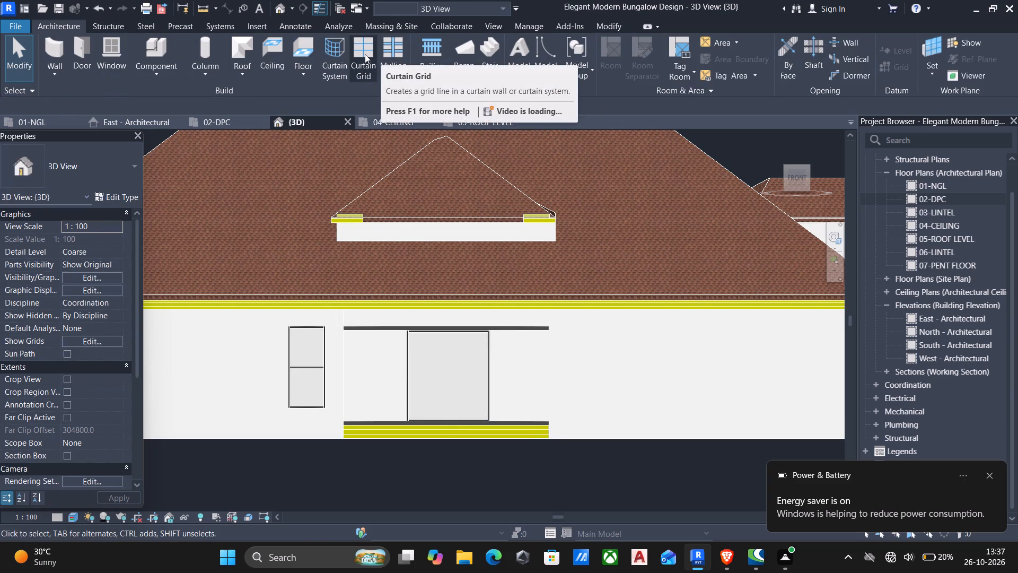
left_click(365, 54)
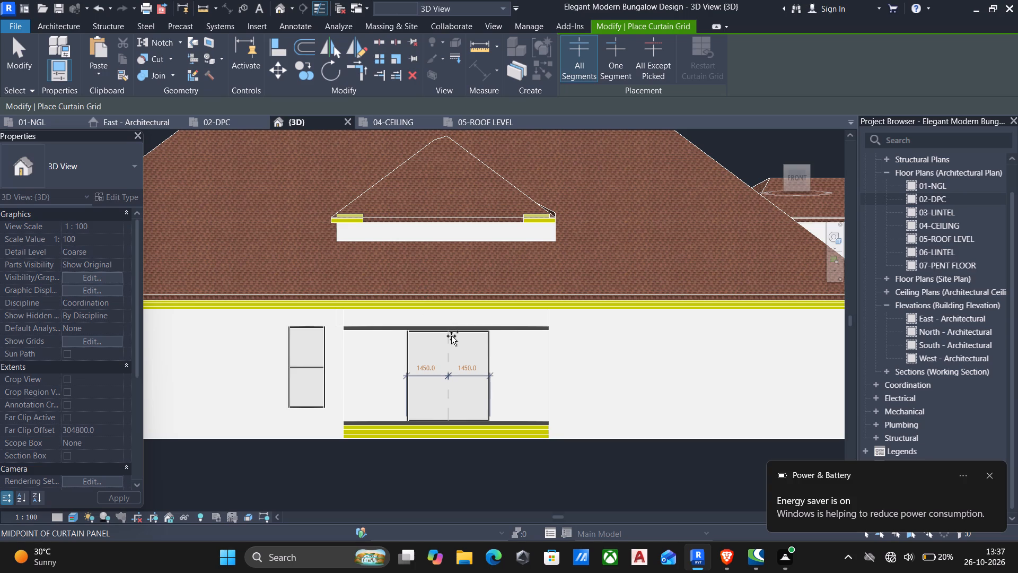
scroll(458, 335, "up", 3)
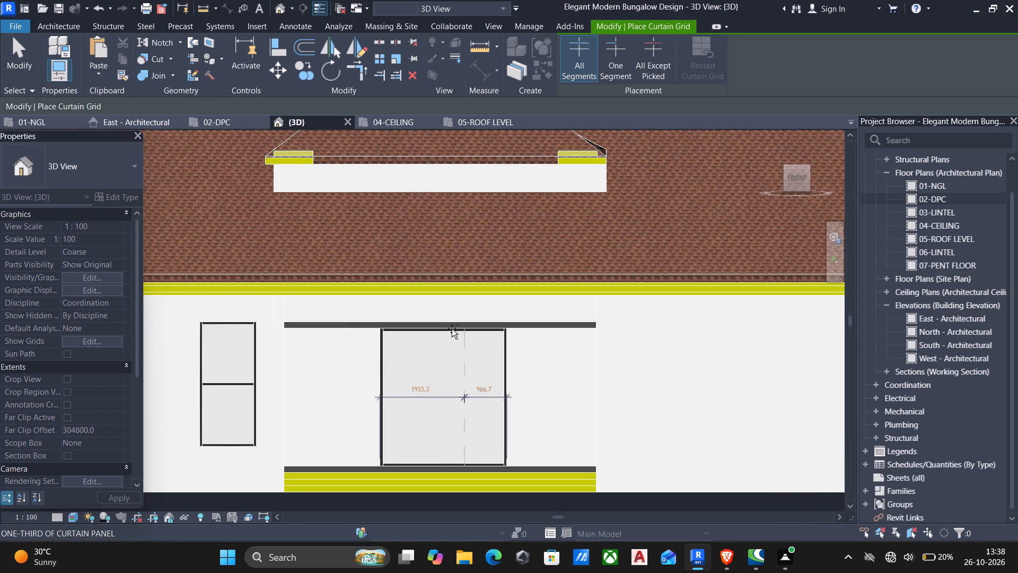
left_click(452, 329)
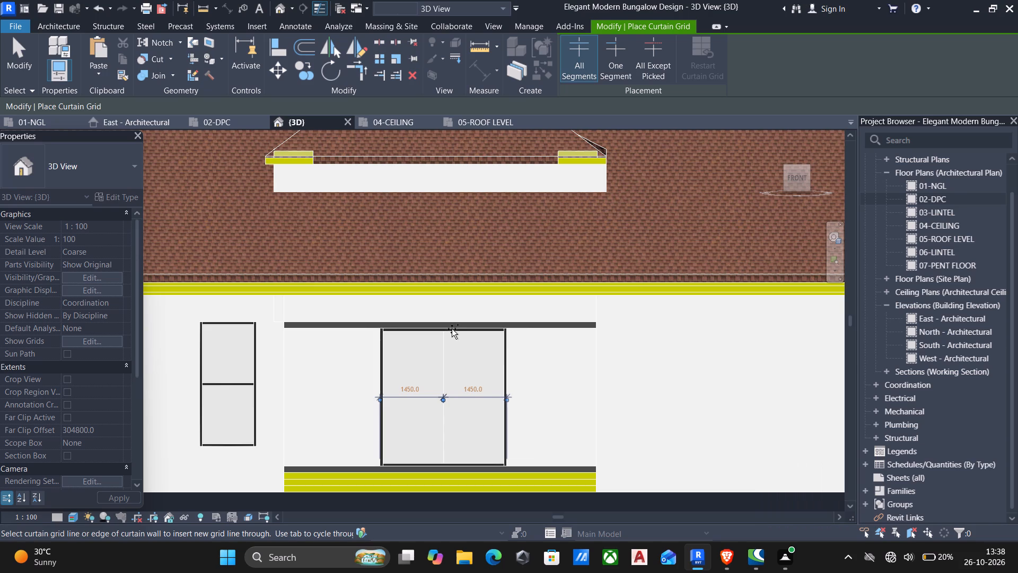
key("Escape")
key("Escape")
left_click(447, 407)
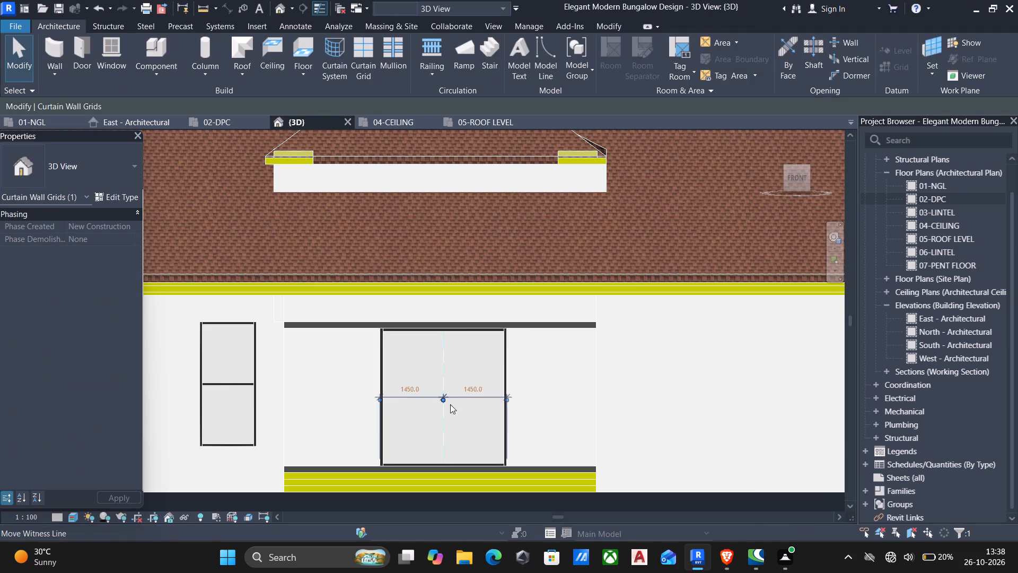
left_click(462, 385)
type("1000")
key("Return")
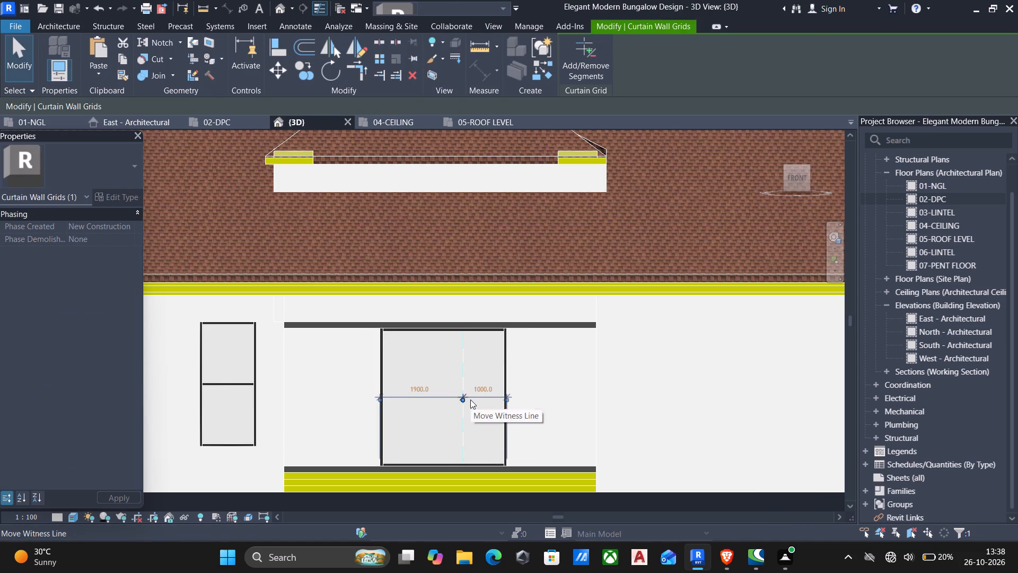
key("Escape")
Add a 65 x 125mm rectangular mullion along the entrance curtain wall's vertical grid line.
middle_click_drag(435, 403, 451, 372)
scroll(451, 372, "down", 2)
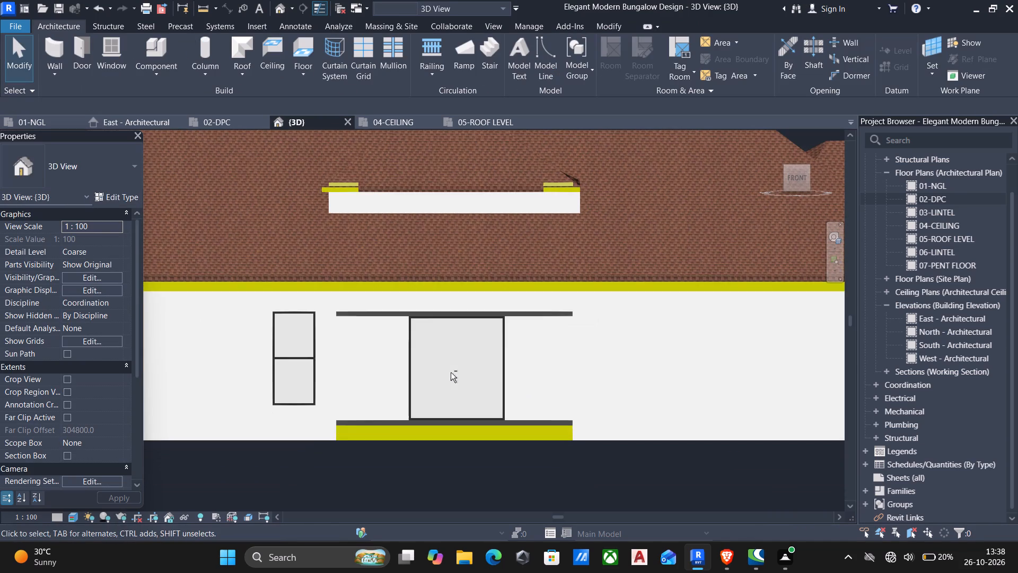
middle_click_drag(451, 372, 441, 381, "shift")
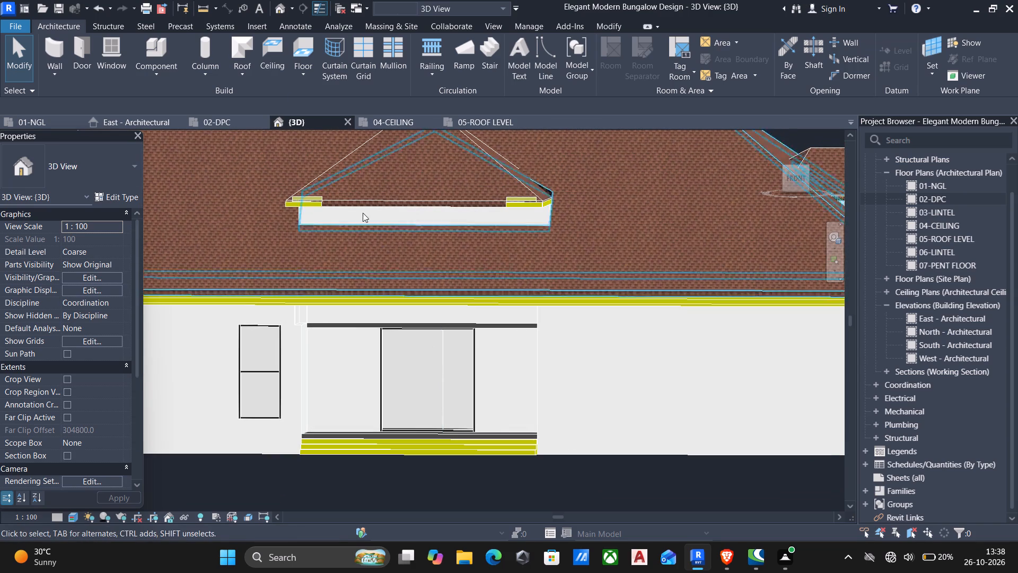
left_click(407, 47)
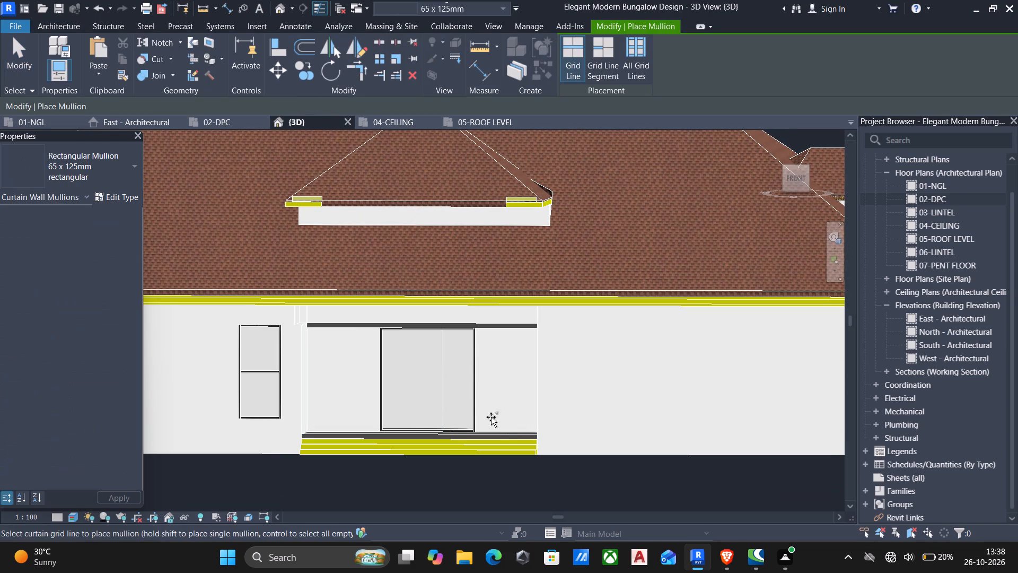
left_click(447, 391)
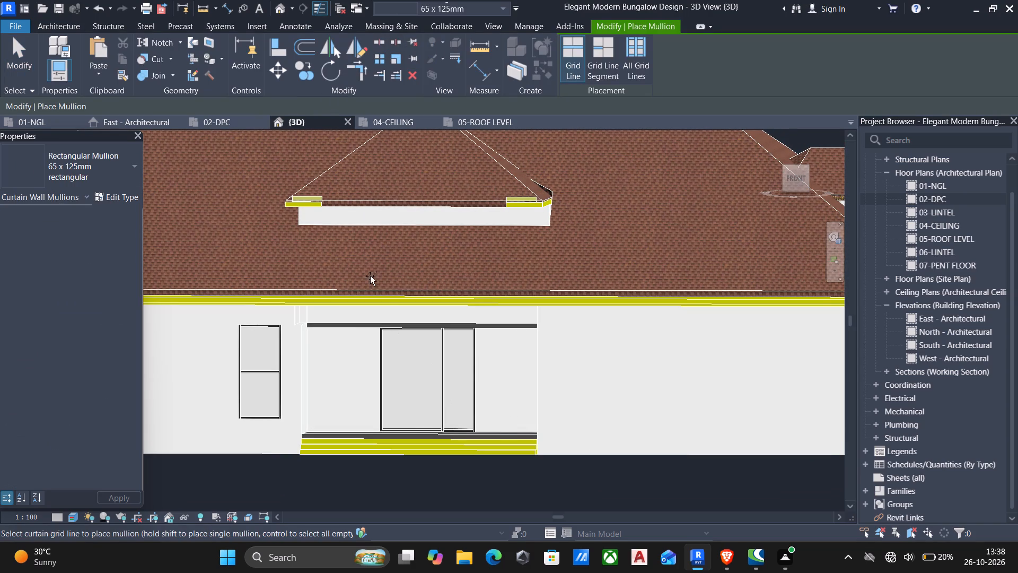
key("Escape")
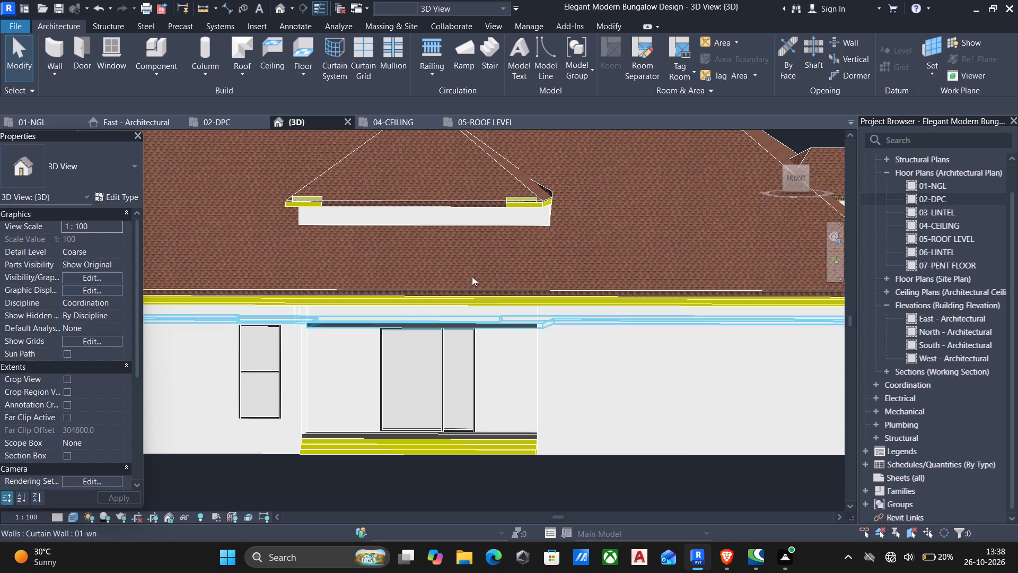
Add a one-segment horizontal grid line across the entrance glazing's narrow panel, 600 mm below the curtain wall's top edge.
left_click(357, 54)
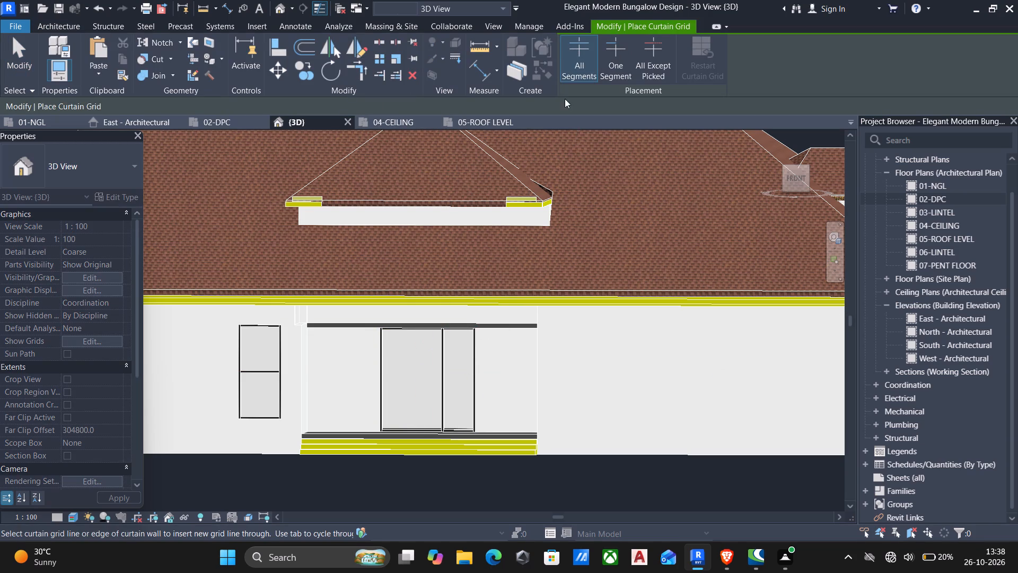
left_click(611, 46)
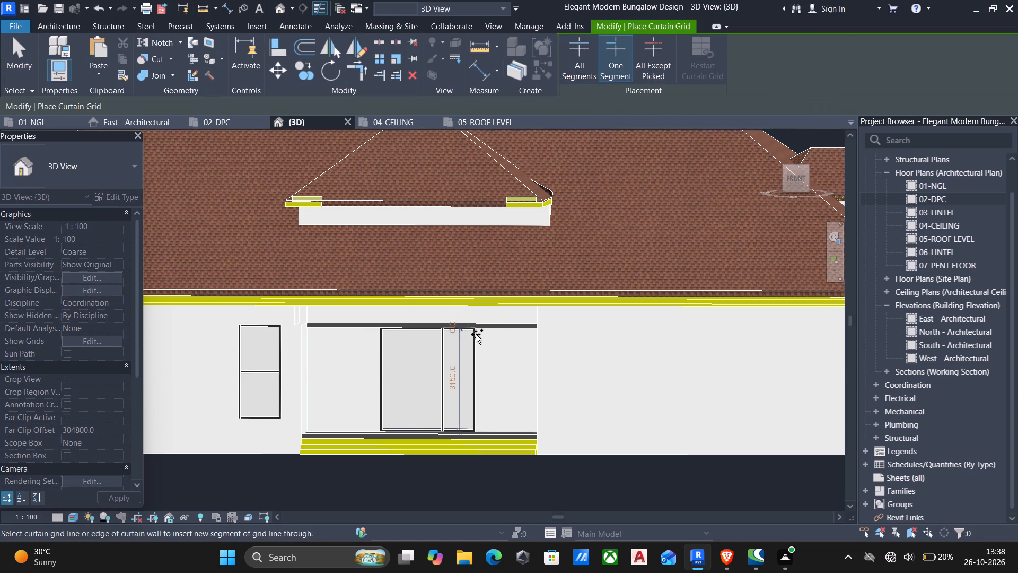
left_click(445, 350)
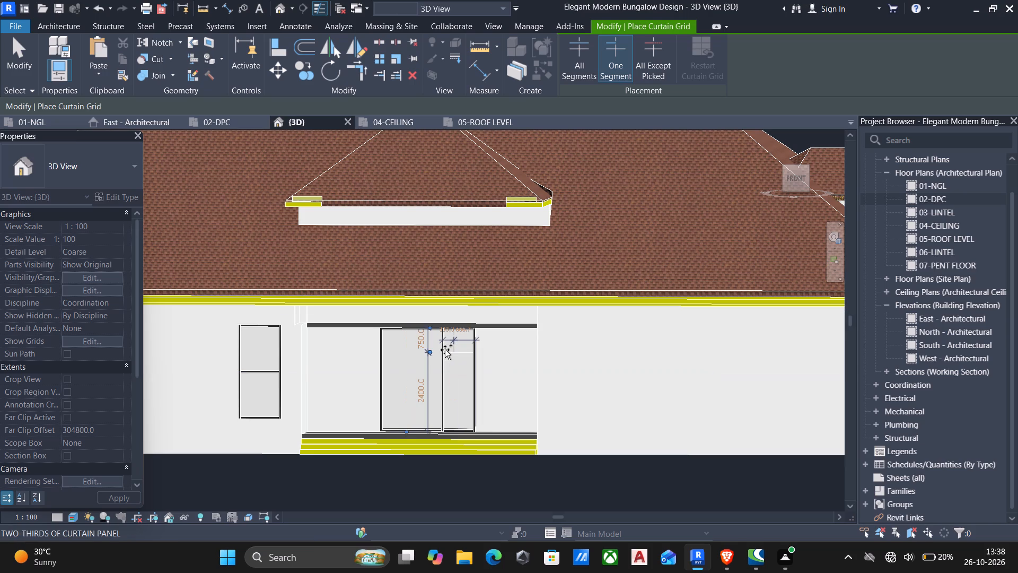
scroll(455, 352, "up", 5)
key("Escape")
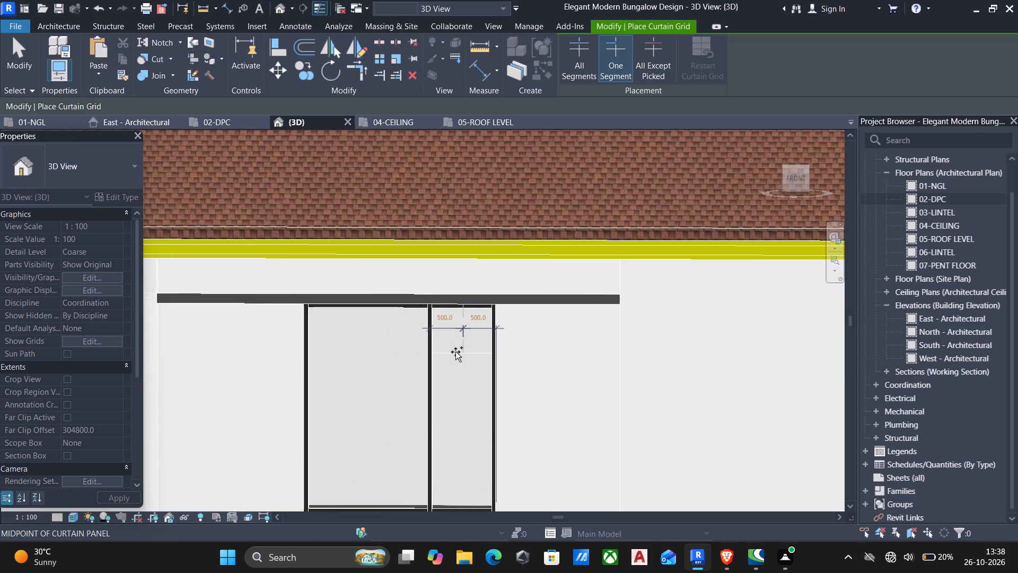
key("Escape")
scroll(457, 358, "up", 3)
left_click(460, 354)
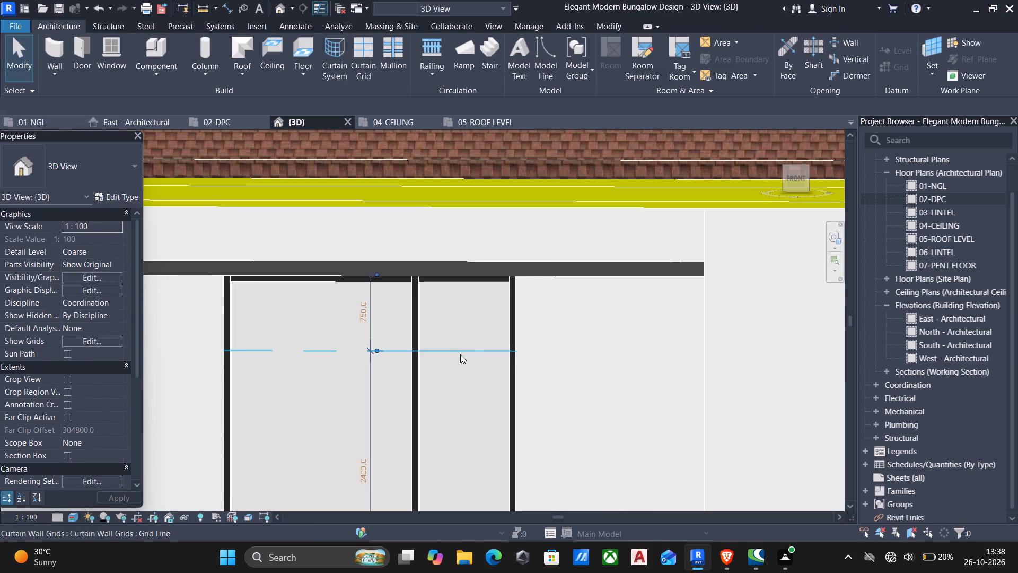
scroll(380, 350, "down", 4)
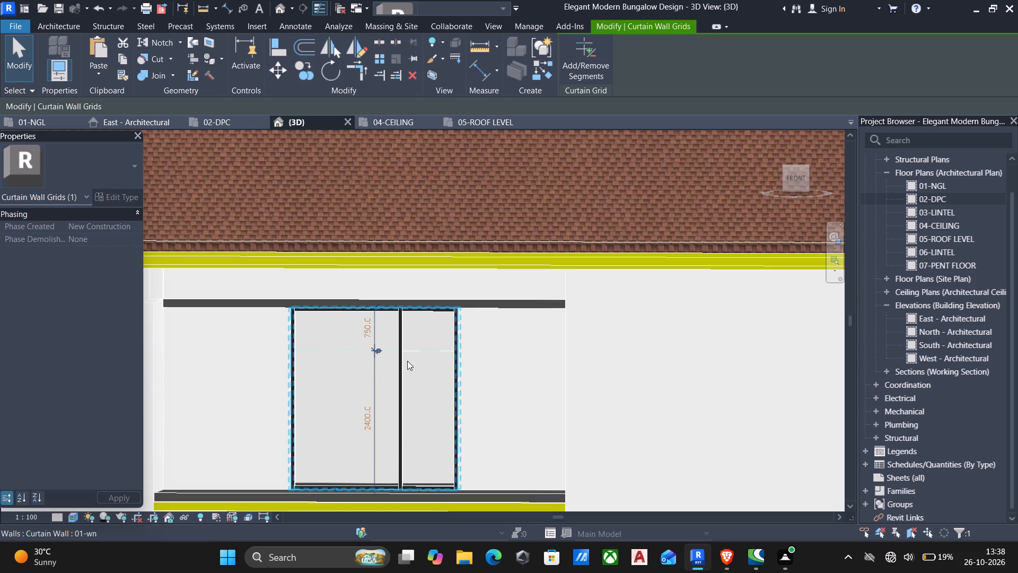
left_click(365, 323)
type("600")
key("Return")
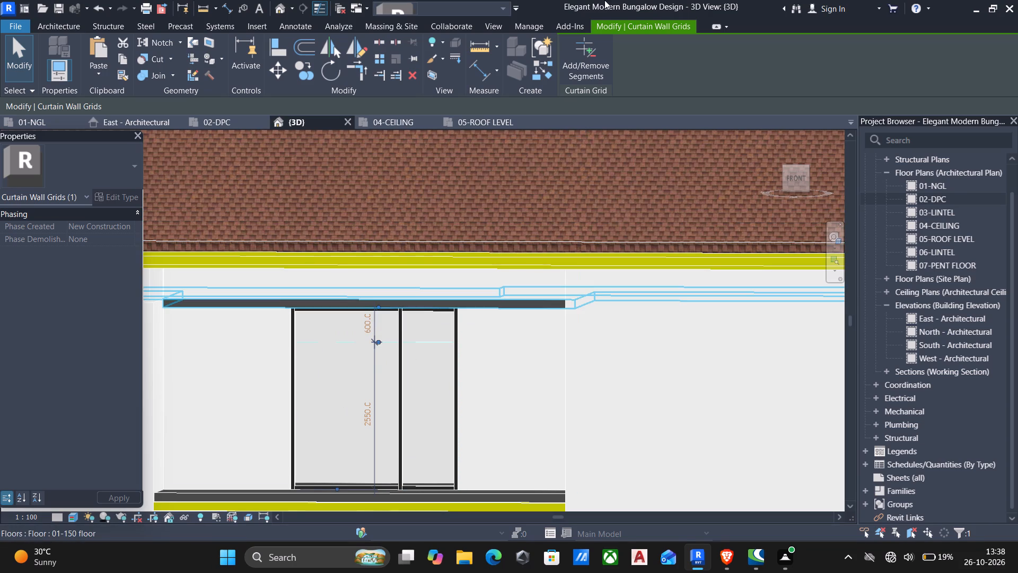
Add a 65 x 125mm rectangular mullion along the horizontal grid line in the entrance glazing's narrow panel.
left_click(56, 30)
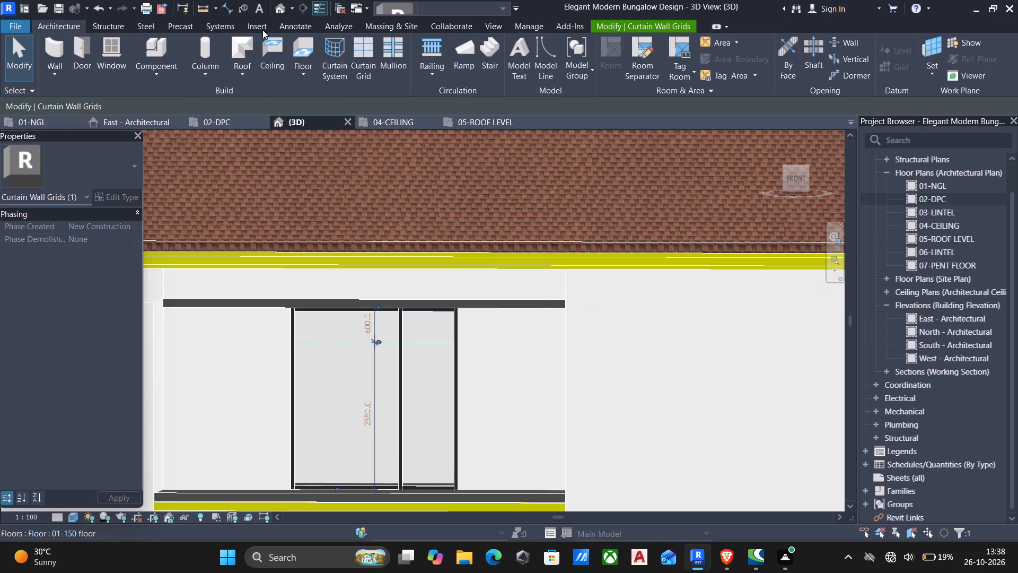
left_click(392, 49)
left_click(438, 344)
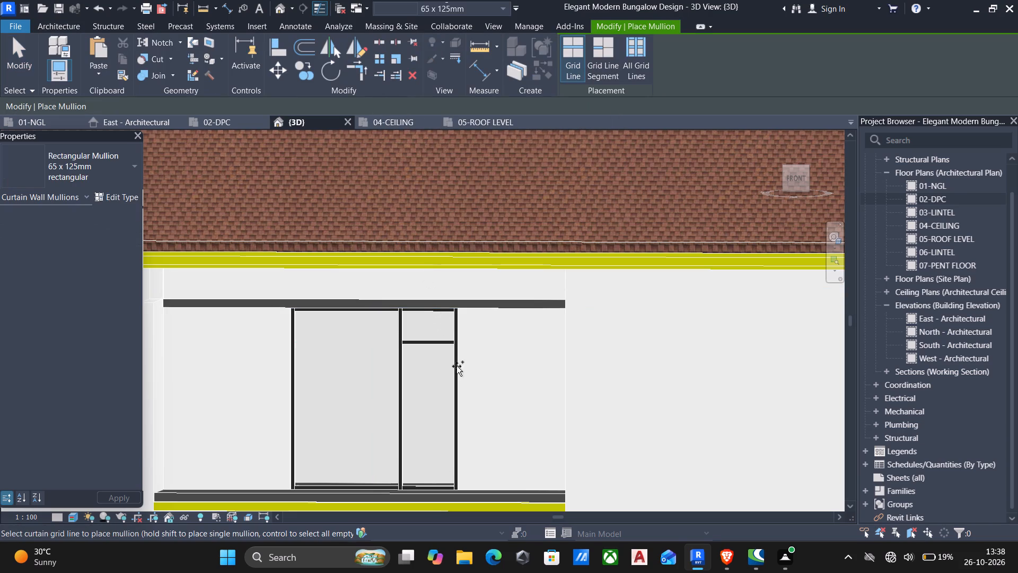
middle_click_drag(336, 393, 497, 321)
scroll(497, 320, "down", 2)
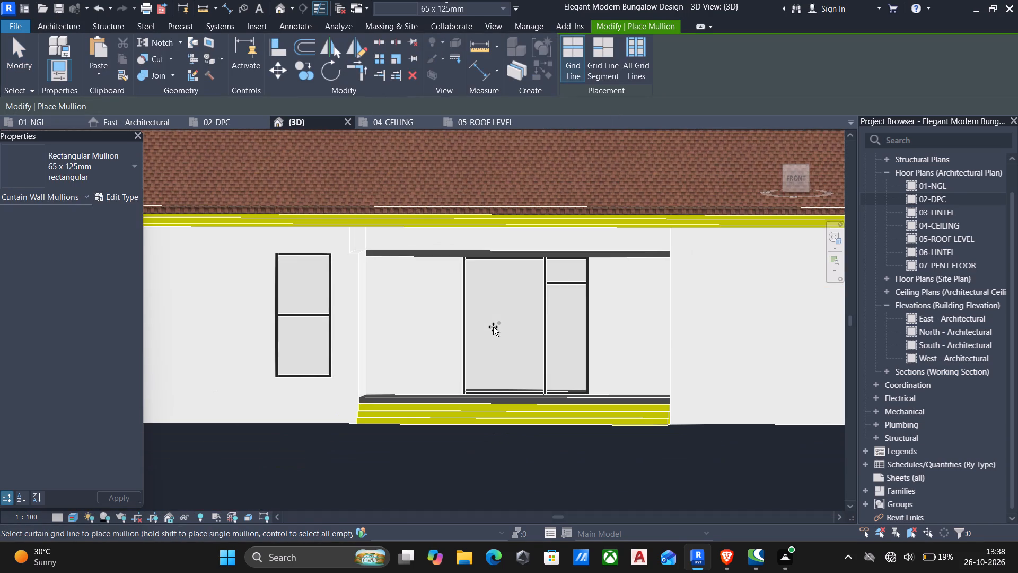
key("Escape")
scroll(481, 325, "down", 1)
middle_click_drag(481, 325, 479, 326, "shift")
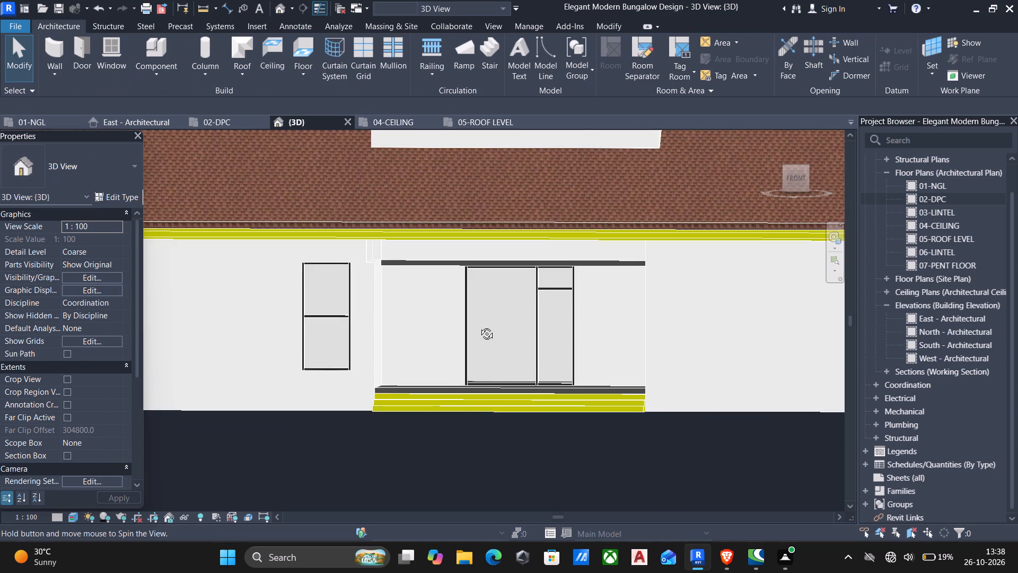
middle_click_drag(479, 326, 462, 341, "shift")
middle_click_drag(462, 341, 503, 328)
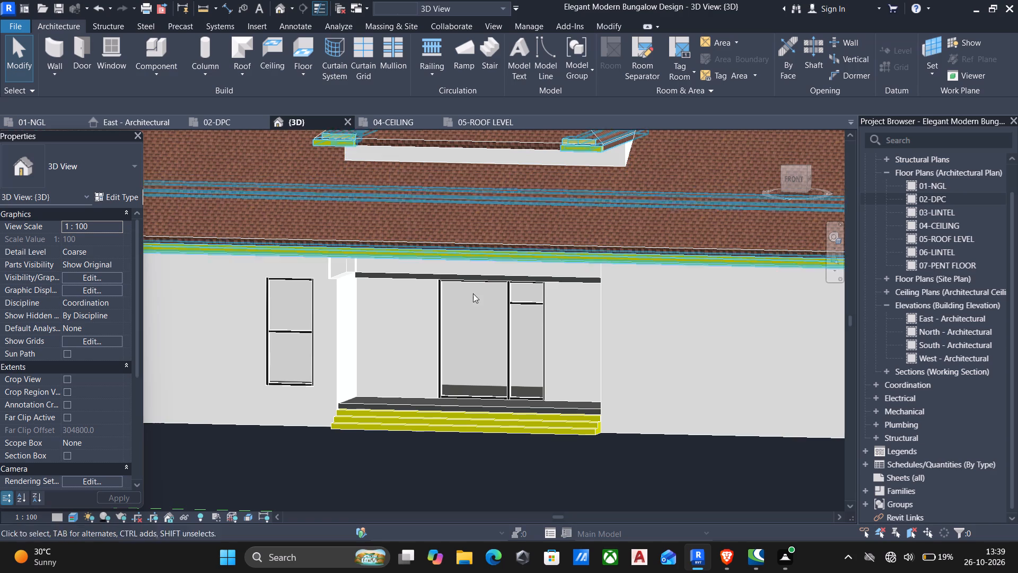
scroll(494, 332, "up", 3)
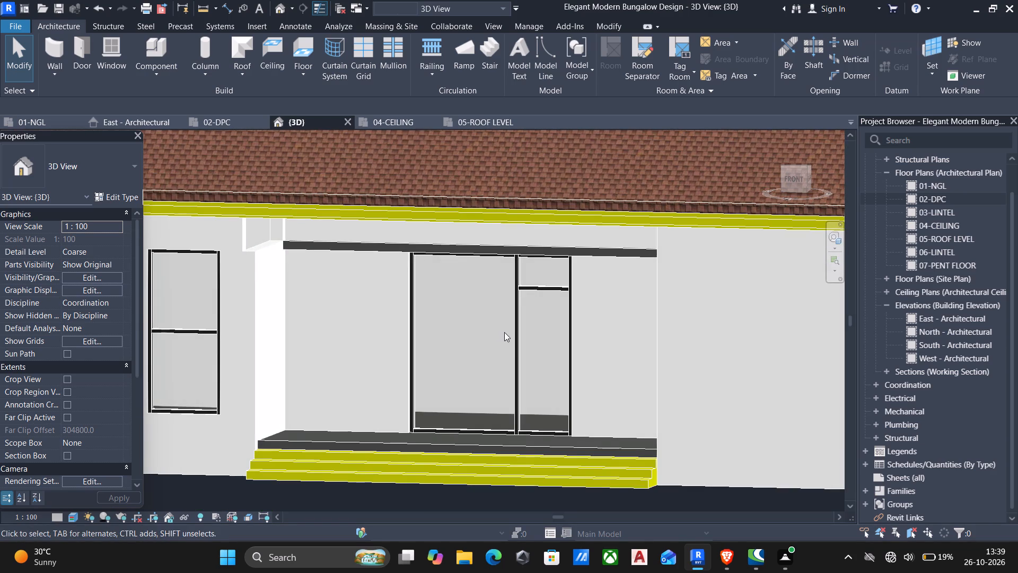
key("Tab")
Load the M_Door-Curtain-Wall-Double-Glass family from the Doors folder in C:\ProgramData\Autodesk\RVT 2024\Libraries\English\US.
left_click(257, 27)
left_click(531, 65)
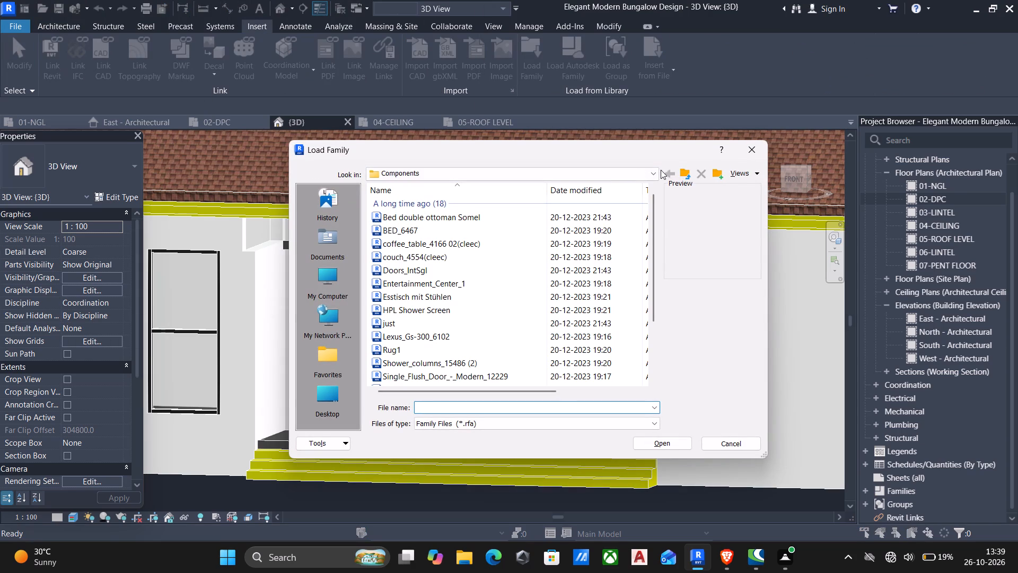
left_click(331, 385)
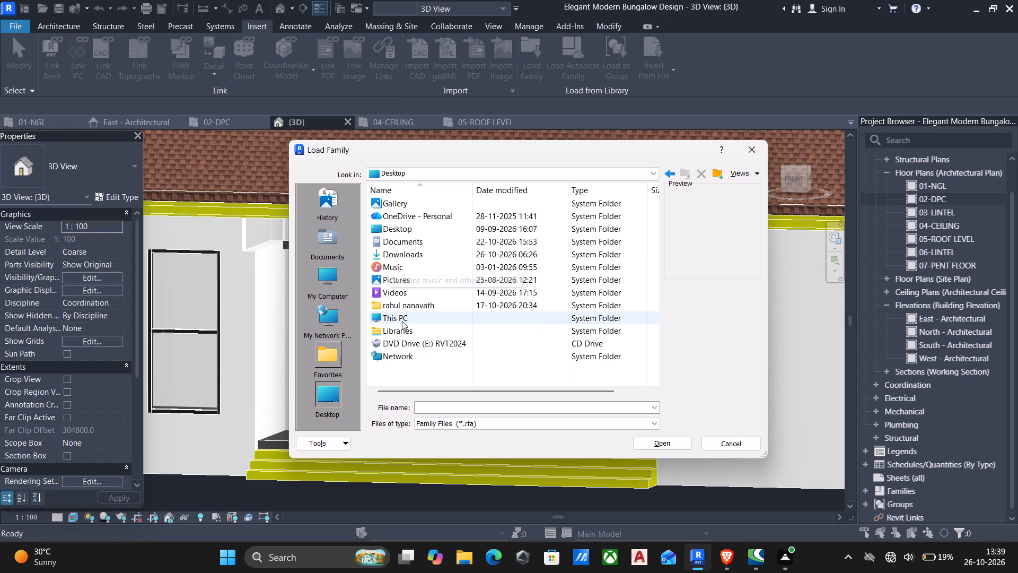
double_click(396, 320)
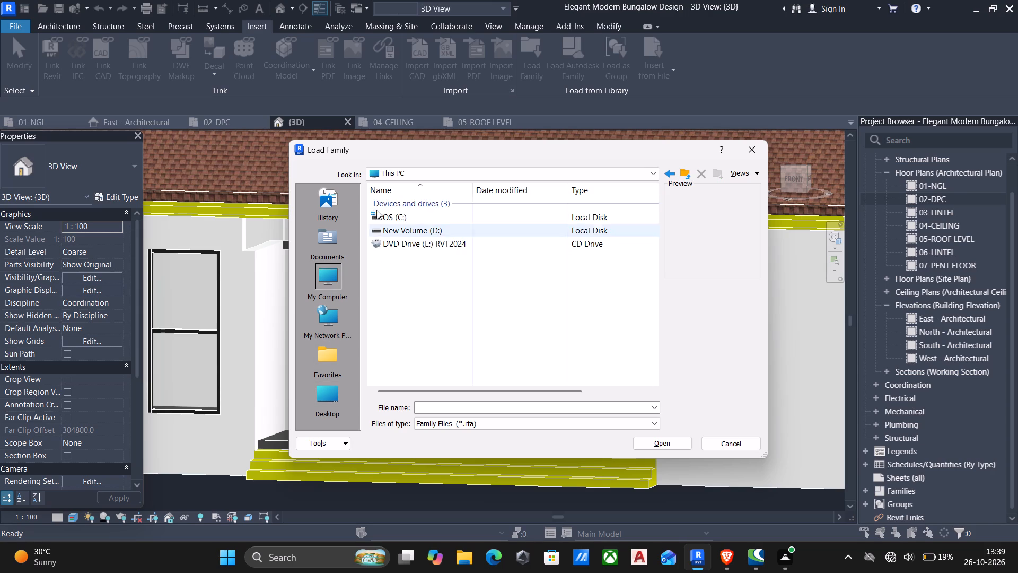
double_click(394, 213)
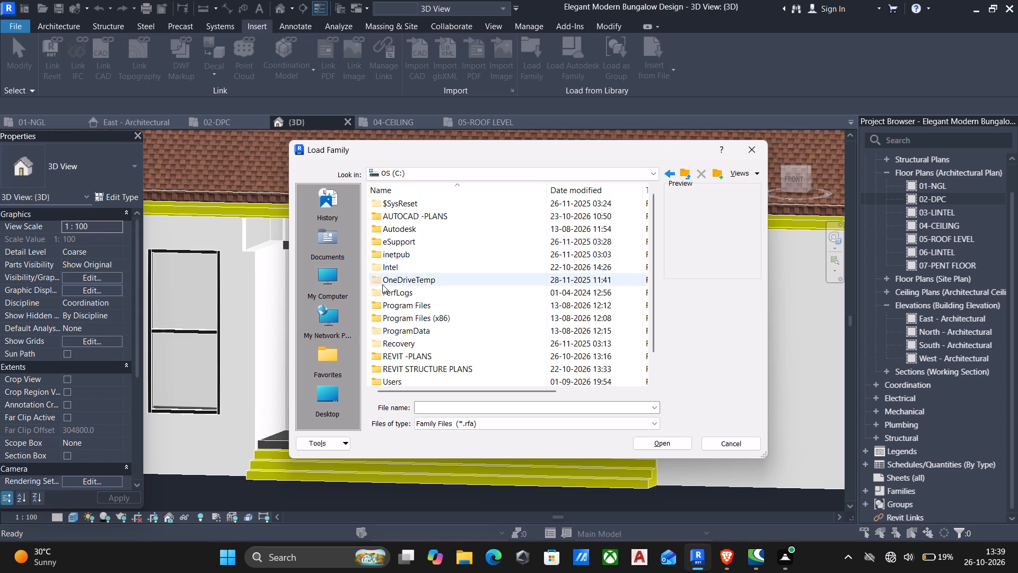
scroll(382, 284, "down", 4)
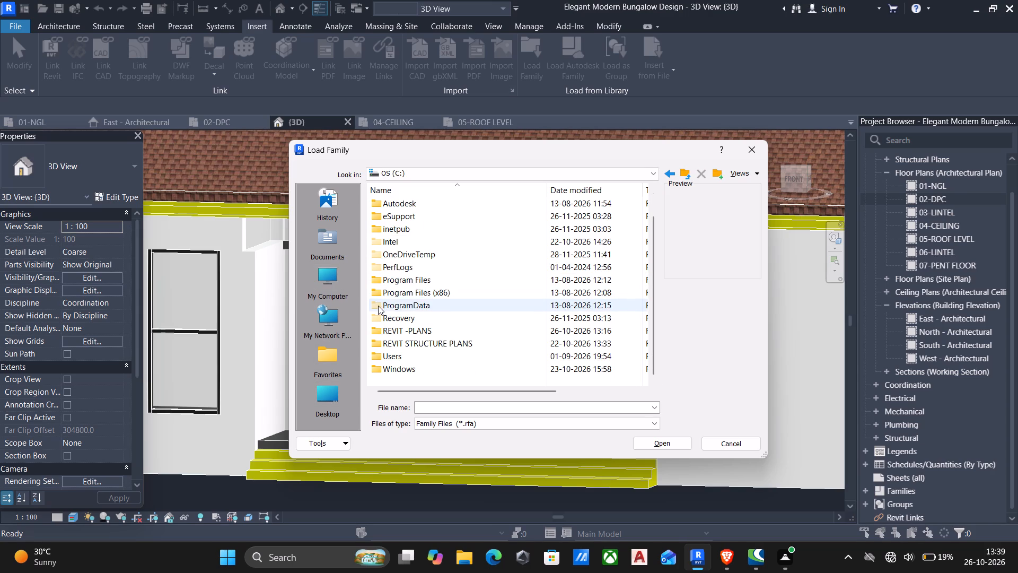
double_click(378, 305)
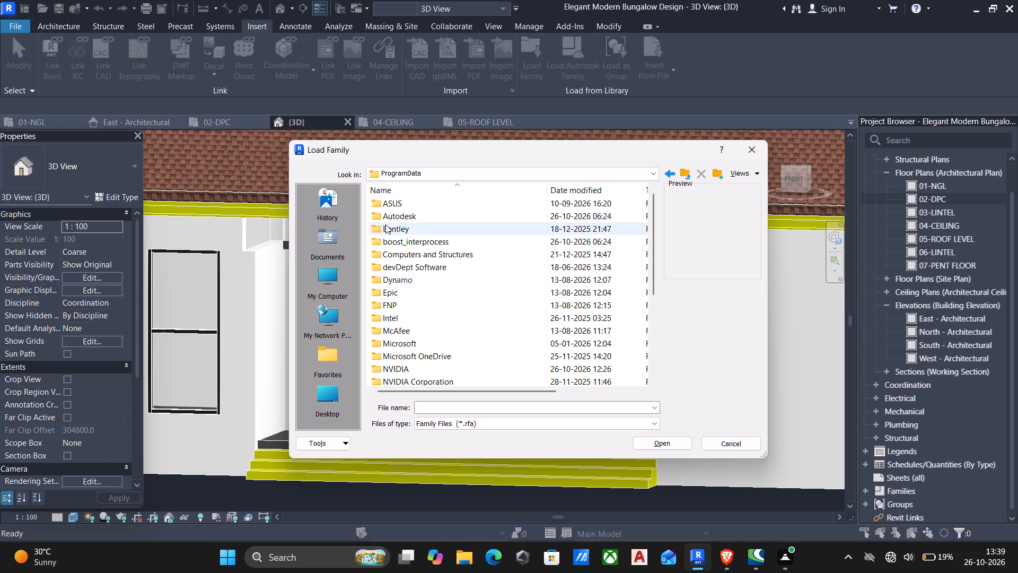
double_click(382, 218)
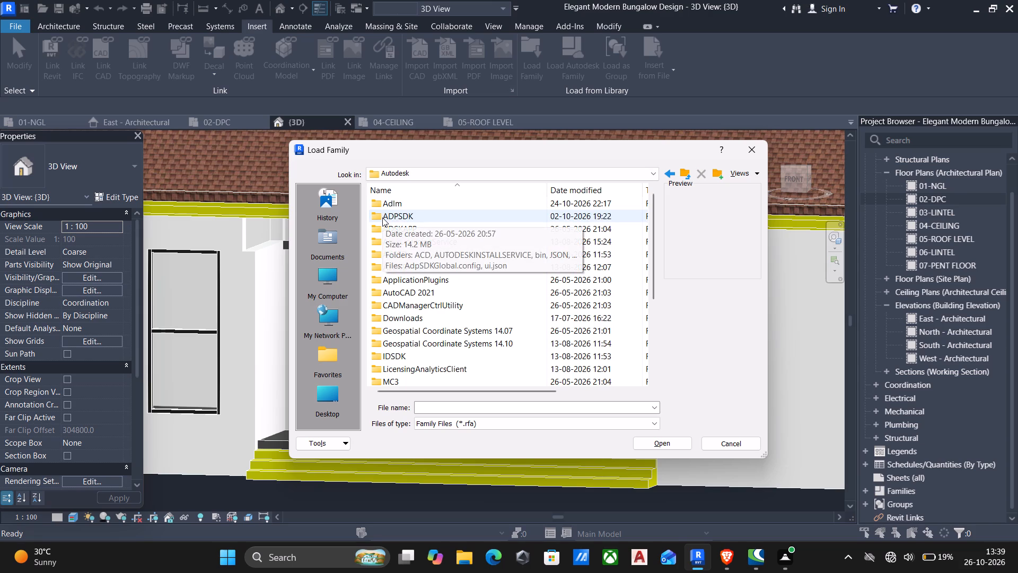
scroll(375, 229, "down", 7)
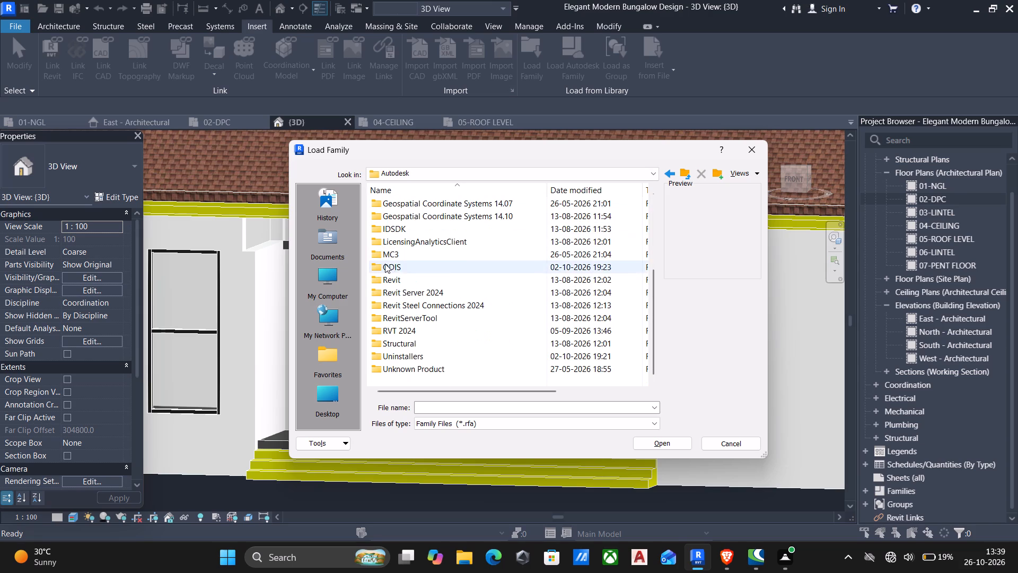
double_click(374, 326)
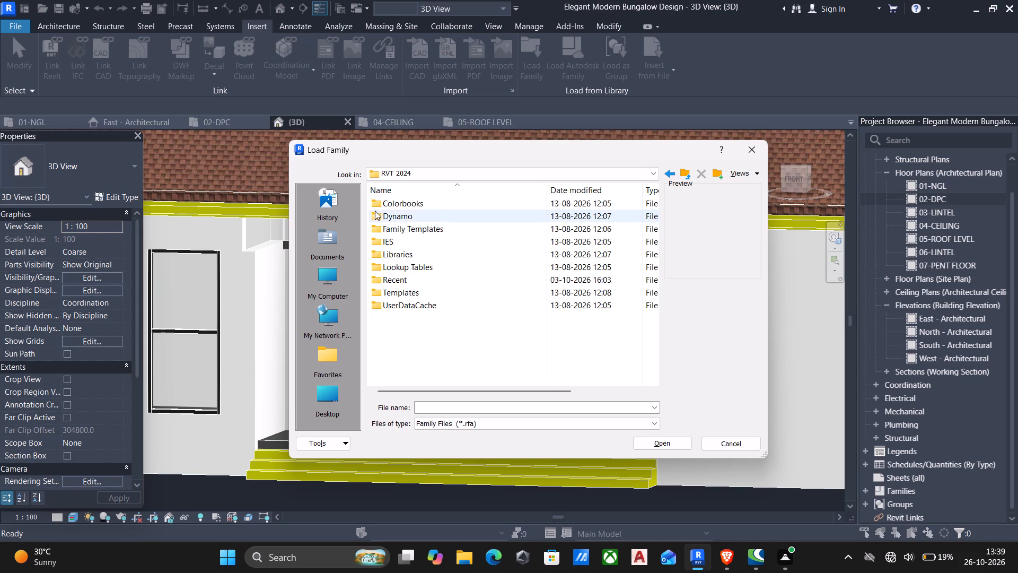
left_click(375, 289)
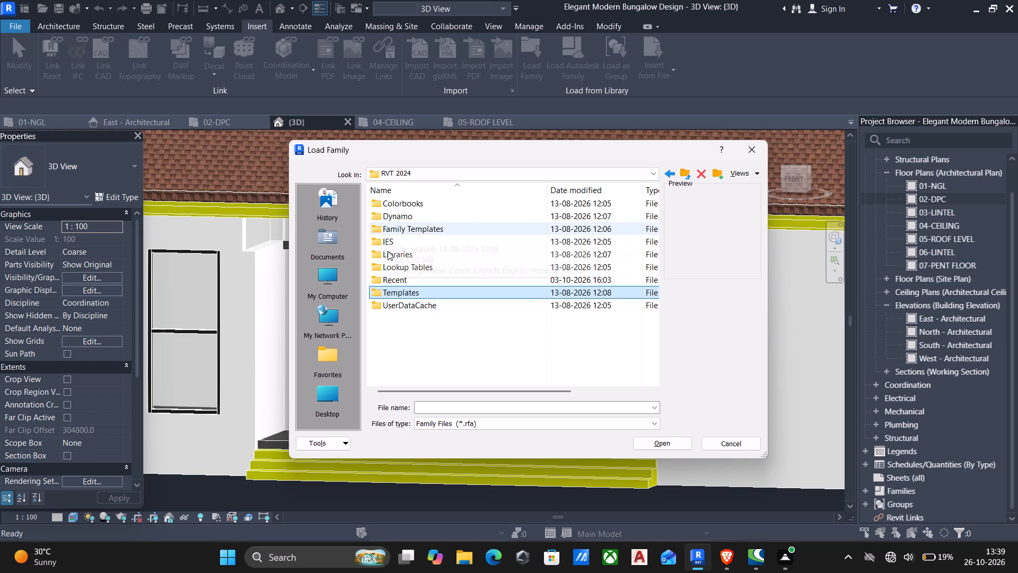
double_click(376, 256)
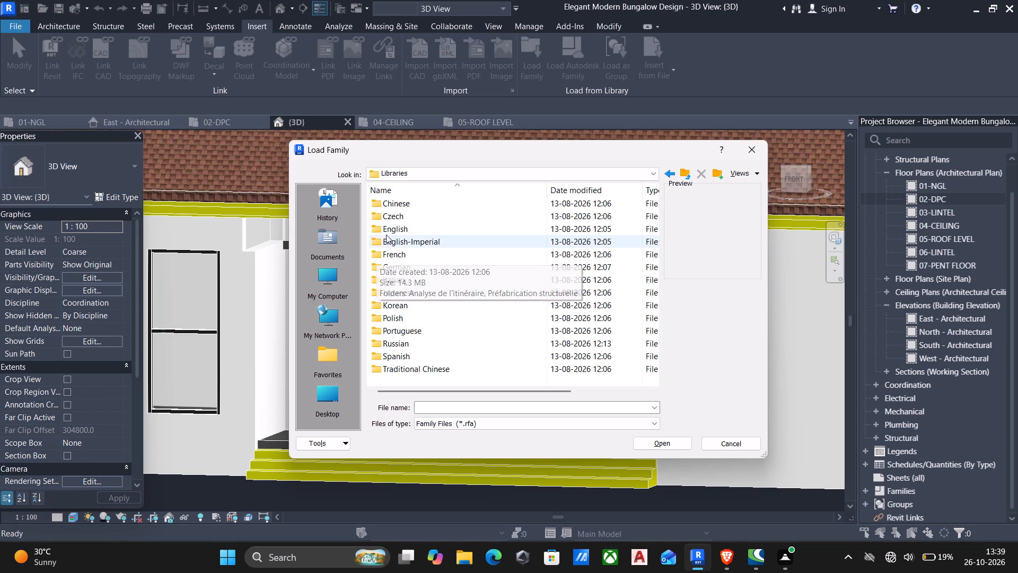
double_click(382, 230)
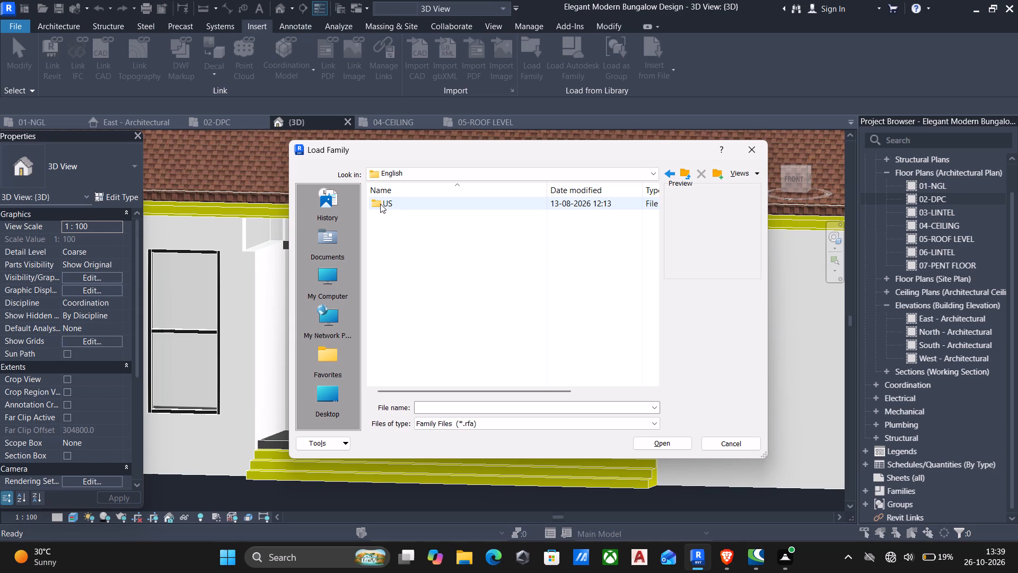
double_click(380, 204)
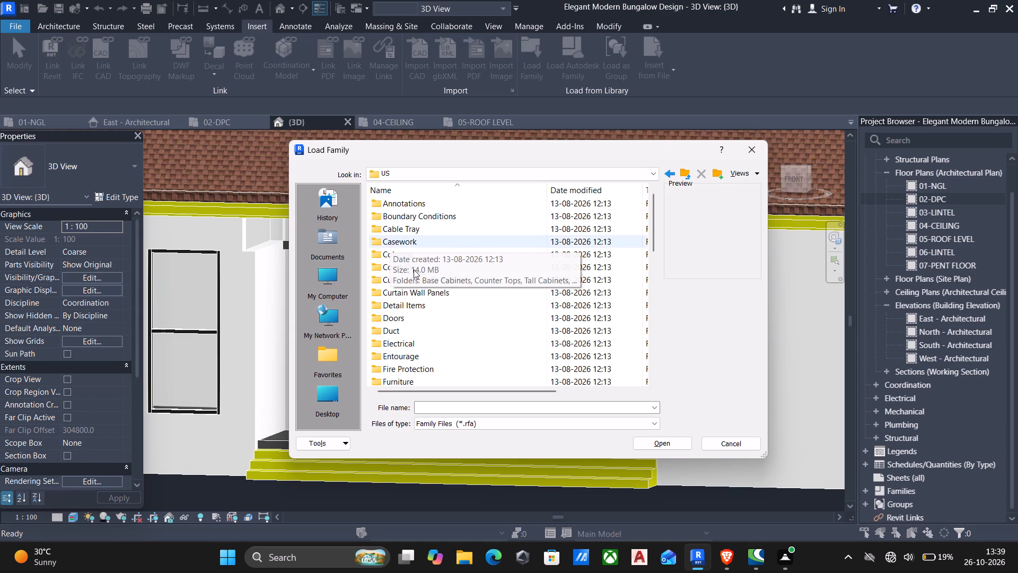
double_click(380, 315)
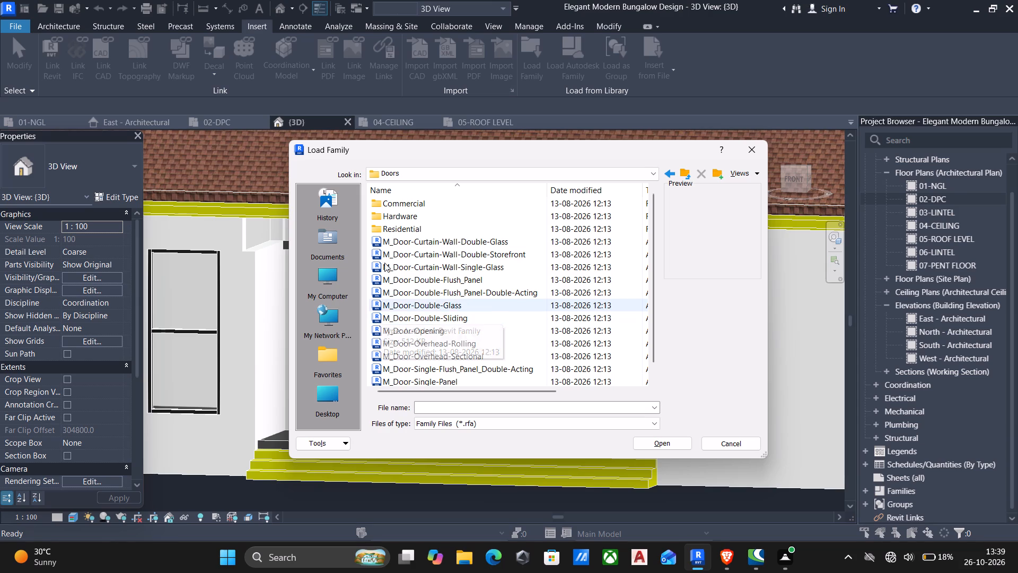
left_click(460, 240)
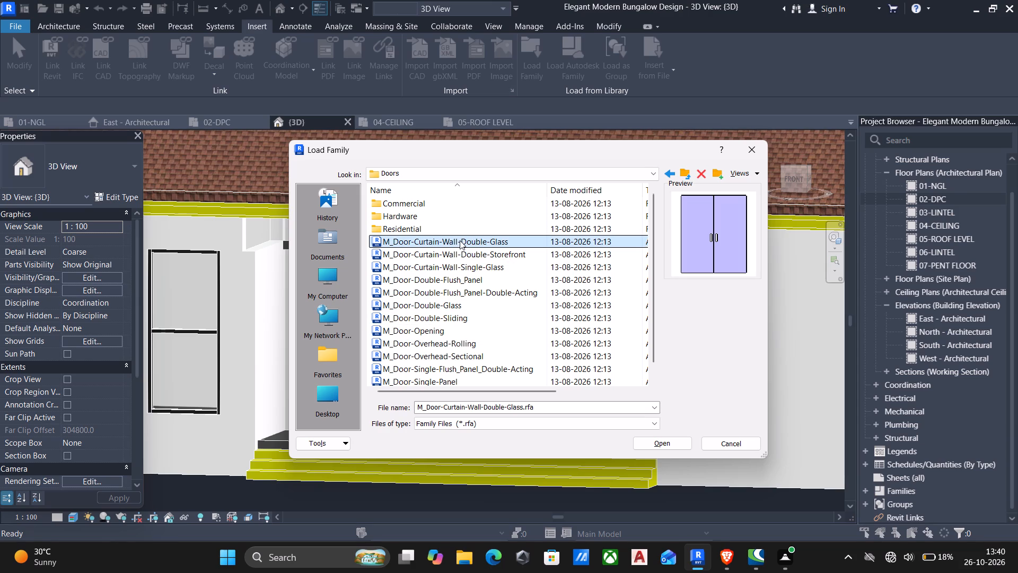
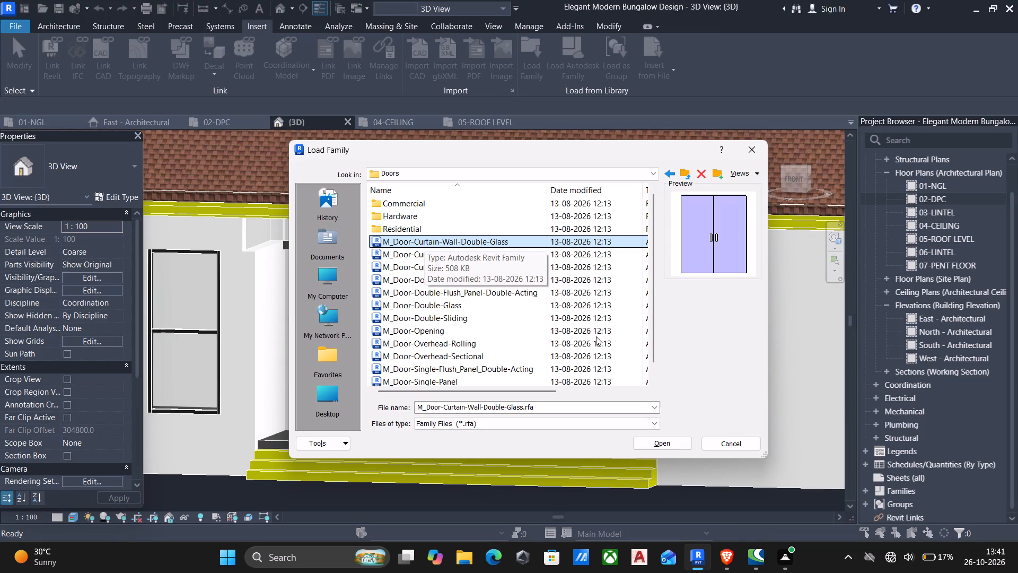
Load the selected M_Door-Curtain-Wall-Double-Glass family into the project.
left_click(655, 446)
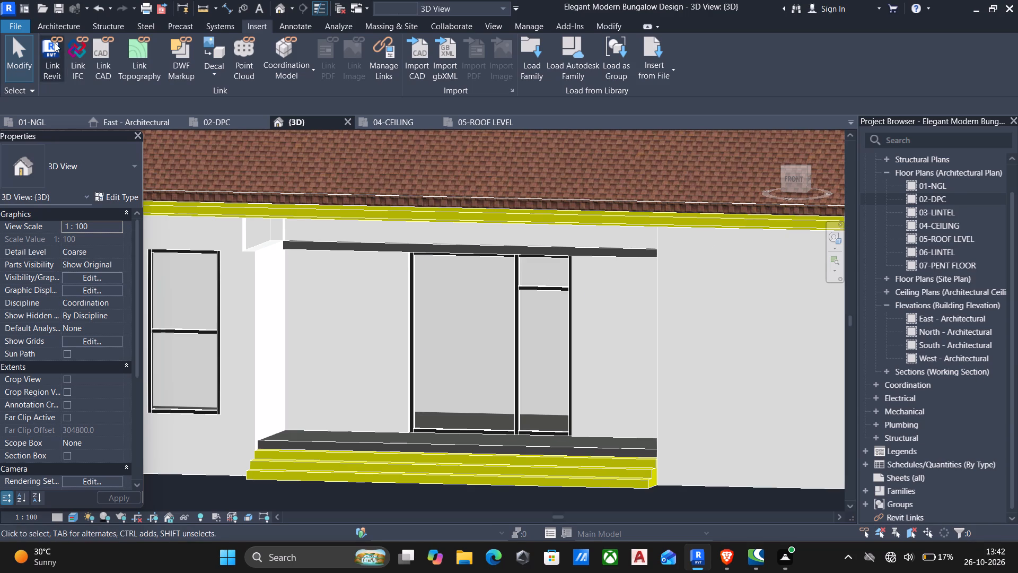
Start the Wall command and look through its available types, covering the curtain, stacked and basic walls.
left_click(50, 28)
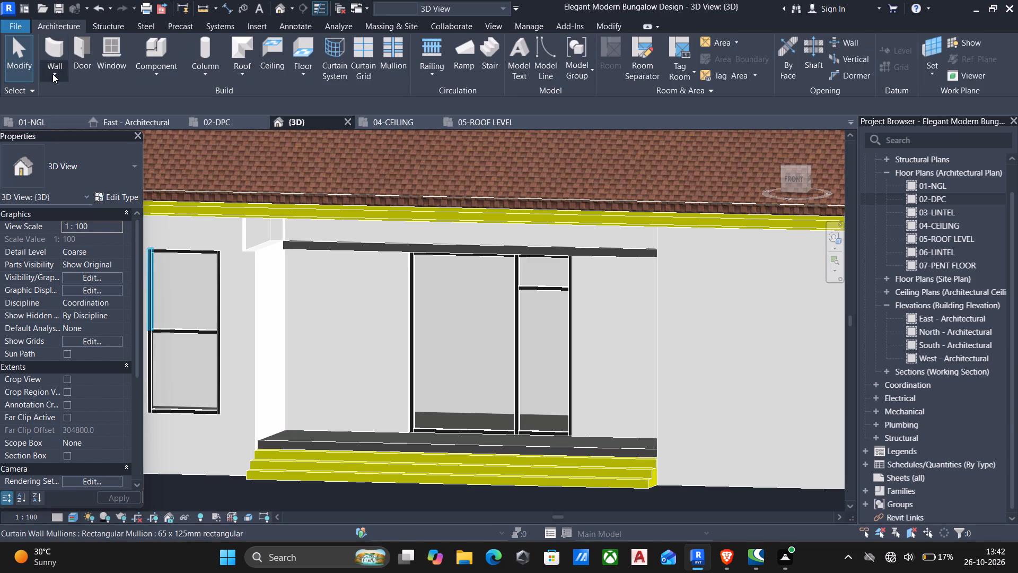
left_click(48, 55)
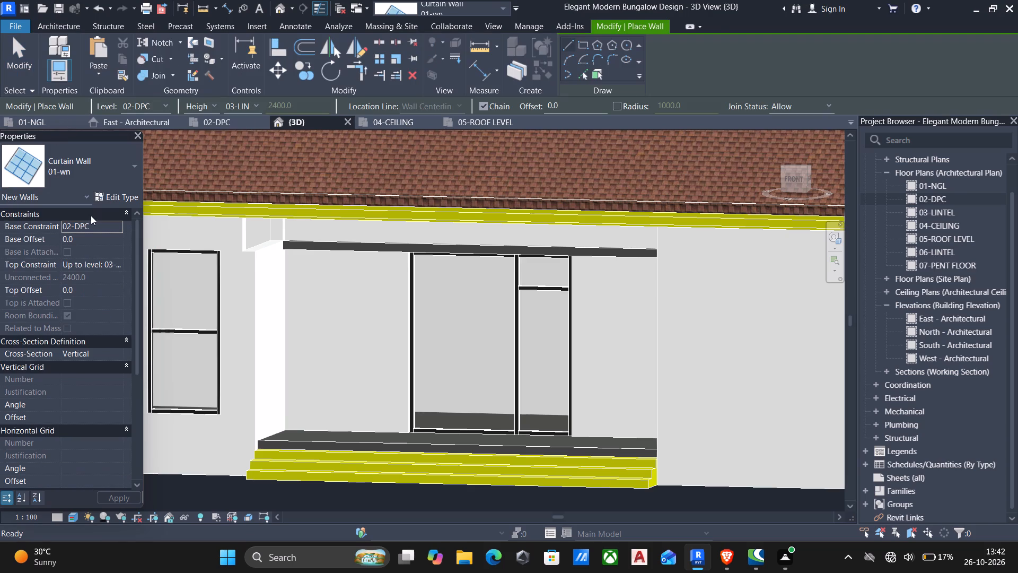
left_click(85, 176)
scroll(85, 176, "down", 7)
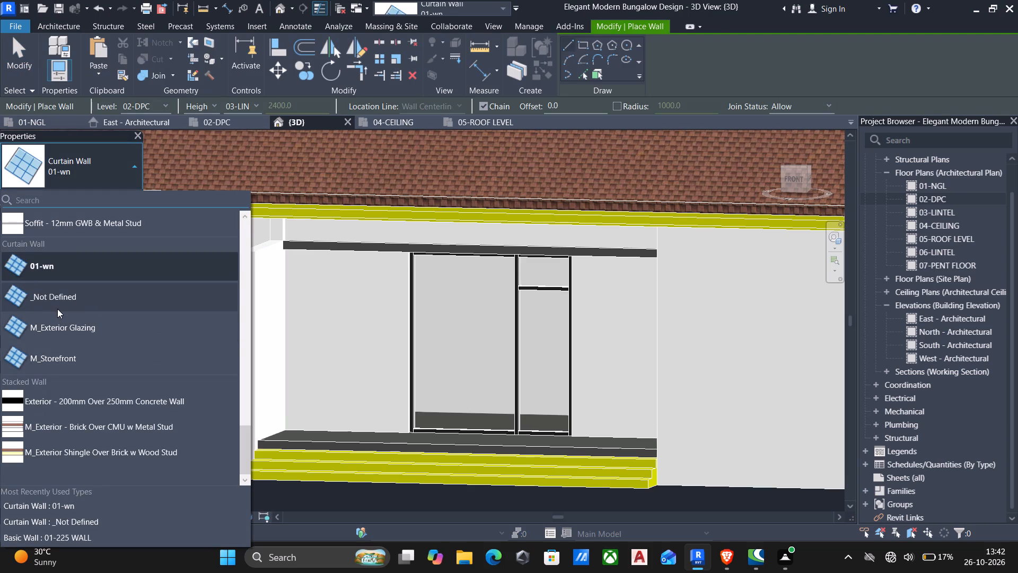
scroll(96, 428, "up", 2)
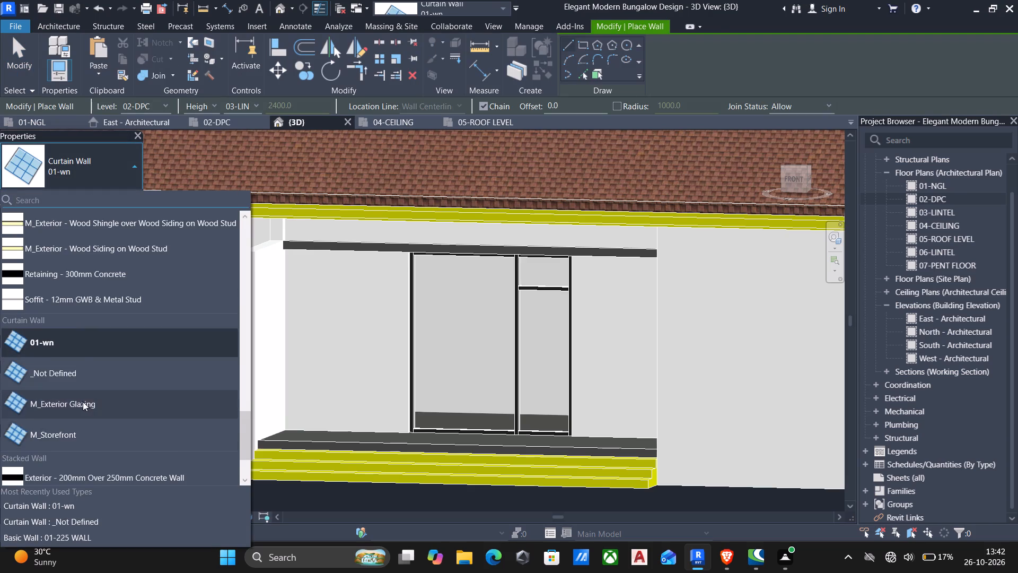
scroll(83, 402, "up", 10)
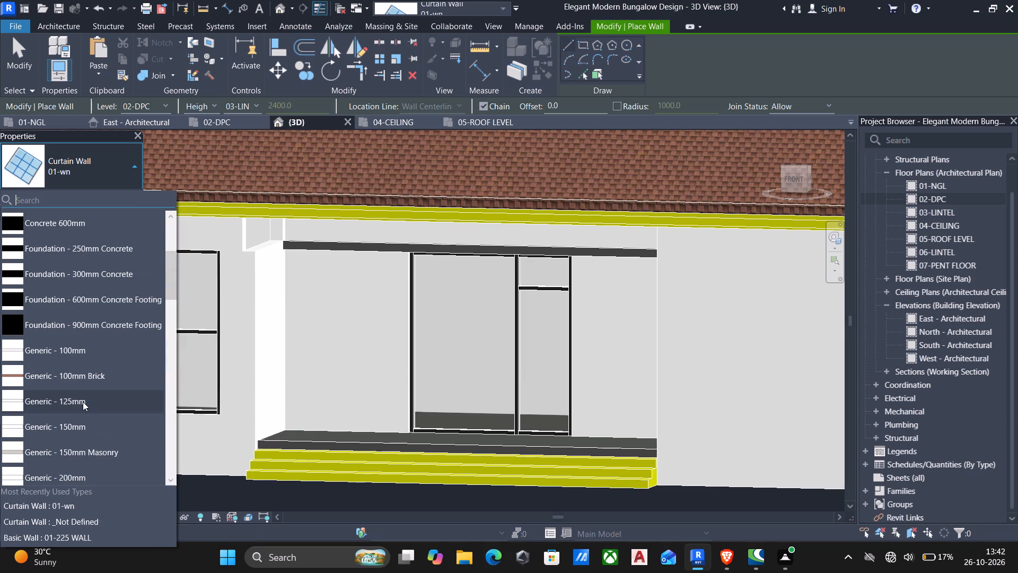
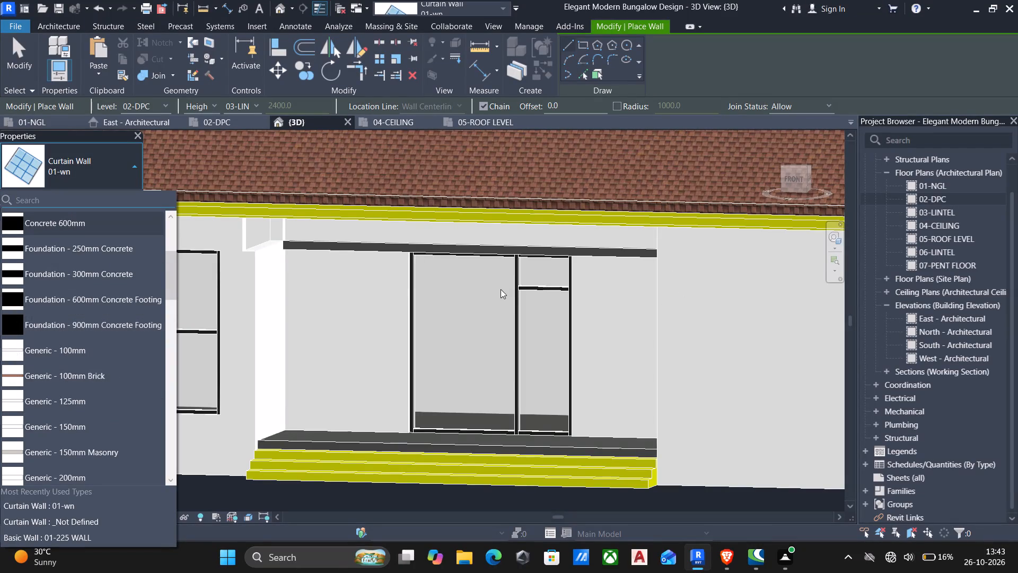
Look through the basic, curtain and stacked wall types for a door type, and search the wall types for "dr".
scroll(58, 350, "down", 15)
scroll(117, 419, "down", 3)
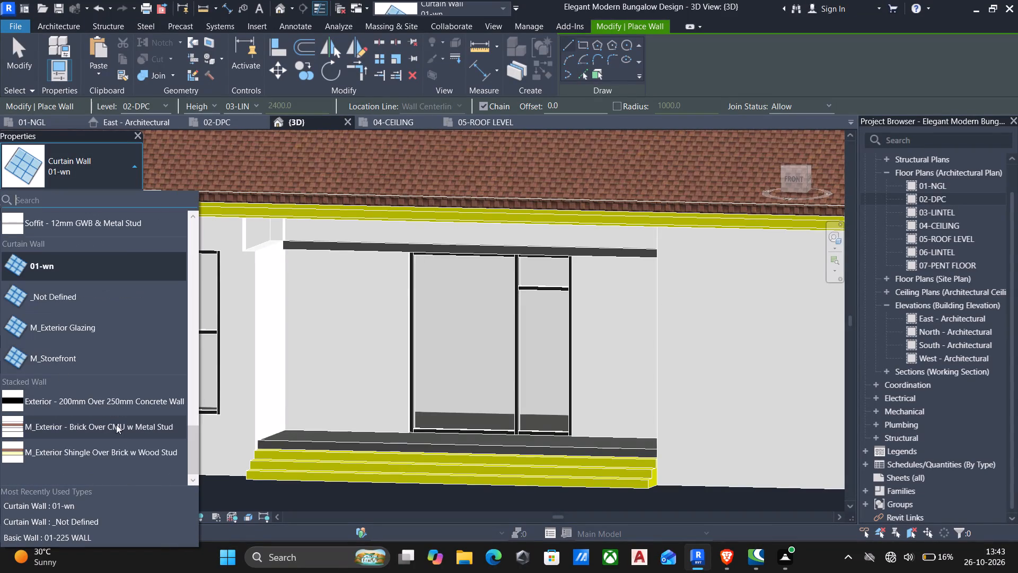
scroll(72, 400, "up", 1)
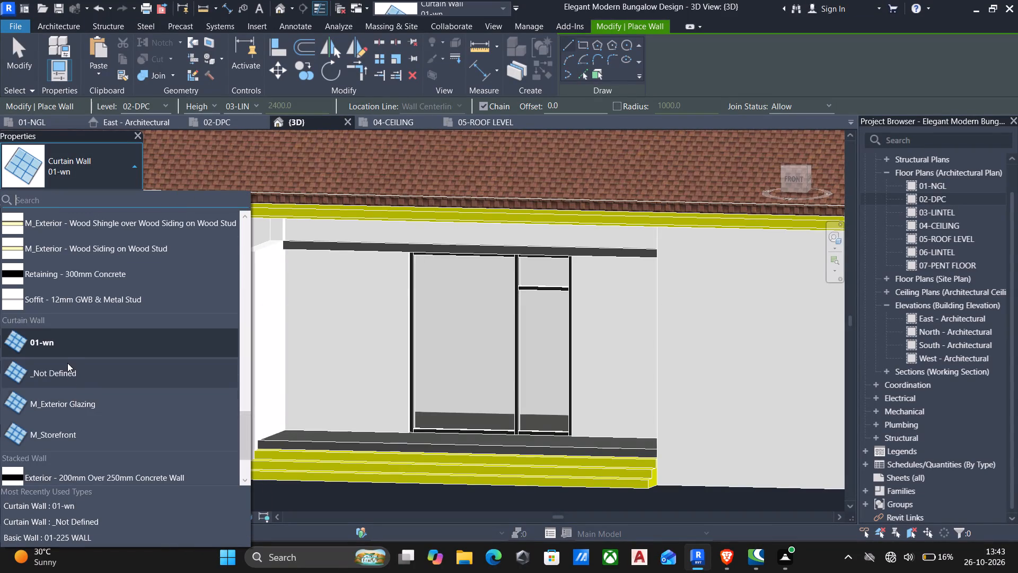
scroll(67, 362, "up", 11)
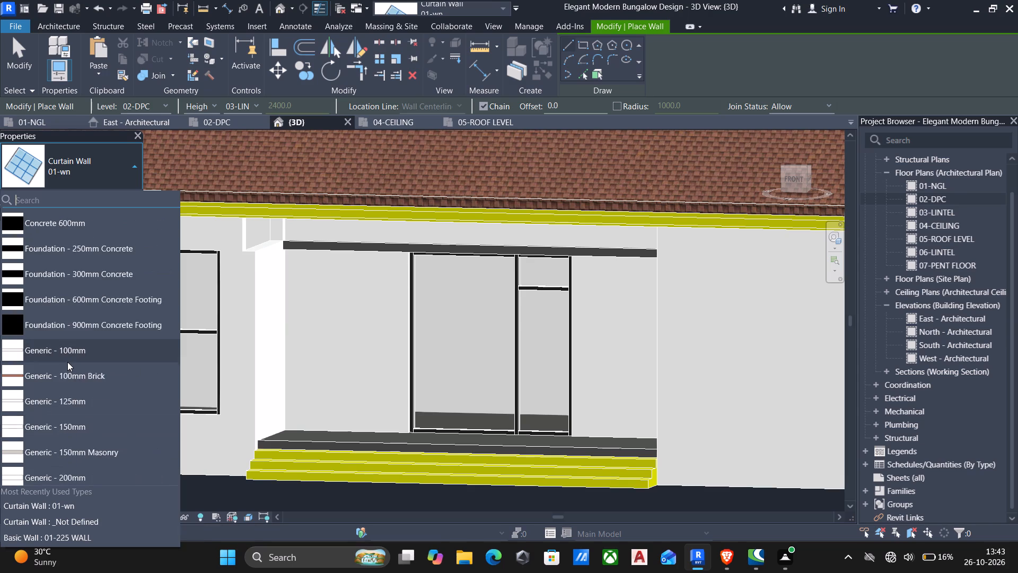
scroll(67, 362, "up", 8)
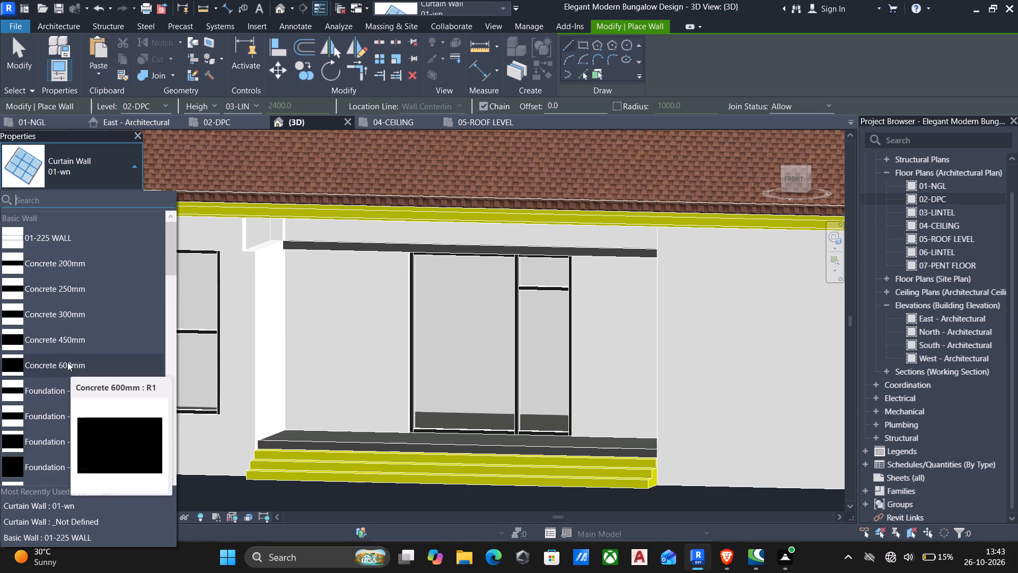
scroll(67, 362, "down", 6)
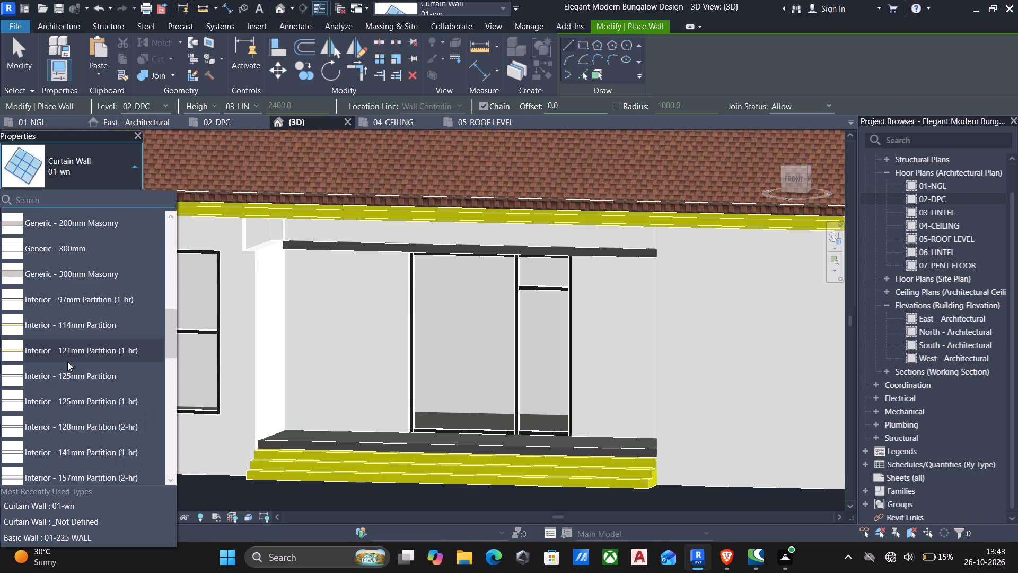
scroll(67, 362, "down", 7)
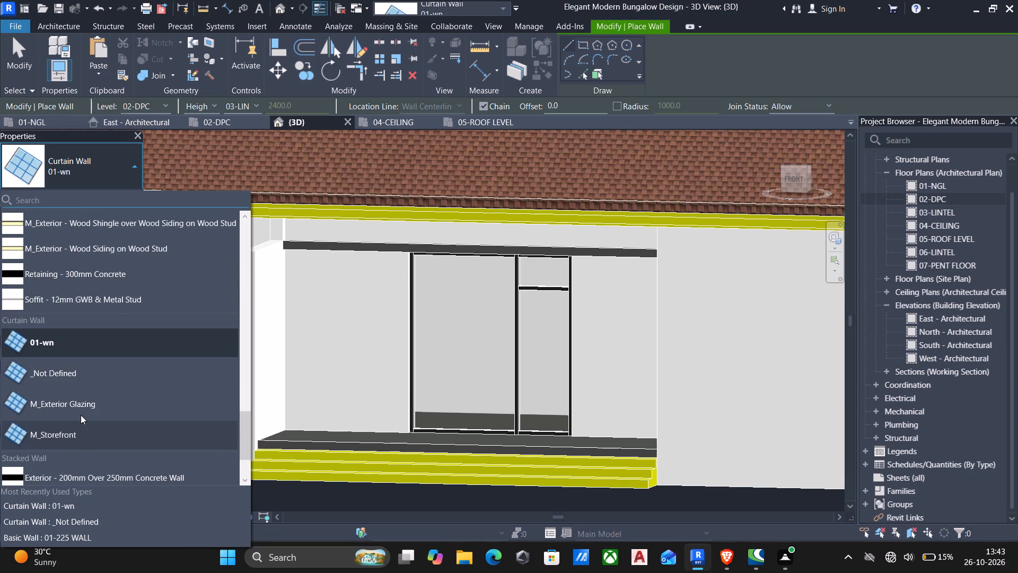
scroll(72, 405, "down", 4)
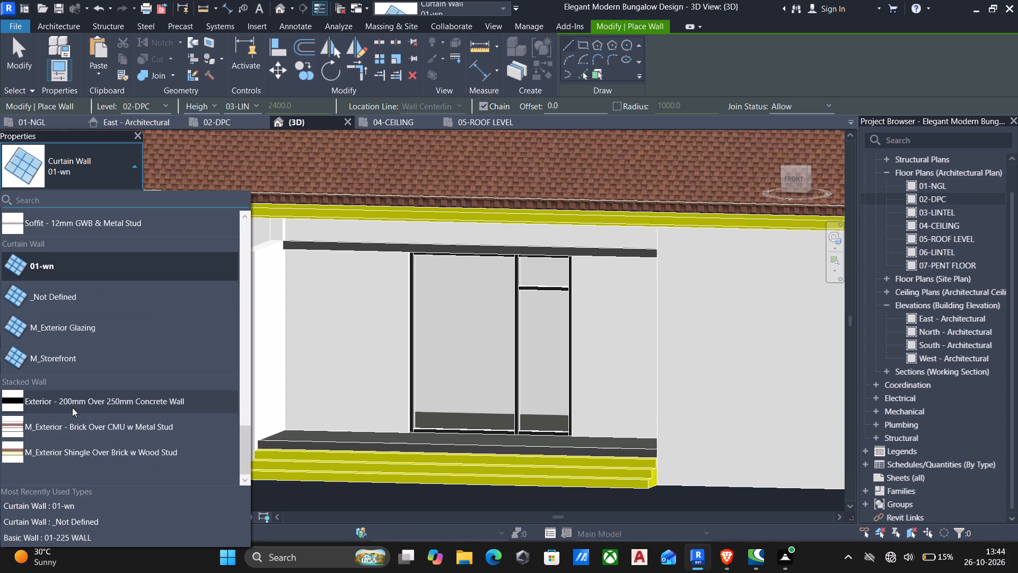
type("dr")
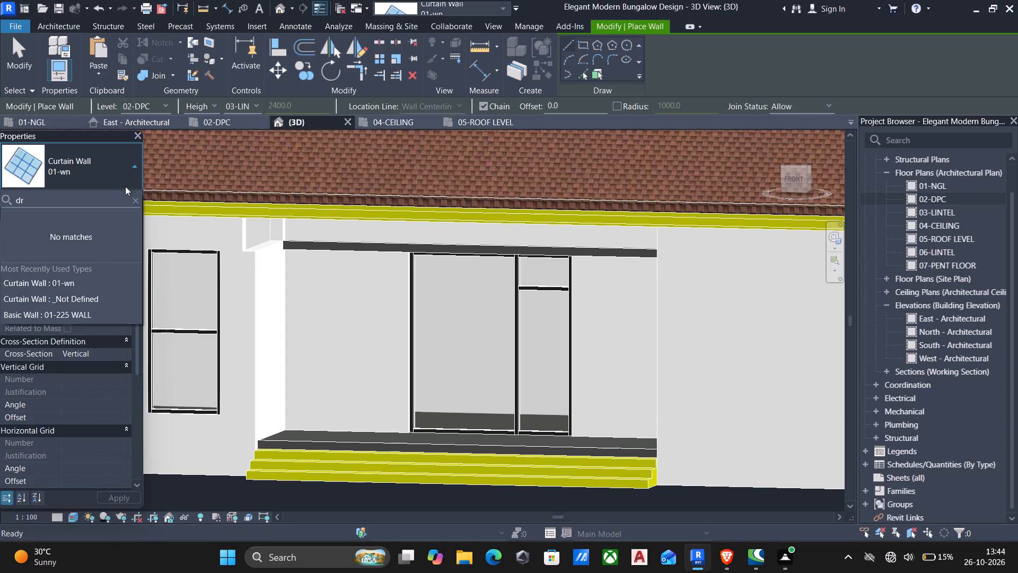
Start the Door command and look through its available families and sizes for the curtain-wall double glass door.
left_click(60, 23)
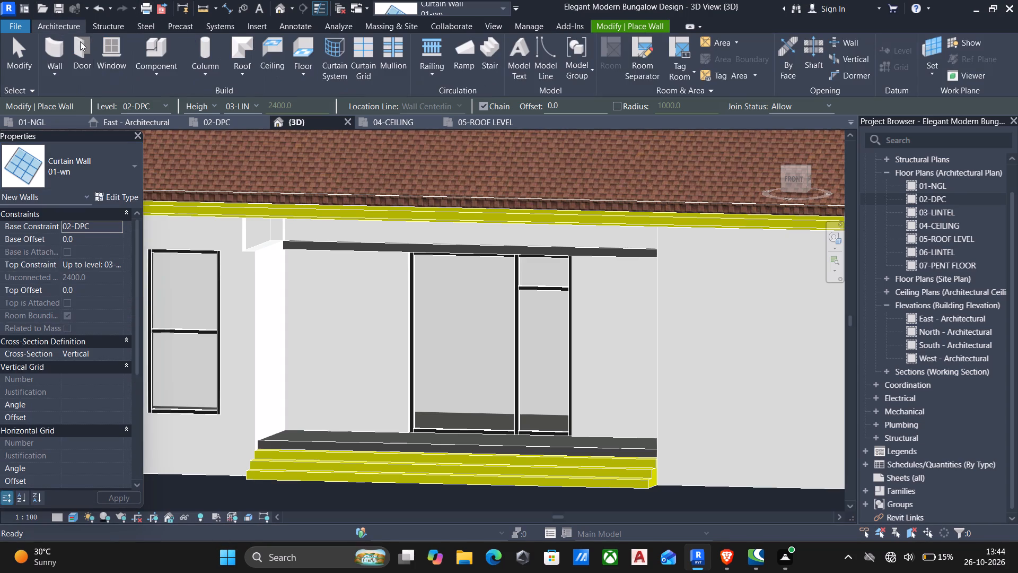
left_click(76, 47)
left_click(55, 167)
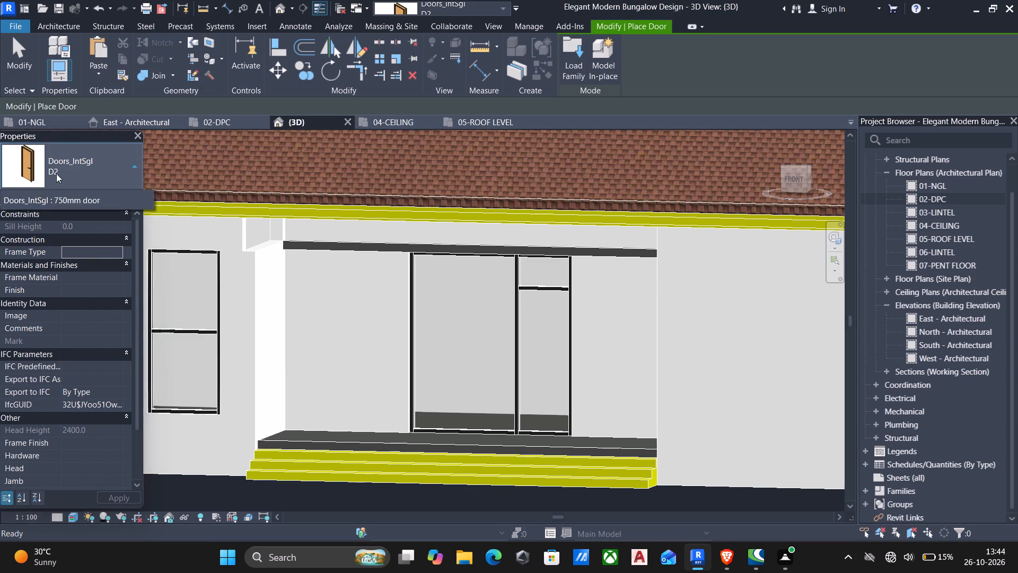
scroll(80, 290, "up", 10)
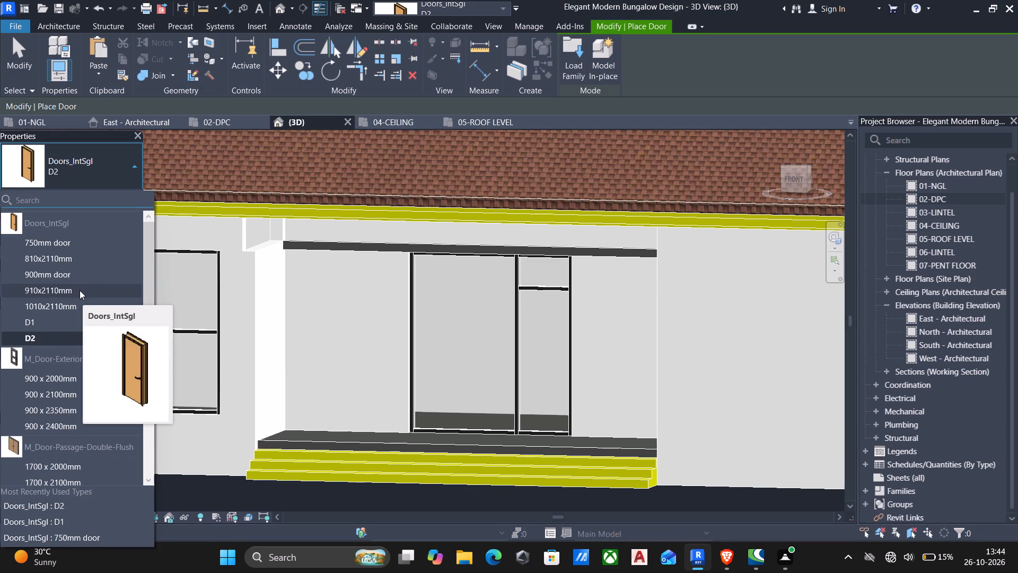
scroll(73, 293, "up", 5)
scroll(72, 297, "down", 12)
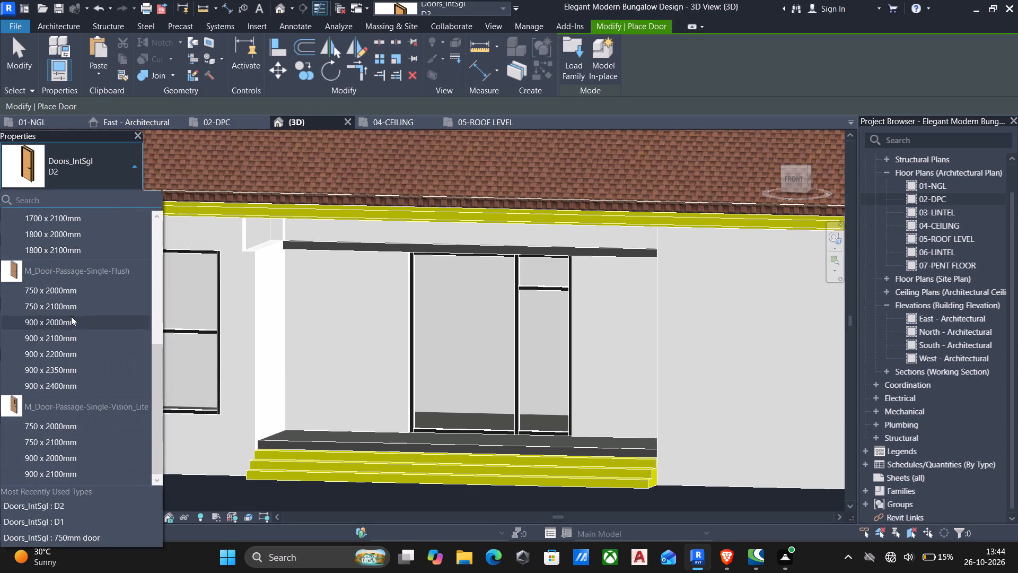
scroll(71, 316, "down", 6)
scroll(71, 321, "up", 11)
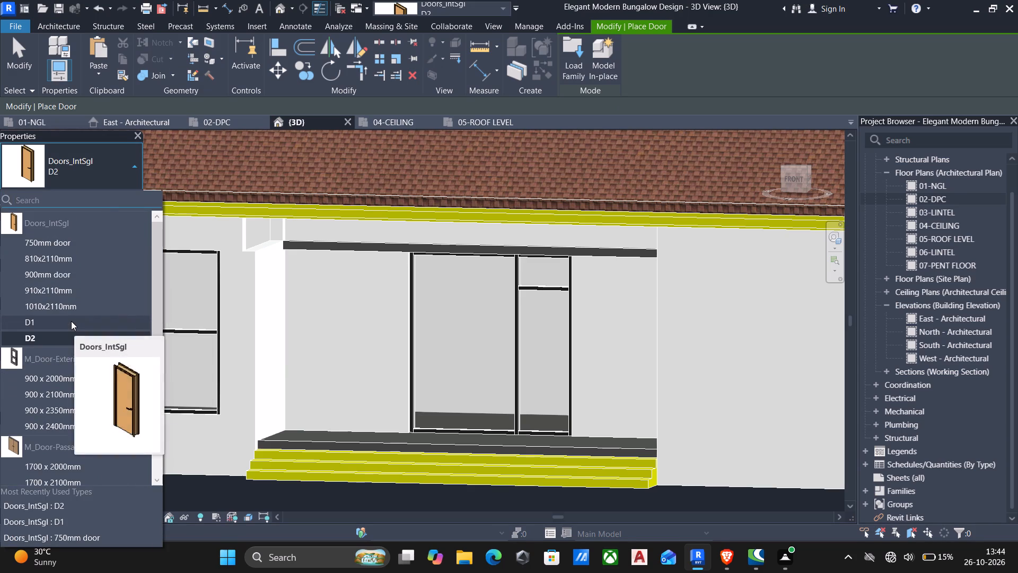
scroll(73, 327, "down", 12)
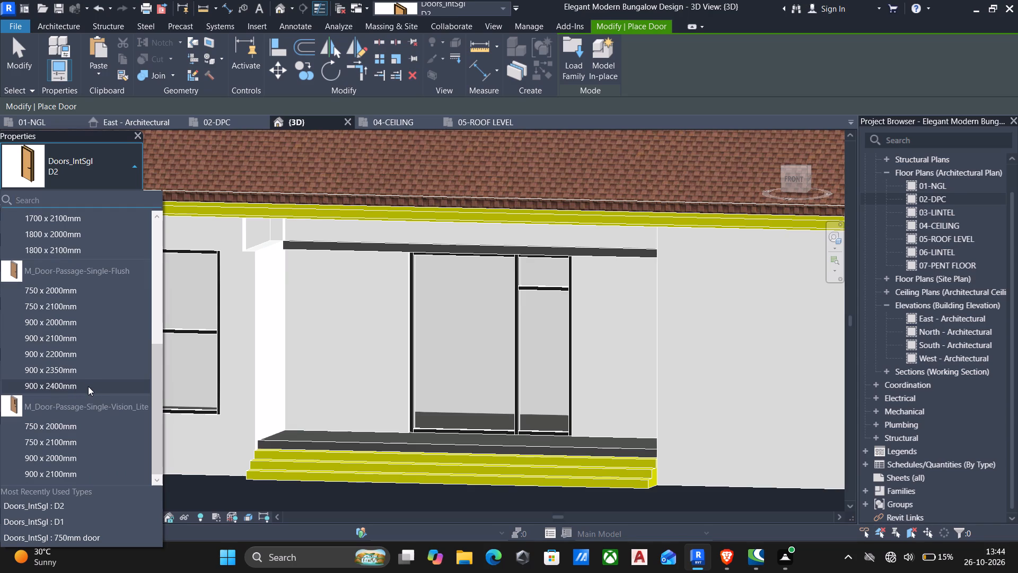
scroll(86, 378, "up", 11)
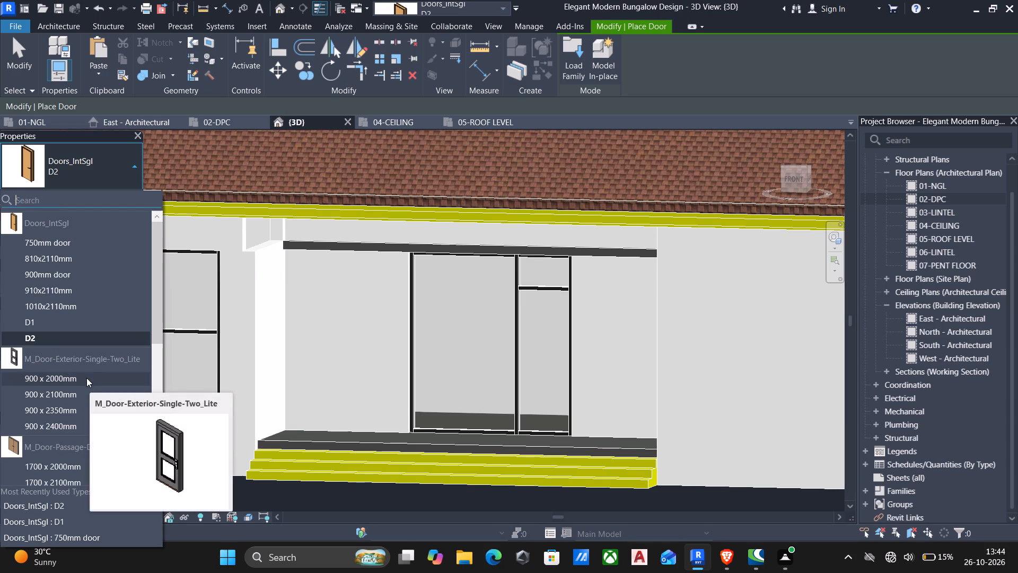
scroll(86, 378, "up", 3)
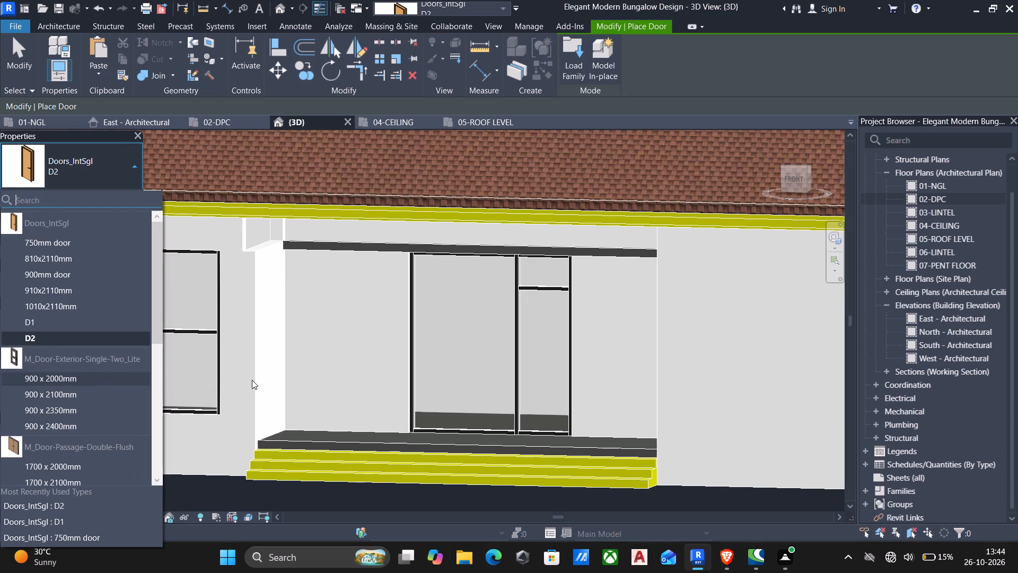
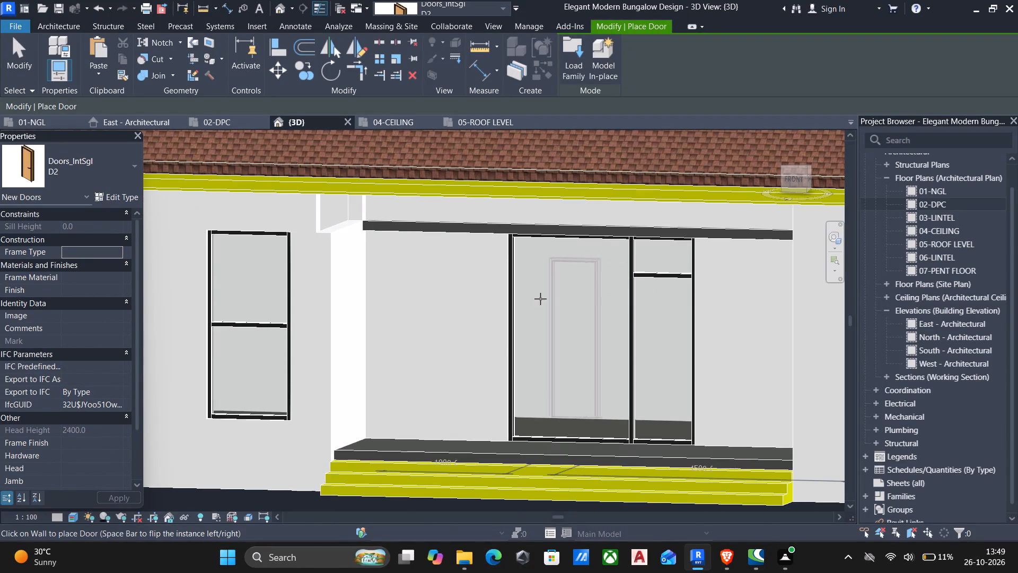
Leave door placement and load the M_Door-Curtain-Wall-Double-Glass family from the Doors library folder.
key("Escape")
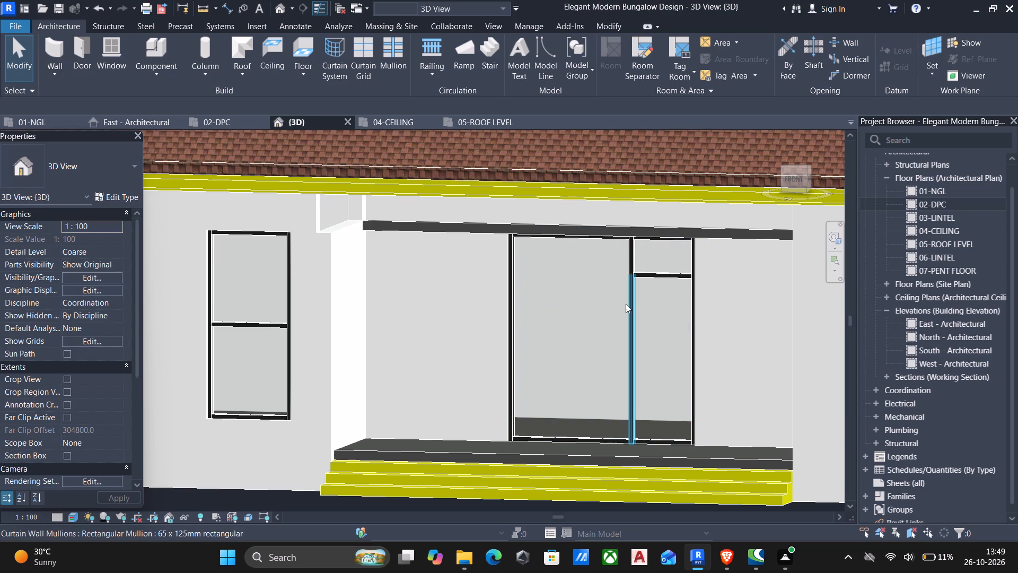
left_click(256, 28)
left_click(531, 62)
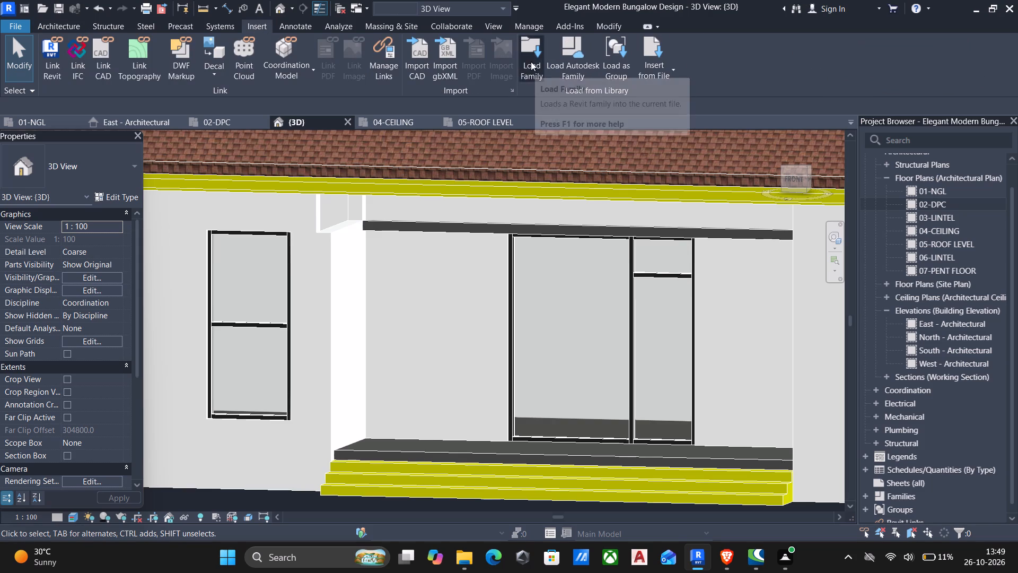
left_click(411, 237)
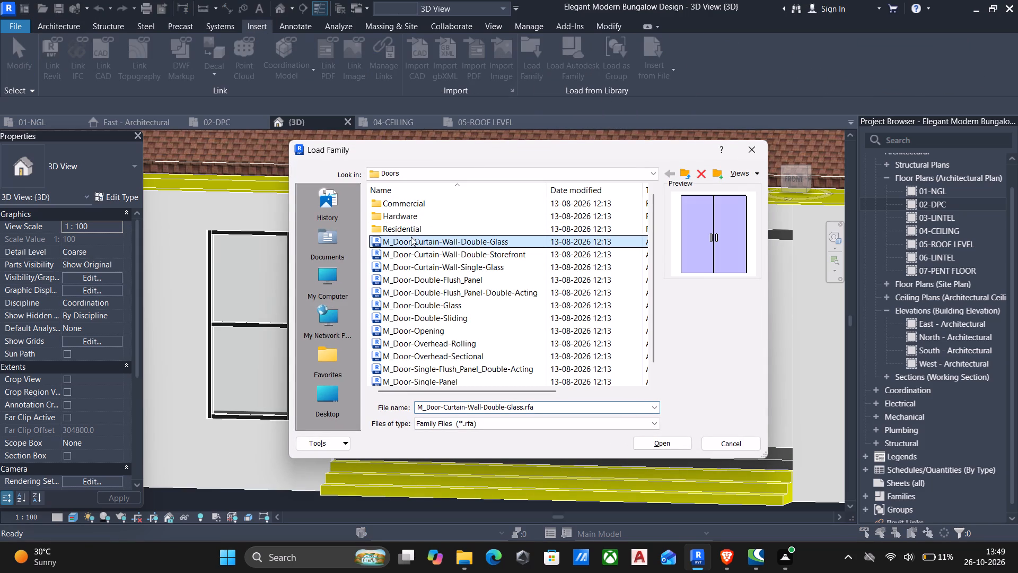
left_click(429, 255)
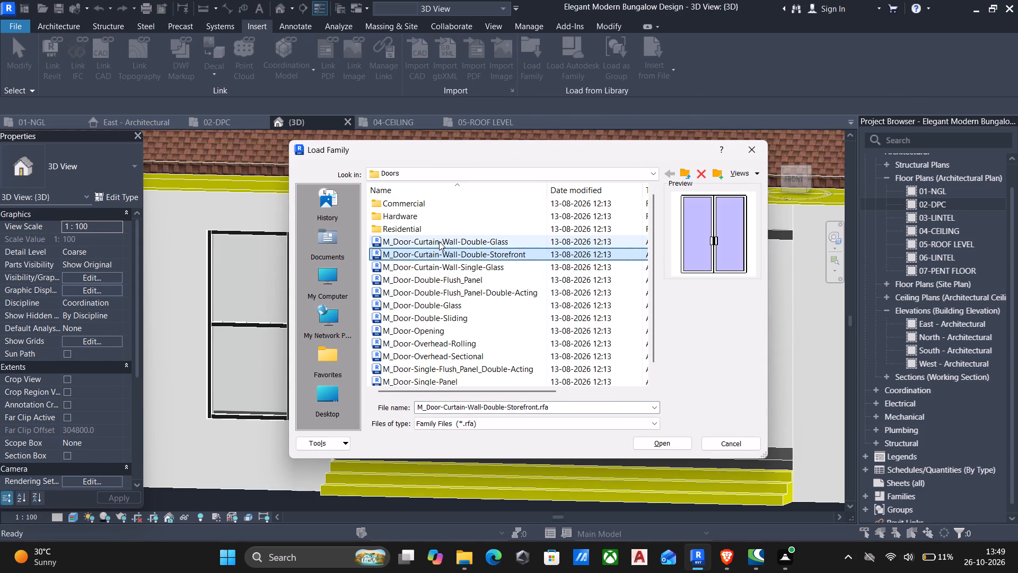
left_click(439, 241, "ctrl")
left_click(659, 444)
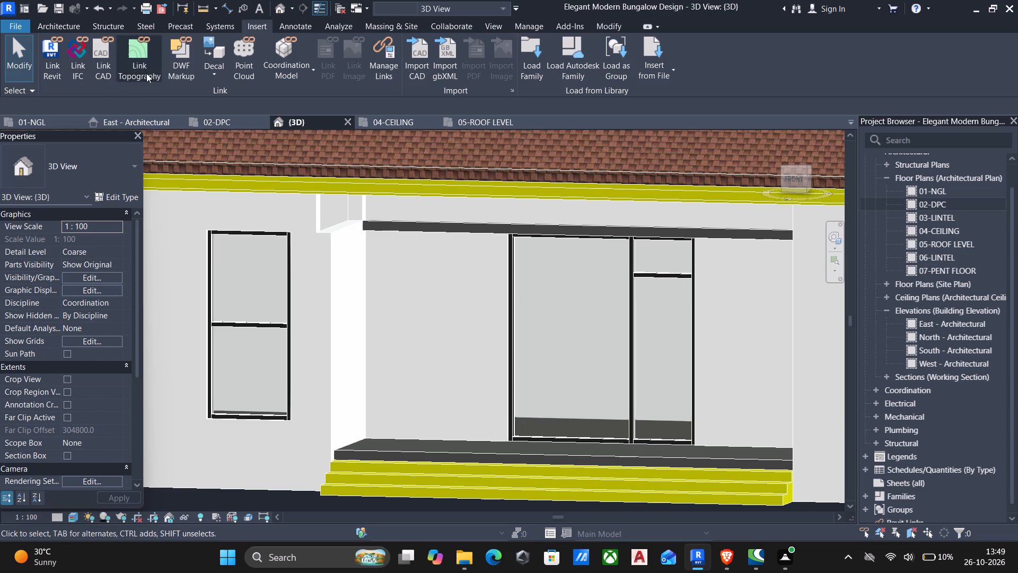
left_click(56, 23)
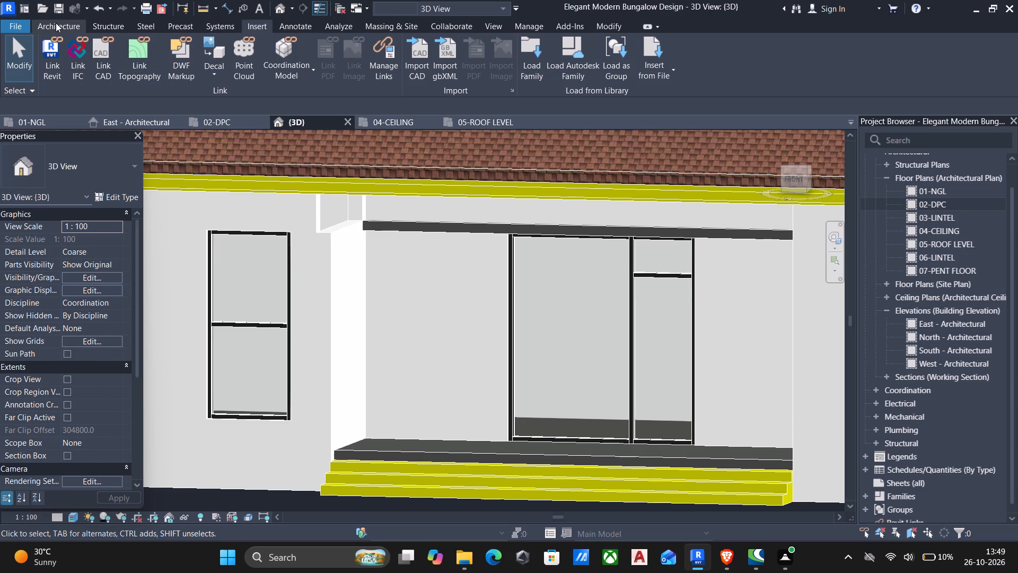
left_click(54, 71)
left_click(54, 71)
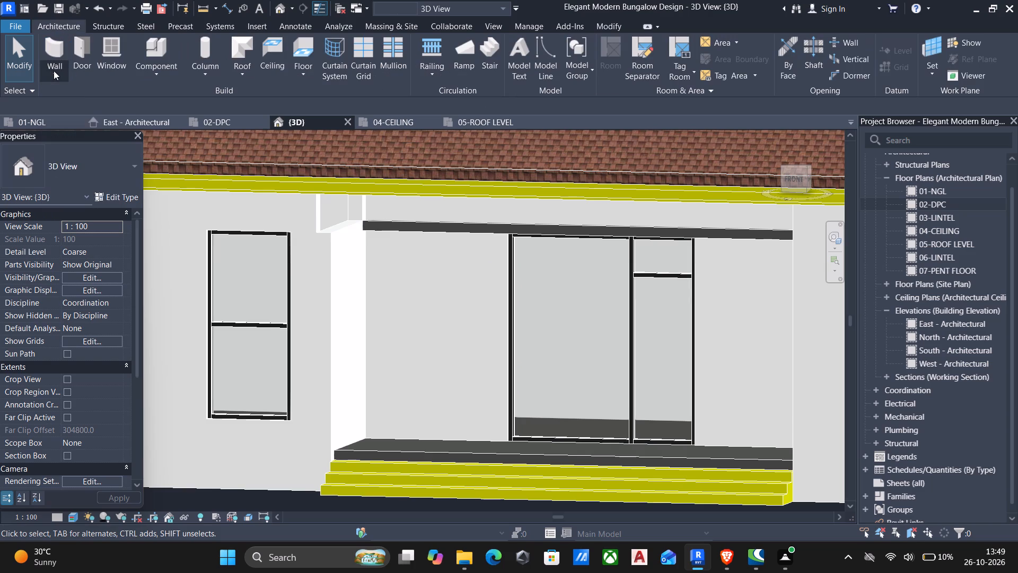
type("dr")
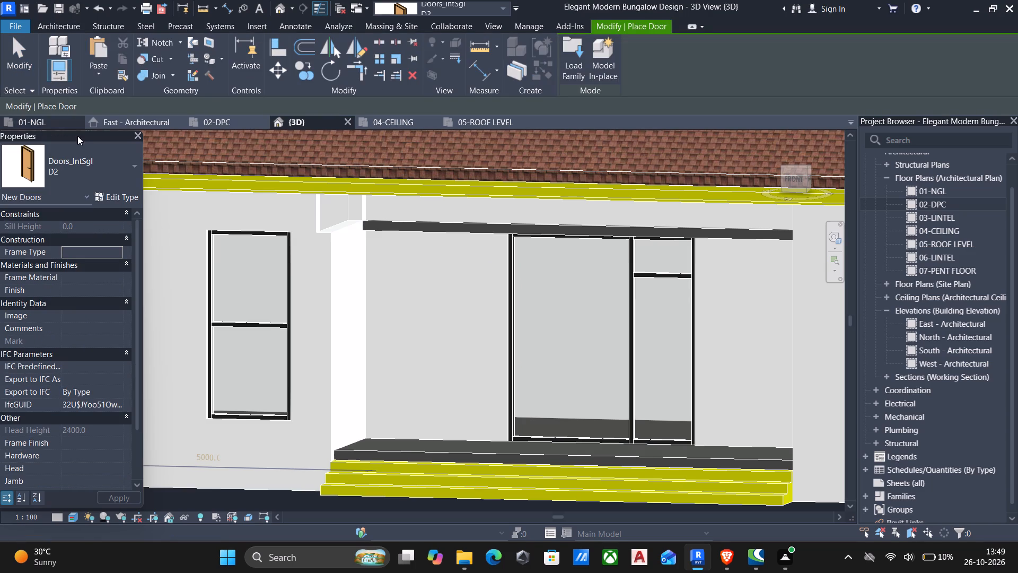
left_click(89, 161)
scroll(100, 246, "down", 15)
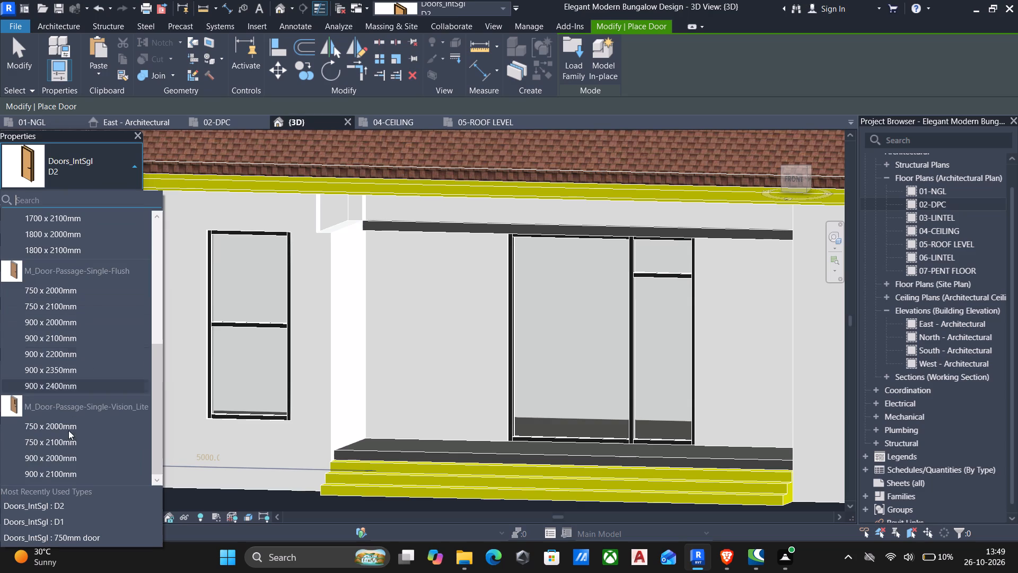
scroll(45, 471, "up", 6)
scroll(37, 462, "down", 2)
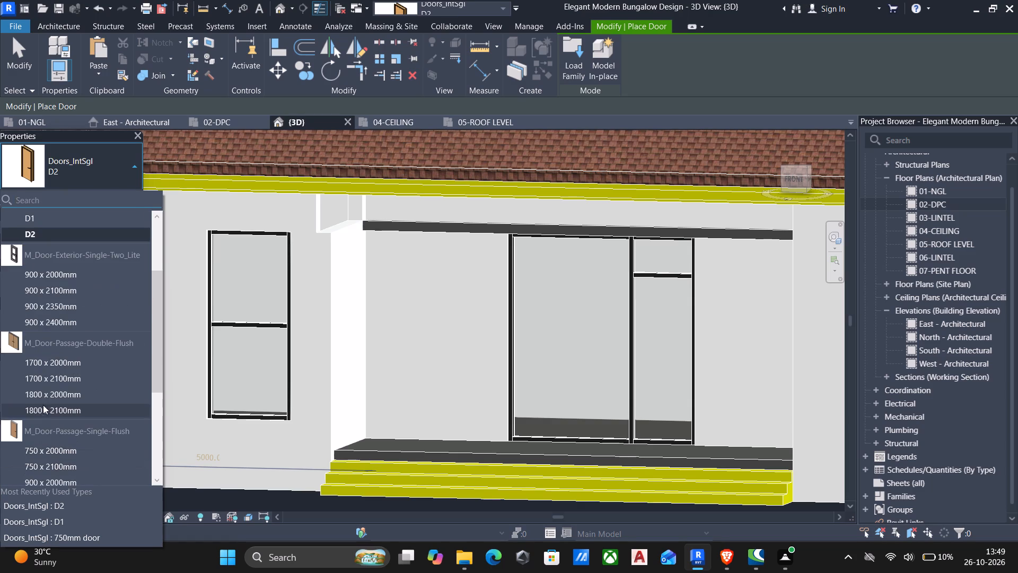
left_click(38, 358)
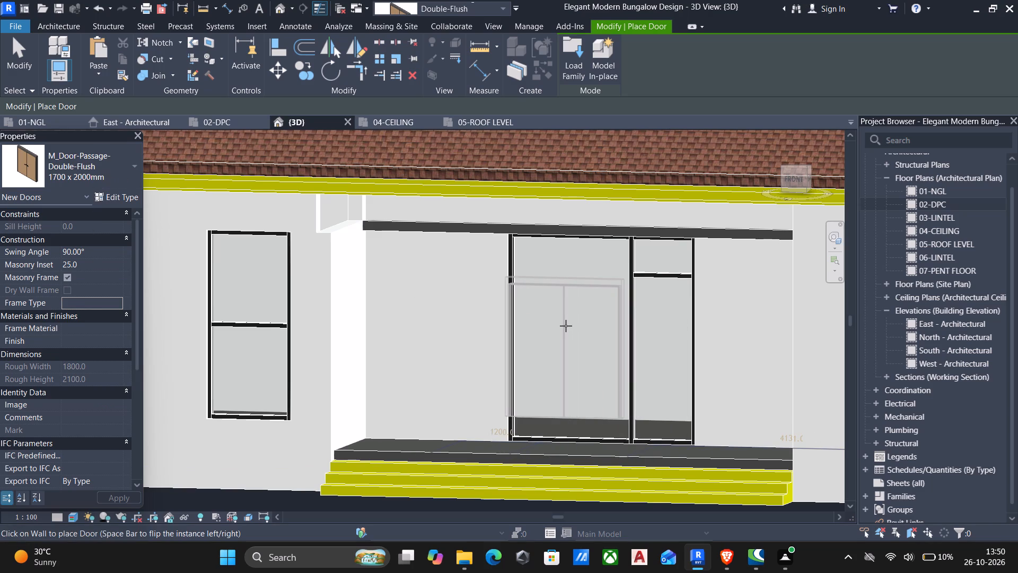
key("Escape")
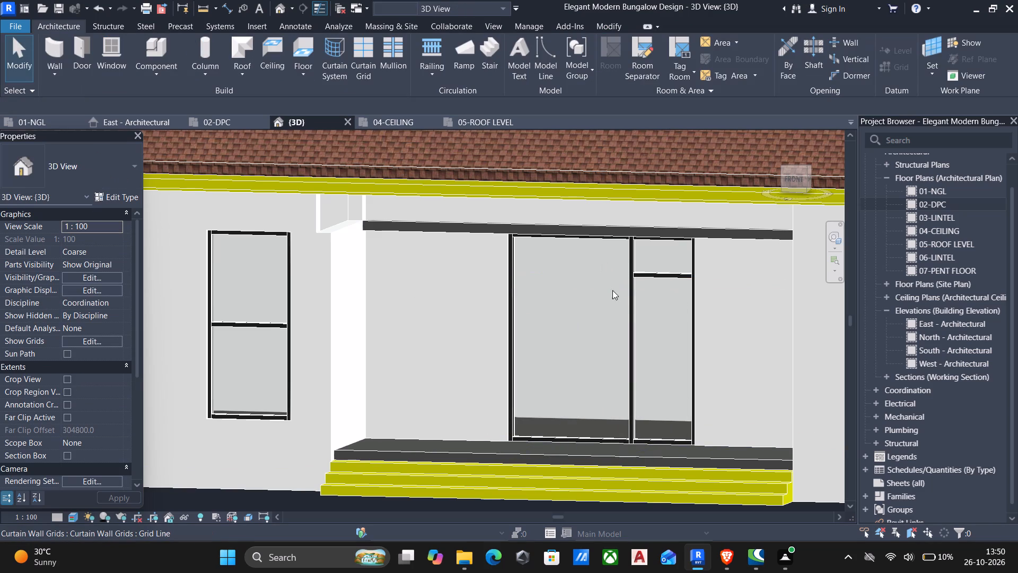
Replace the large glazed panel of the entrance curtain wall with the M_Door-Curtain-Wall-Double-Glass door.
key("Tab")
key("Tab")
key("Tab")
left_click(627, 307)
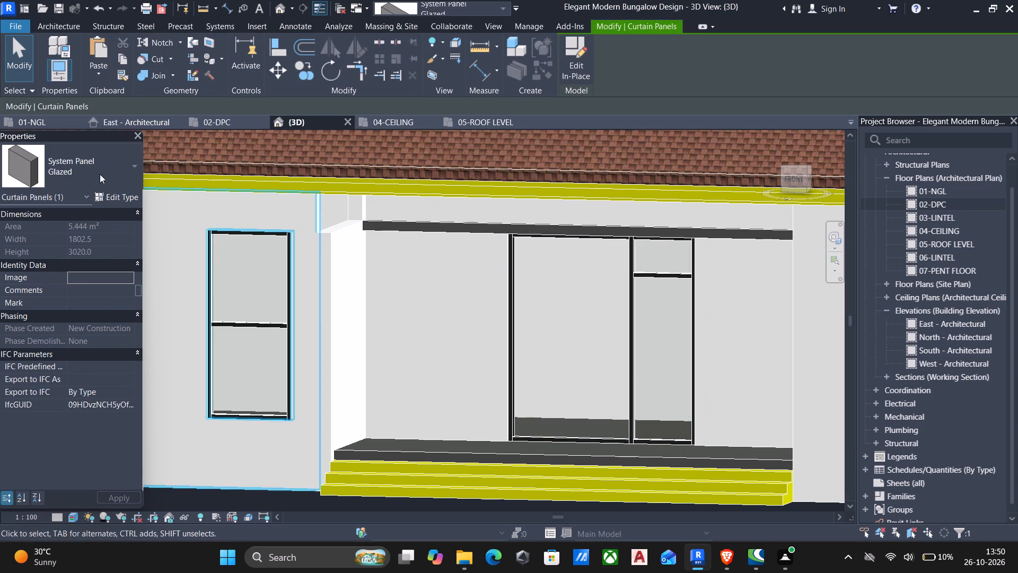
left_click(100, 174)
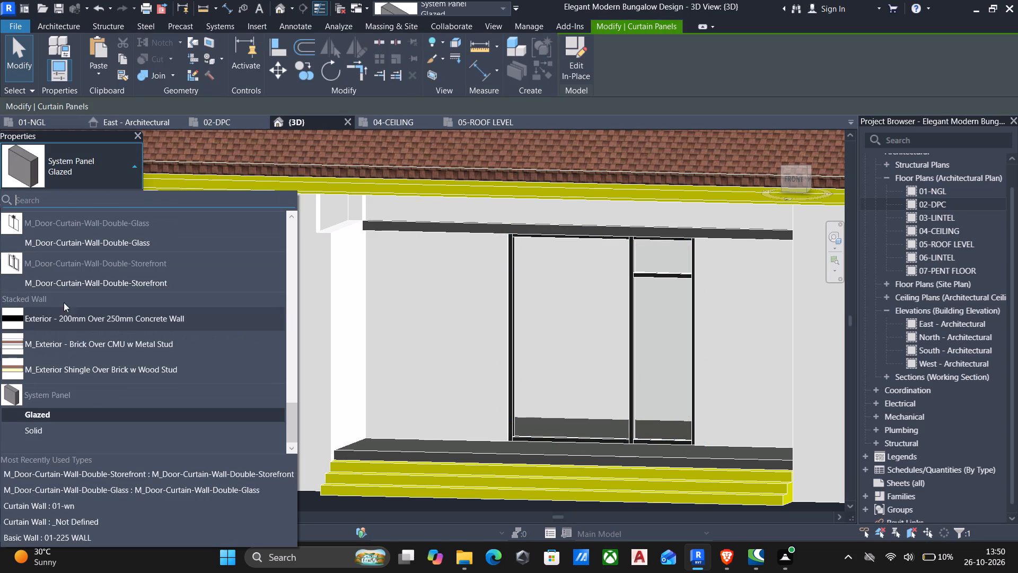
left_click(70, 241)
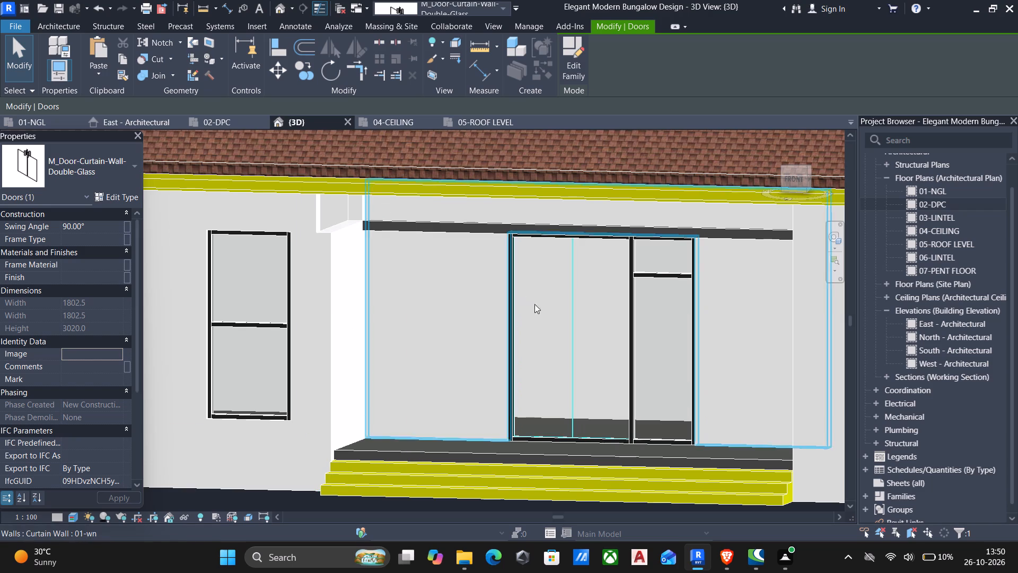
key("Escape")
Set the 3D view's detail level to Fine and check the entrance door and front facade.
scroll(561, 322, "up", 3)
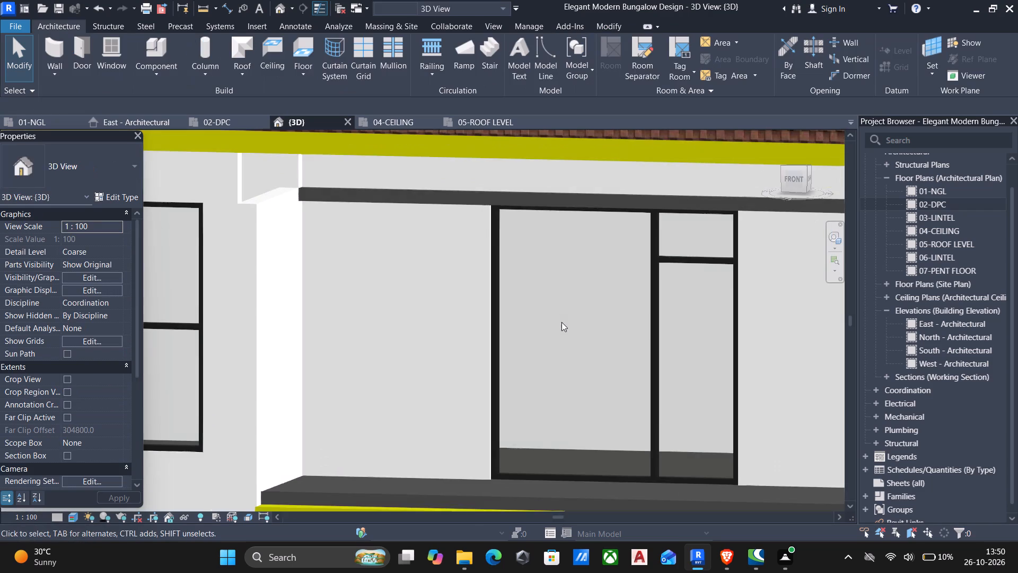
scroll(561, 322, "down", 5)
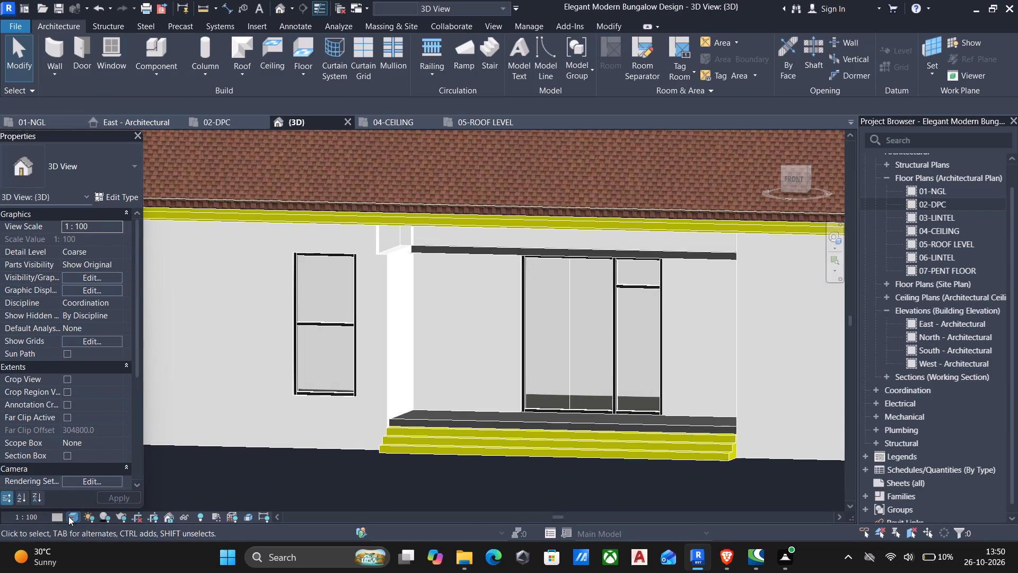
left_click(57, 517)
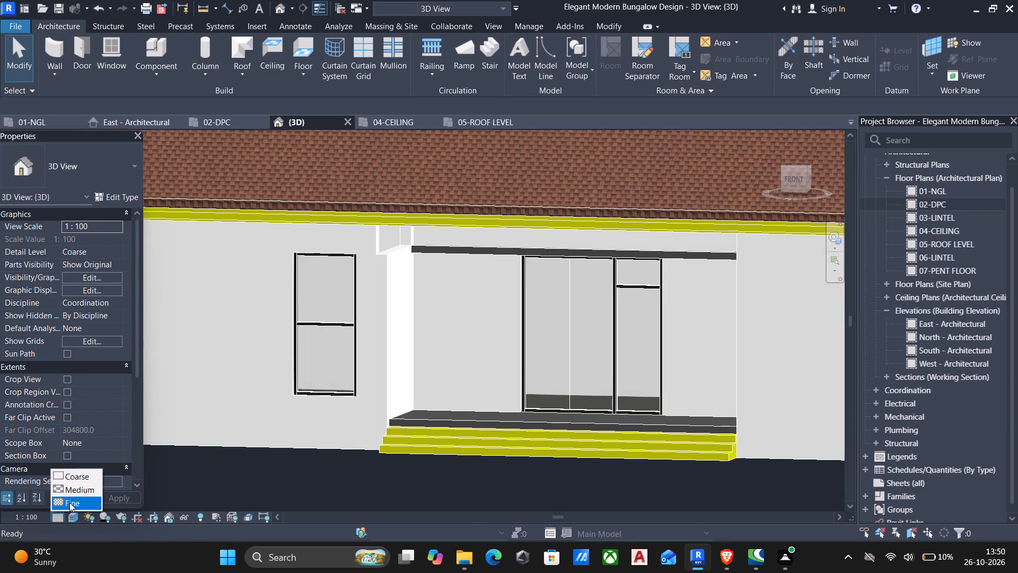
left_click(69, 502)
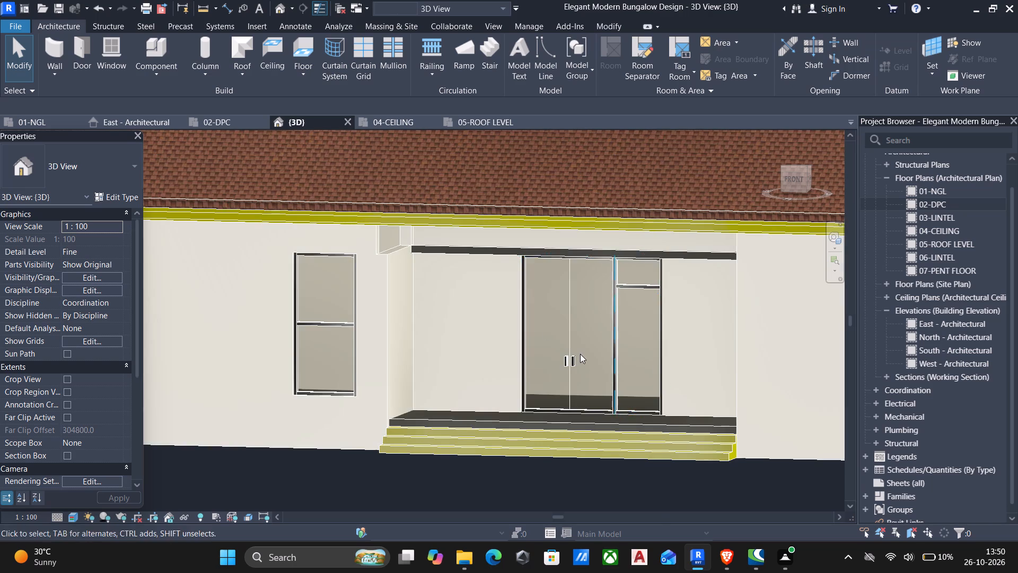
scroll(581, 354, "up", 6)
scroll(567, 376, "down", 3)
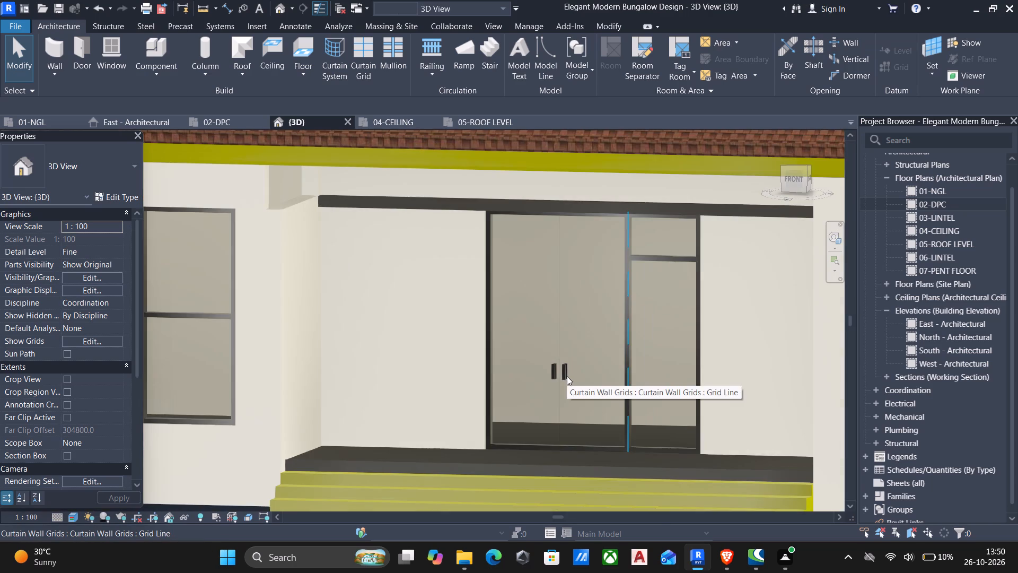
scroll(400, 330, "down", 4)
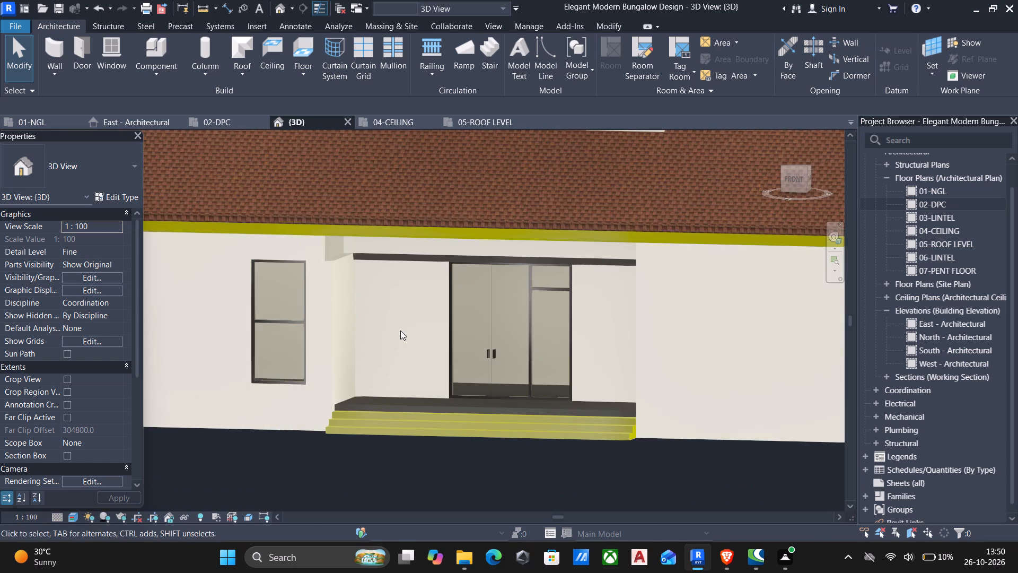
middle_click_drag(403, 336, 440, 376)
scroll(444, 376, "down", 2)
middle_click(473, 356)
scroll(473, 356, "down", 3)
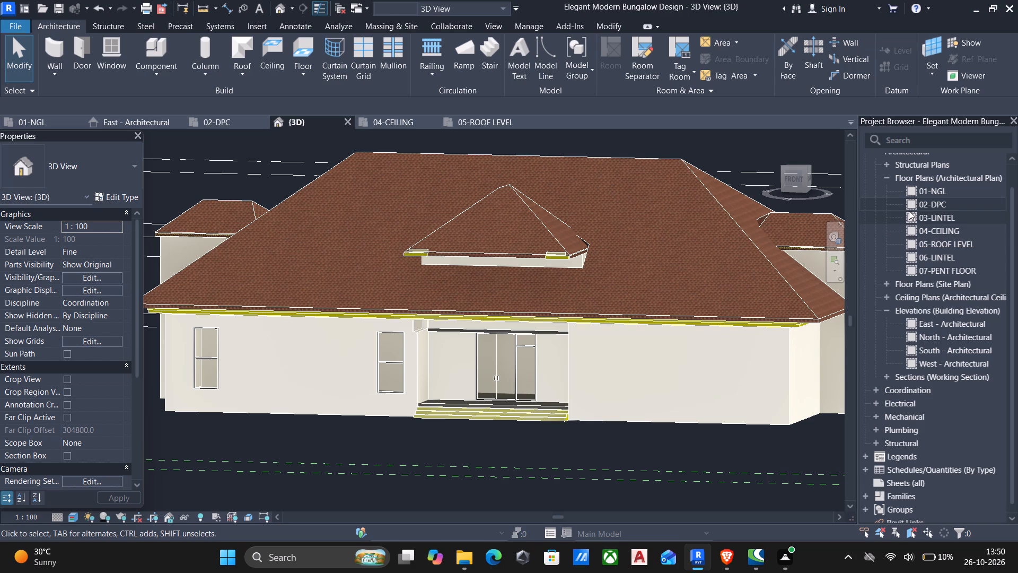
On the 02-DPC plan, place four 700 x 1200mm M_Window-Double-Hung windows in the front wall: three right of the porch, one between the two curtain-wall windows.
double_click(912, 204)
scroll(405, 299, "down", 7)
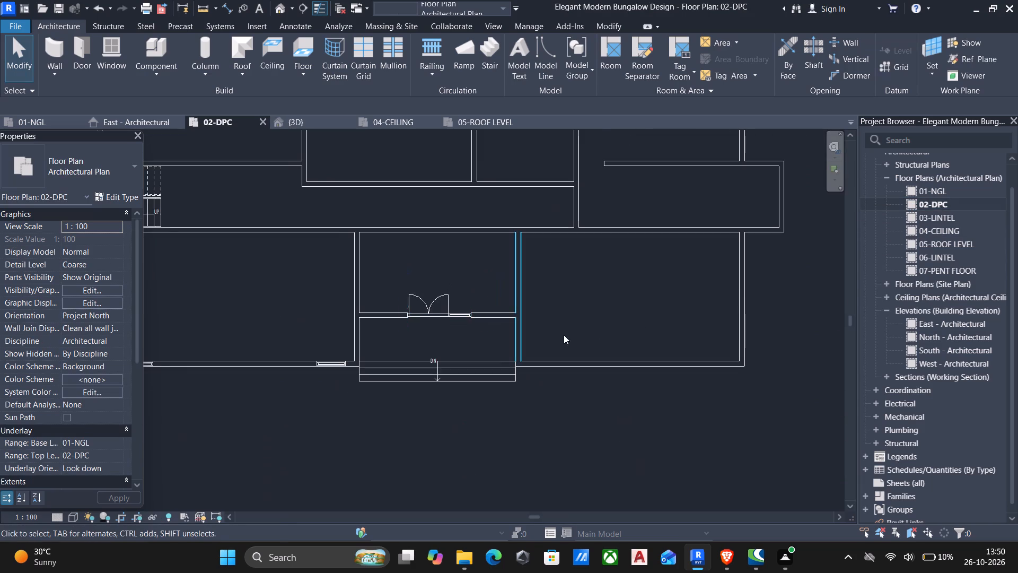
left_click(107, 46)
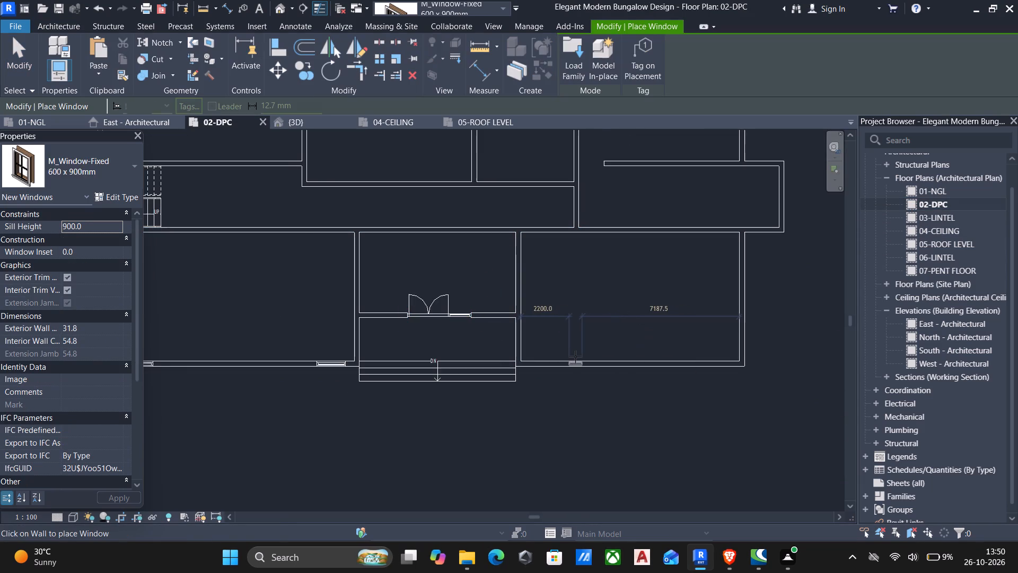
left_click(91, 167)
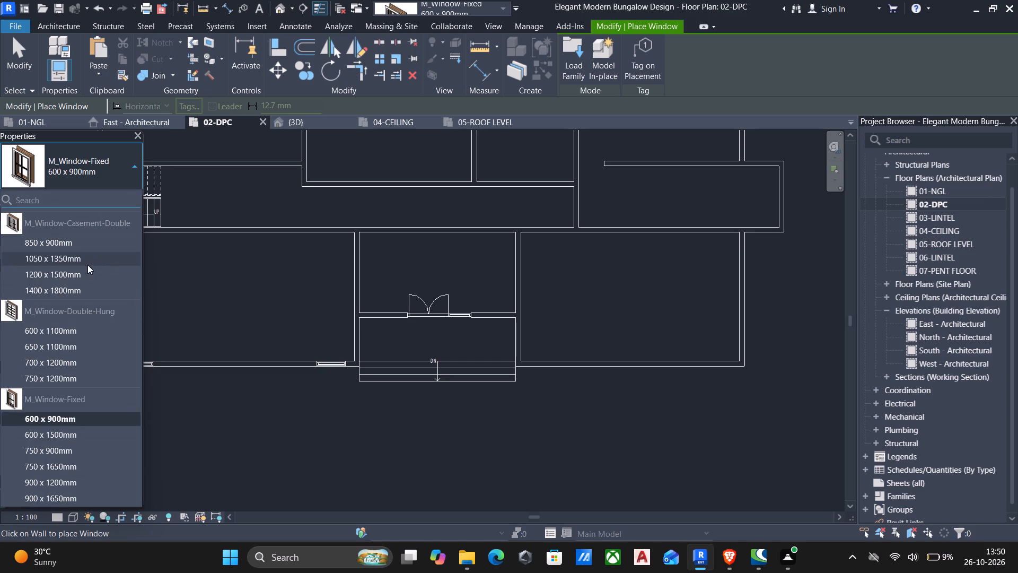
scroll(66, 289, "up", 6)
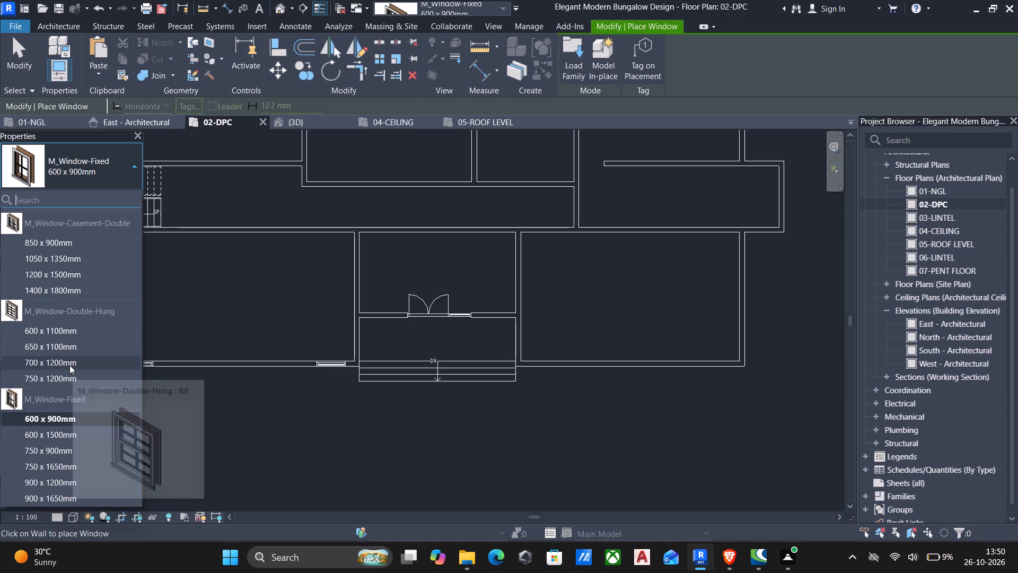
left_click(69, 365)
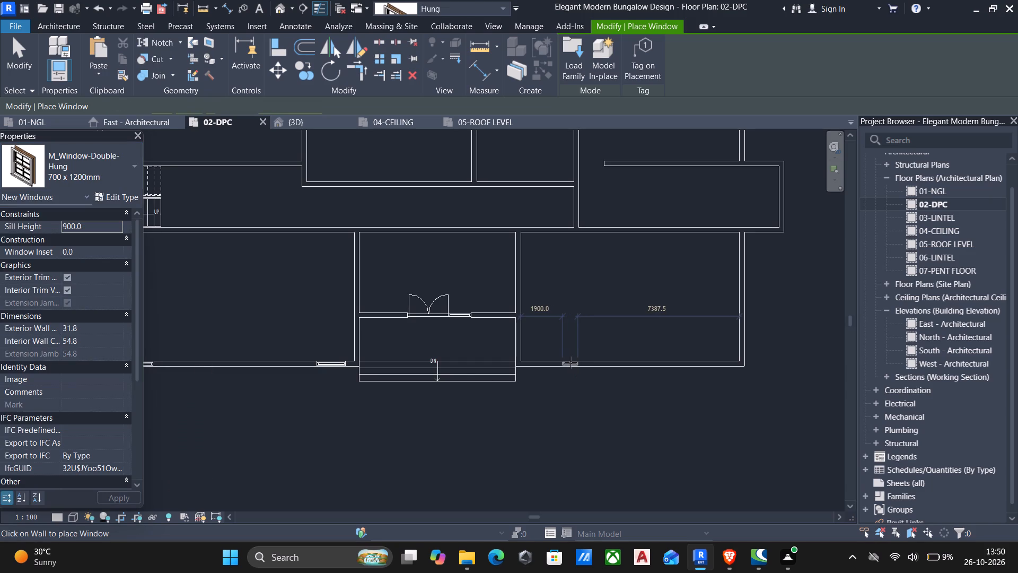
left_click(559, 364)
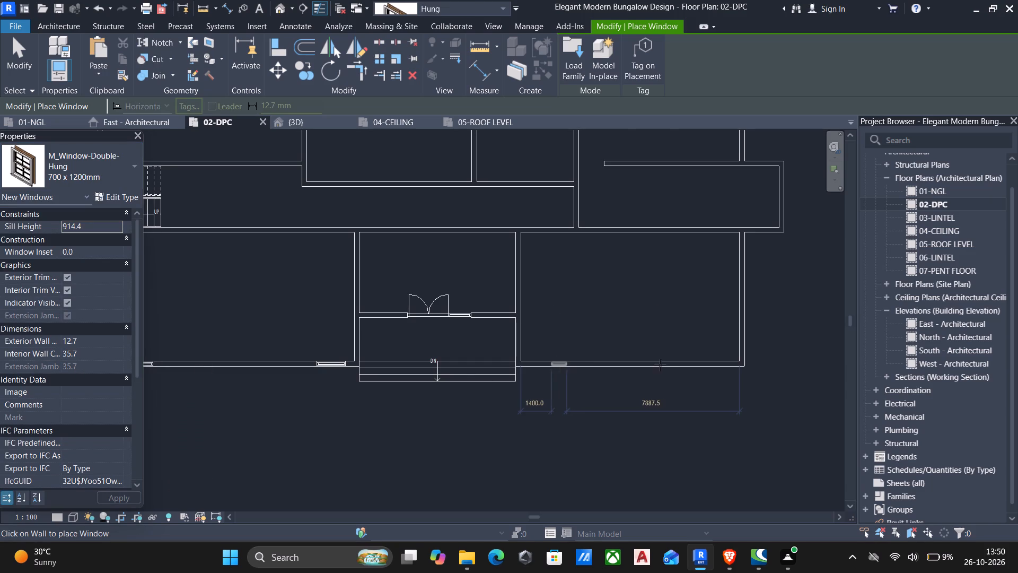
left_click(629, 361)
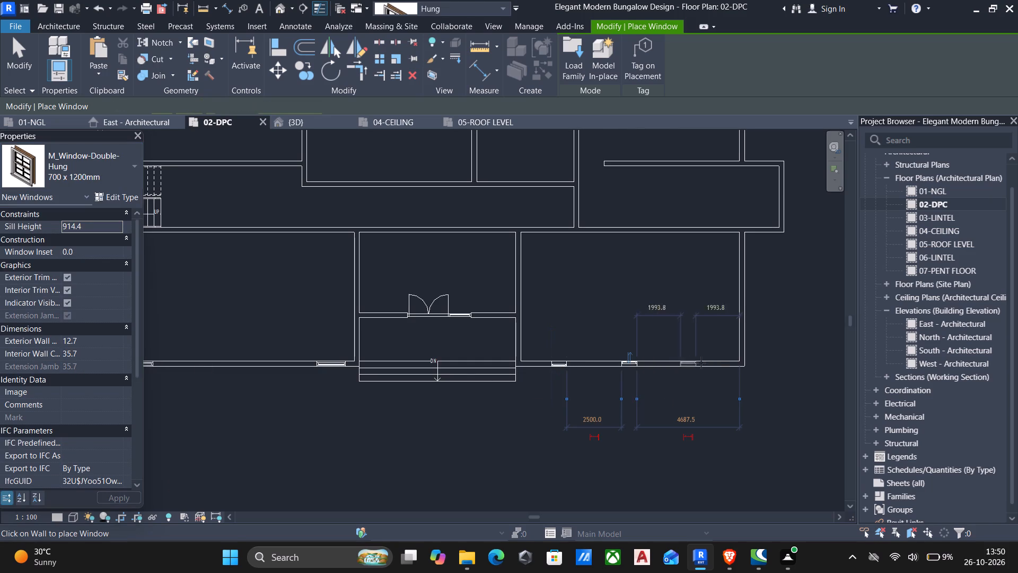
left_click(715, 362)
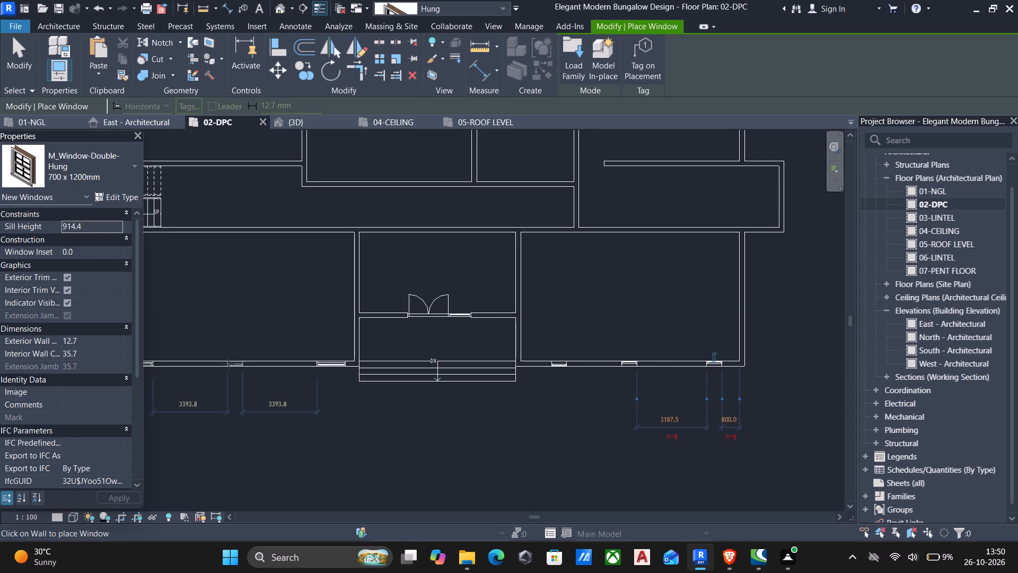
left_click(228, 363)
Return to the 3D view, end window placement and examine the bungalow's front windows, entrance and roof from several angles.
left_click(279, 8)
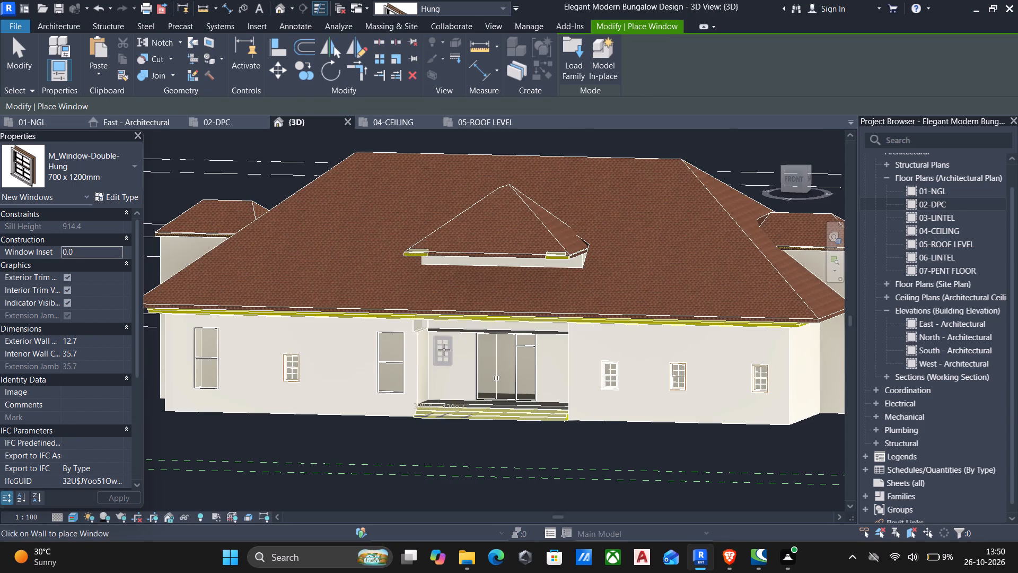
key("Escape")
scroll(453, 348, "down", 2)
middle_click_drag(453, 348, 430, 355, "shift")
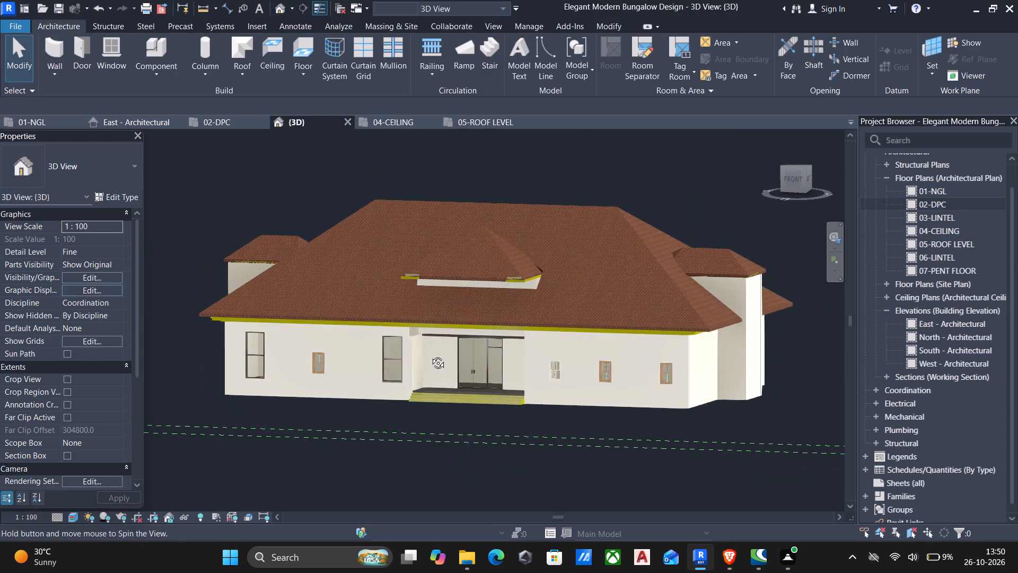
middle_click_drag(430, 355, 511, 328, "shift")
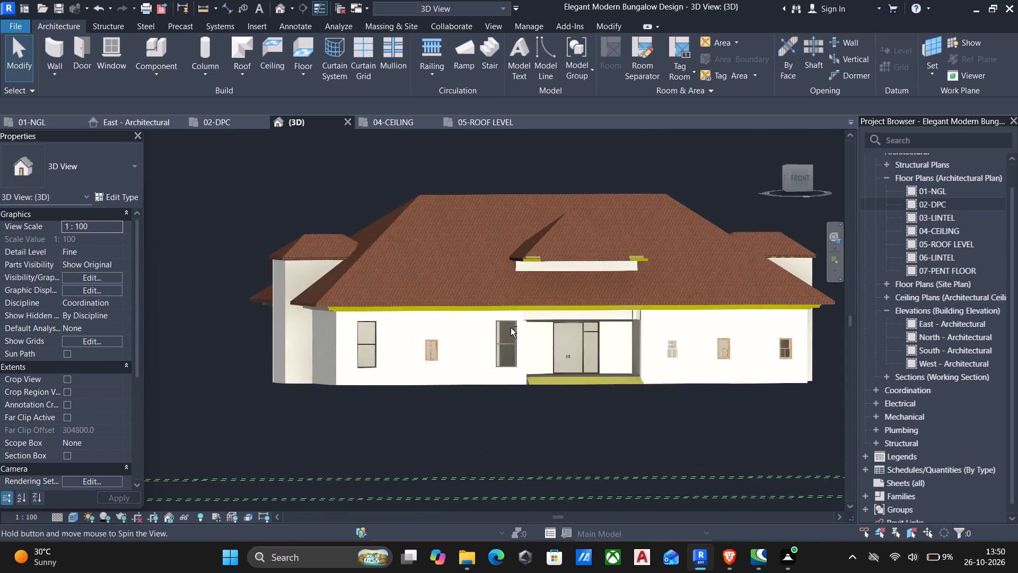
middle_click_drag(511, 327, 303, 200)
middle_click_drag(376, 259, 460, 336)
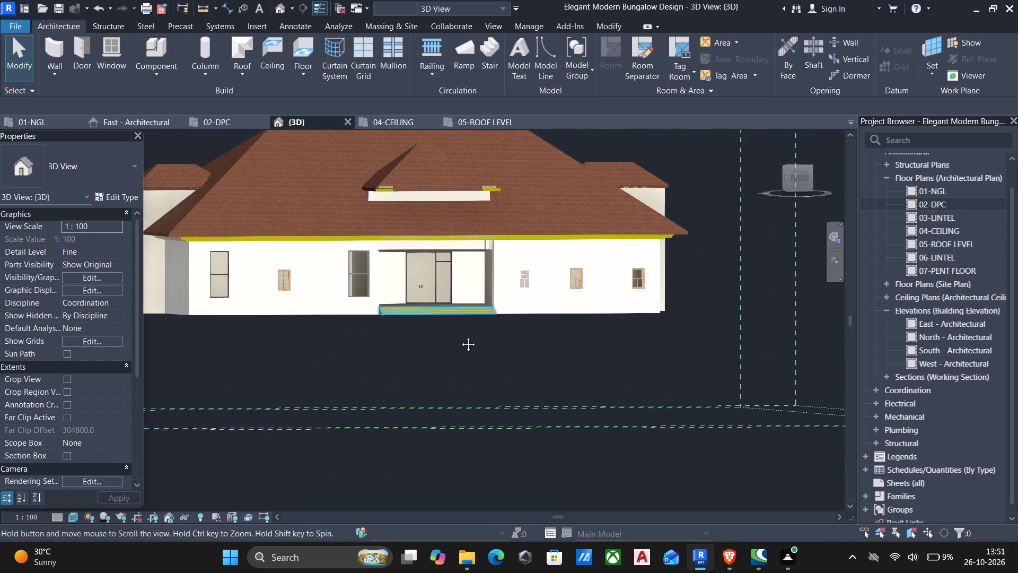
middle_click_drag(460, 336, 467, 341)
scroll(434, 329, "down", 1)
middle_click_drag(433, 329, 459, 352, "shift")
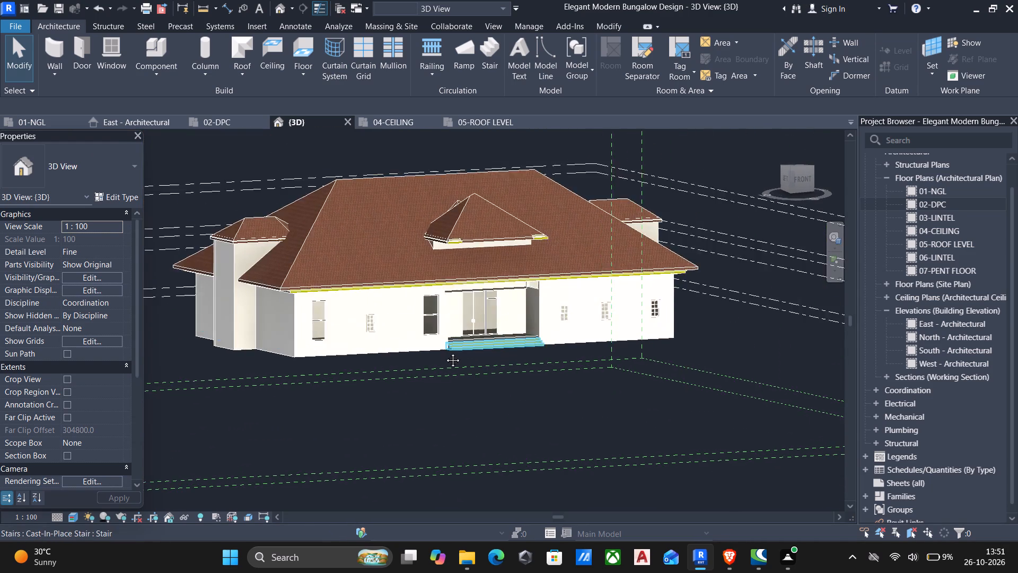
middle_click_drag(447, 352, 425, 357)
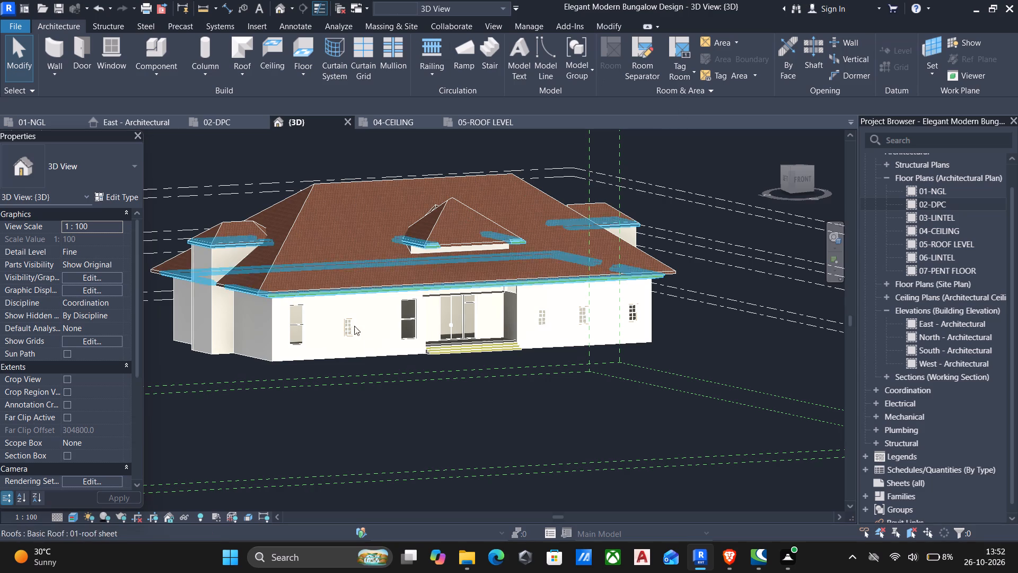
middle_click_drag(452, 419, 561, 429)
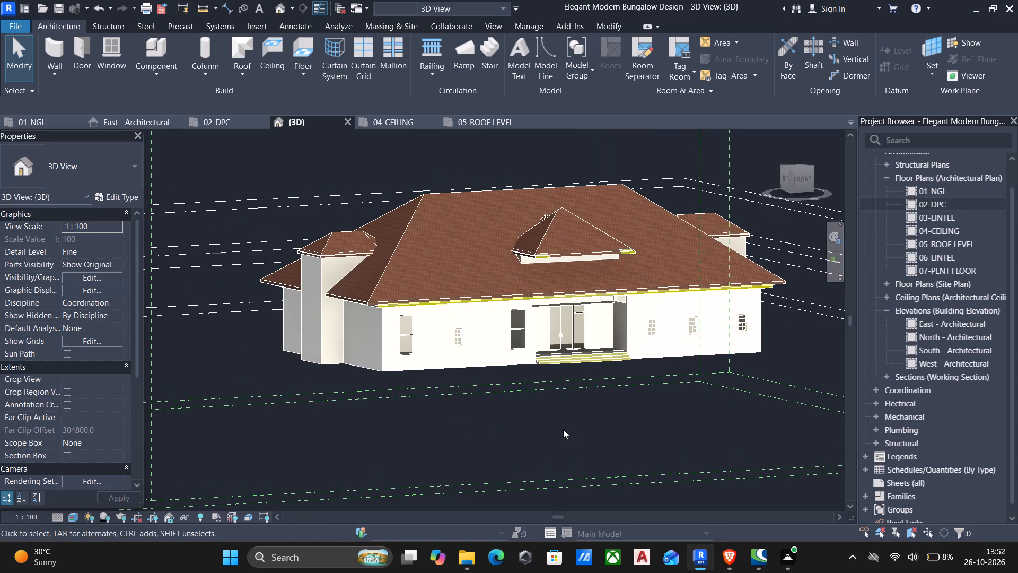
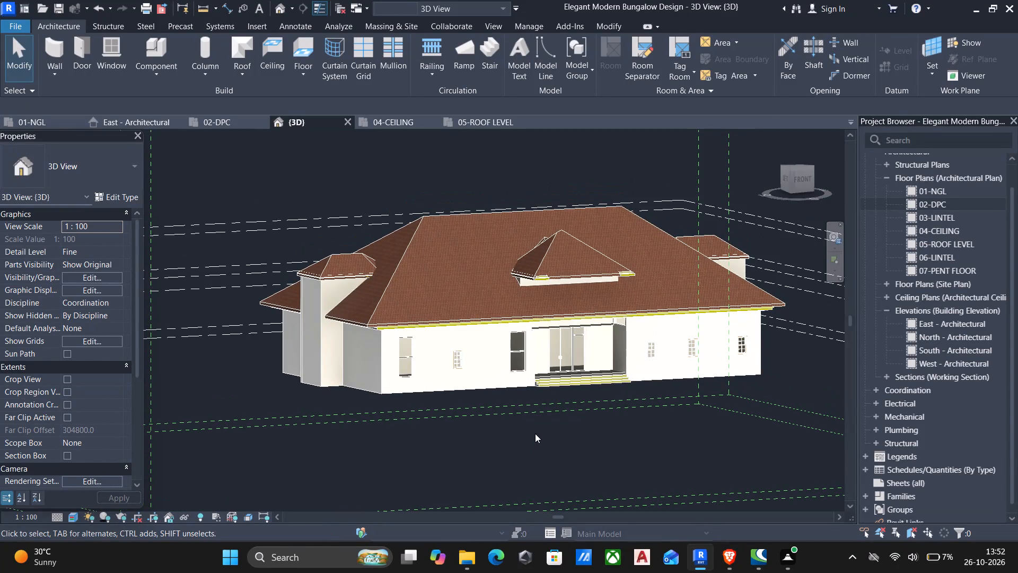
Save the bungalow project with its new front windows and entrance door.
key("ctrl+s")
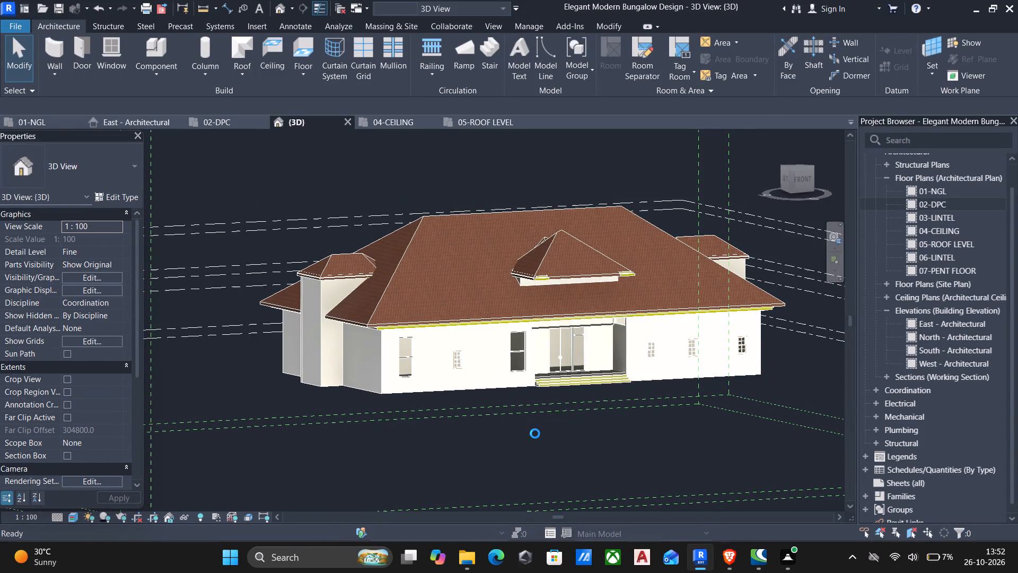
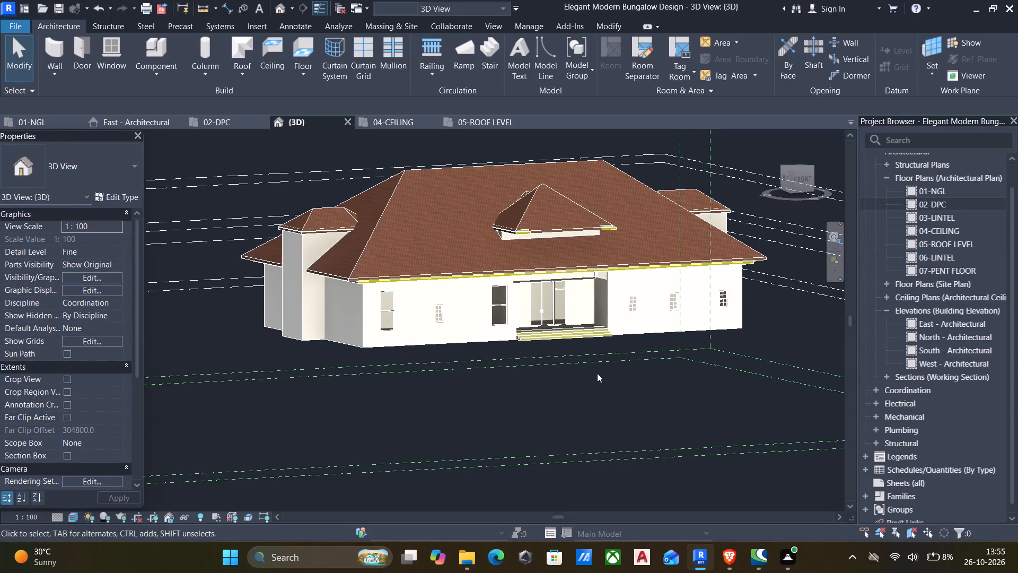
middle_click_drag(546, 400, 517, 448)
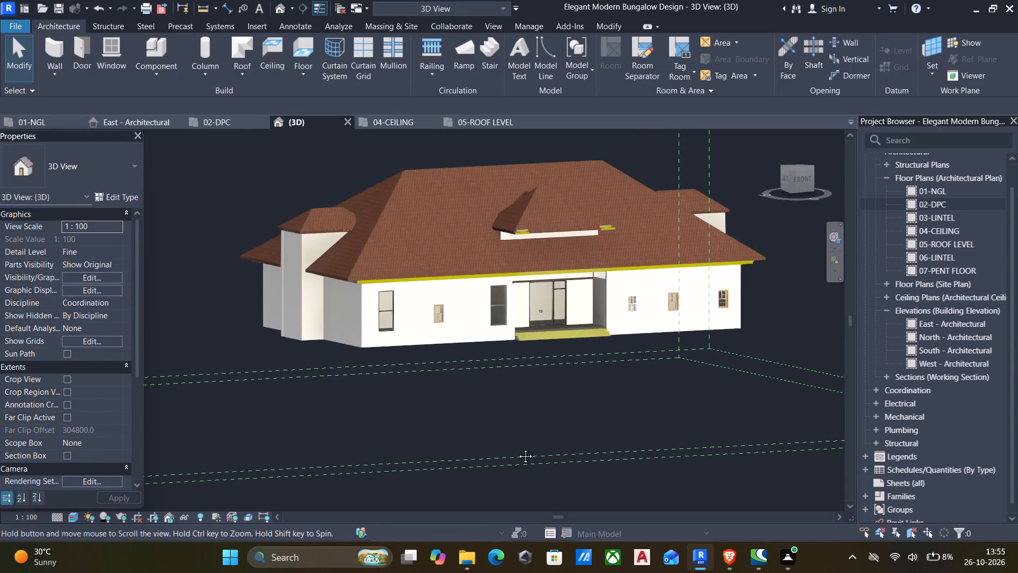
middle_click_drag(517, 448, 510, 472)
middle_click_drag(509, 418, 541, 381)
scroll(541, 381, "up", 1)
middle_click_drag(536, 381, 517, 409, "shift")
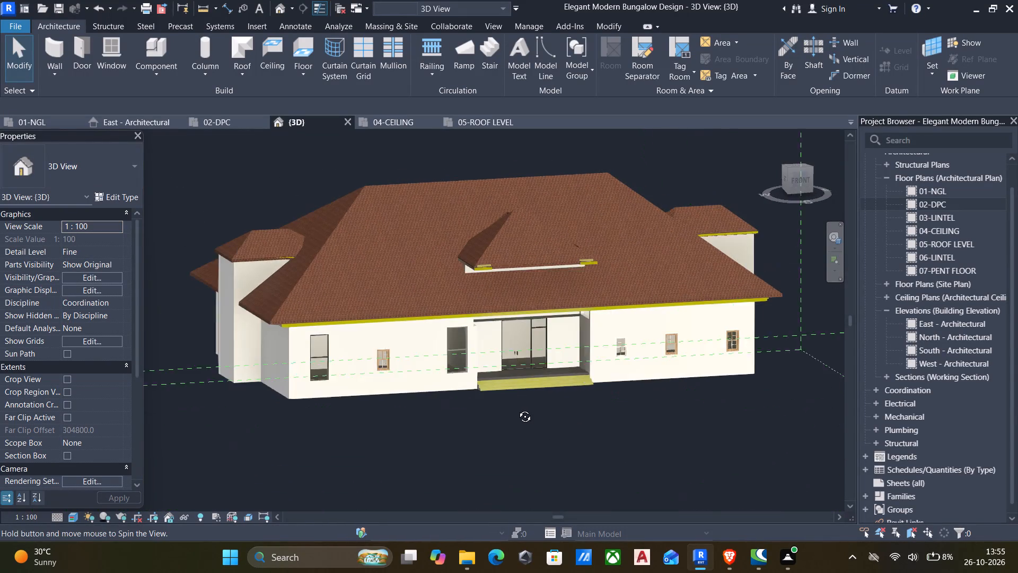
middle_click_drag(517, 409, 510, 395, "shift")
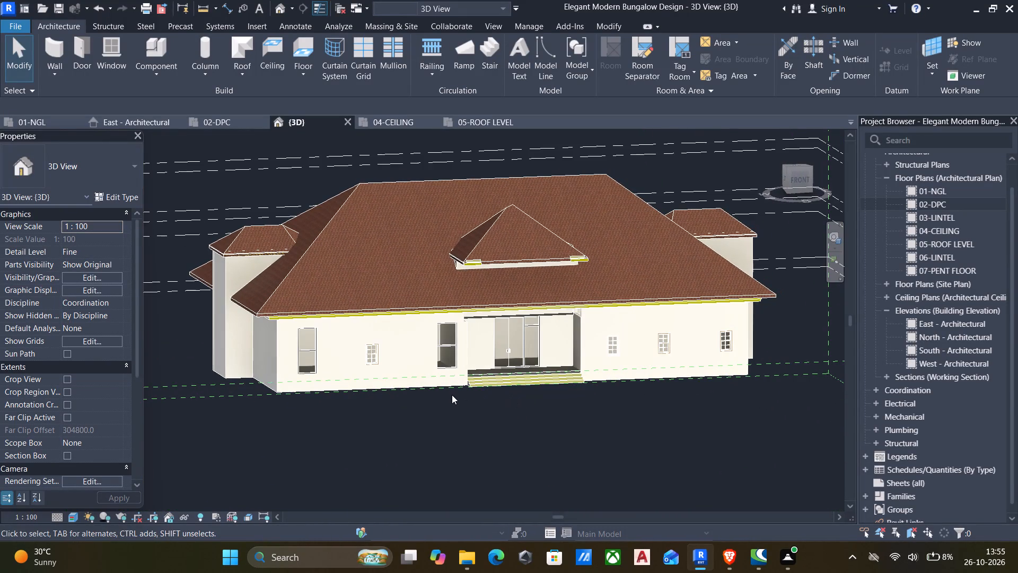
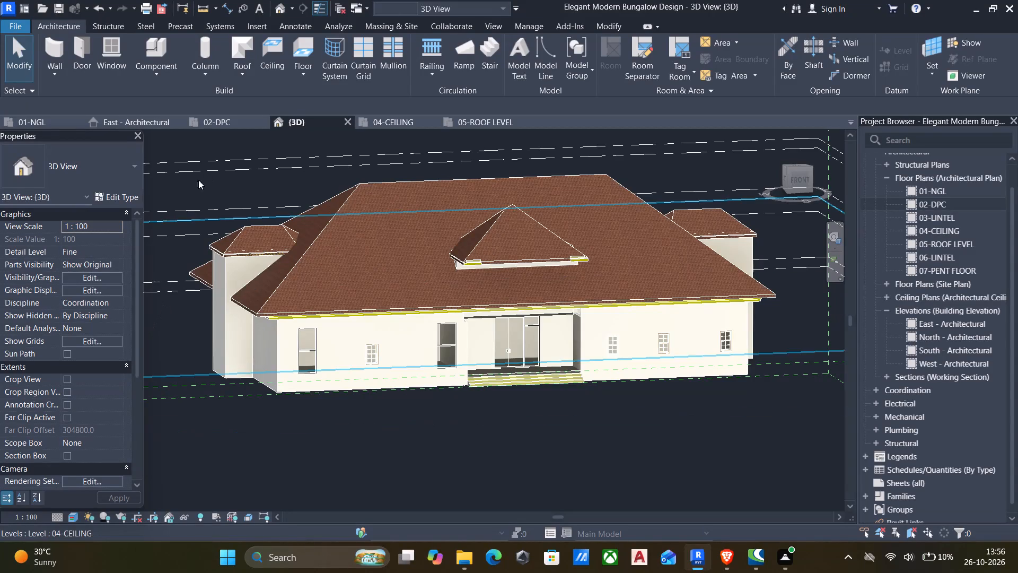
Check the bungalow's front facade and roof in the 3D view, and save the project.
middle_click_drag(528, 294, 630, 309)
middle_click_drag(599, 306, 571, 315, "shift")
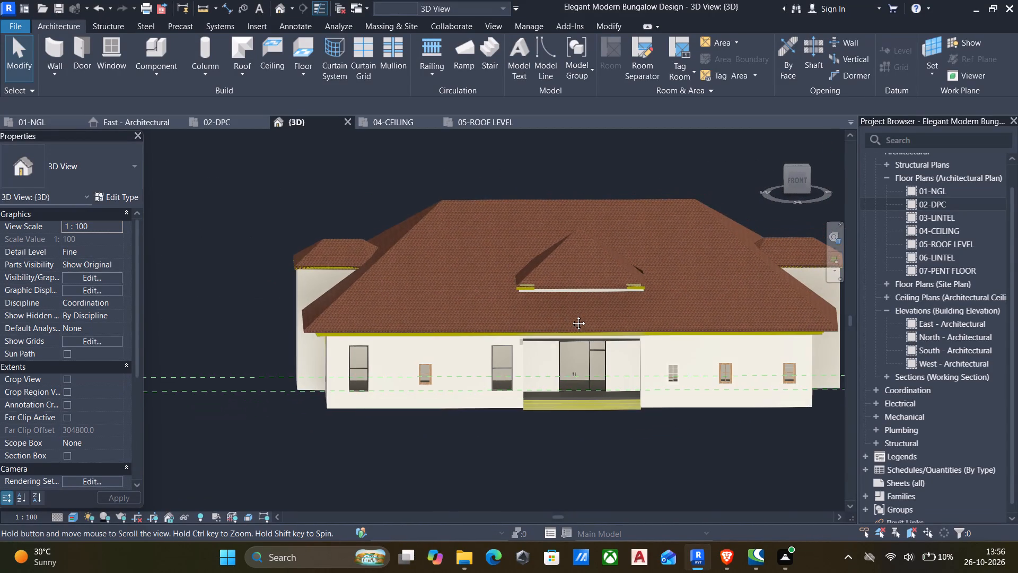
middle_click_drag(571, 315, 440, 342, "shift")
middle_click_drag(454, 334, 458, 332)
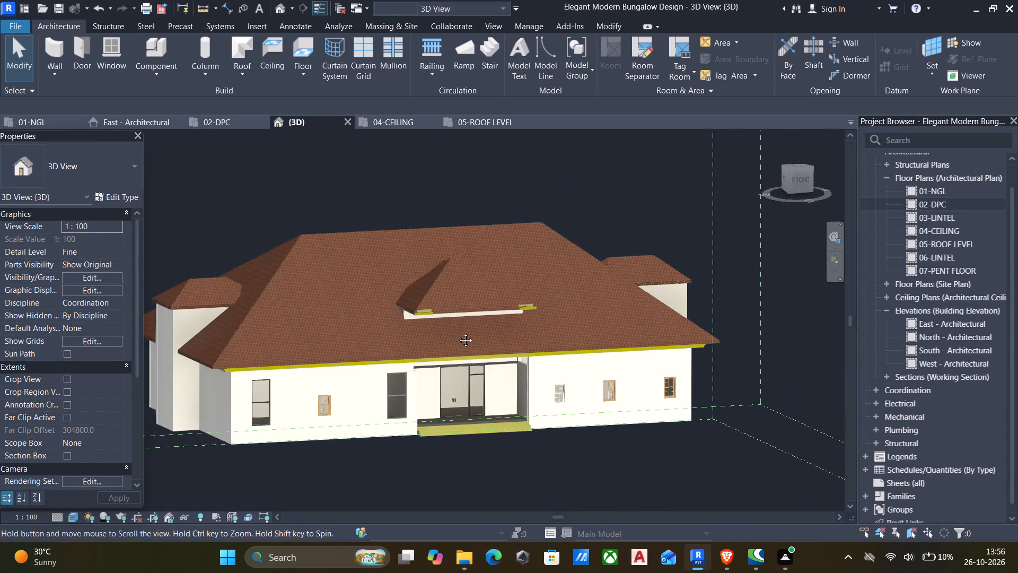
middle_click_drag(458, 332, 473, 315)
key("ctrl+s")
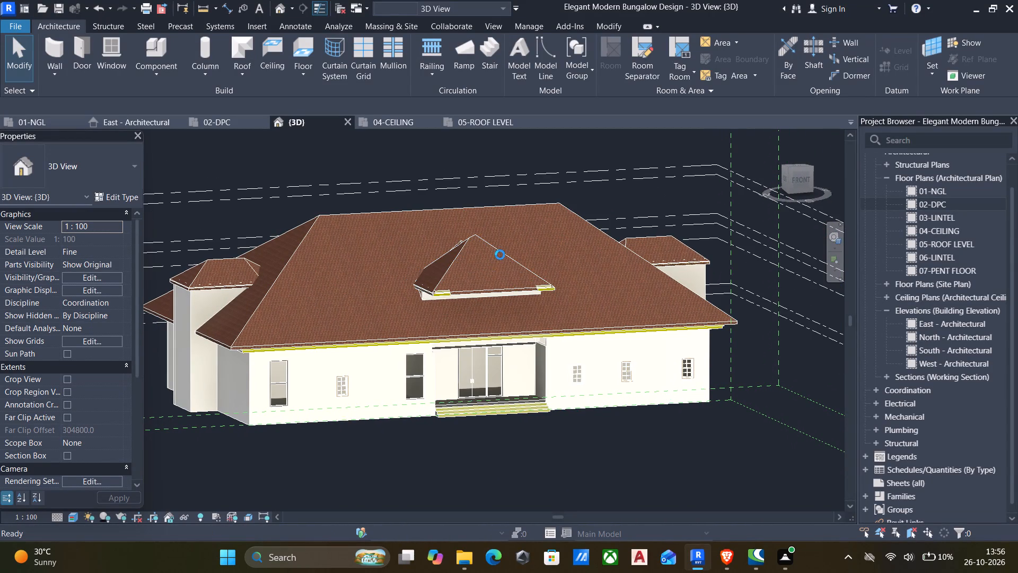
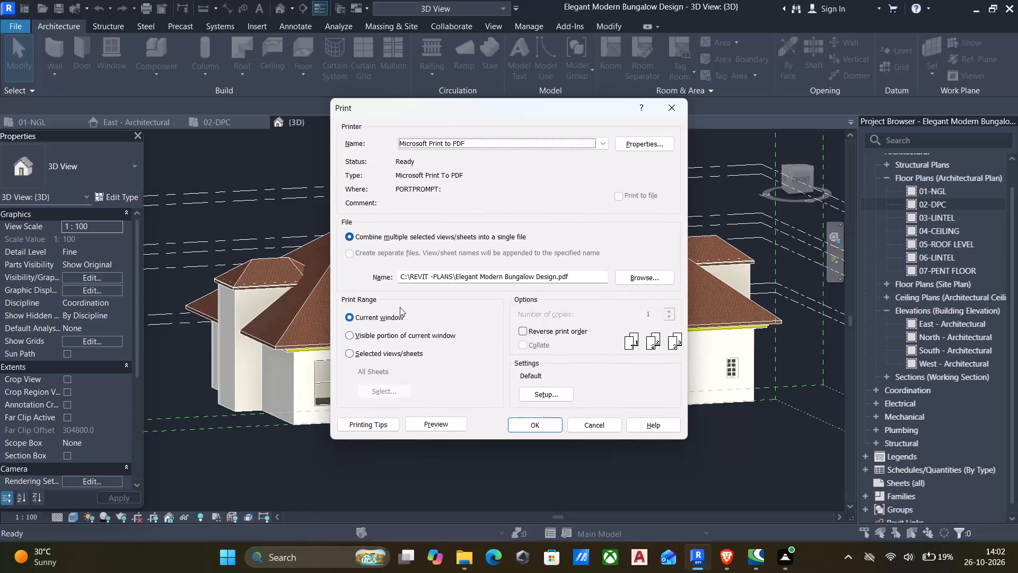
Set the print range to the visible portion of the current window and preview the 3D view's printout.
left_click(350, 337)
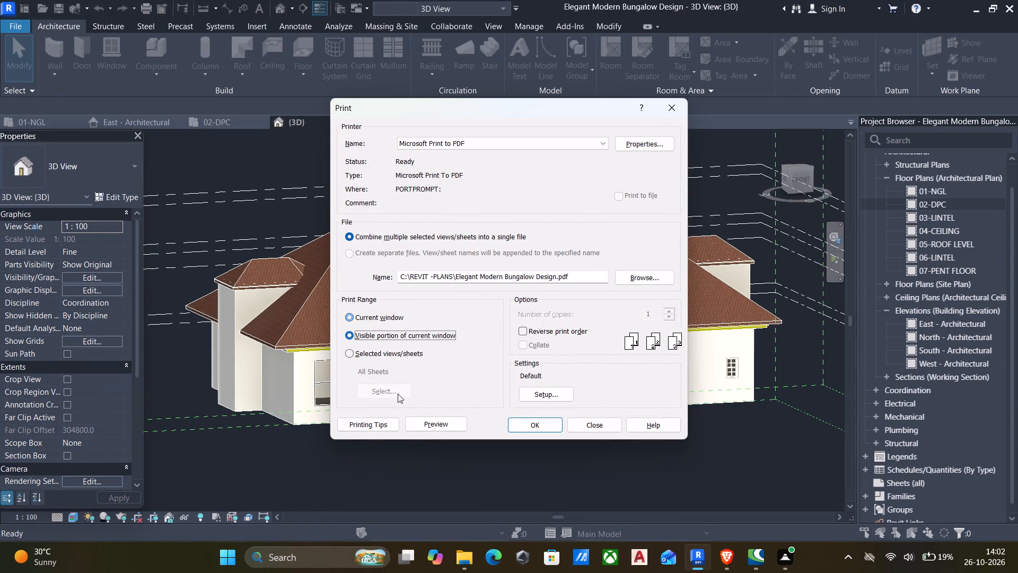
left_click(446, 425)
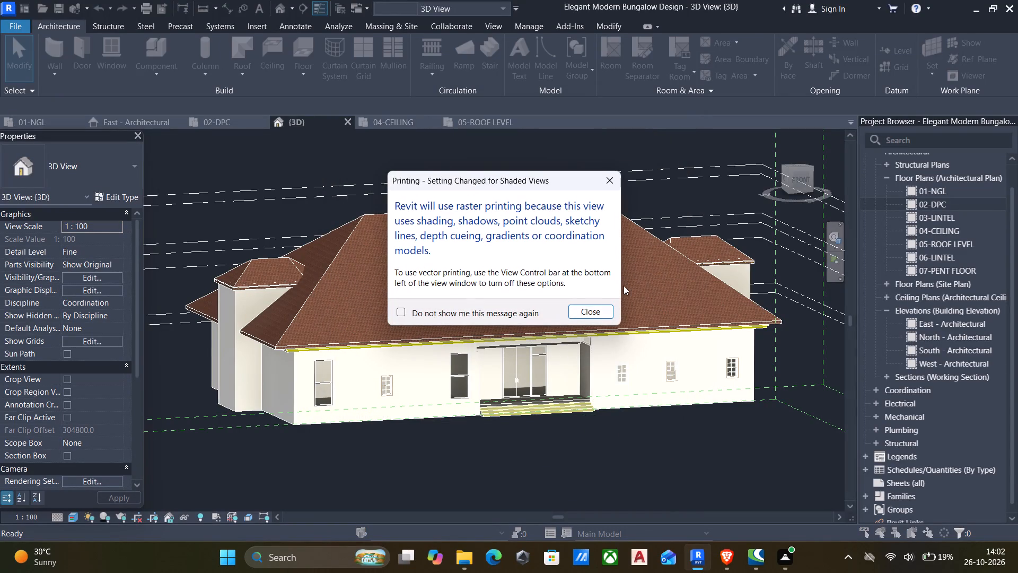
left_click(593, 309)
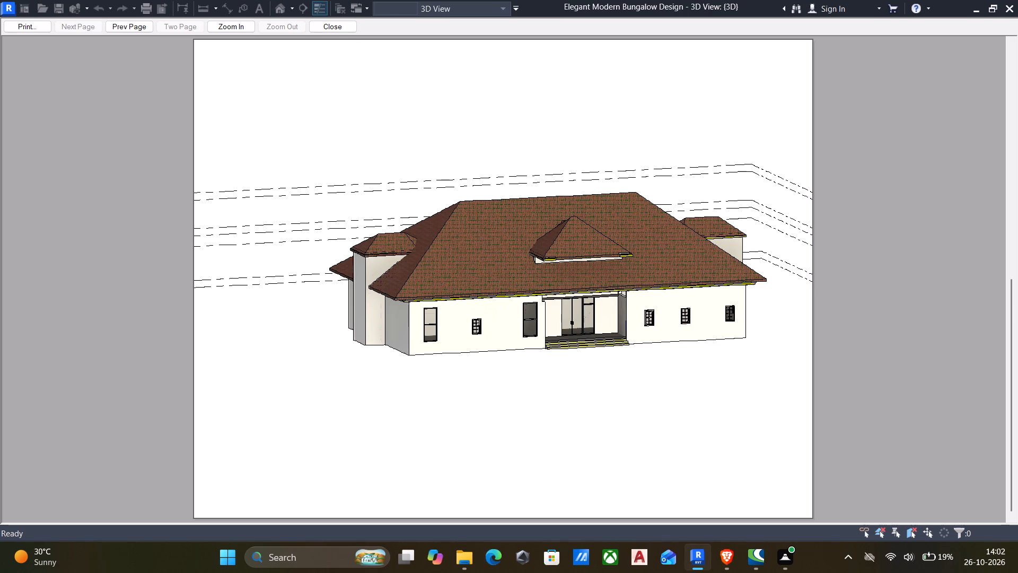
left_click(334, 27)
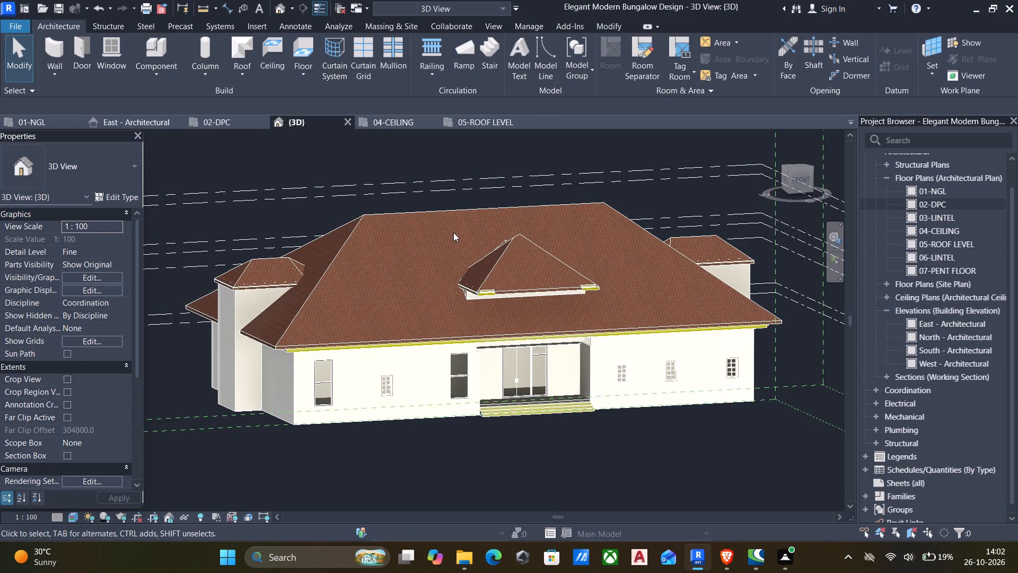
Print the visible portion of the 3D view with Microsoft Print to PDF, saving it as "modern bunglow plan" in the REVIT -PLANS folder.
key("ctrl+p")
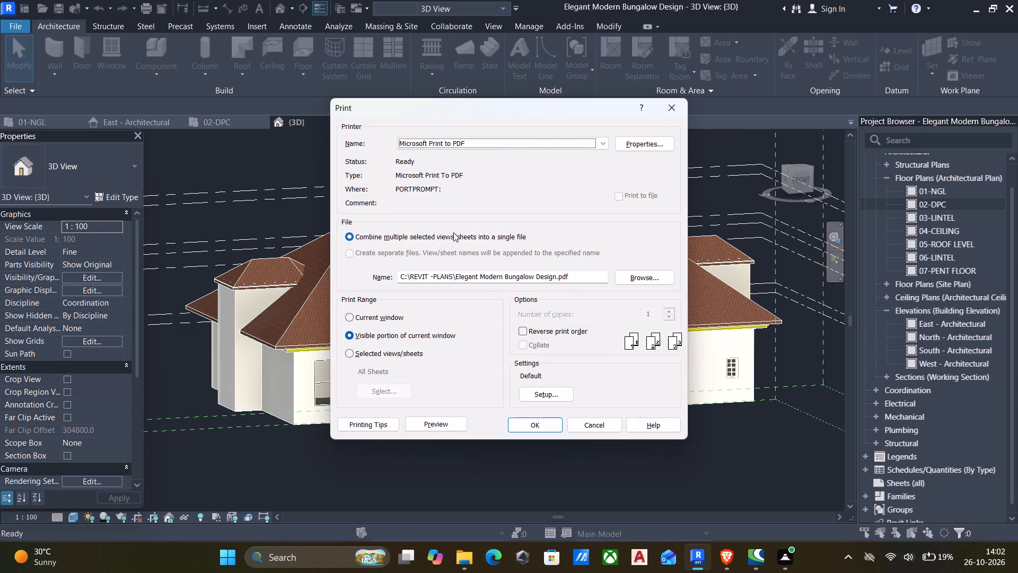
left_click(547, 426)
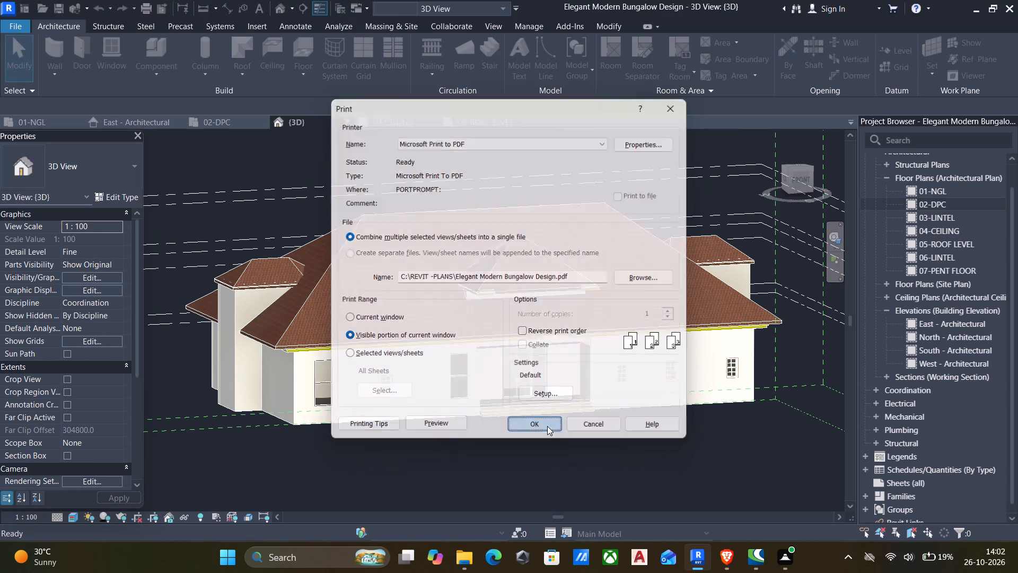
left_click(585, 308)
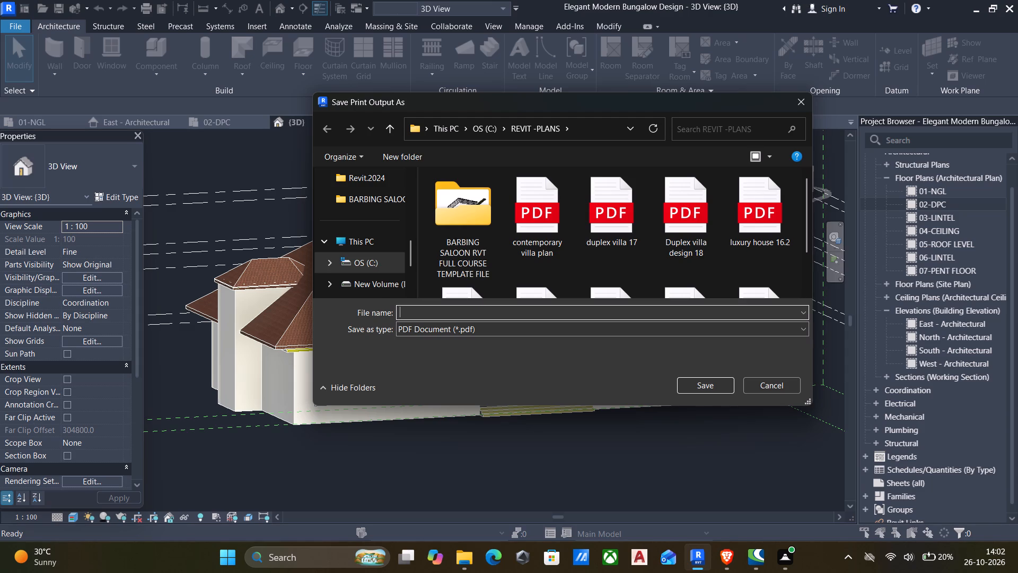
left_click(472, 311)
type("modern ba")
key("BackSpace")
key("BackSpace")
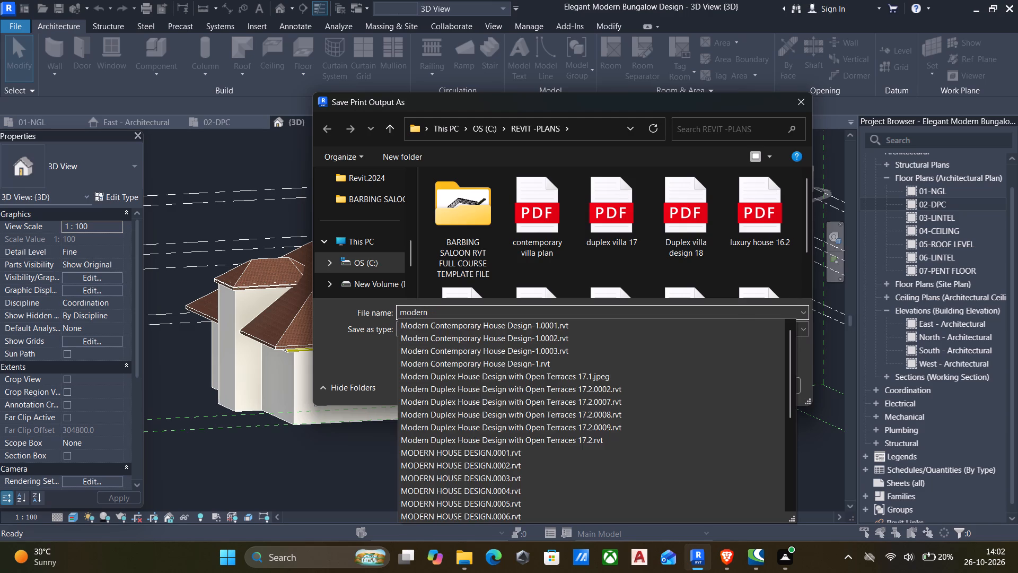
type("bun")
type("glow")
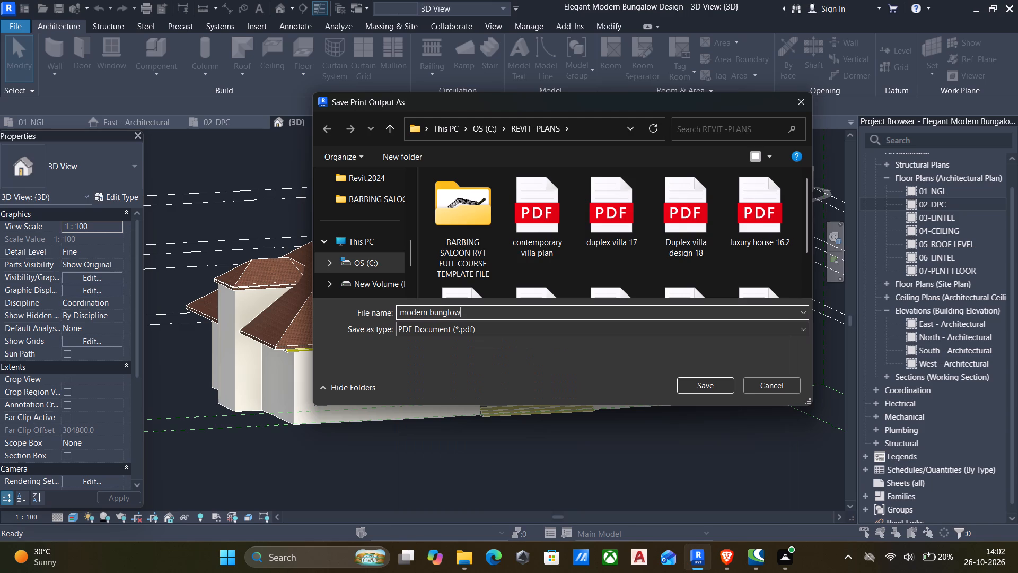
key("space")
type("plan")
left_click(692, 380)
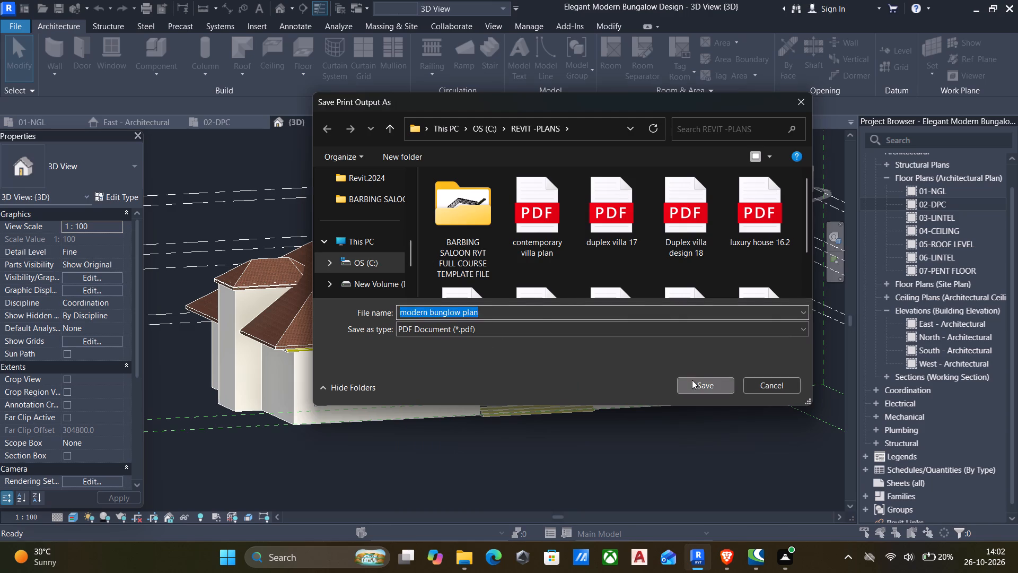